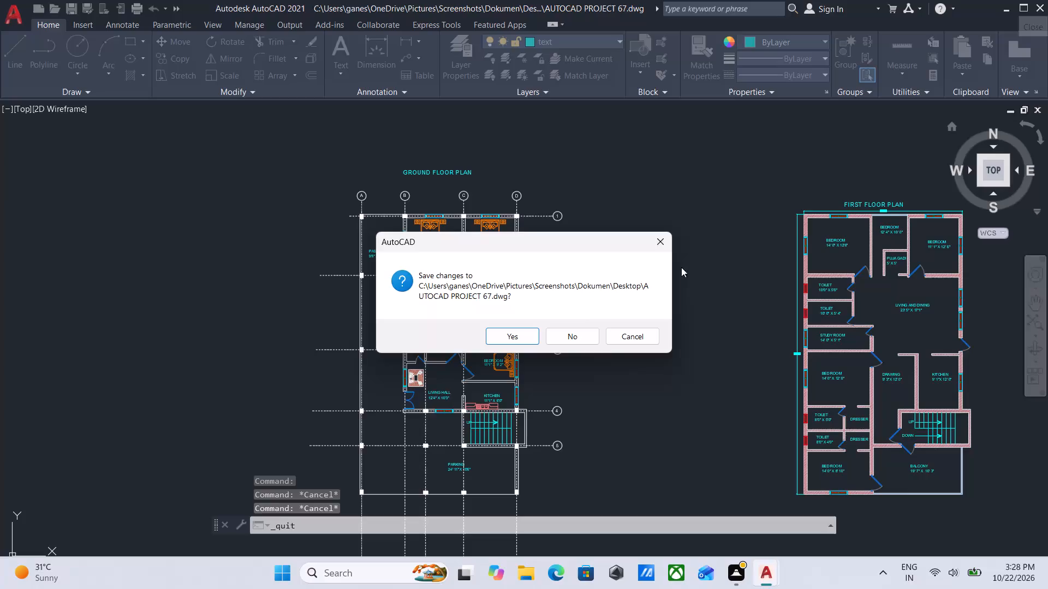
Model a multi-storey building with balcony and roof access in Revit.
Close AutoCAD, discarding the changes to AUTOCAD PROJECT 67.dwg and saving the changes to Autocad Blocks.dwg.
double_click(567, 332)
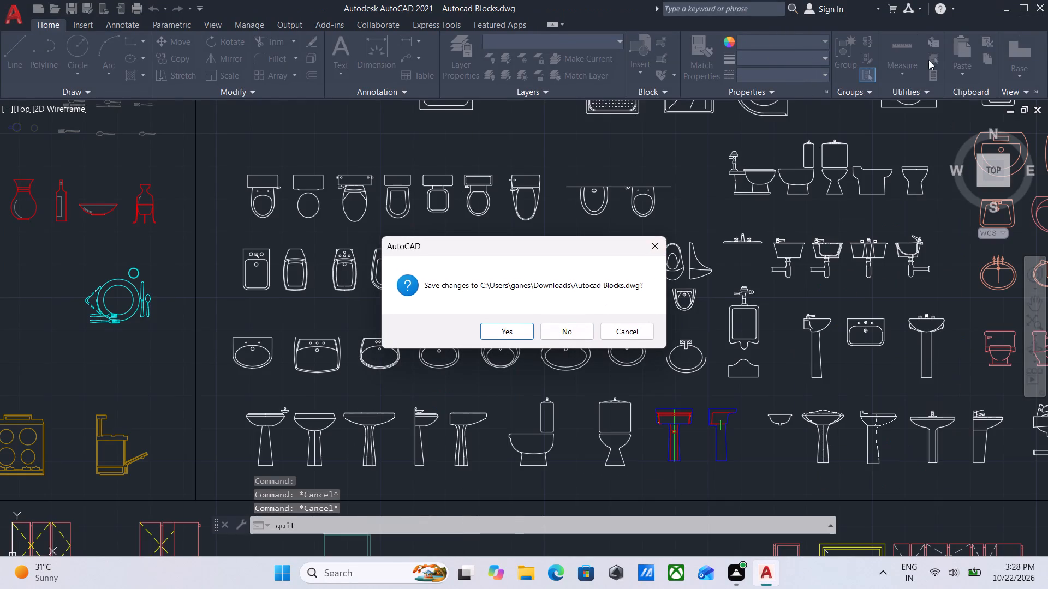
double_click(509, 340)
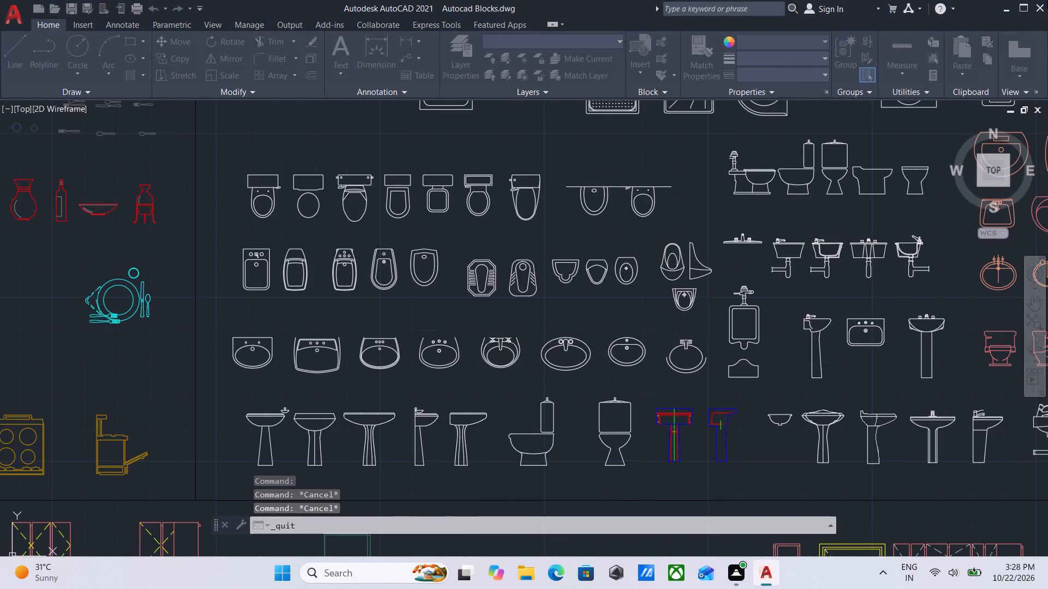
double_click(1040, 3)
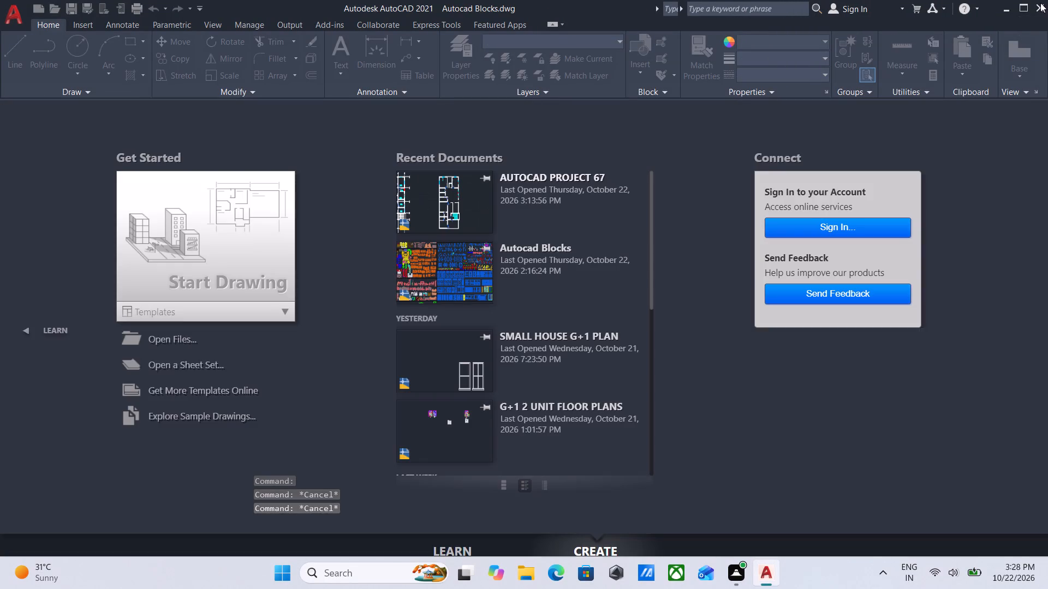
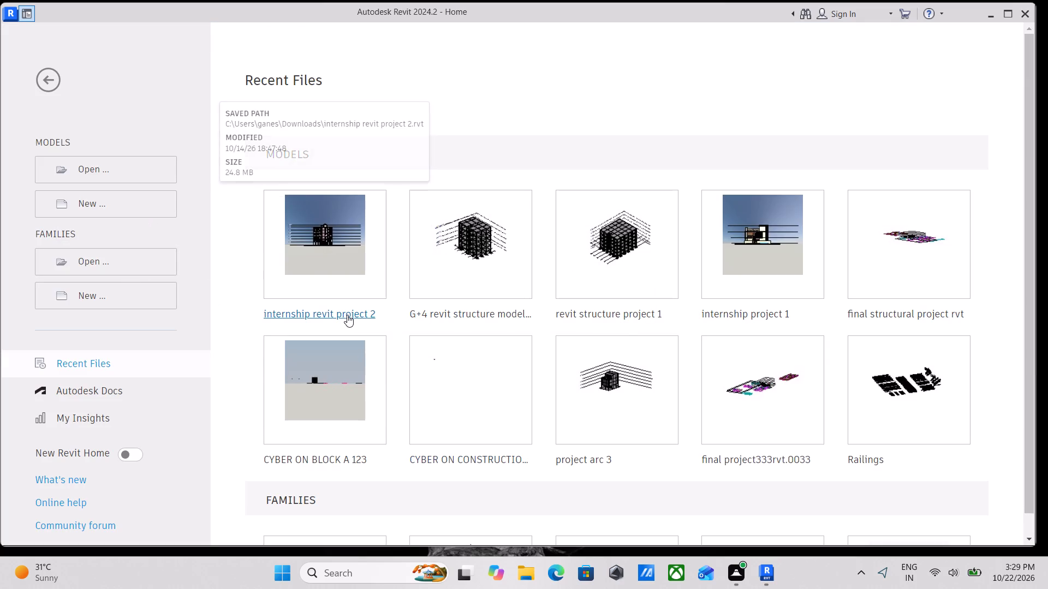
In Revit, create a new project from the default template.
scroll(347, 315, "up", 1)
scroll(525, 321, "down", 1)
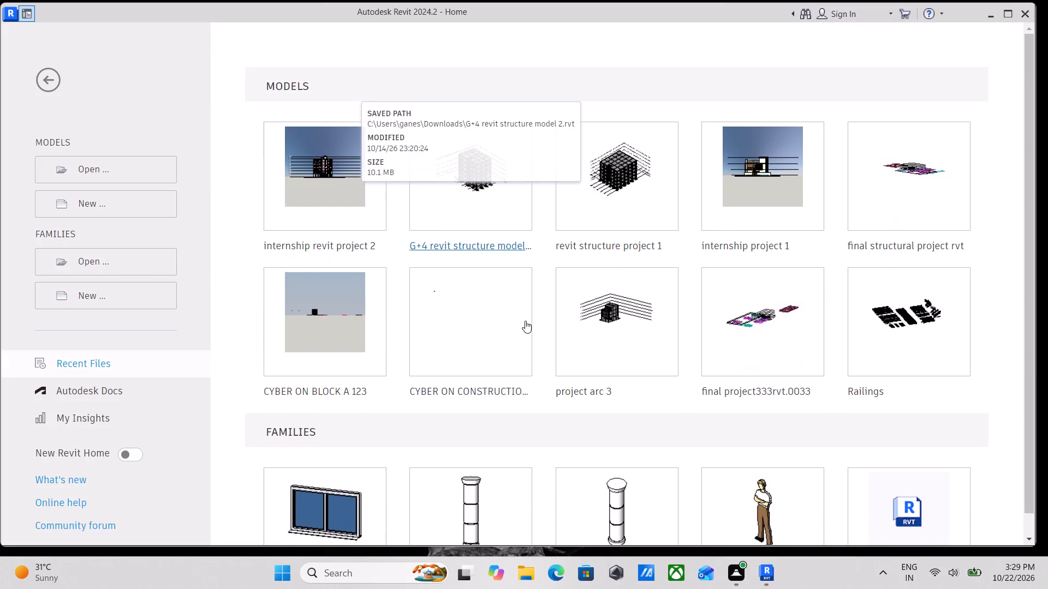
scroll(525, 321, "up", 2)
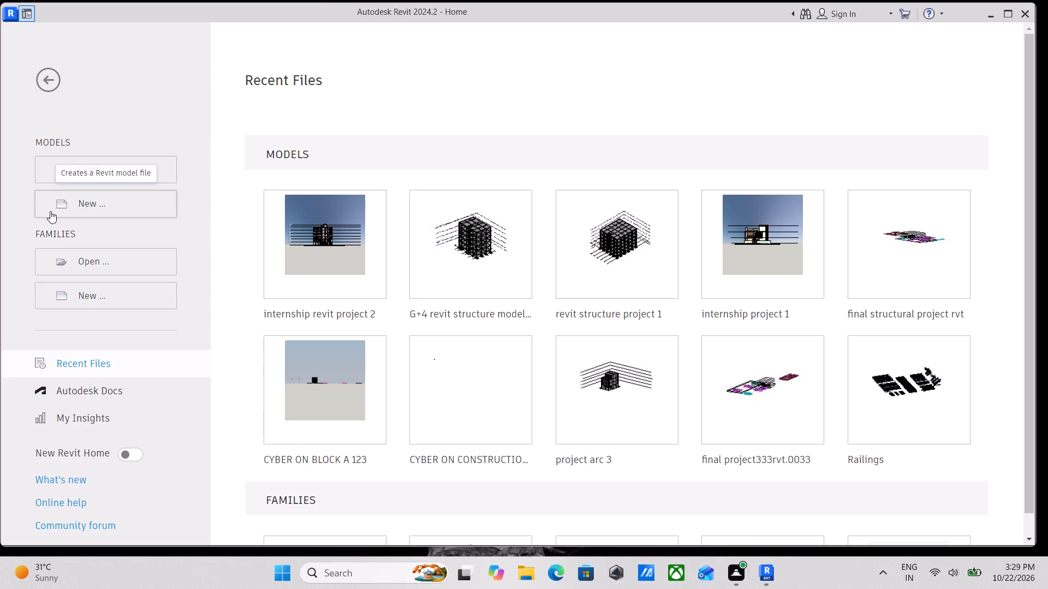
left_click(69, 203)
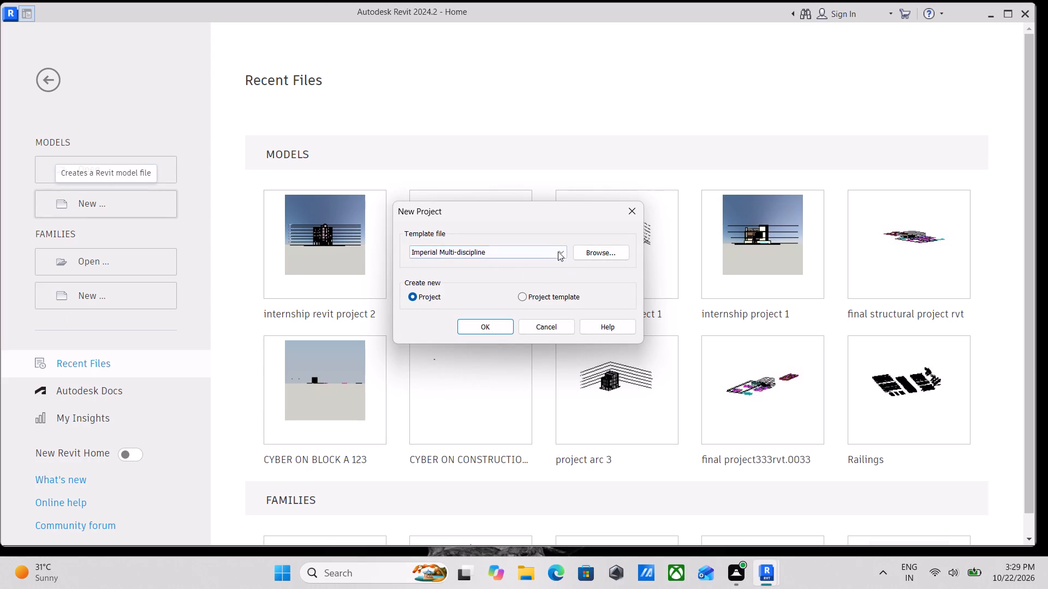
left_click(552, 247)
left_click(552, 247)
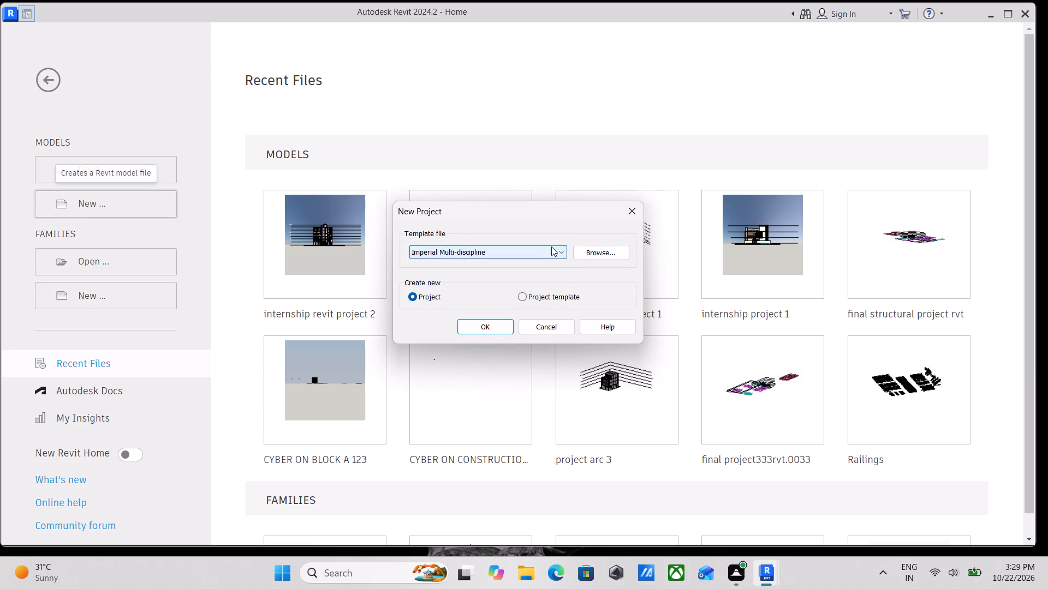
left_click(551, 247)
left_click(551, 247)
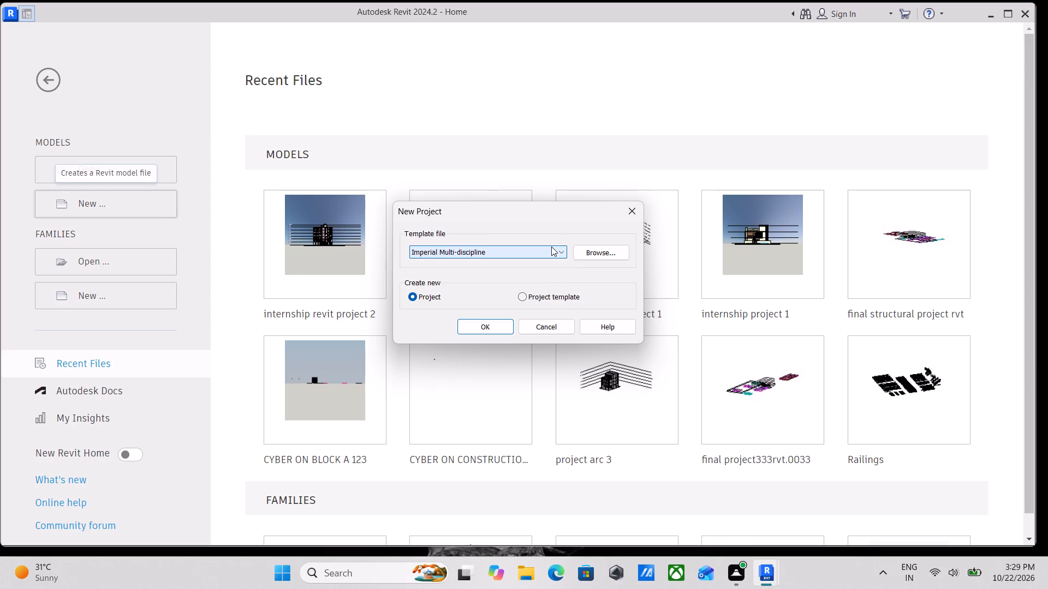
left_click(556, 252)
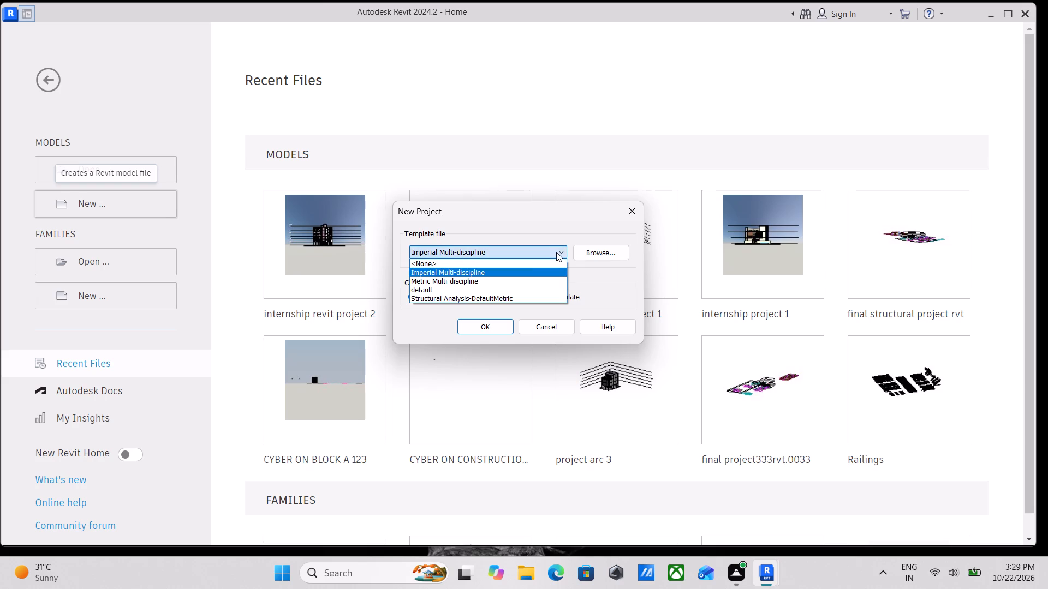
left_click(463, 292)
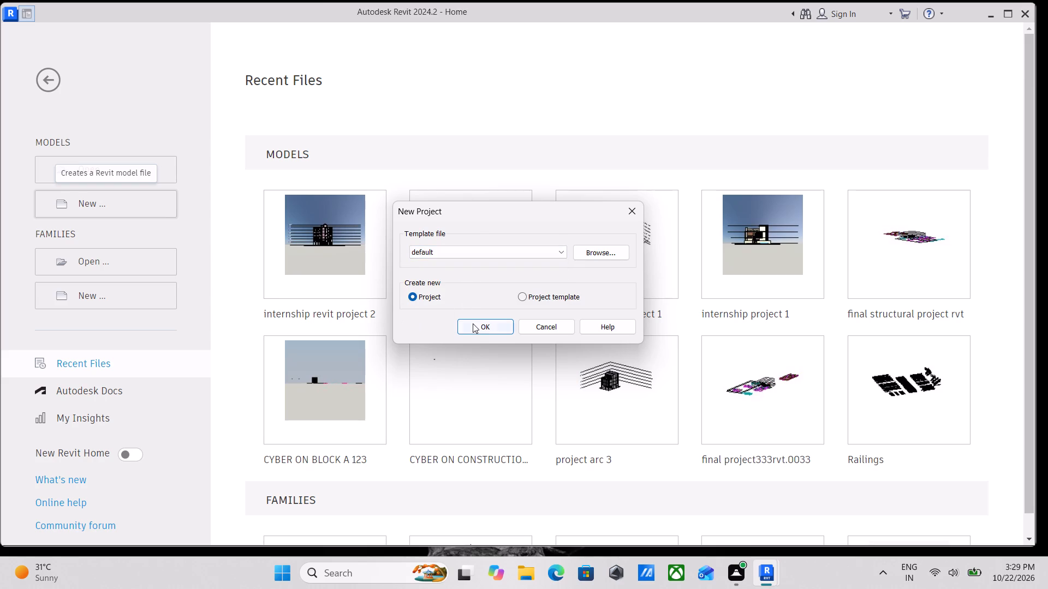
left_click(478, 324)
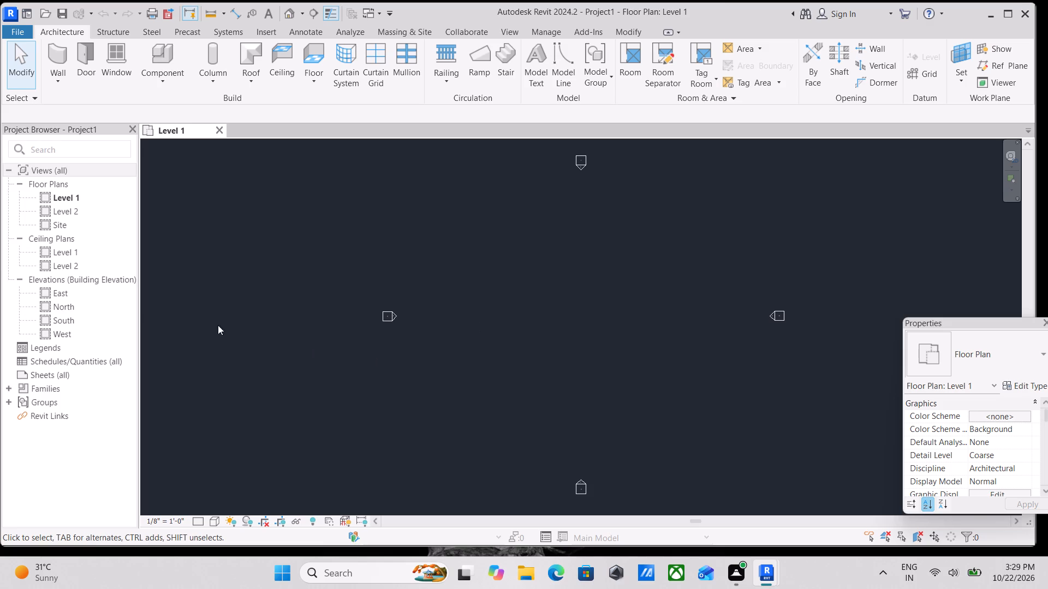
Open the North building elevation and bring the heads of Level 1 and Level 2 into view.
scroll(76, 254, "down", 1)
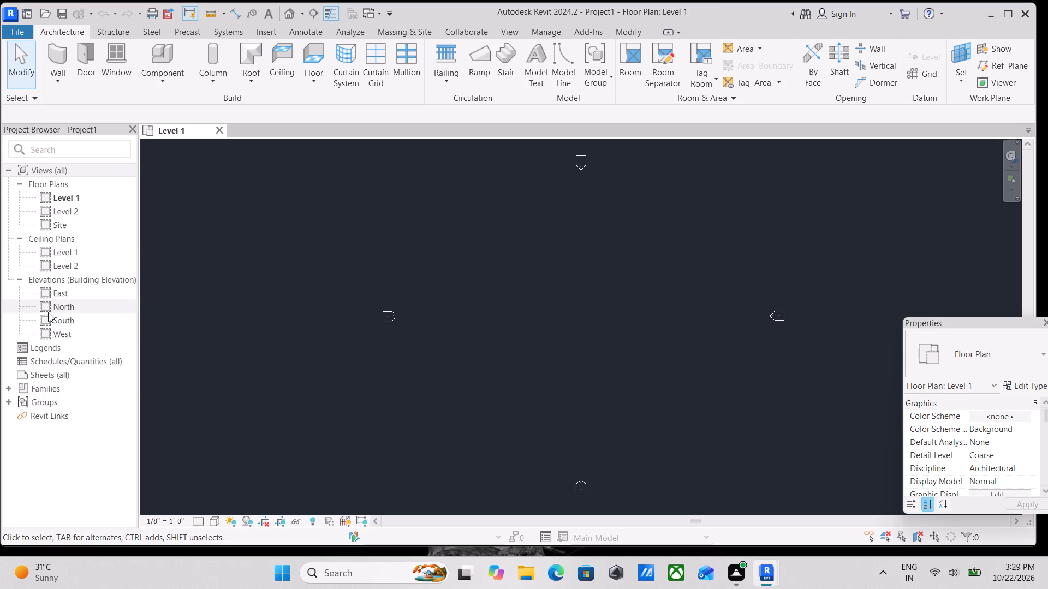
double_click(48, 312)
scroll(732, 348, "down", 1)
middle_click_drag(732, 348, 538, 347)
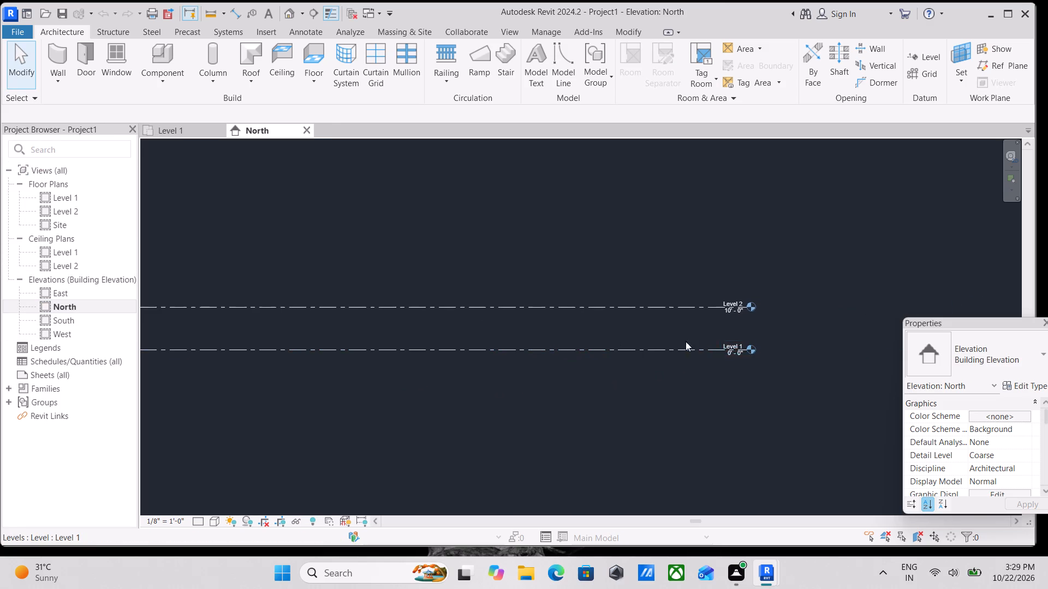
scroll(737, 338, "up", 2)
middle_click_drag(626, 344, 664, 387)
key("Escape")
scroll(724, 359, "up", 2)
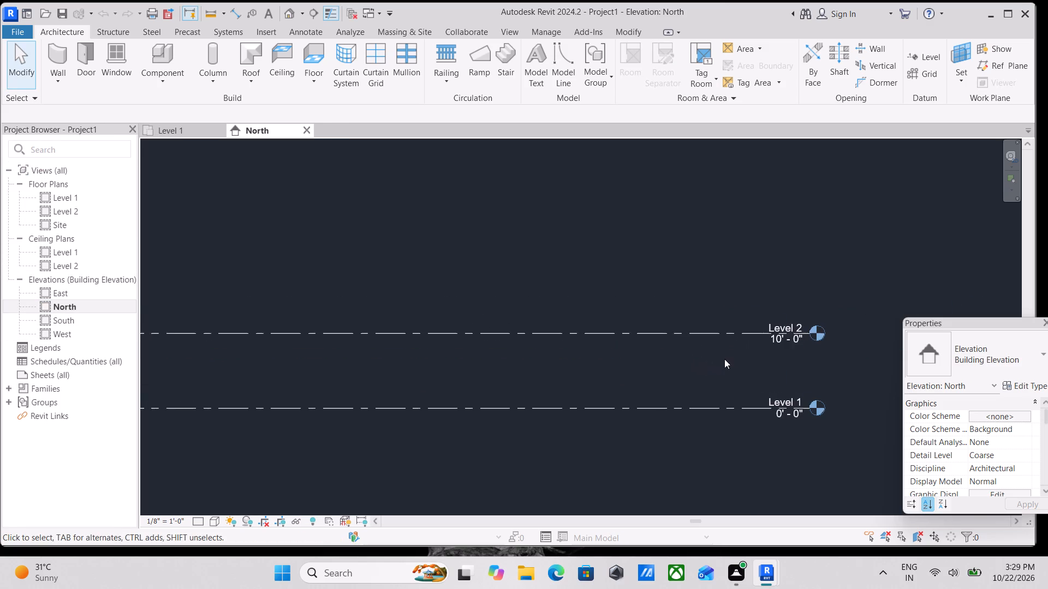
scroll(761, 328, "down", 2)
scroll(782, 408, "up", 2)
middle_click_drag(615, 288, 821, 293)
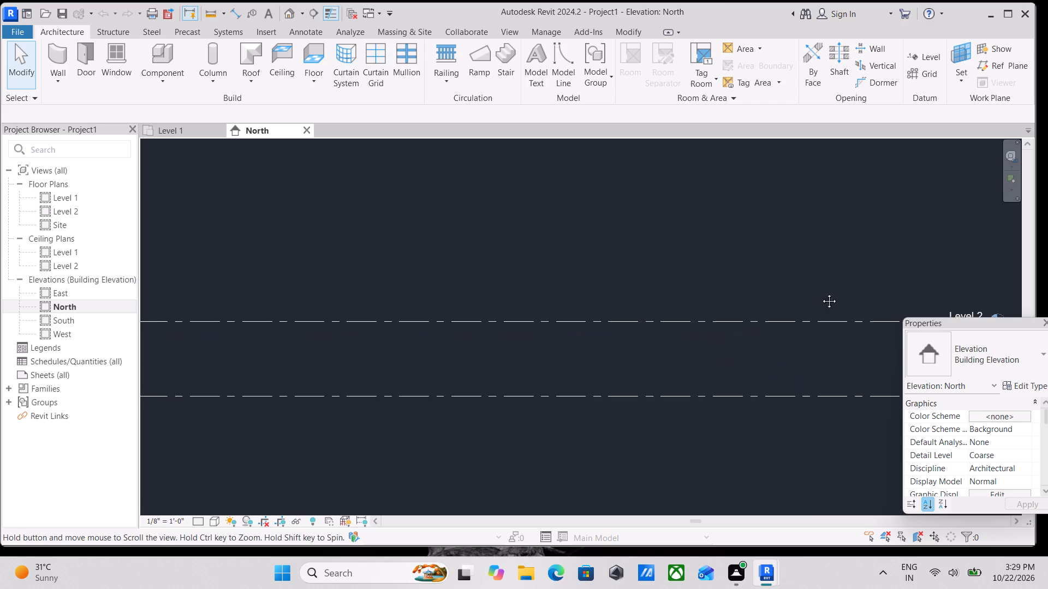
middle_click_drag(821, 293, 829, 289)
scroll(597, 297, "down", 1)
middle_click_drag(597, 297, 663, 326)
scroll(626, 272, "down", 1)
middle_click_drag(626, 272, 549, 294)
scroll(631, 272, "down", 1)
middle_click_drag(631, 272, 539, 280)
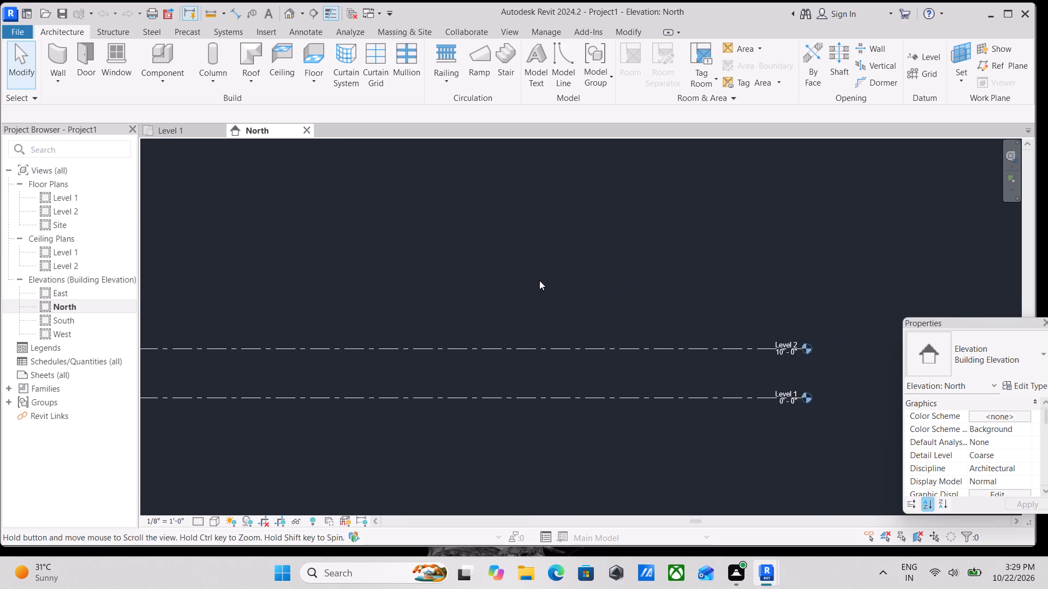
middle_click_drag(539, 280, 541, 281)
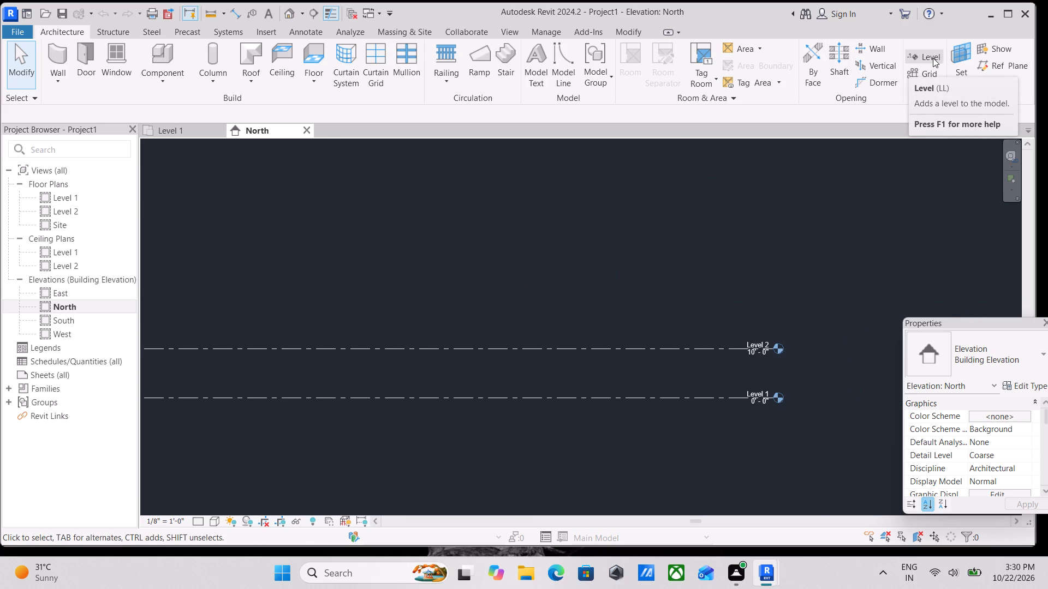
Add a level 1' above Level 1 by picking the Level 1 line with a 1' offset.
left_click(918, 58)
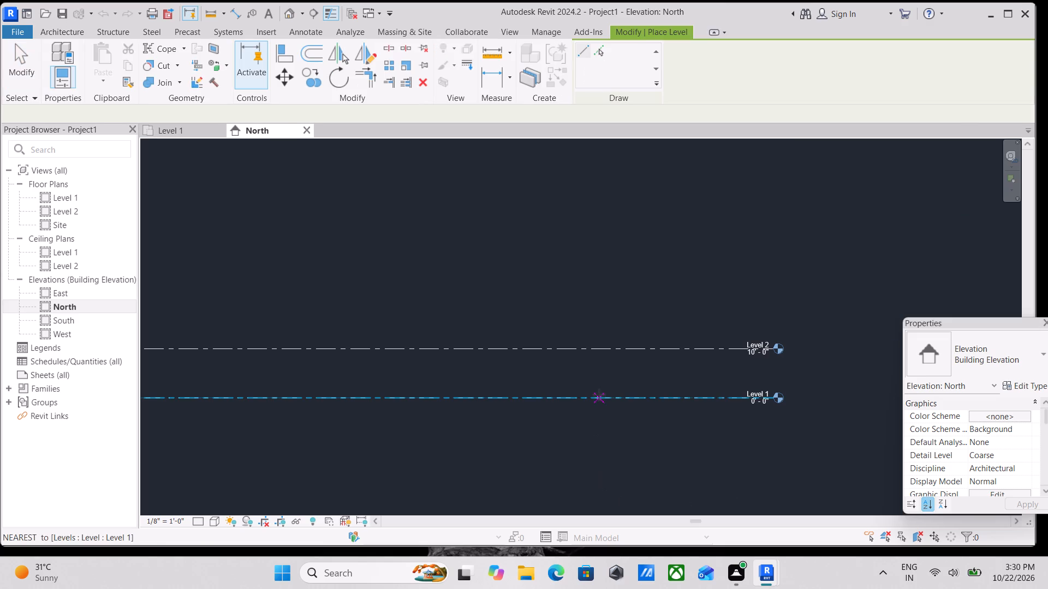
middle_click_drag(707, 354, 868, 357)
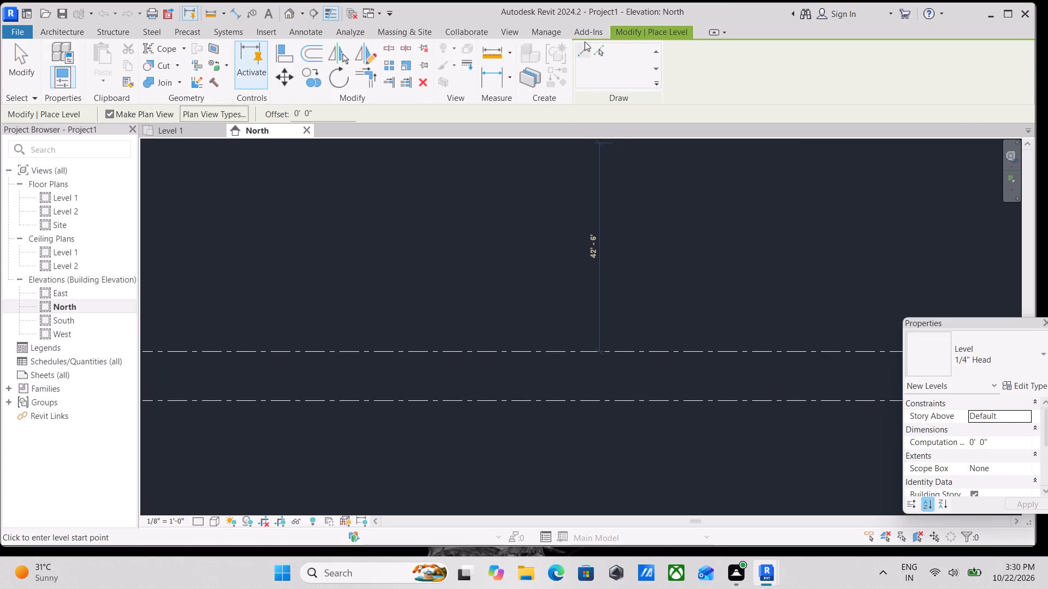
left_click(597, 49)
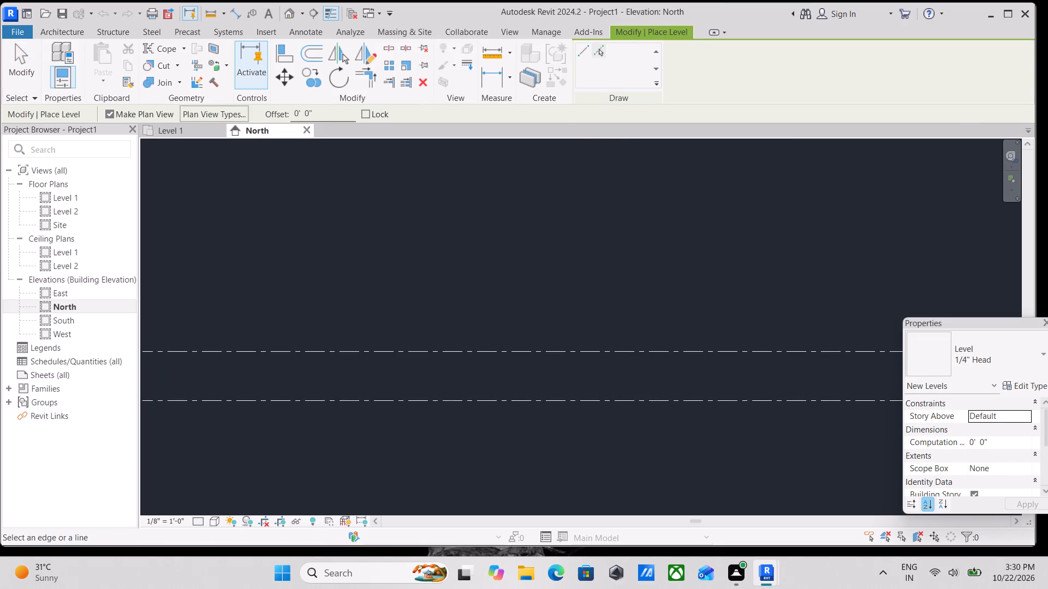
left_click_drag(329, 112, 246, 112)
type("1'")
key("Return")
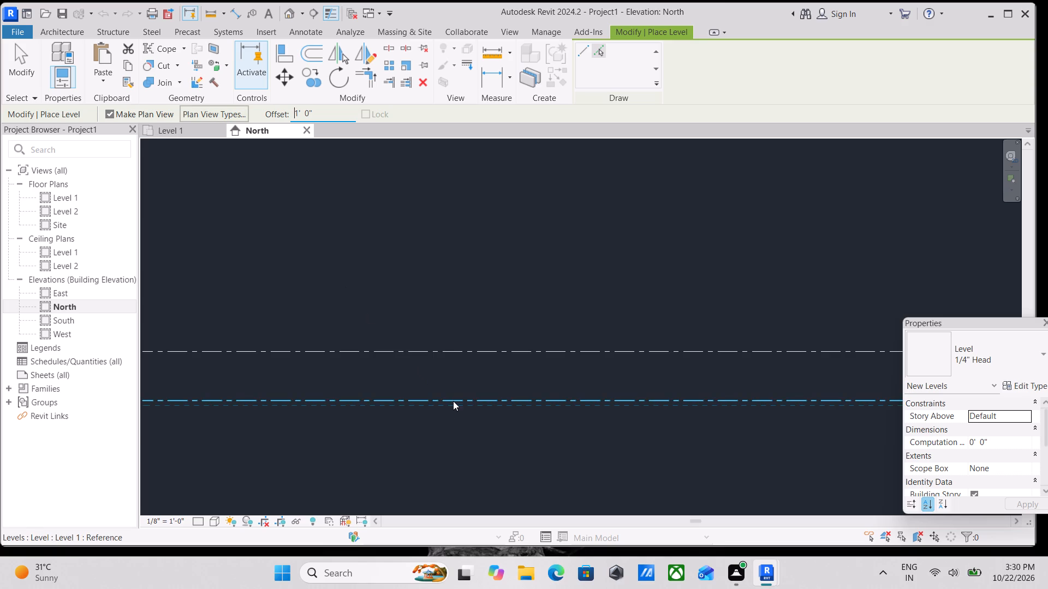
scroll(466, 394, "up", 2)
middle_click_drag(466, 374, 425, 310)
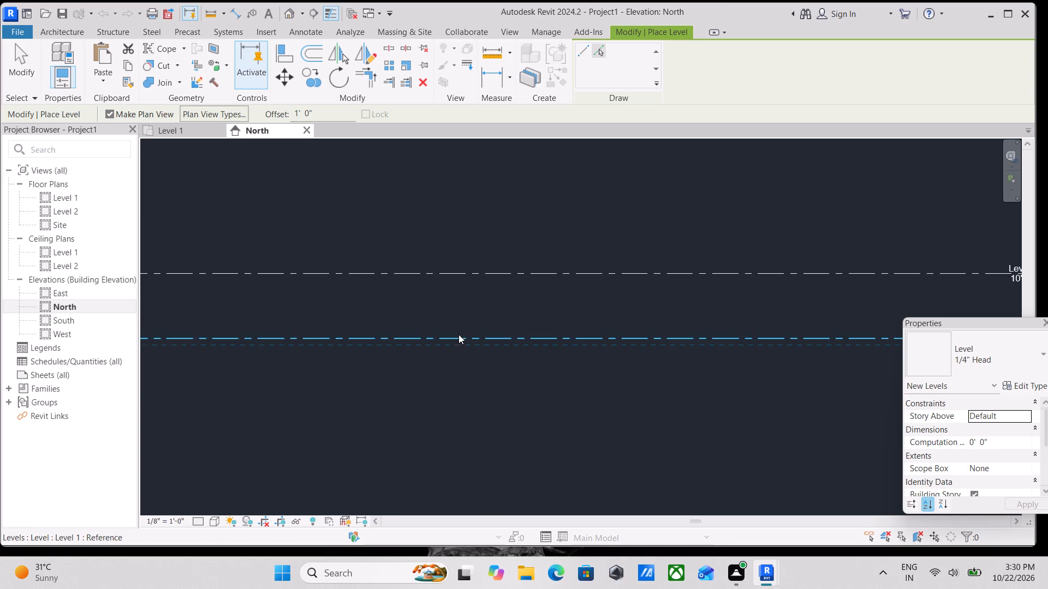
left_click(460, 337)
middle_click_drag(515, 322, 217, 320)
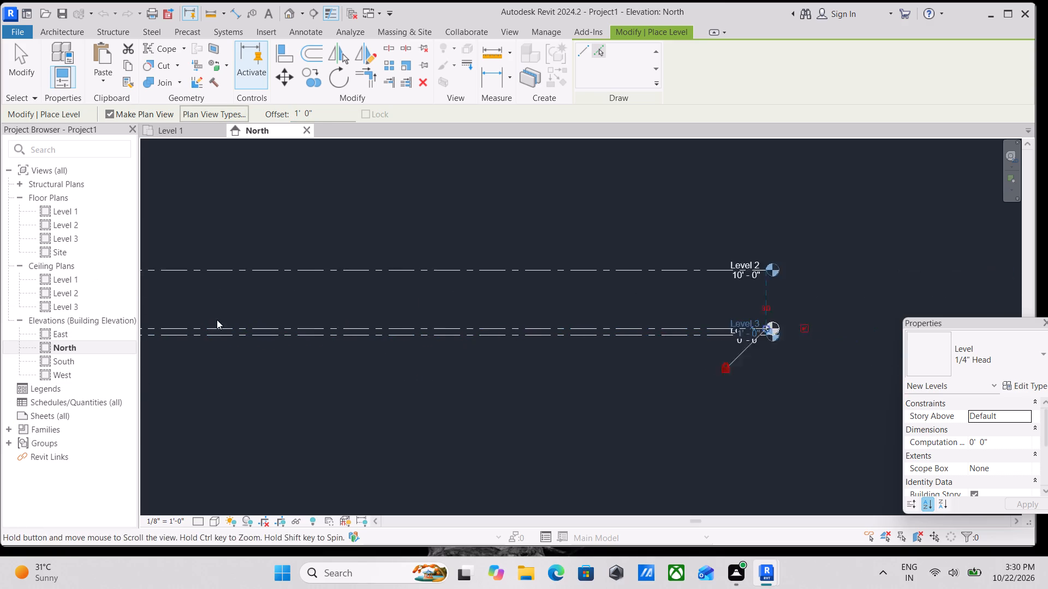
middle_click_drag(217, 320, 223, 318)
middle_click_drag(517, 312, 458, 319)
key("Escape")
scroll(683, 335, "up", 3)
key("Escape")
scroll(717, 349, "up", 2)
key("Escape")
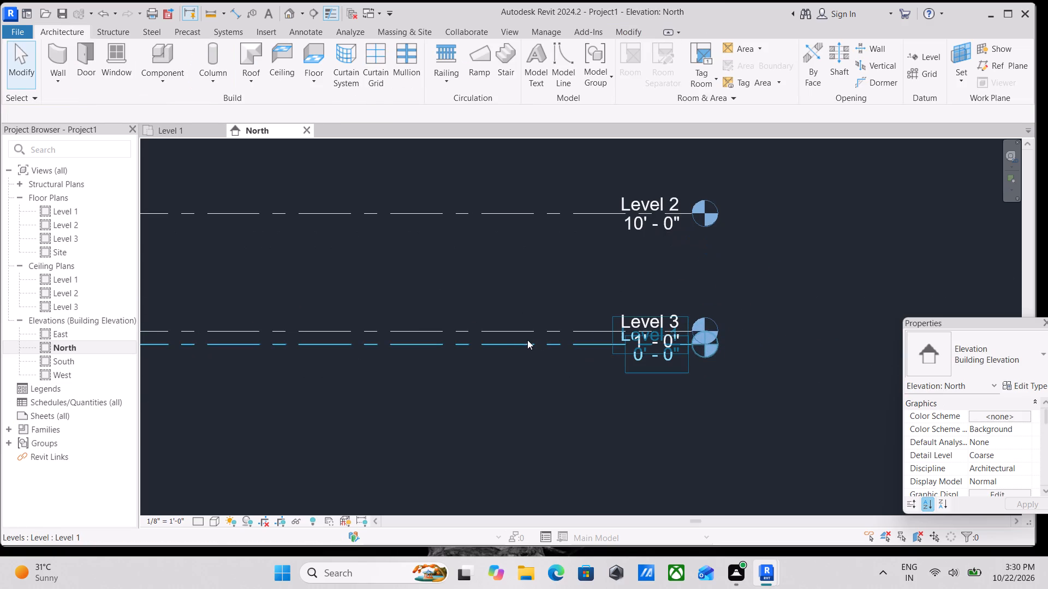
key("Escape")
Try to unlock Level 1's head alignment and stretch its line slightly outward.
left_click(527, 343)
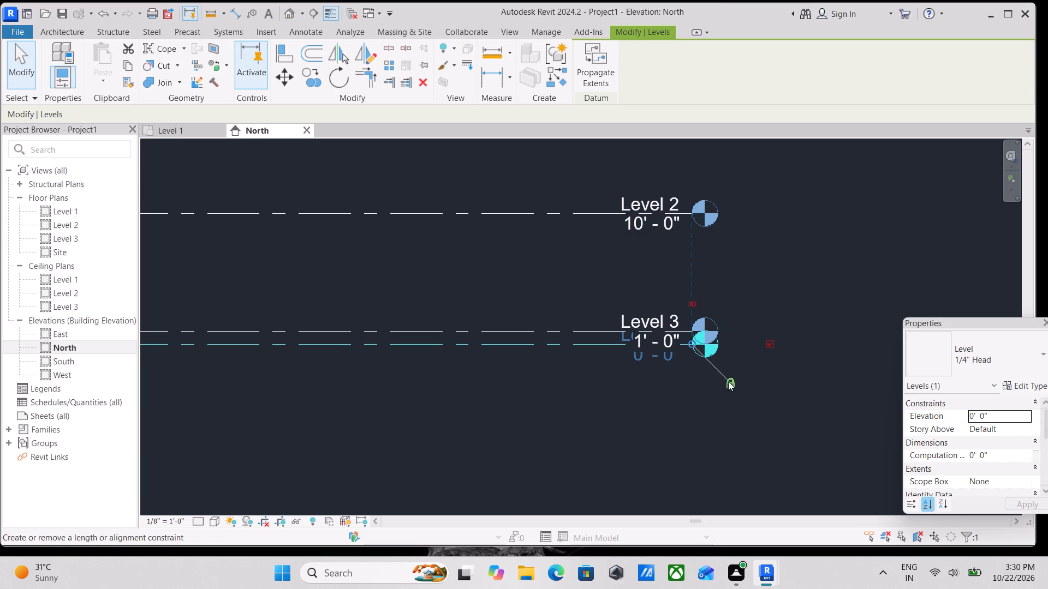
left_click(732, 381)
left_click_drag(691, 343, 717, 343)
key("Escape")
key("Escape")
Unlock Level 3's head alignment and extend its line so its head sits clear of the Level 1 head.
left_click(555, 331)
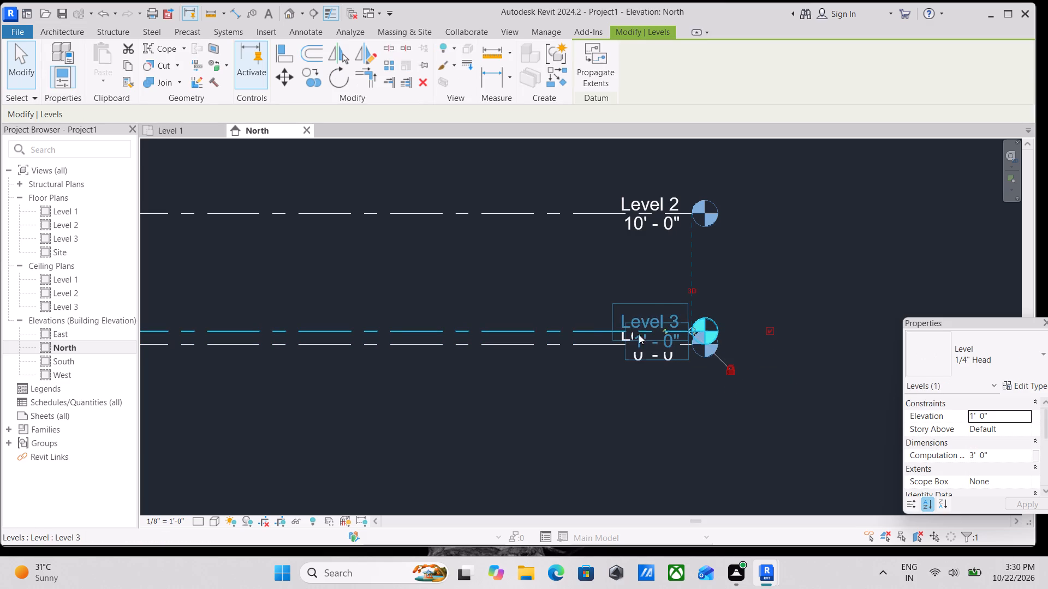
left_click(731, 369)
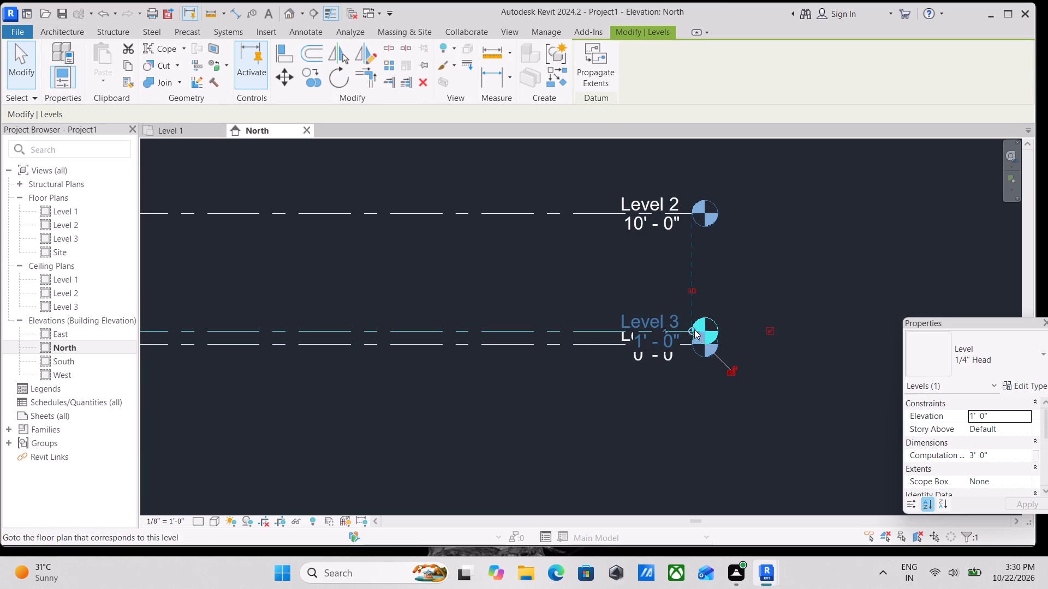
left_click_drag(693, 329, 889, 315)
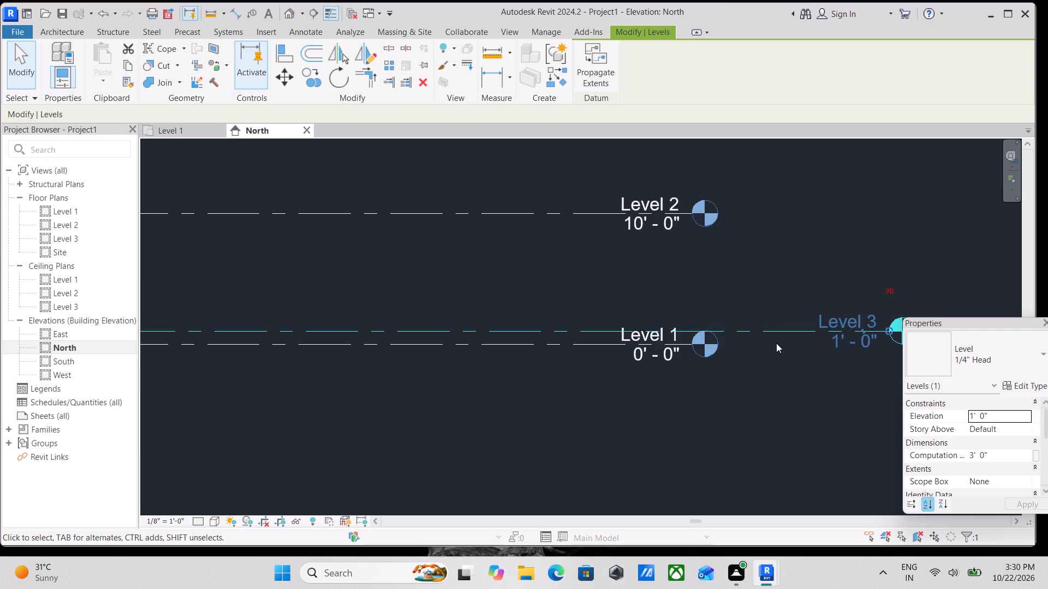
middle_click_drag(776, 343, 569, 305)
scroll(604, 291, "down", 2)
key("Escape")
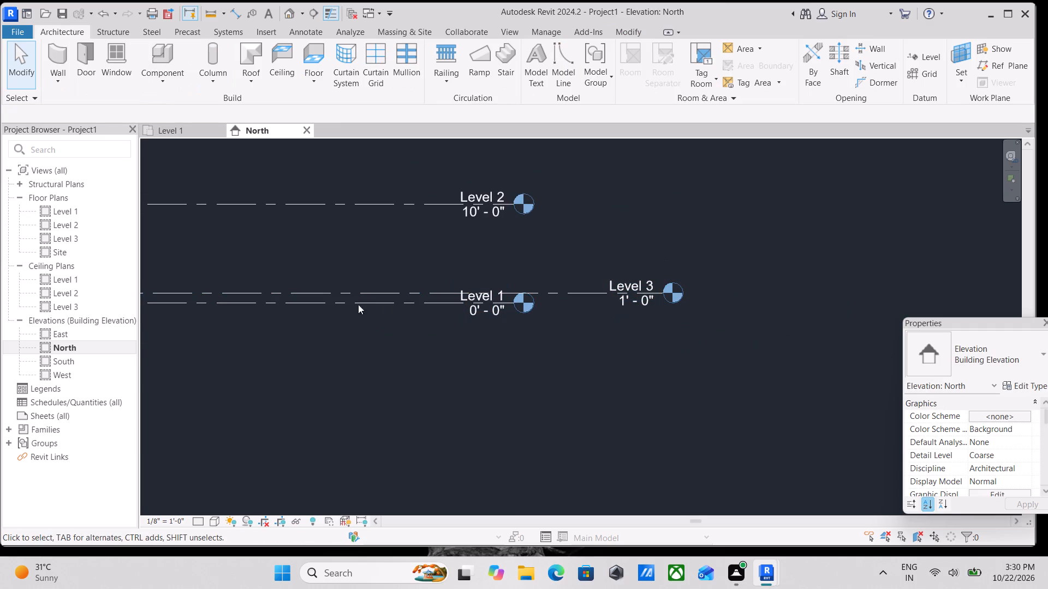
key("Escape")
Toggle the alignment lock at Level 1's head.
left_click(361, 308)
scroll(533, 307, "up", 1)
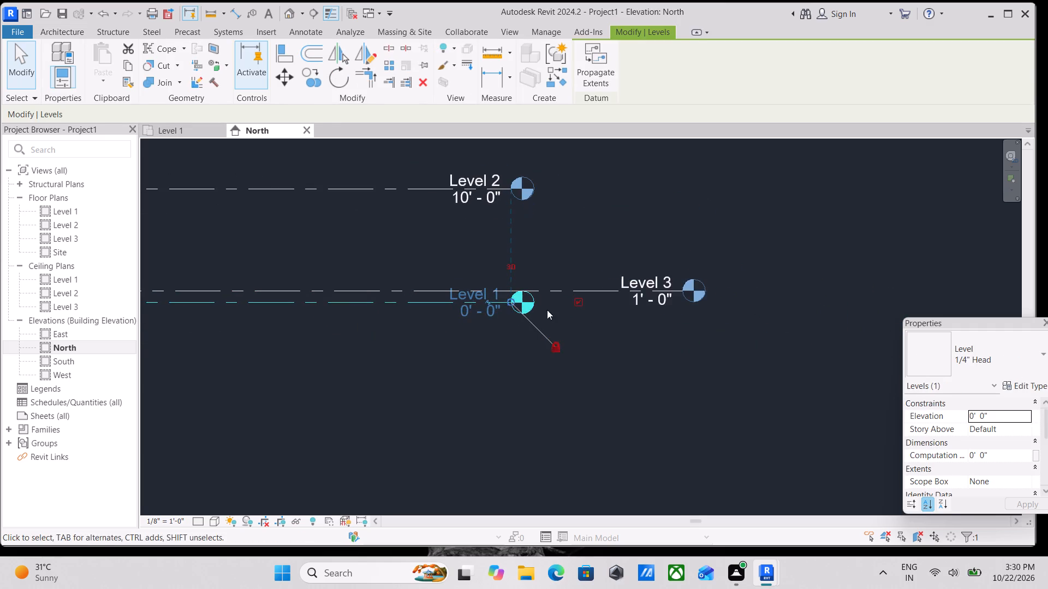
scroll(547, 310, "up", 1)
left_click(560, 355)
key("Escape")
scroll(546, 309, "down", 1)
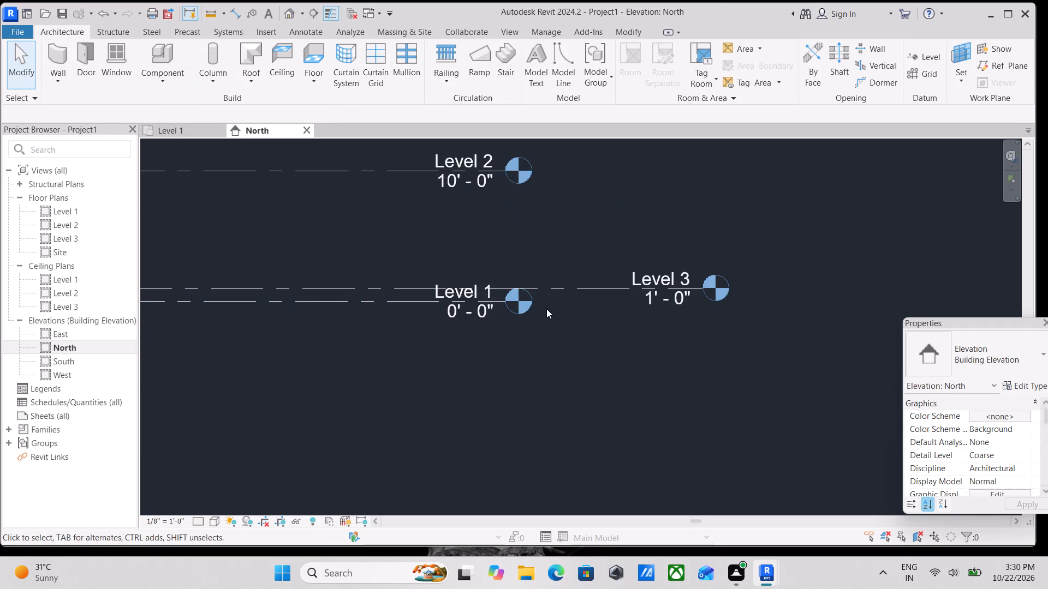
Place an aligned dimension between Level 2 and Level 3.
middle_click_drag(546, 309, 645, 334)
scroll(459, 300, "down", 1)
middle_click_drag(459, 300, 647, 316)
middle_click_drag(459, 283, 638, 312)
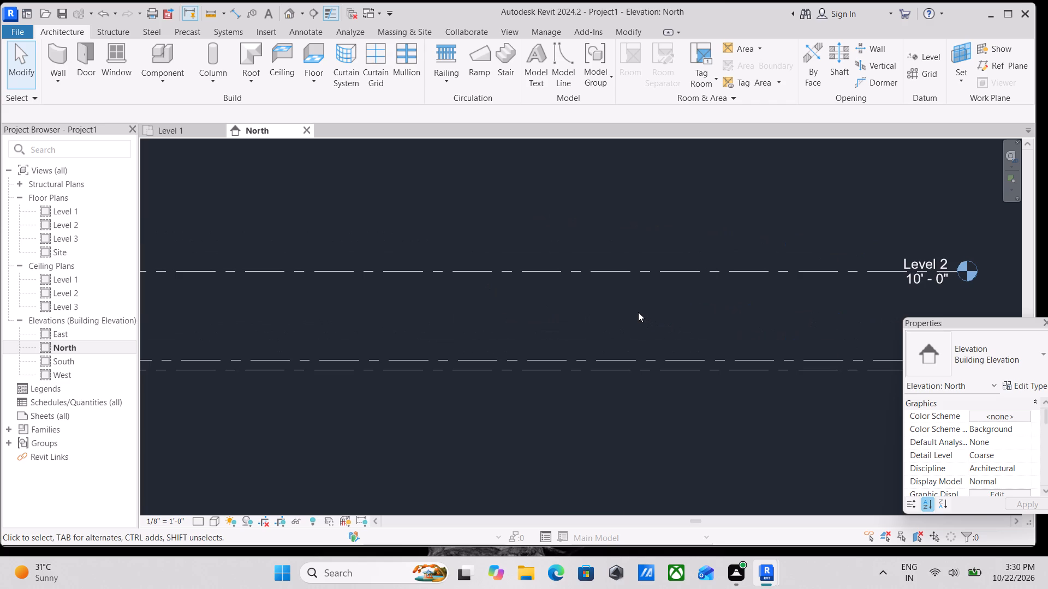
type("di")
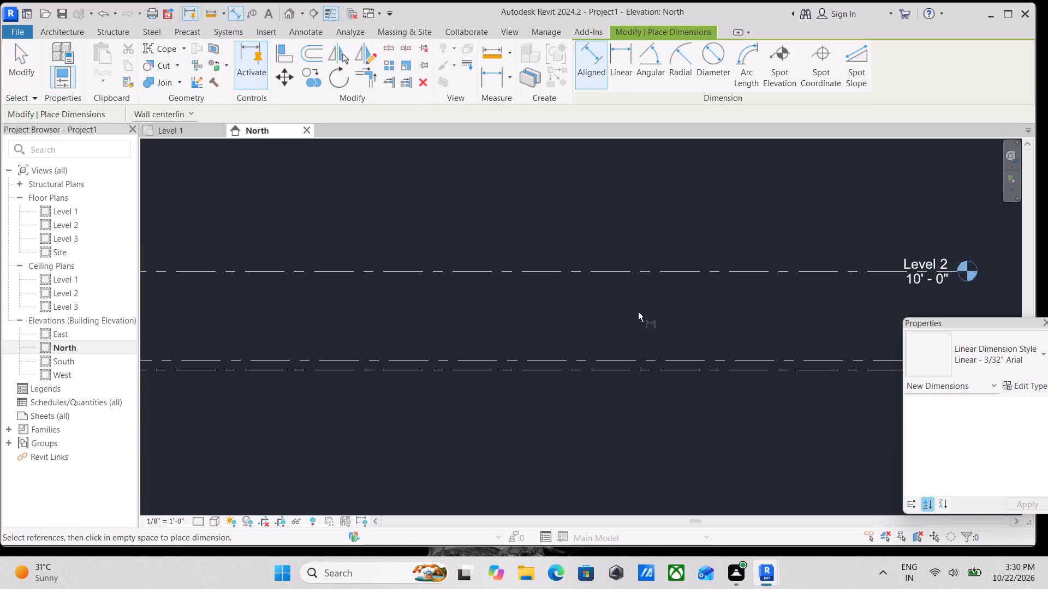
left_click(604, 268)
left_click(600, 360)
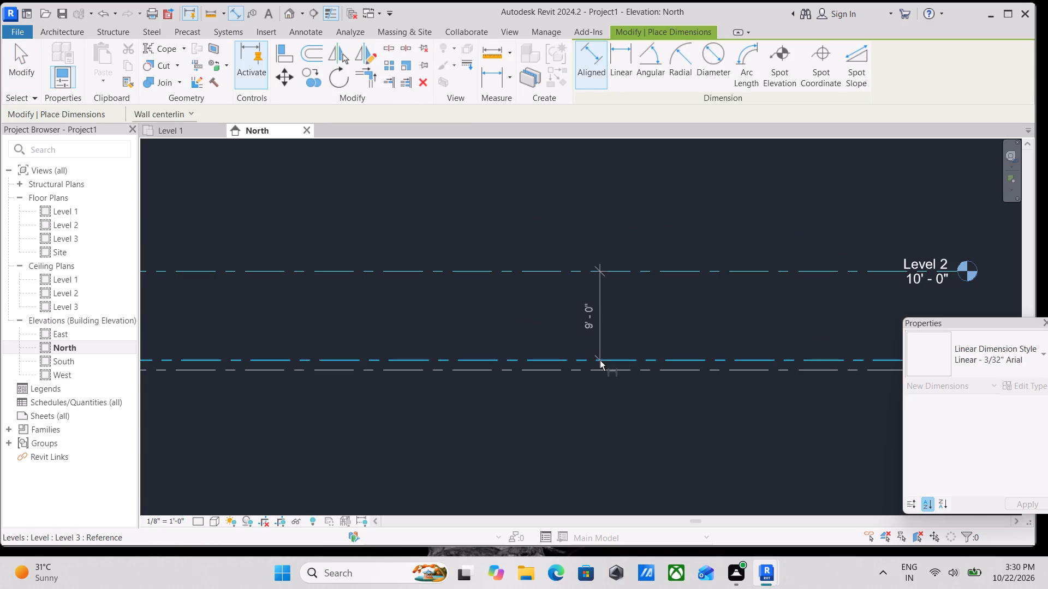
left_click(571, 302)
key("Escape")
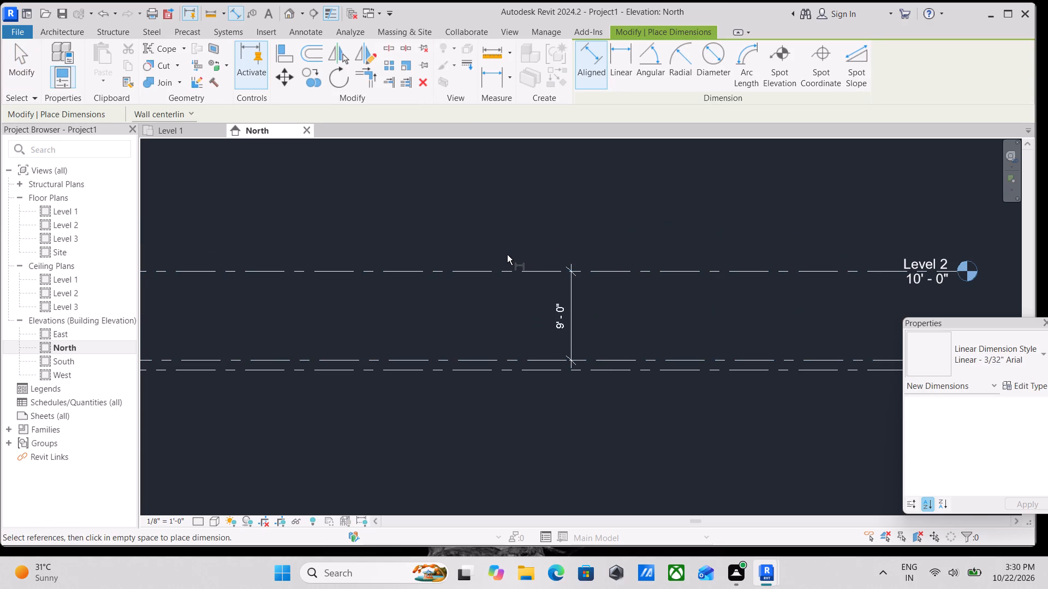
key("Escape")
Set the distance from Level 3 to Level 2 to 10' by moving Level 2.
left_click(515, 268)
left_click(568, 321)
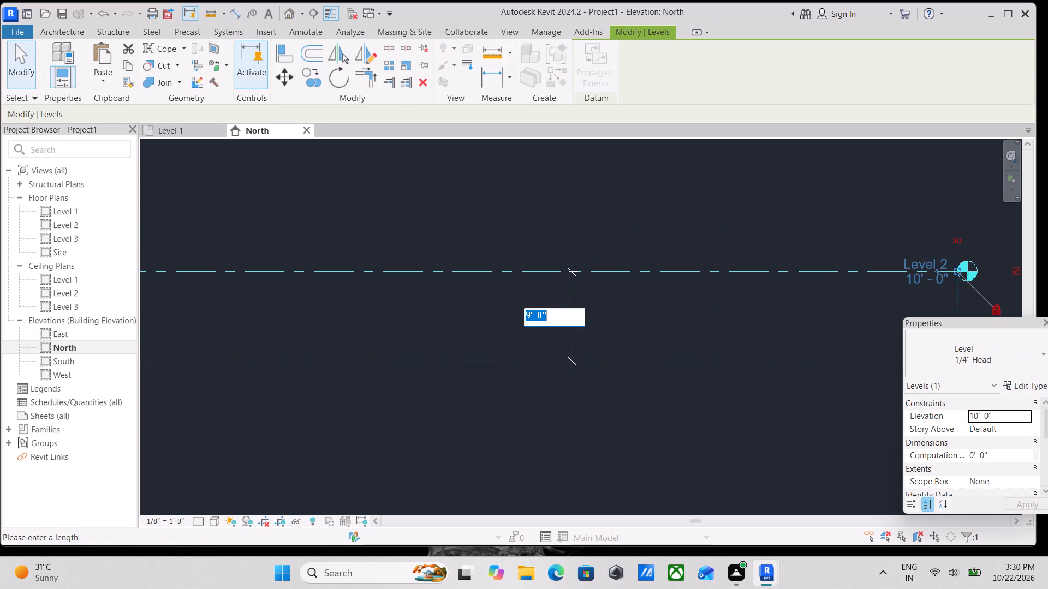
type("10")
key("apostrophe")
key("Return")
key("Escape")
scroll(608, 288, "down", 3)
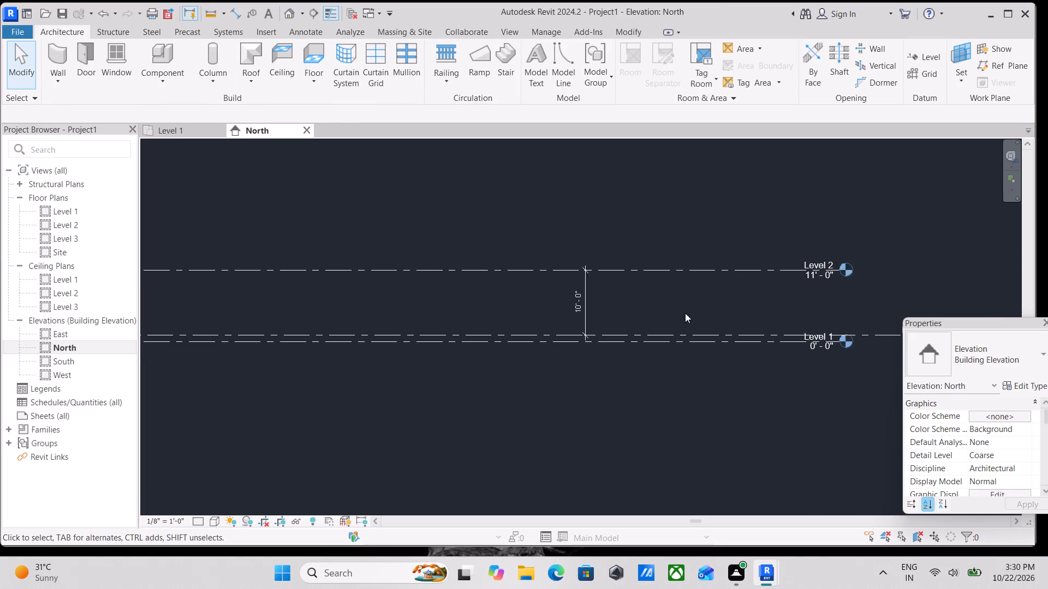
Remove the 10' dimension between Level 2 and Level 3.
scroll(732, 317, "up", 1)
scroll(797, 338, "down", 1)
middle_click_drag(797, 338, 621, 335)
key("Escape")
scroll(674, 338, "up", 2)
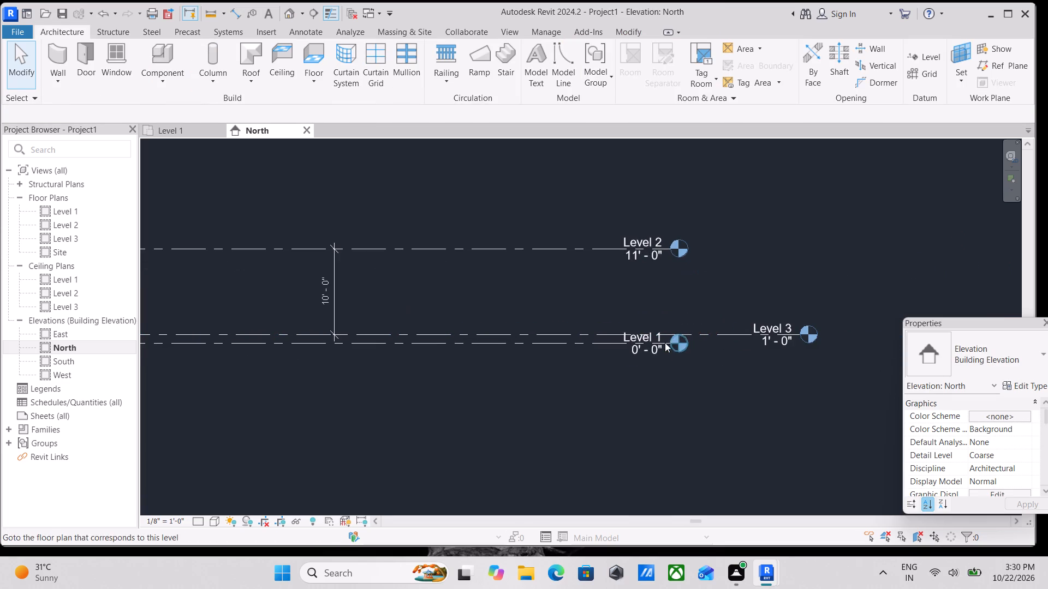
key("Escape")
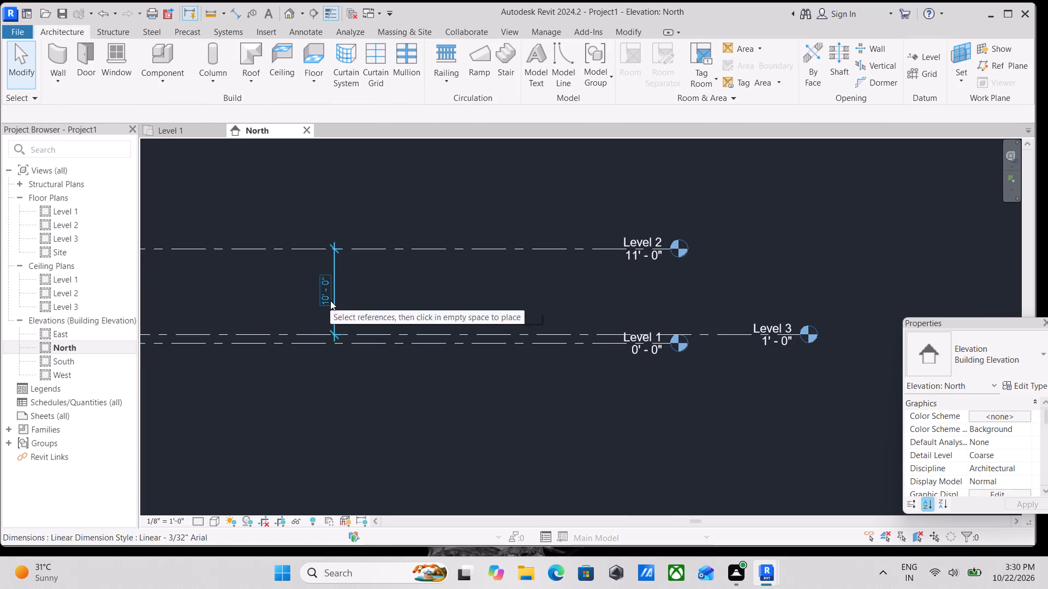
right_click(330, 300)
left_click(379, 378)
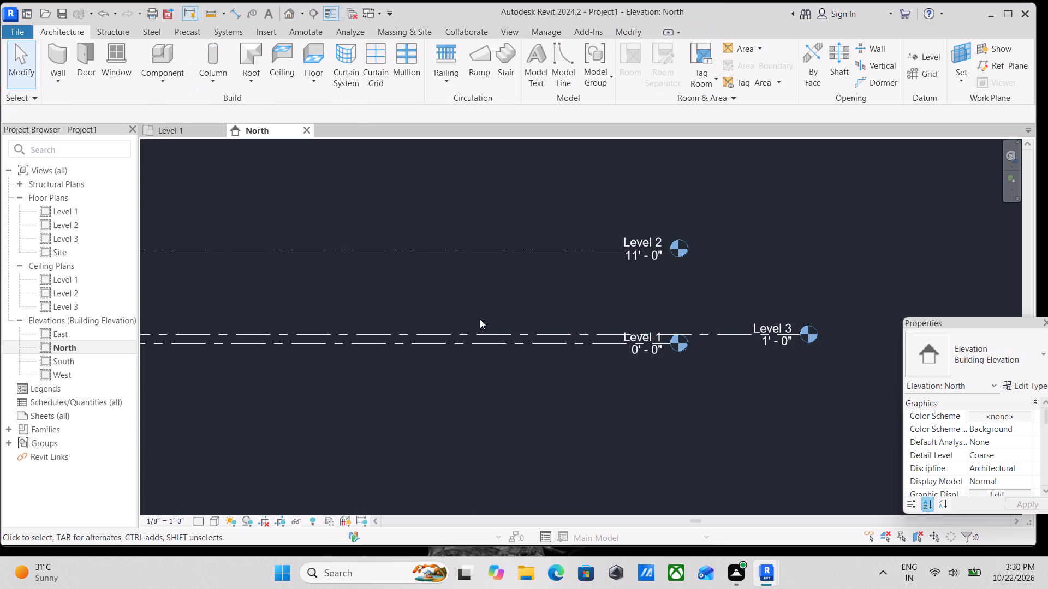
Unlock Level 1's head alignment and extend its line so its head sits clear beyond the Level 3 head.
scroll(700, 341, "up", 3)
key("Escape")
left_click(480, 343)
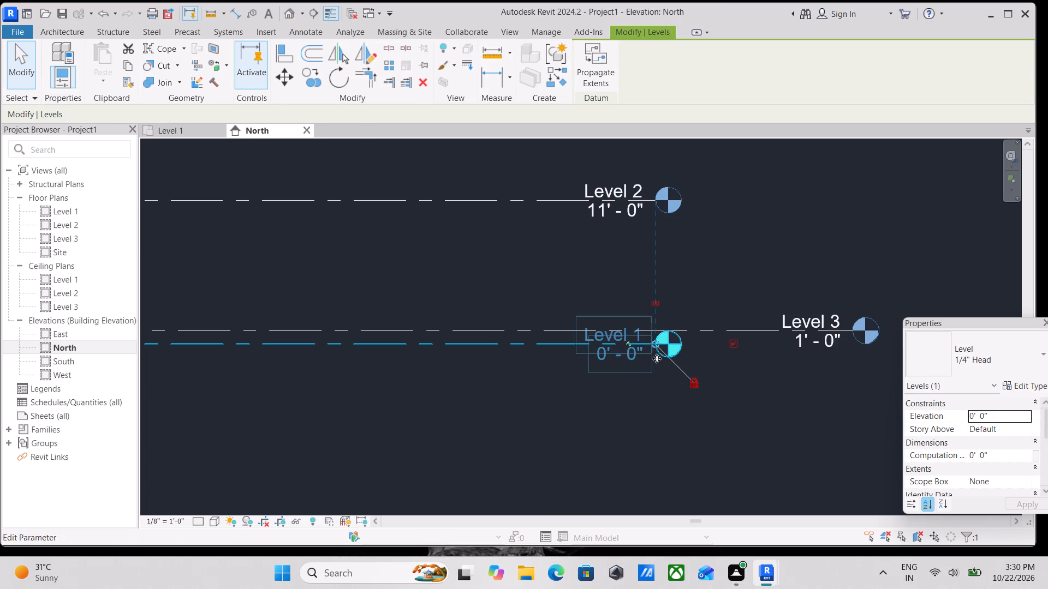
left_click(696, 383)
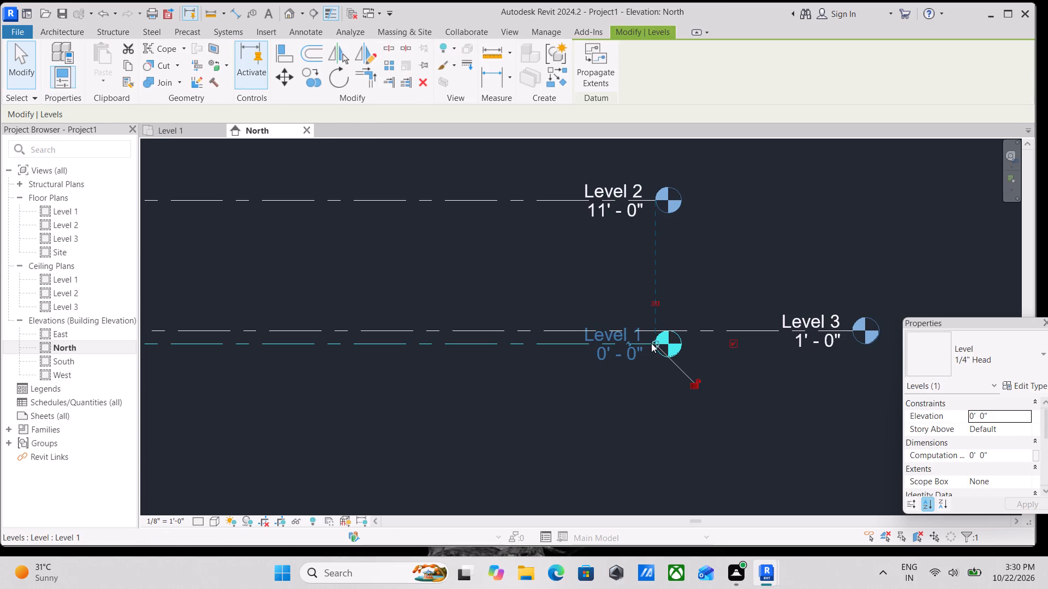
left_click_drag(656, 345, 919, 350)
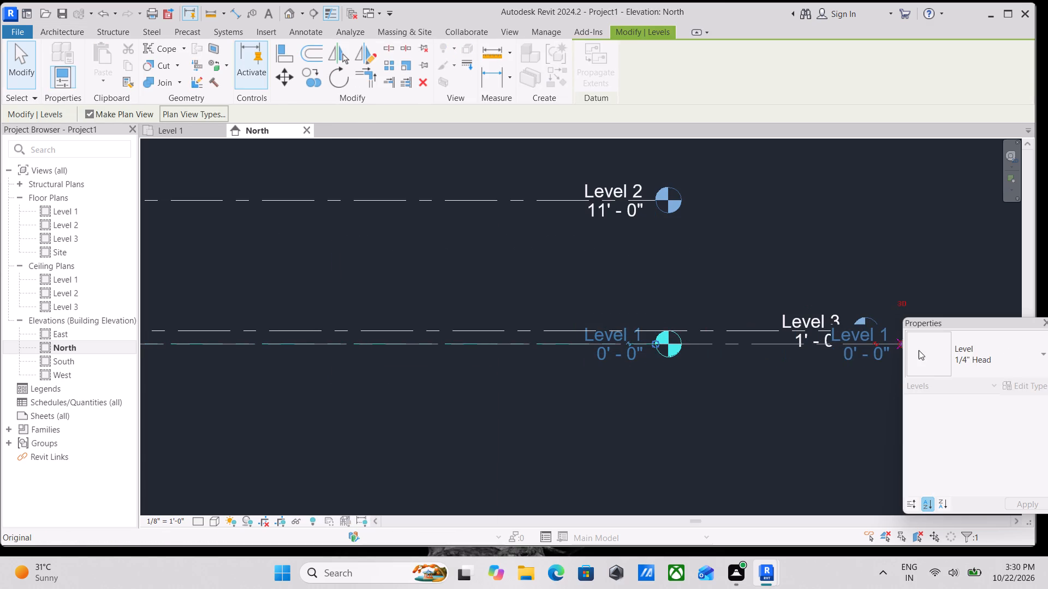
left_click_drag(919, 350, 946, 351)
middle_click_drag(781, 352, 529, 345)
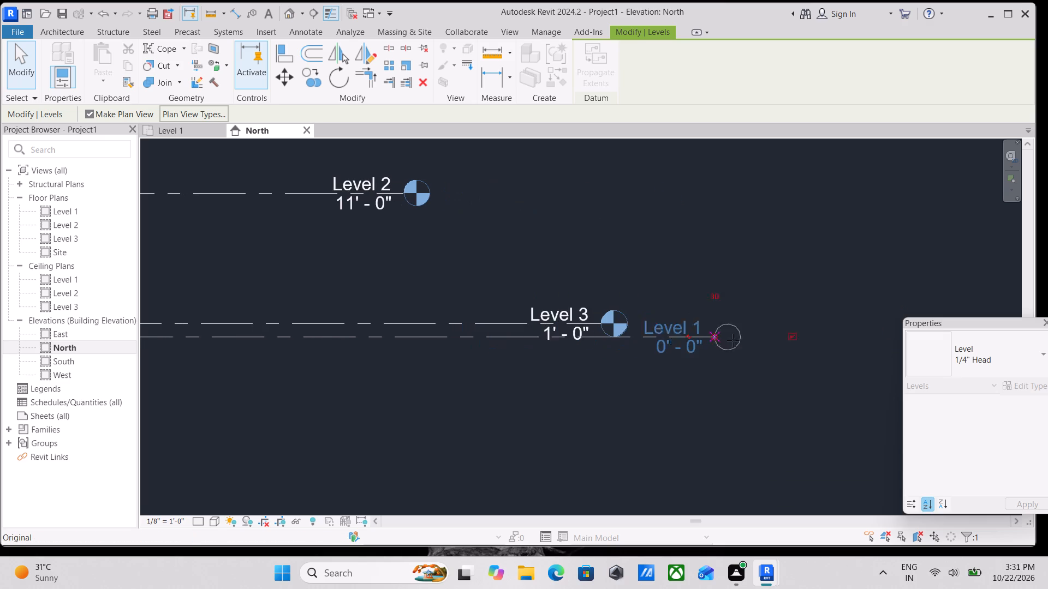
left_click(758, 338)
key("Escape")
Place a new level by picking the Level 2 line with a 10' offset above it.
scroll(612, 330, "down", 1)
middle_click_drag(612, 330, 731, 332)
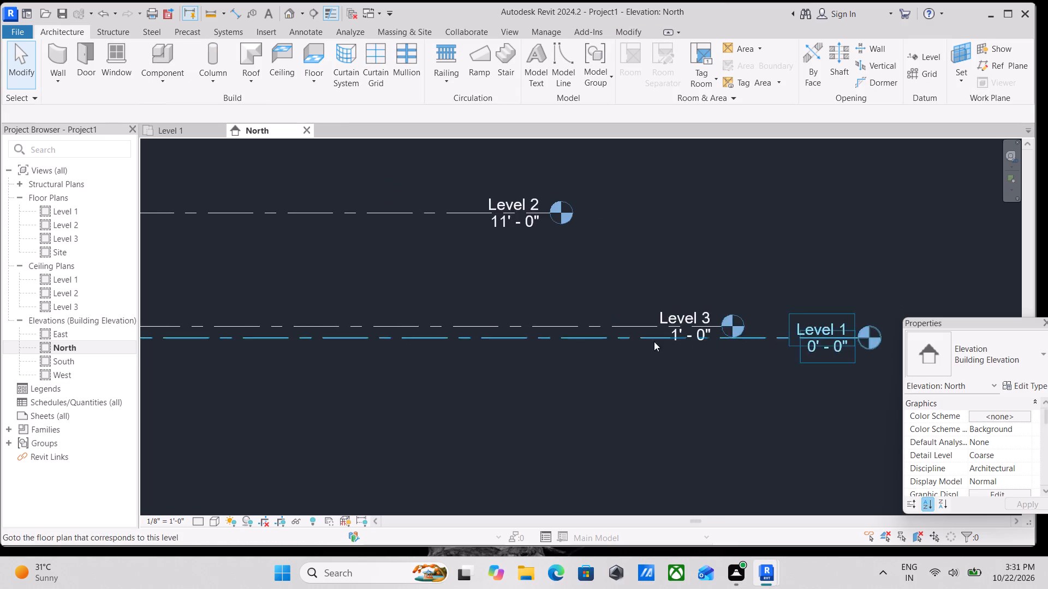
scroll(497, 332, "down", 1)
middle_click_drag(498, 332, 687, 338)
middle_click_drag(418, 297, 623, 354)
middle_click_drag(533, 319, 594, 365)
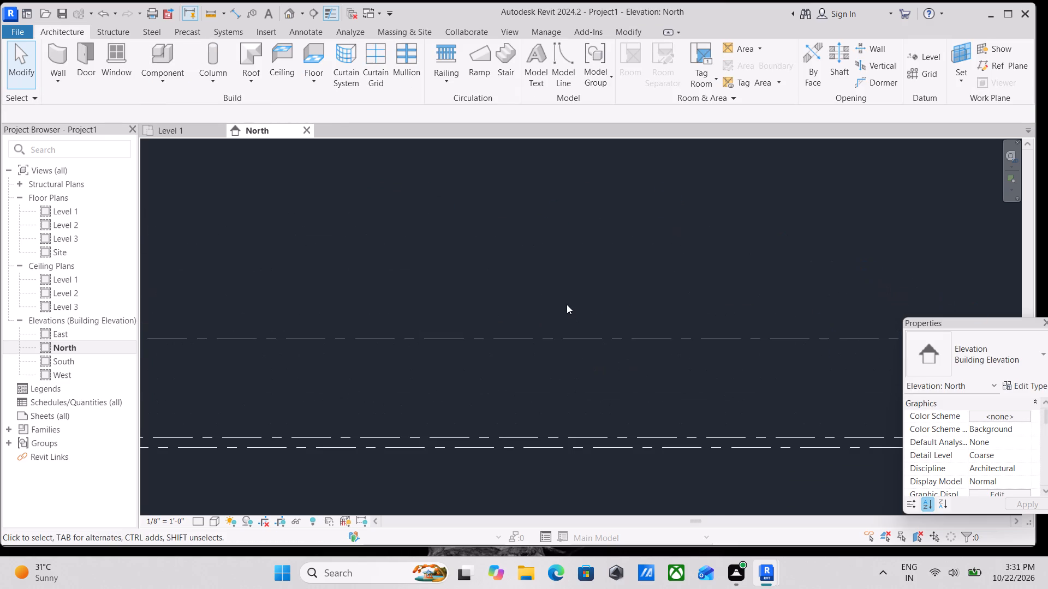
type("ll")
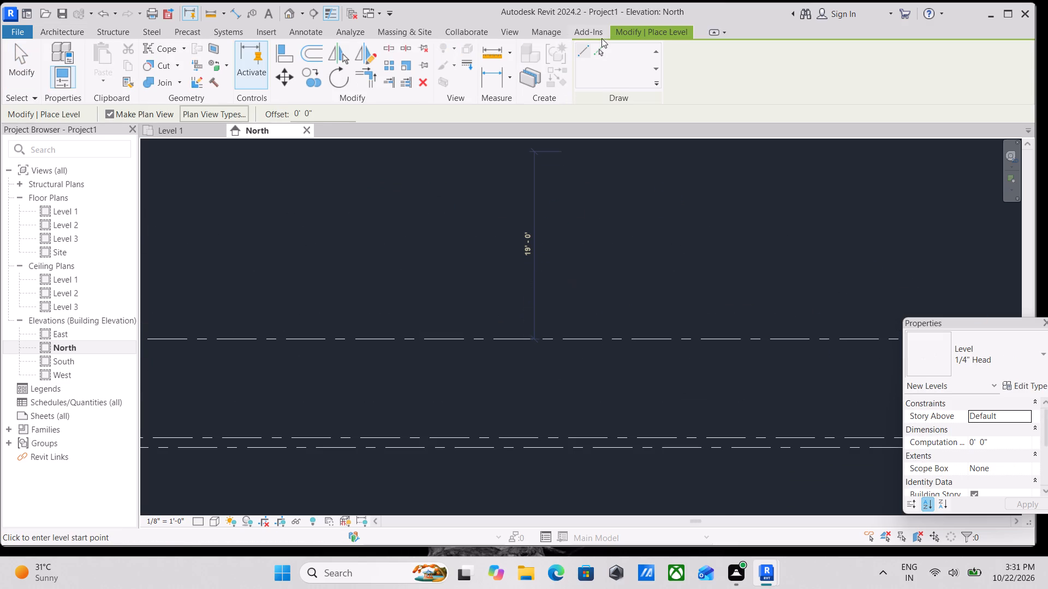
left_click(598, 49)
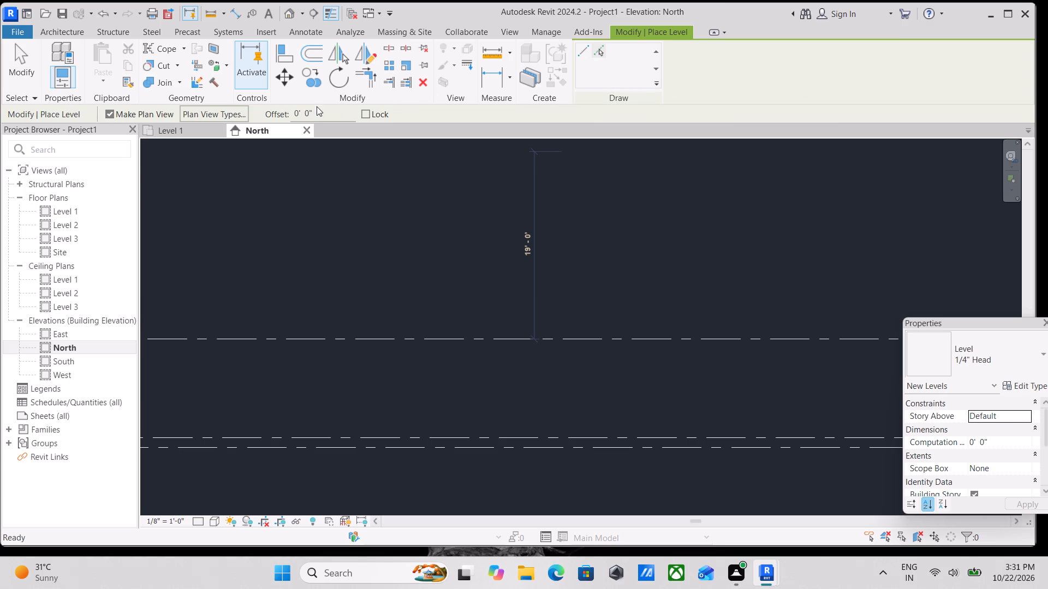
left_click_drag(316, 112, 261, 110)
key("1")
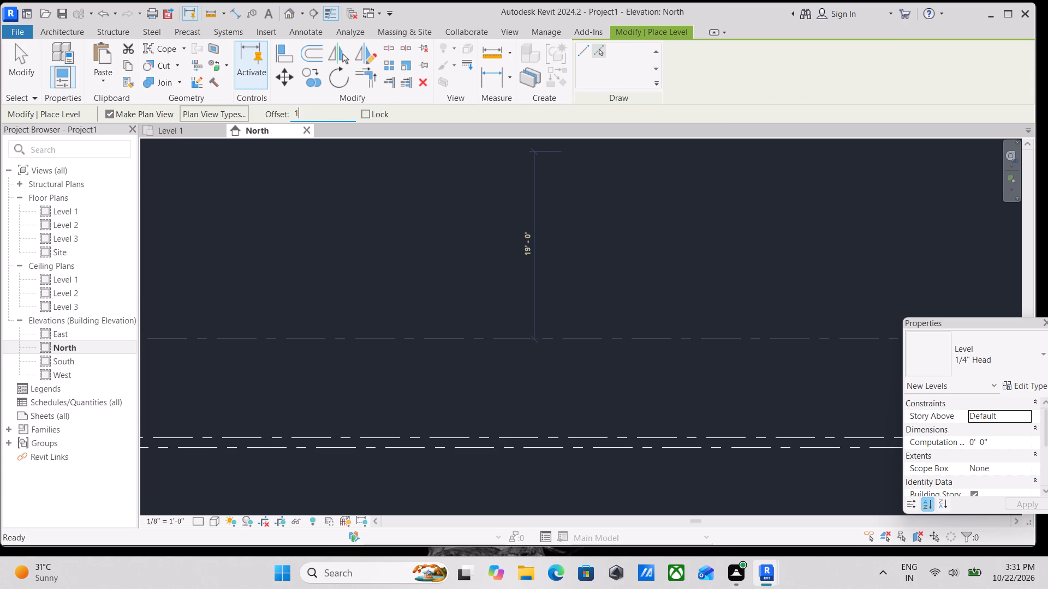
type("0'")
key("Return")
middle_click_drag(544, 315, 523, 293)
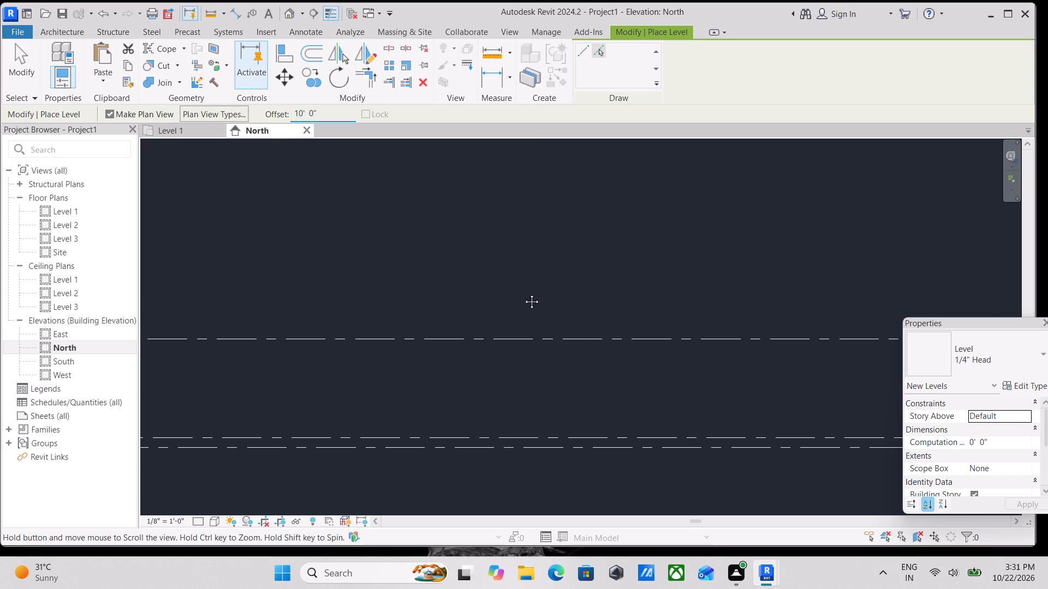
middle_click_drag(523, 293, 472, 253)
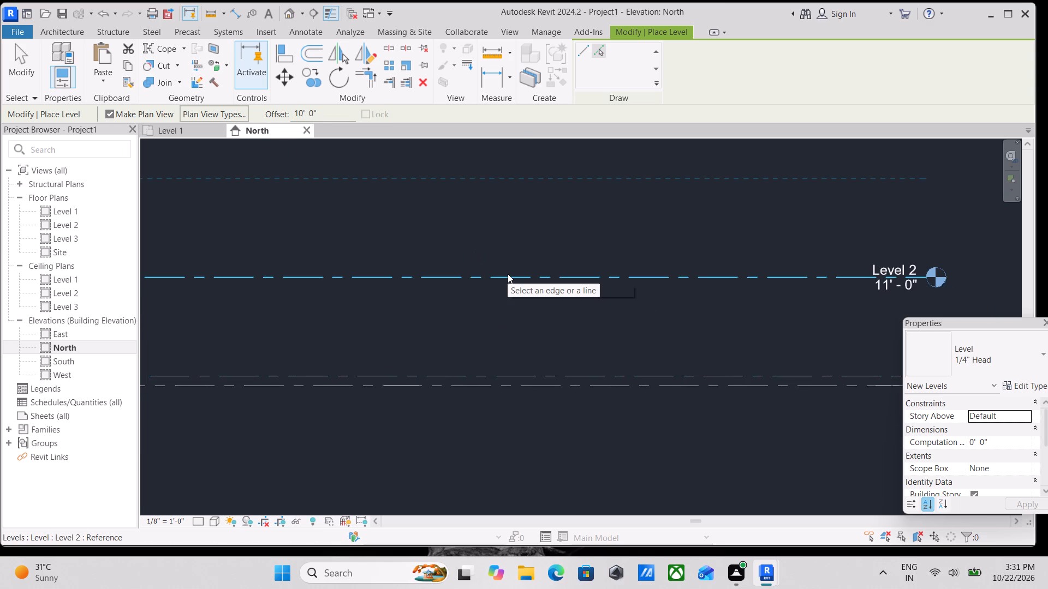
left_click(508, 274)
scroll(594, 257, "down", 1)
middle_click_drag(594, 257, 421, 244)
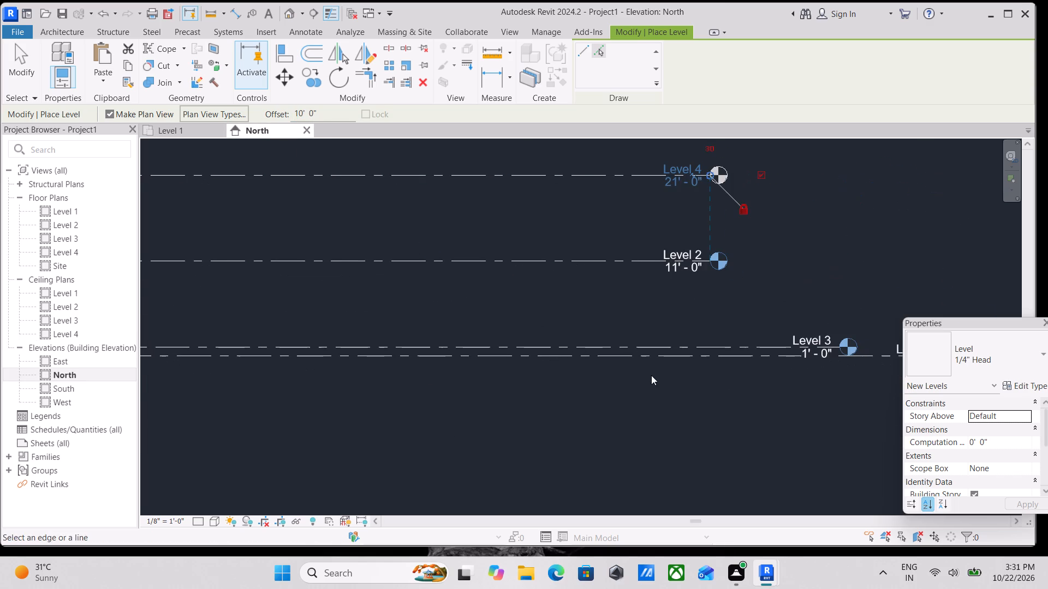
middle_click_drag(665, 367, 545, 335)
key("Escape")
scroll(614, 326, "up", 1)
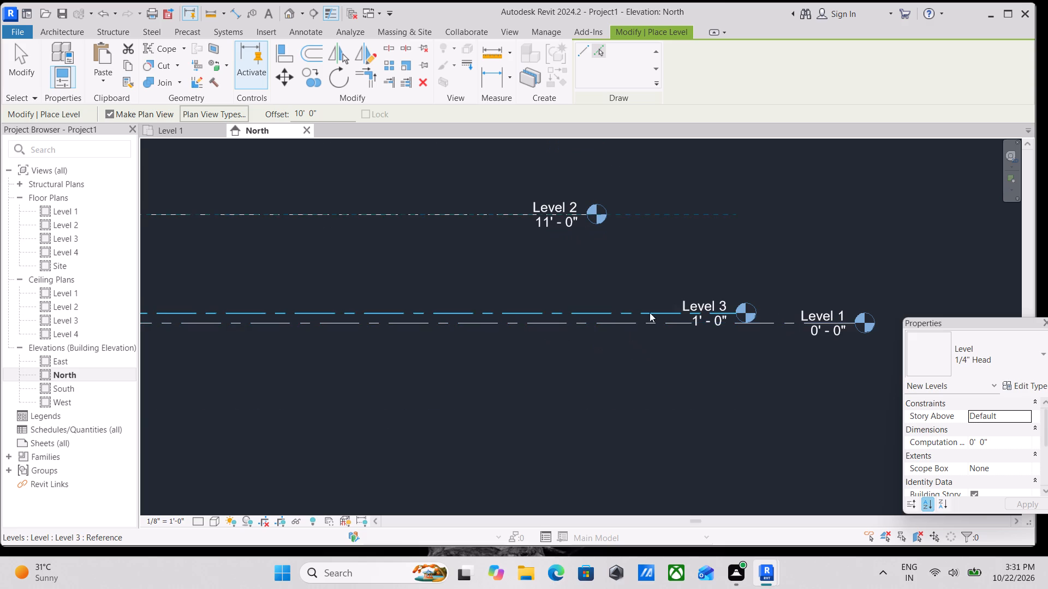
middle_click_drag(477, 324, 569, 324)
key("Escape")
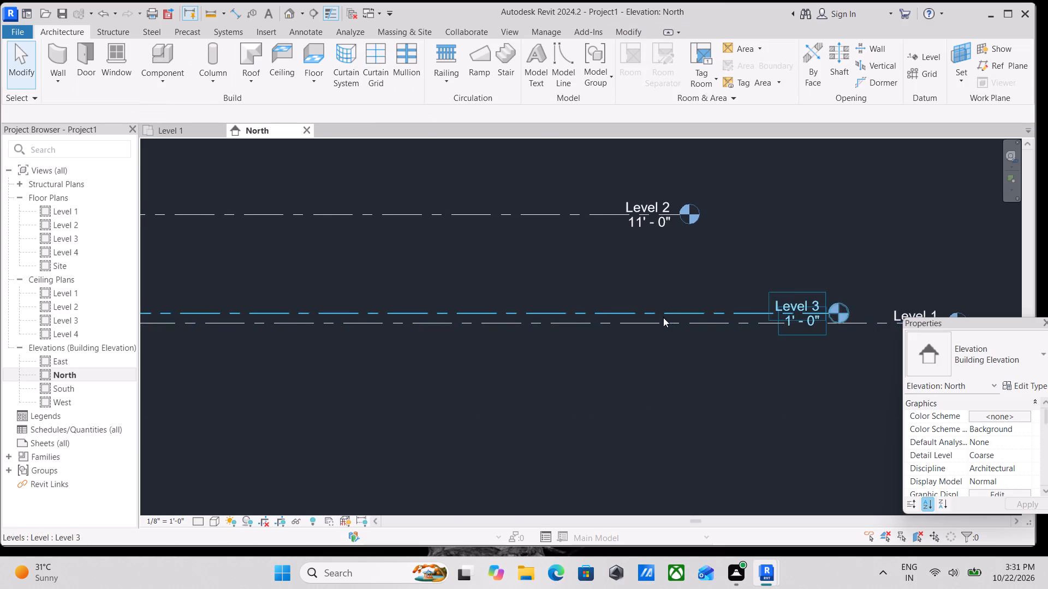
Rename Level 1 as GROUND LEVEL without renaming the corresponding views.
middle_click_drag(658, 318, 413, 320)
key("Escape")
scroll(689, 322, "up", 2)
key("Escape")
scroll(674, 296, "up", 2)
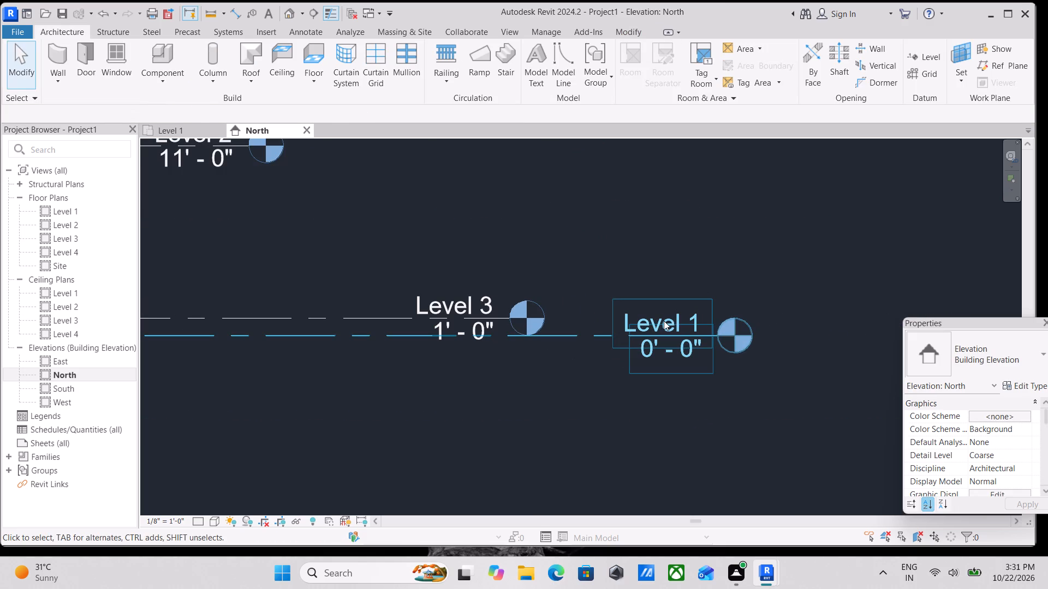
double_click(664, 321)
scroll(664, 321, "down", 2)
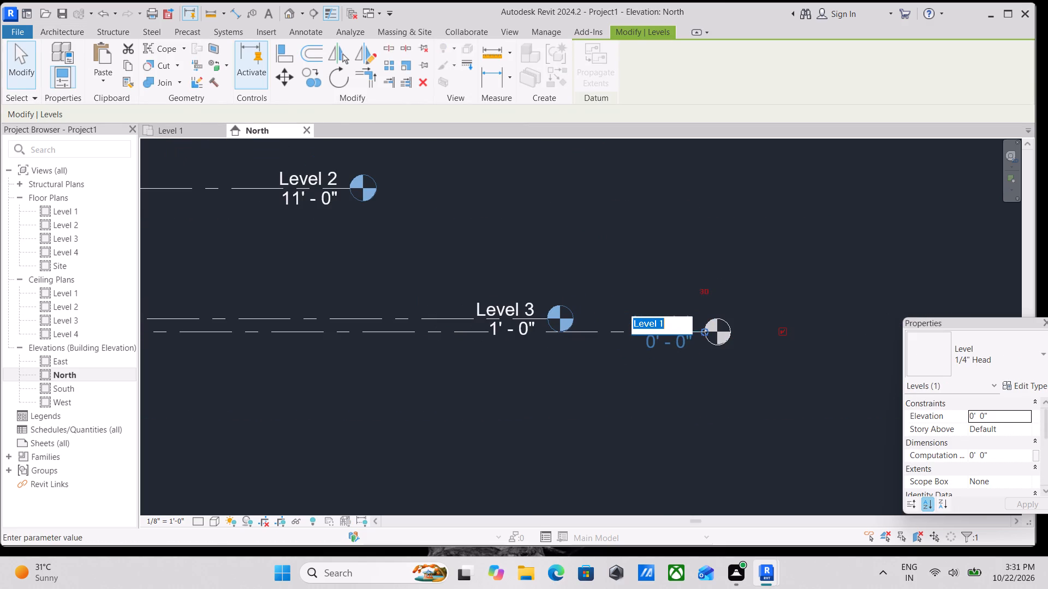
type("gro")
key("BackSpace")
key("BackSpace")
key("BackSpace")
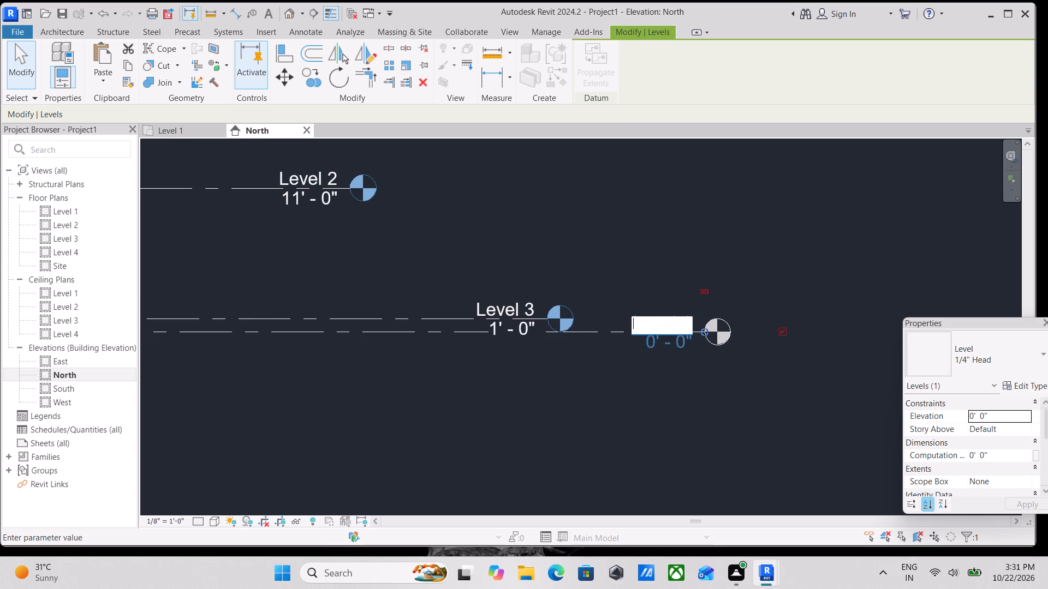
key("g")
type("RO")
type("UND")
key("space")
type("LEVEL")
key("Return")
key("Return")
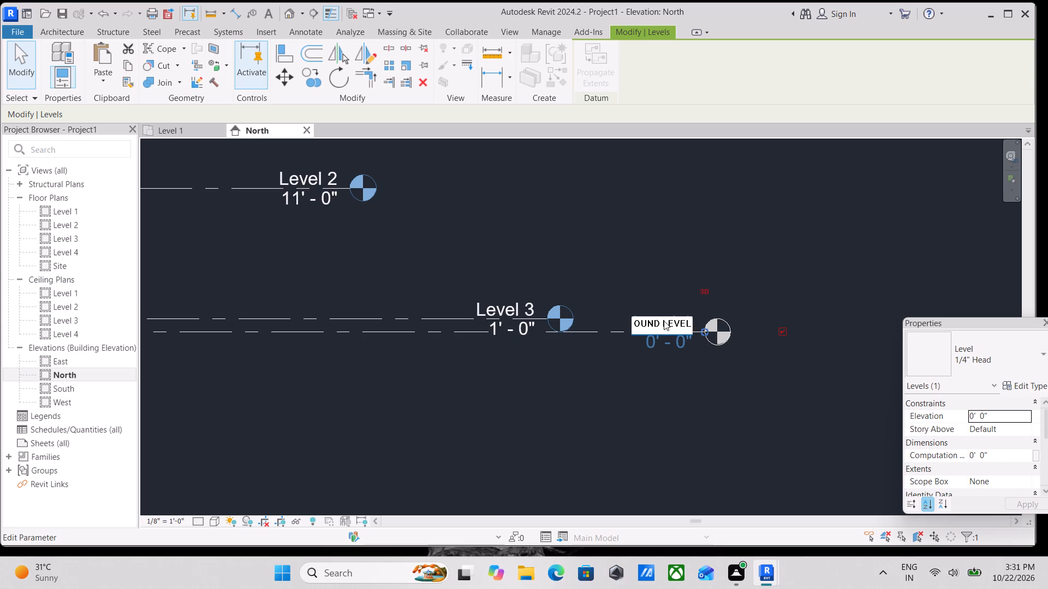
key("Escape")
Extend the GROUND LEVEL line further so its longer label sits well clear of the Level 3 head.
scroll(538, 290, "up", 1)
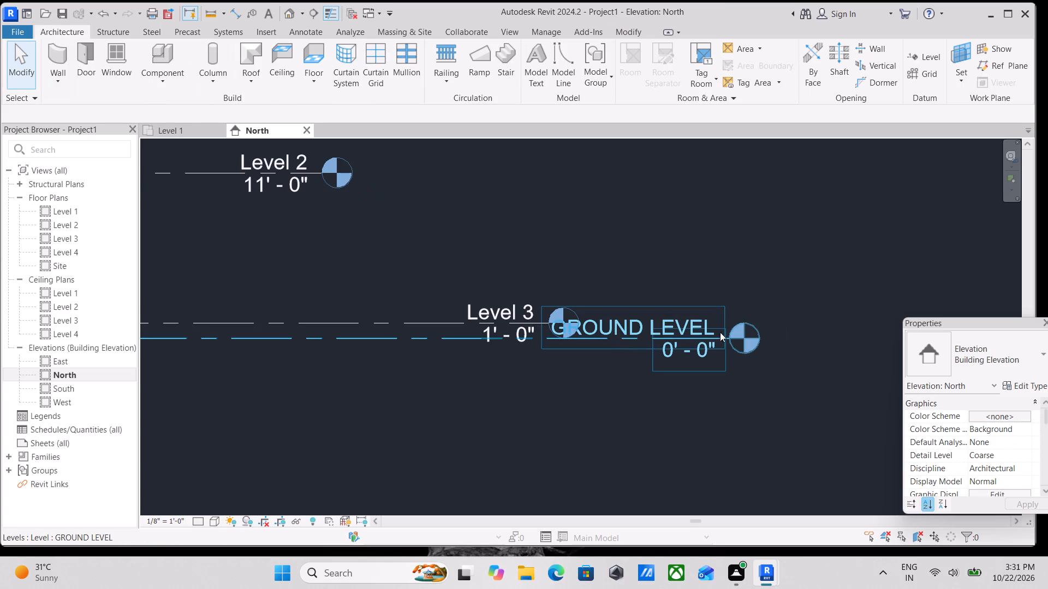
key("Escape")
left_click(378, 336)
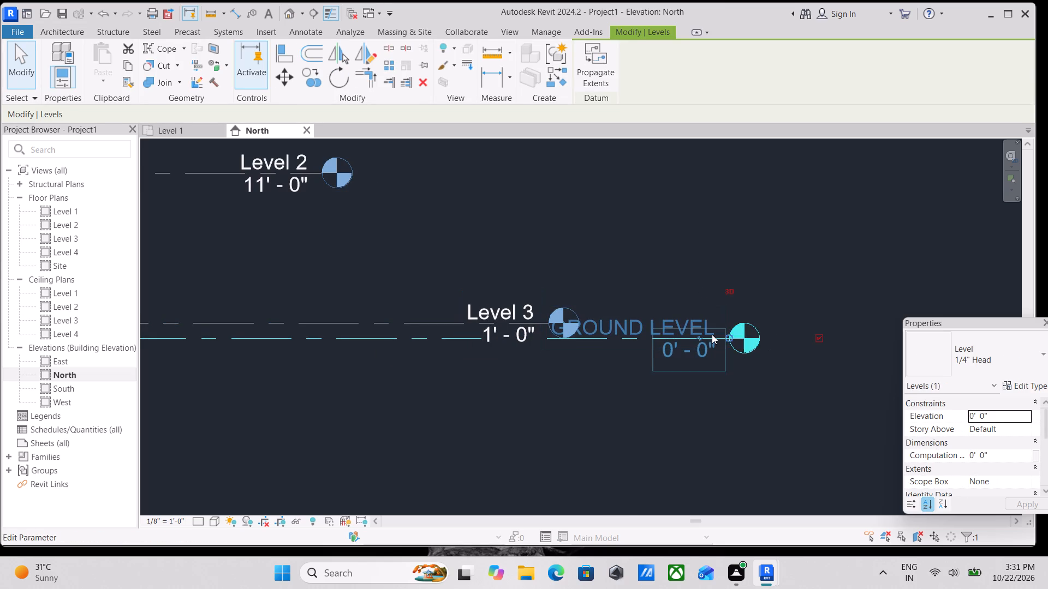
left_click_drag(729, 338, 888, 334)
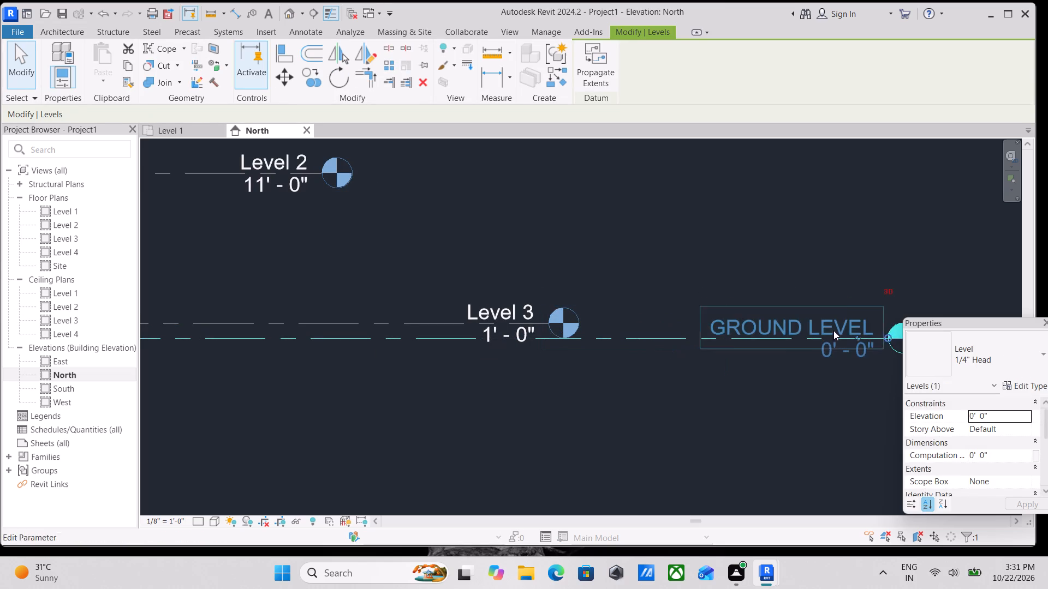
middle_click_drag(832, 330, 625, 321)
left_click_drag(677, 327, 755, 324)
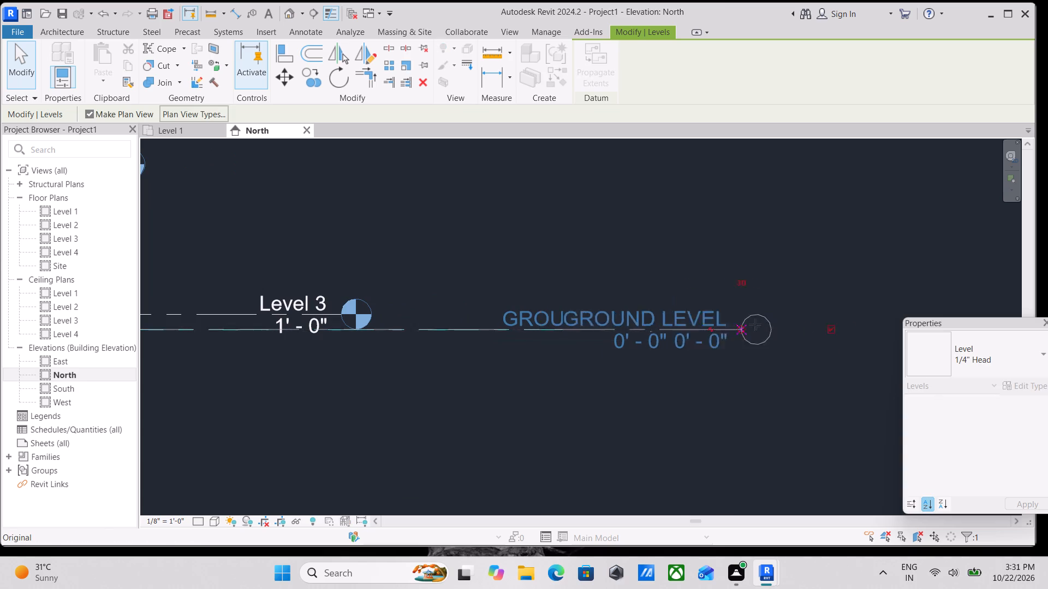
left_click_drag(755, 324, 799, 324)
key("Escape")
Rename Level 3 as GROUND FLOORING and rename the corresponding views to match.
middle_click_drag(449, 352, 686, 356)
double_click(533, 303)
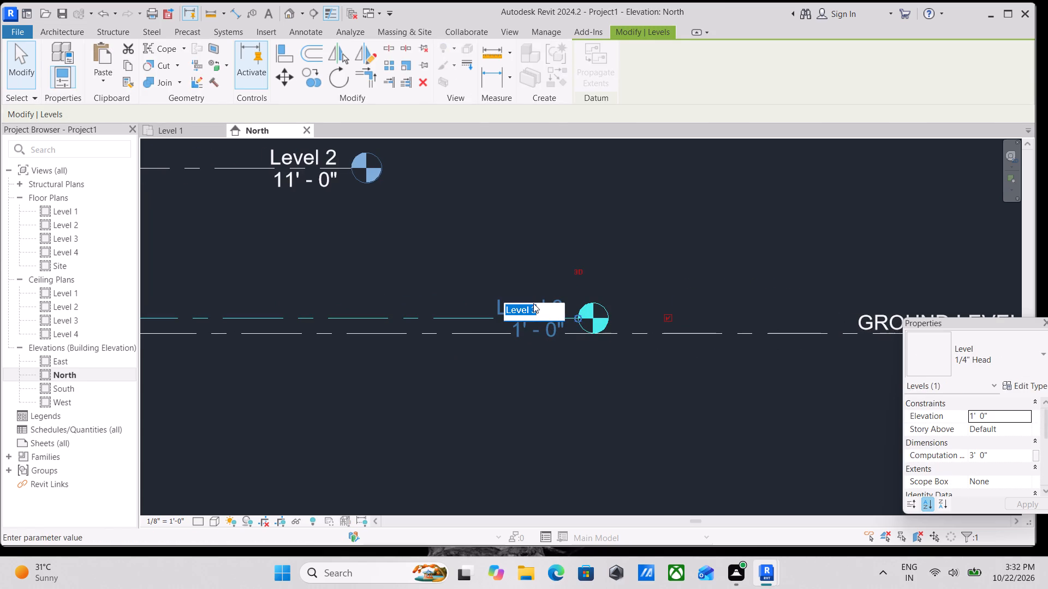
type("GROUND")
key("space")
type("FLOOR")
type("ING")
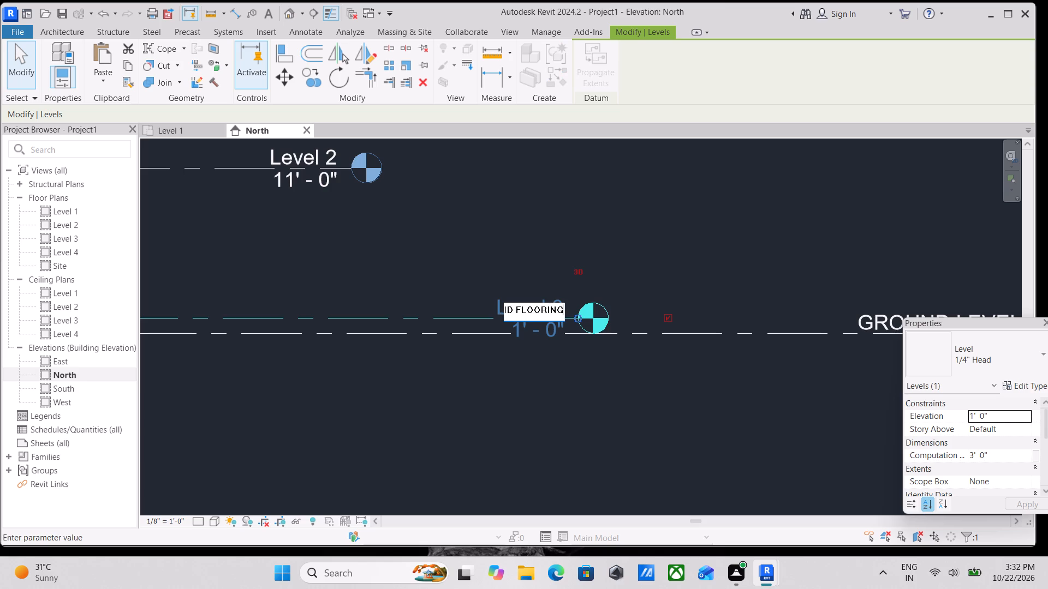
key("Return")
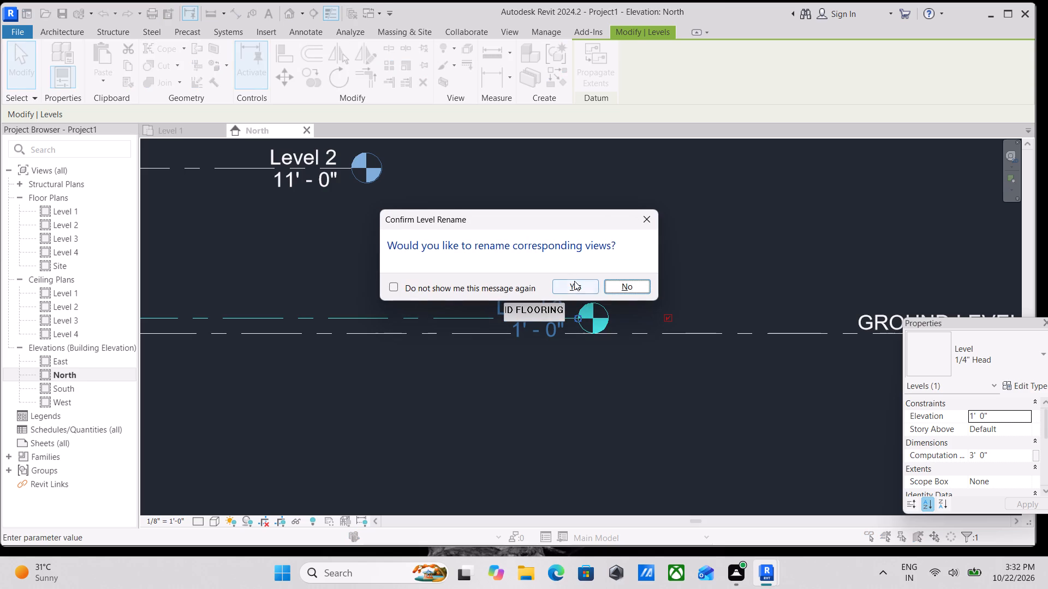
left_click(574, 281)
Rename Level 2 as FIRST FLOORING and rename the corresponding views to match.
scroll(574, 281, "down", 1)
middle_click_drag(575, 283, 684, 345)
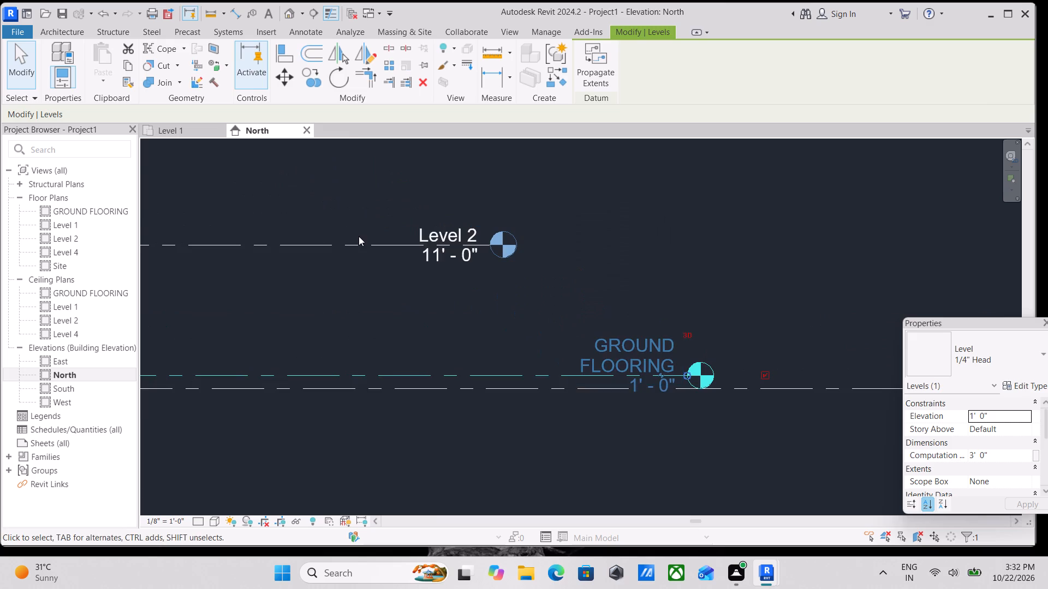
middle_click_drag(408, 269, 493, 305)
key("Escape")
double_click(536, 259)
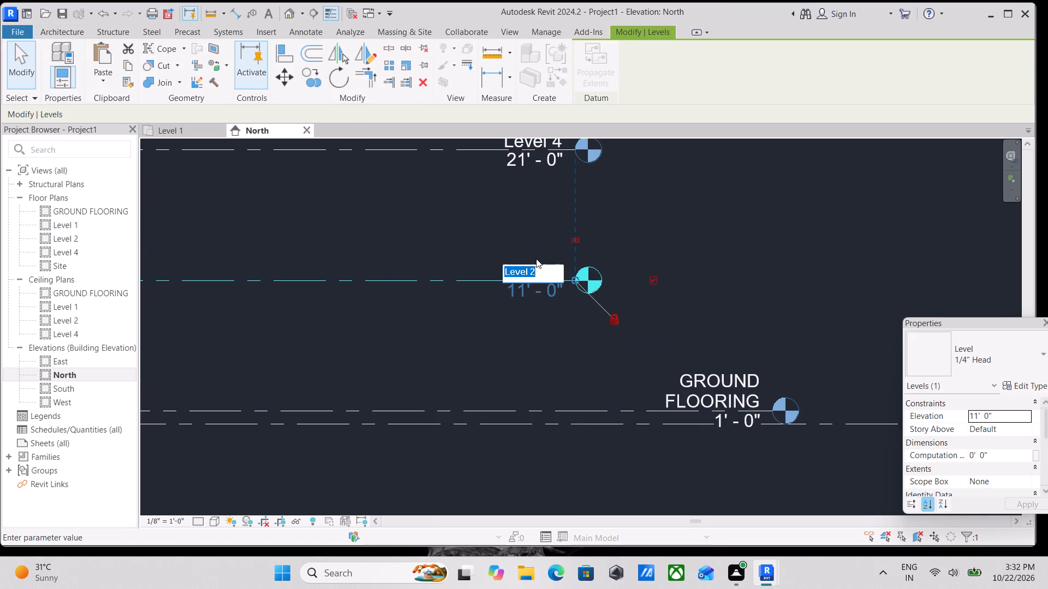
key("BackSpace")
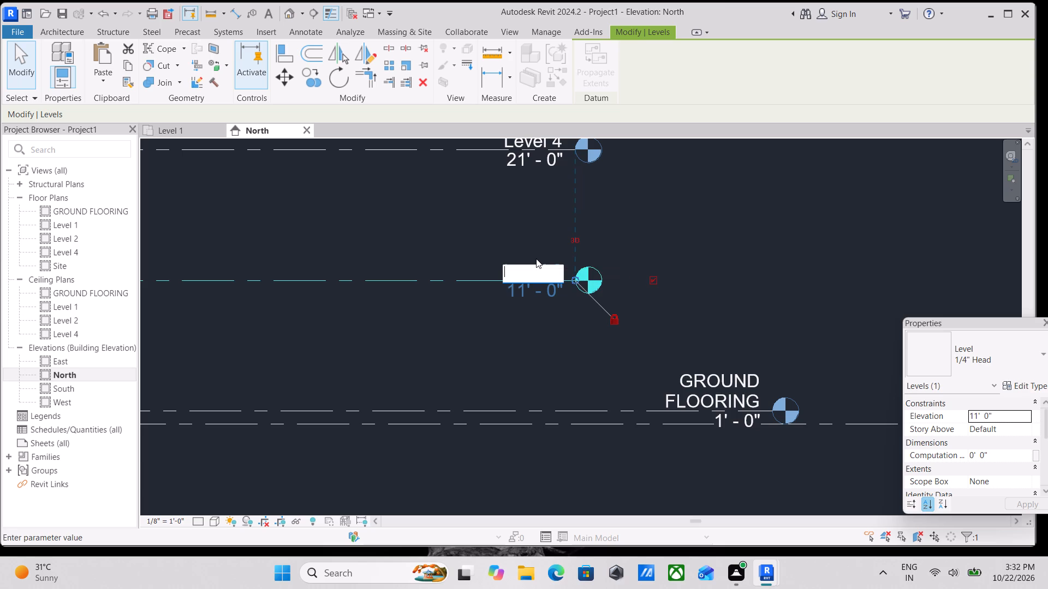
type("FL")
key("BackSpace")
key("BackSpace")
type("FI")
type("RST")
key("space")
type("FLOORING")
key("Return")
left_click(579, 281)
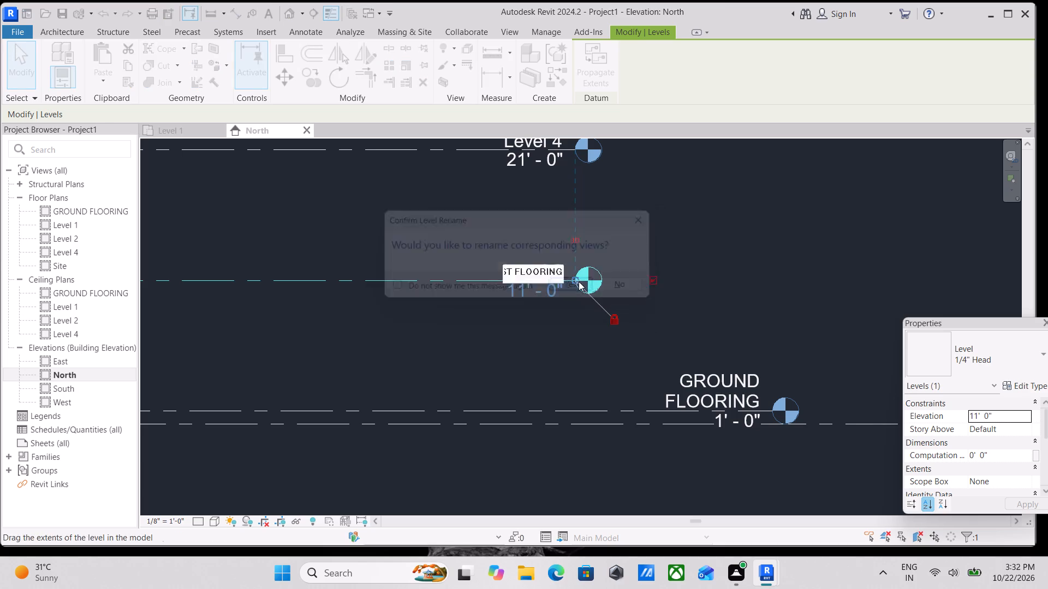
Shorten the FIRST FLOORING level name to FIRST FLOOR and rename the corresponding views to match.
scroll(452, 404, "down", 1)
middle_click_drag(452, 404, 730, 423)
middle_click_drag(603, 370, 505, 394)
scroll(595, 343, "down", 2)
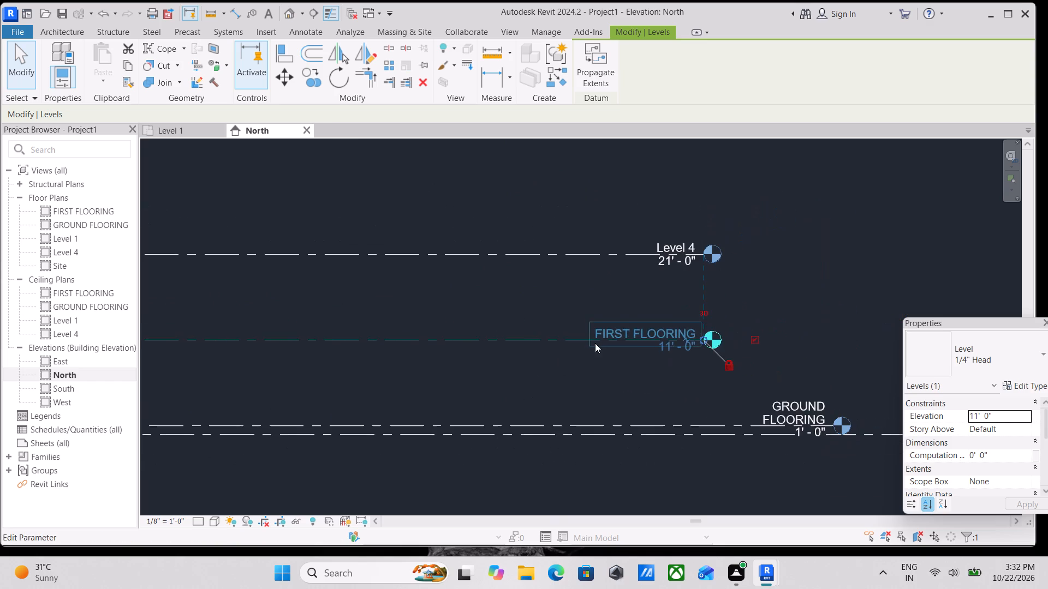
middle_click_drag(644, 384, 723, 392)
scroll(724, 392, "down", 1)
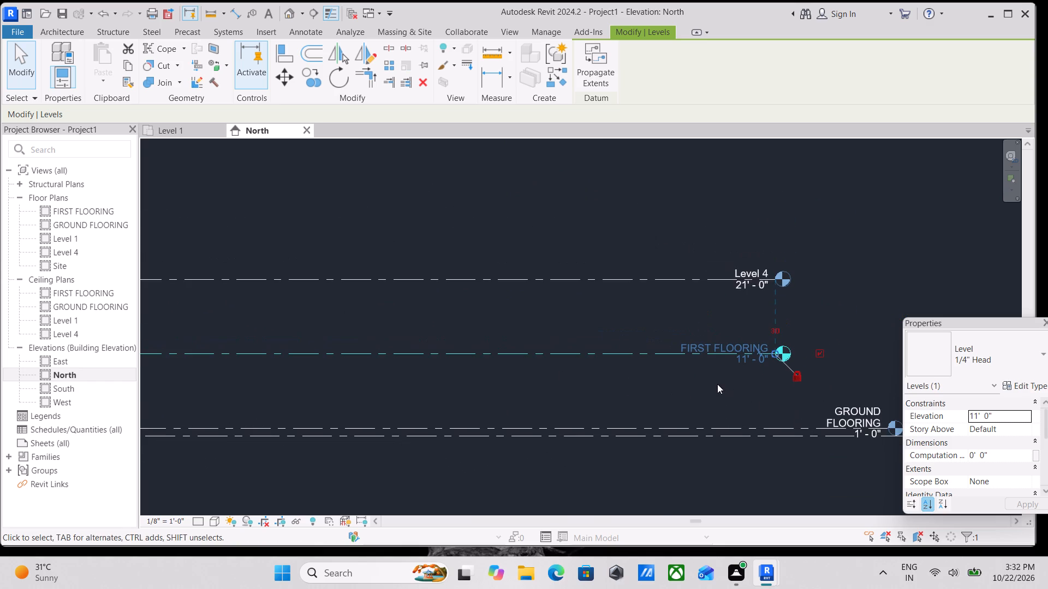
scroll(730, 384, "down", 1)
middle_click_drag(730, 384, 704, 460)
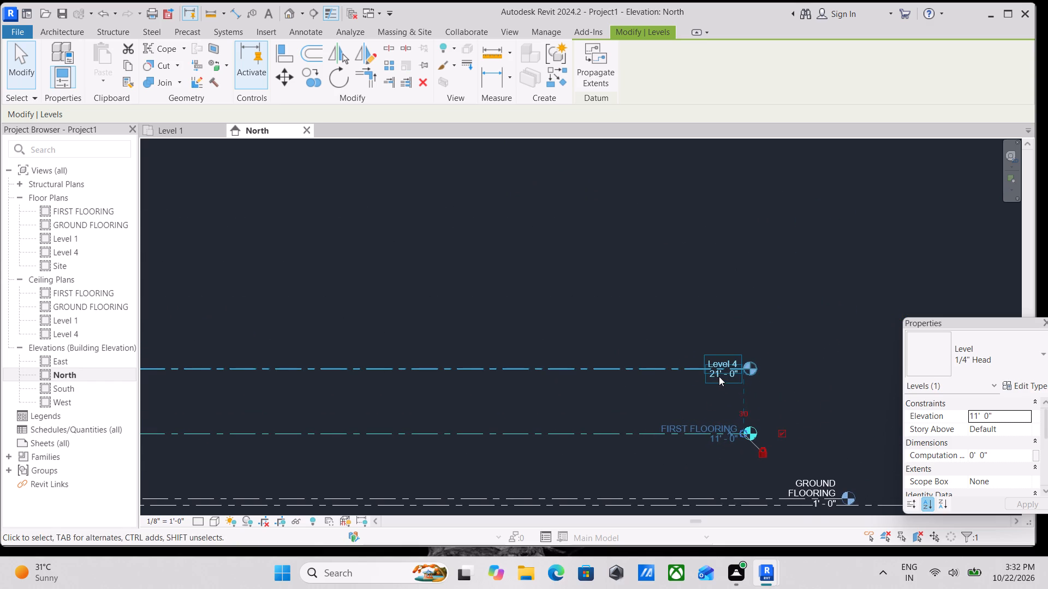
scroll(719, 376, "up", 1)
double_click(712, 434)
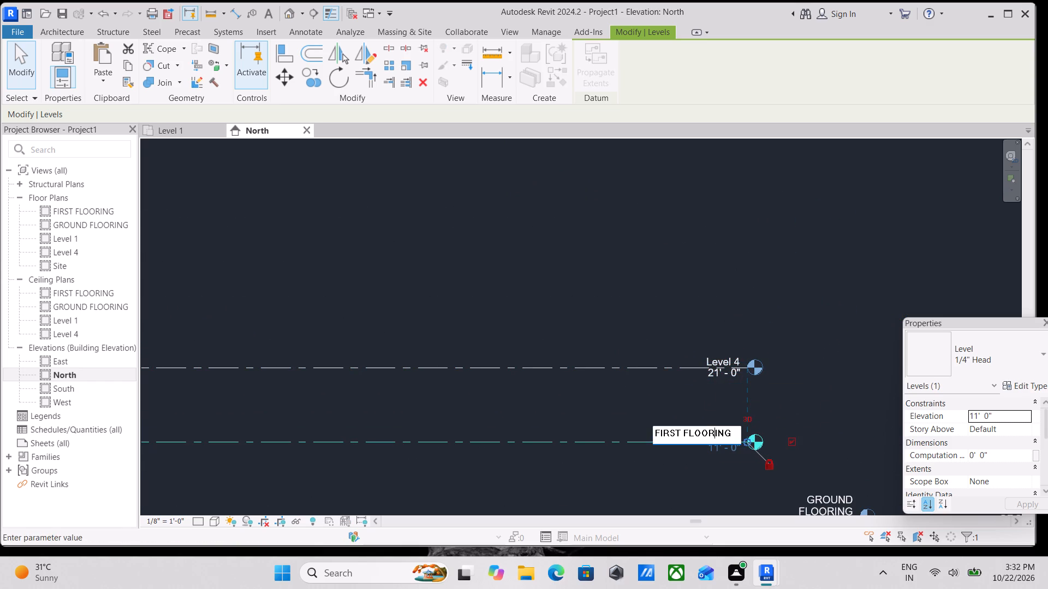
left_click(735, 435)
key("BackSpace")
key("BackSpace")
key("BackSpace")
key("Return")
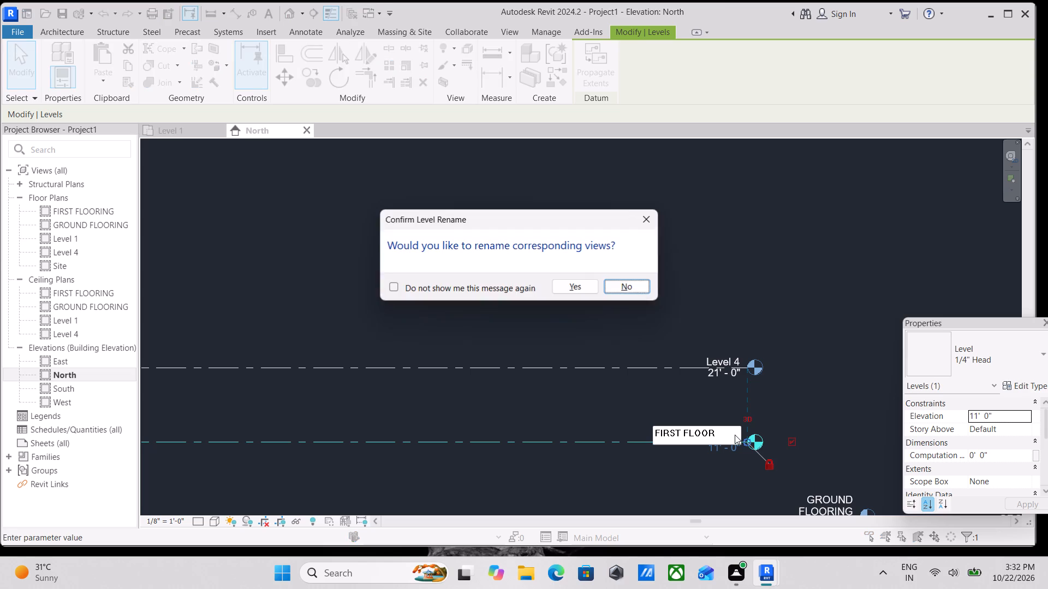
left_click(564, 285)
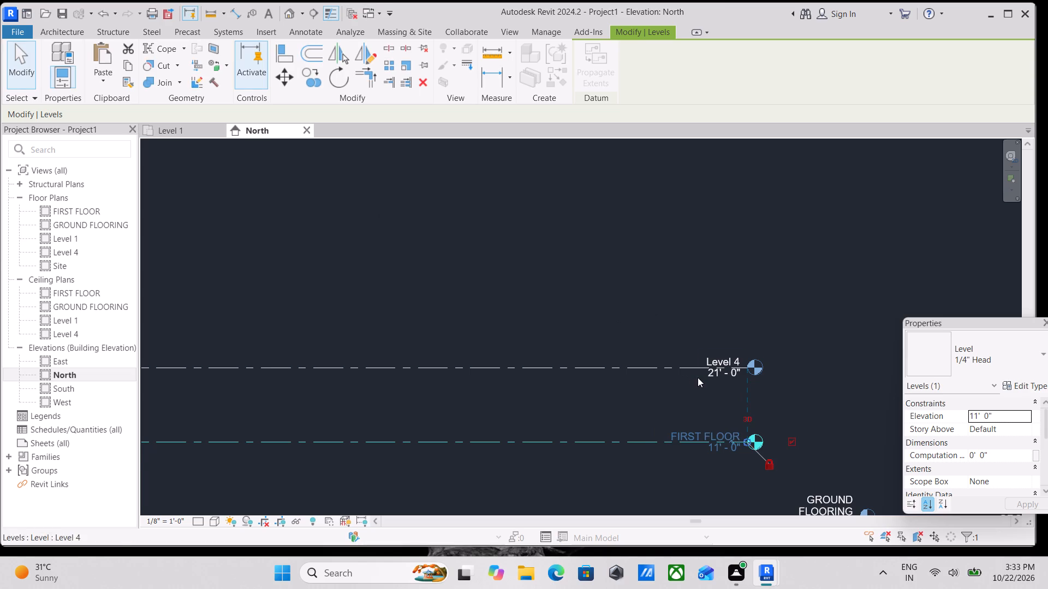
Rename Level 4 as TOP OF THE ROOF and rename the corresponding views to match.
scroll(700, 380, "up", 5)
key("Escape")
double_click(755, 336)
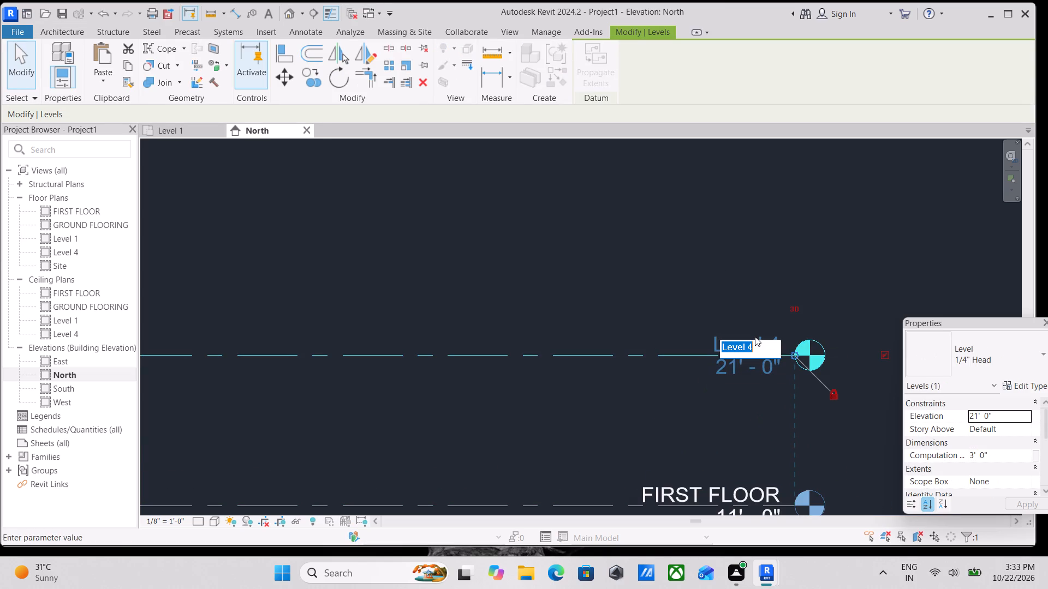
key("BackSpace")
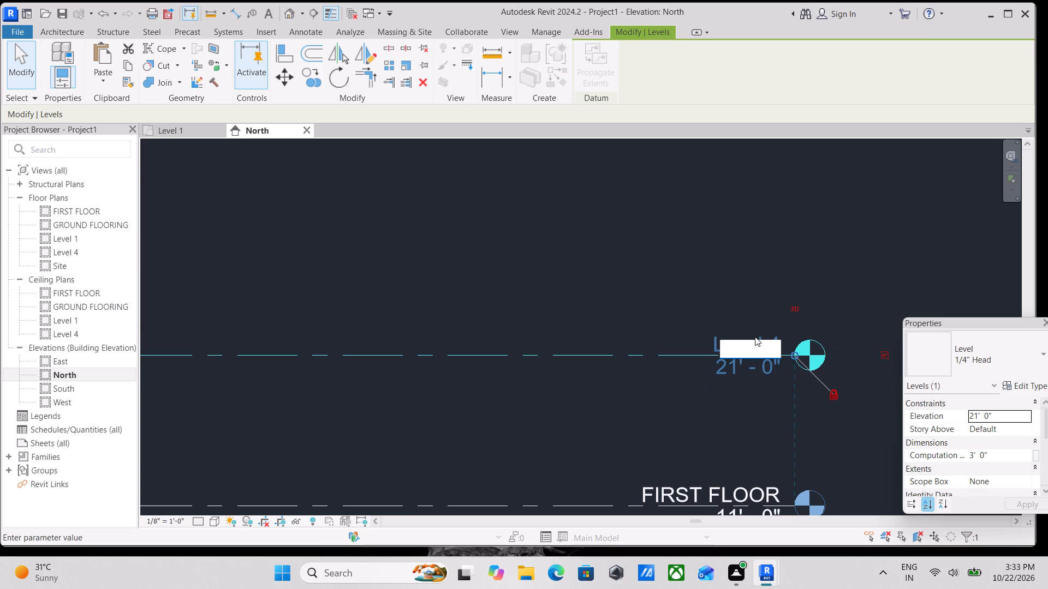
type("TOP")
key("space")
type("OF TH")
type("E R")
type("OOF")
key("Return")
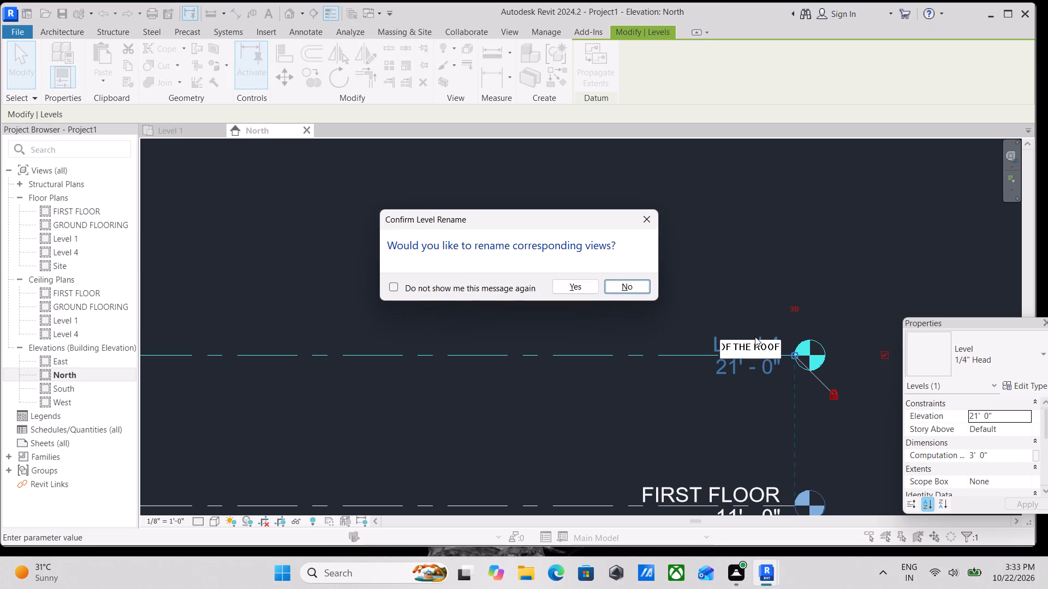
left_click(571, 290)
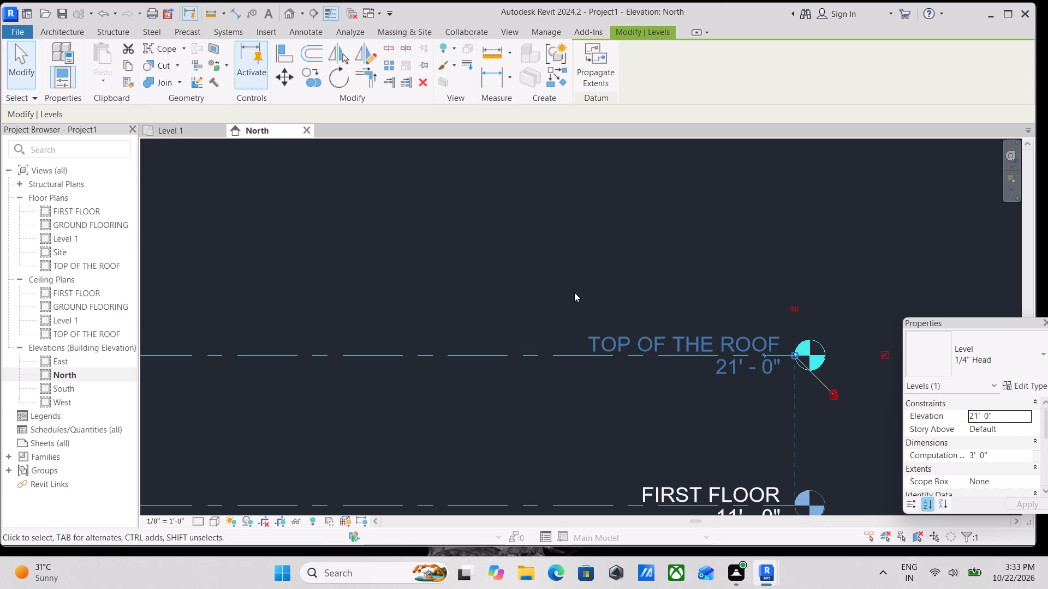
Look over the level lines and their renamed heads from end to end in the North elevation.
scroll(620, 311, "down", 2)
middle_click_drag(622, 312, 714, 287)
scroll(720, 293, "down", 2)
scroll(672, 324, "down", 1)
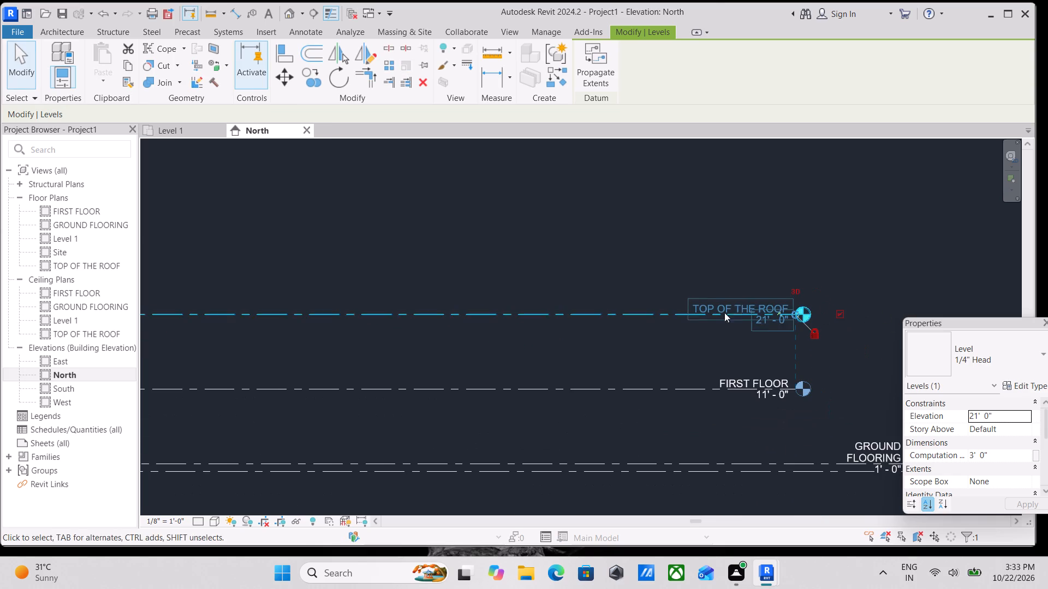
middle_click(739, 308)
key("Escape")
scroll(759, 300, "down", 3)
middle_click_drag(579, 318, 686, 297)
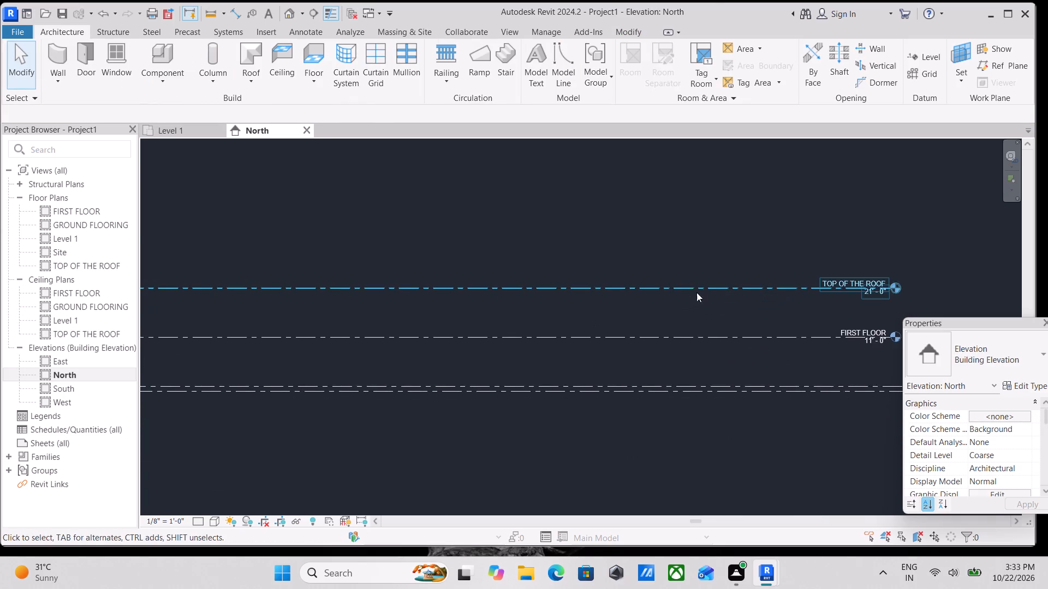
scroll(714, 292, "down", 2)
scroll(804, 291, "up", 1)
middle_click_drag(804, 291, 737, 300)
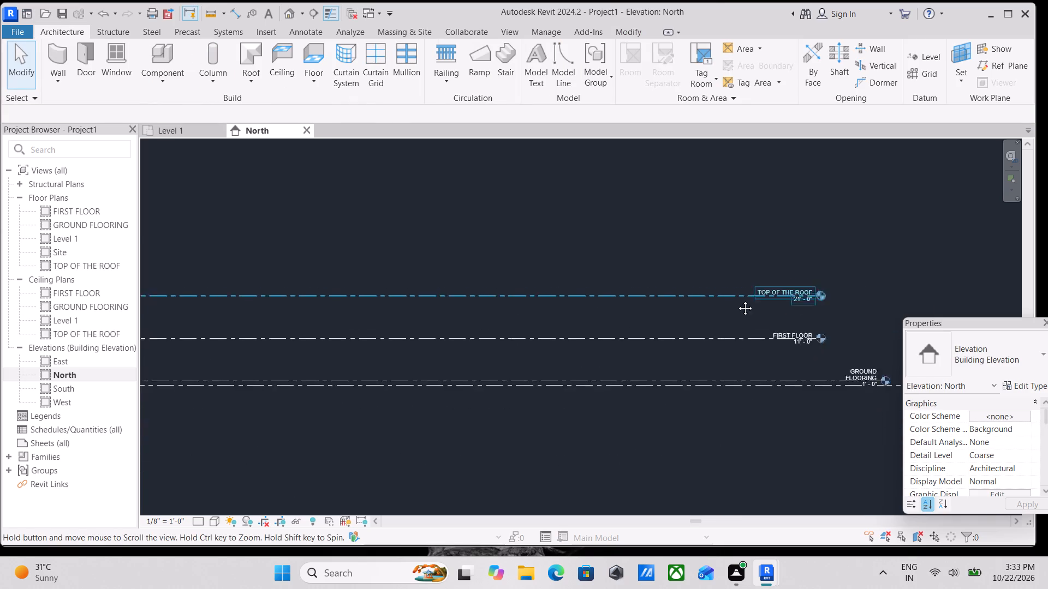
middle_click_drag(737, 300, 702, 303)
scroll(722, 299, "up", 3)
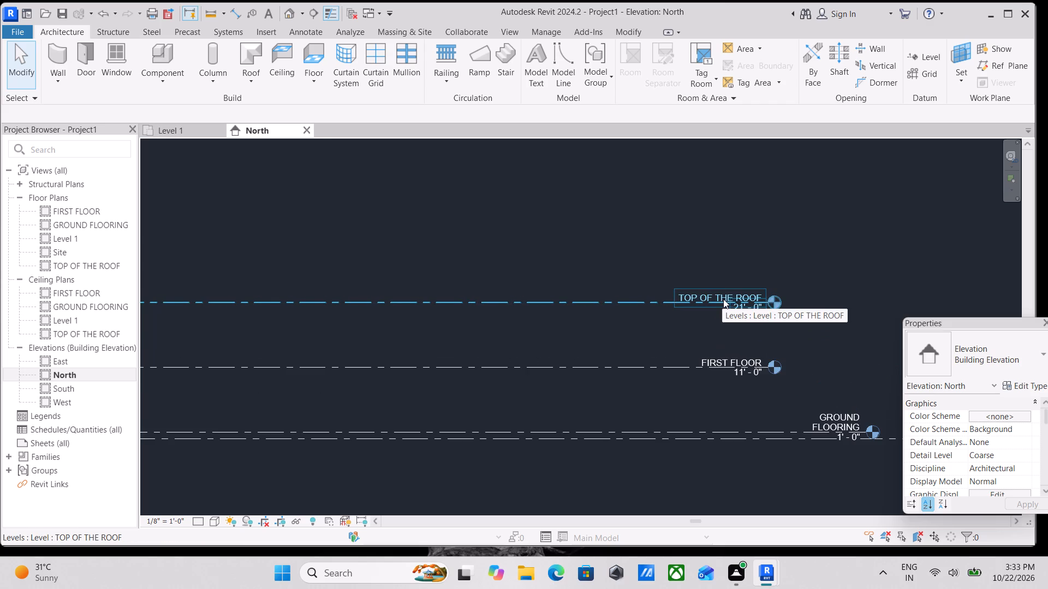
scroll(573, 307, "down", 1)
middle_click_drag(585, 303, 759, 296)
middle_click_drag(552, 312, 666, 326)
scroll(587, 251, "down", 1)
middle_click_drag(587, 251, 665, 299)
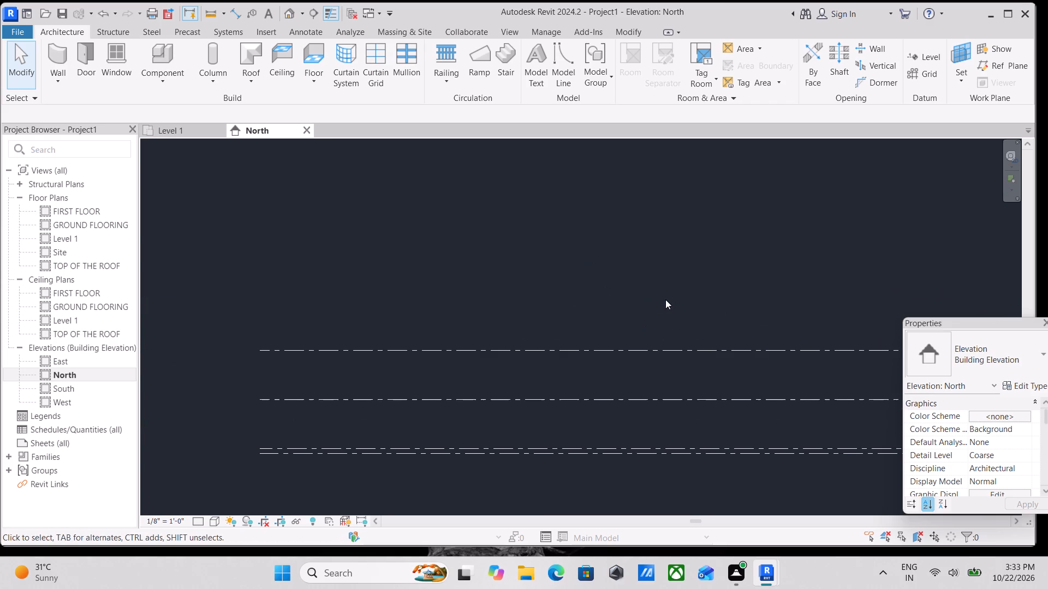
Place a new level by picking the TOP OF THE ROOF line with a 7' offset above it.
type("LL")
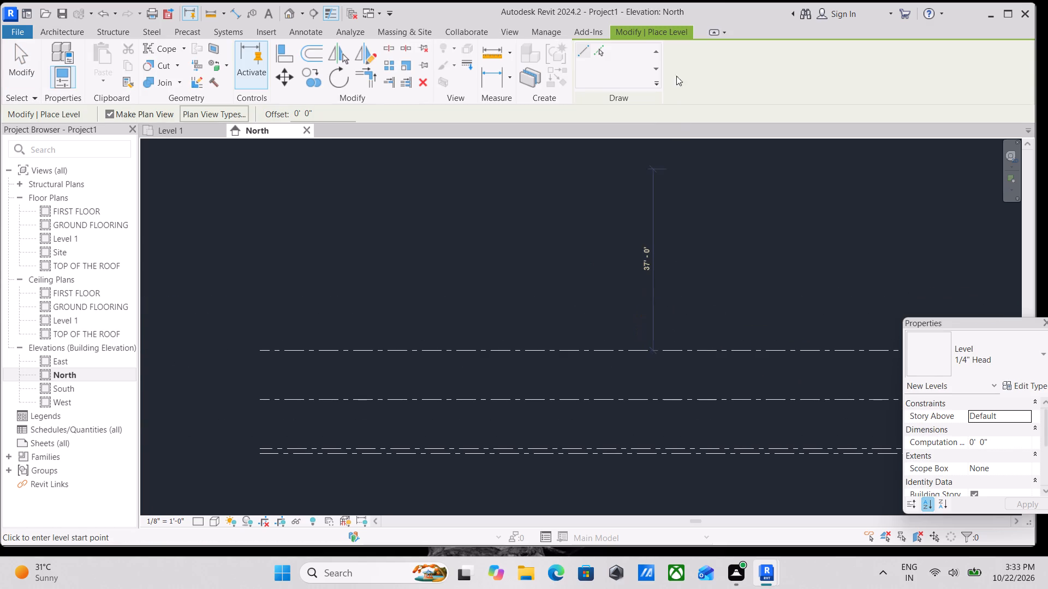
left_click(602, 46)
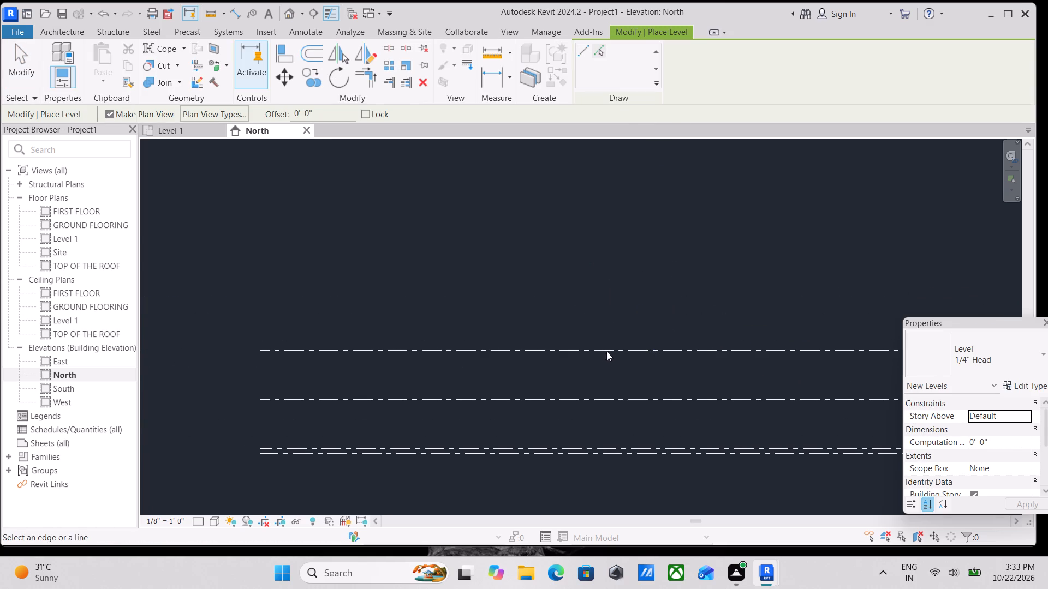
left_click_drag(314, 116, 269, 116)
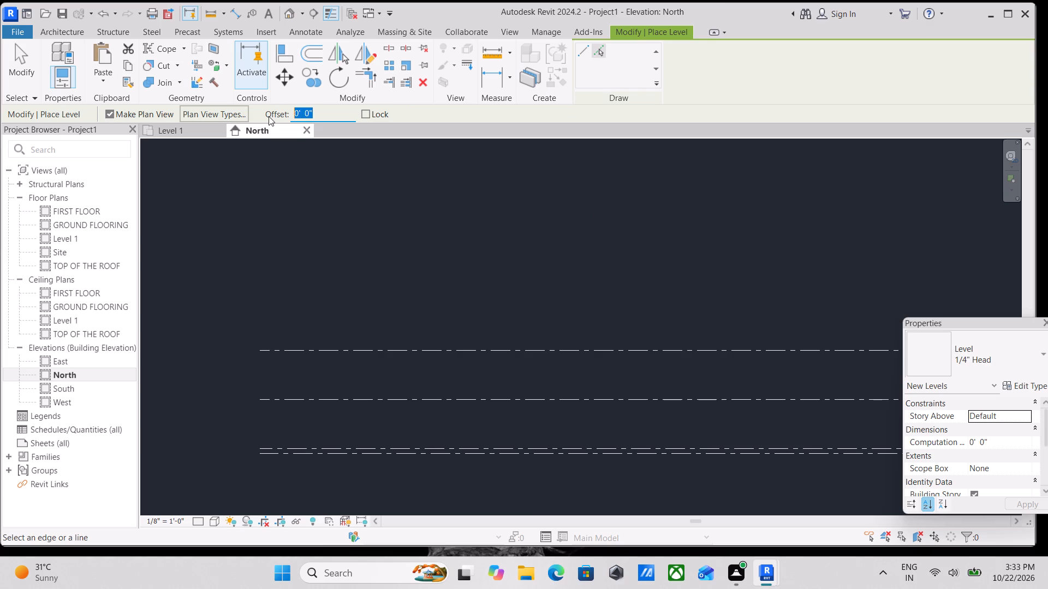
type("7'")
key("Return")
middle_click_drag(495, 214, 292, 194)
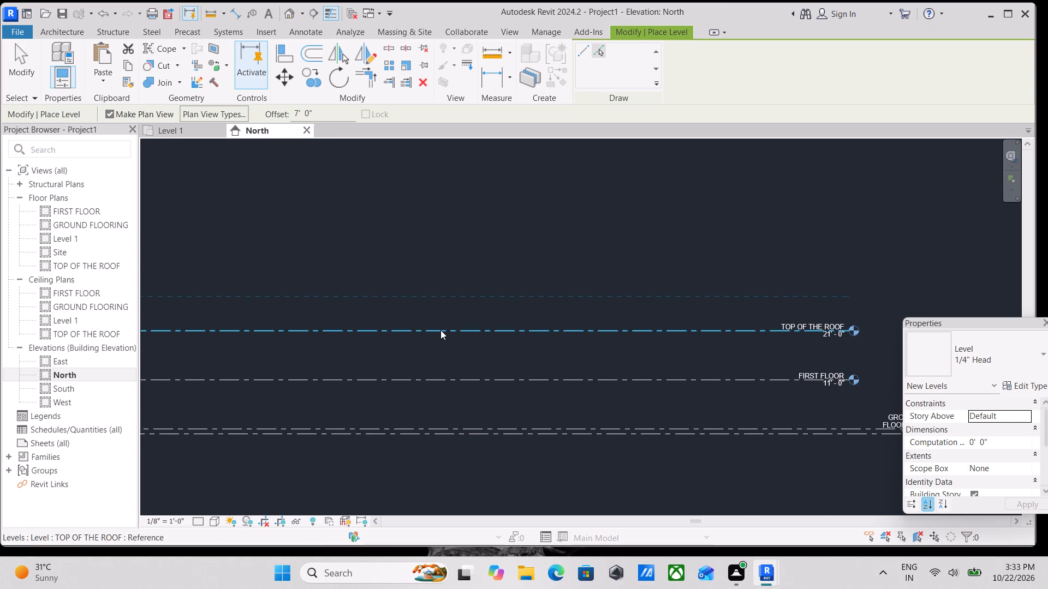
left_click(440, 330)
middle_click_drag(761, 227, 544, 217)
scroll(641, 267, "up", 3)
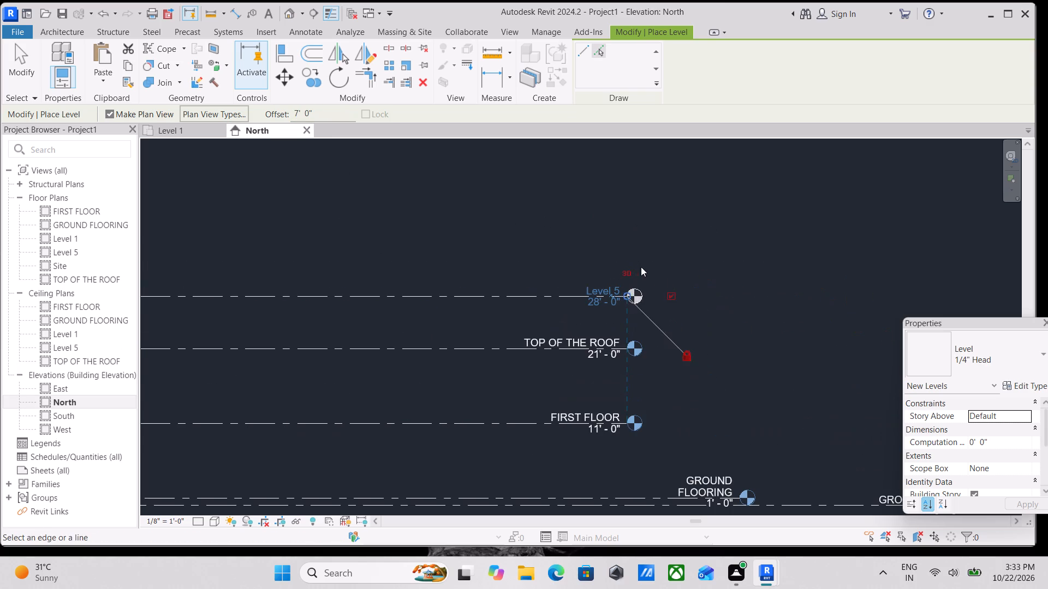
key("Escape")
key("Escape")
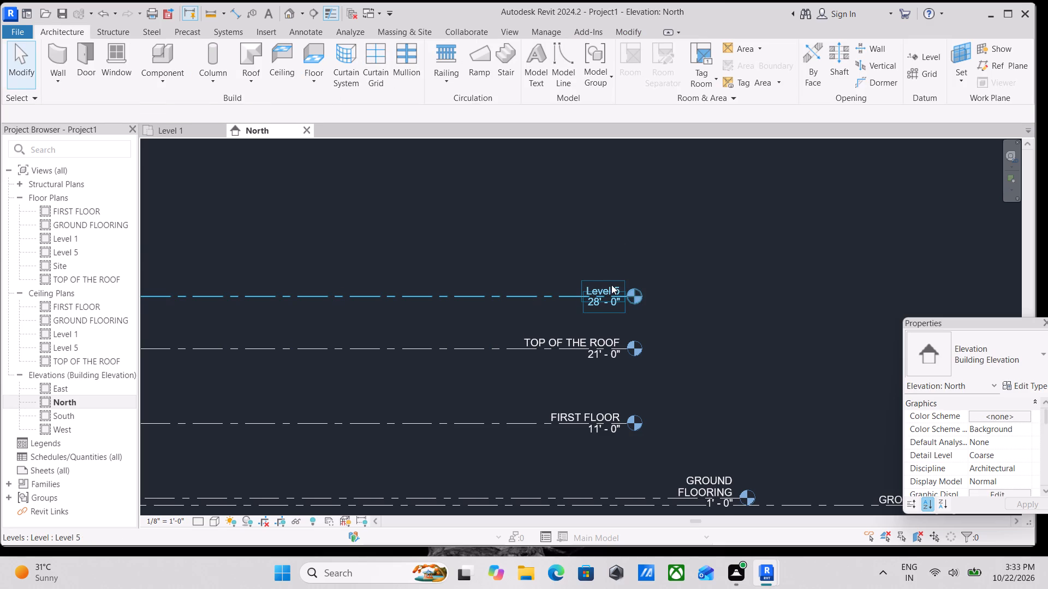
Rename Level 5 as HEAD ROOM and rename the corresponding views to match.
key("Escape")
double_click(606, 286)
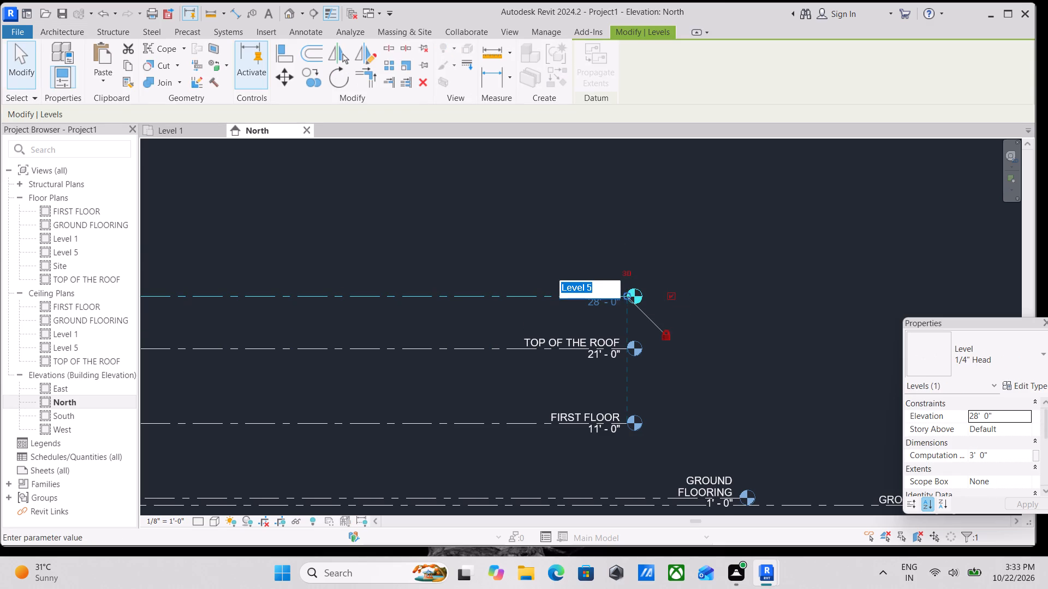
key("BackSpace")
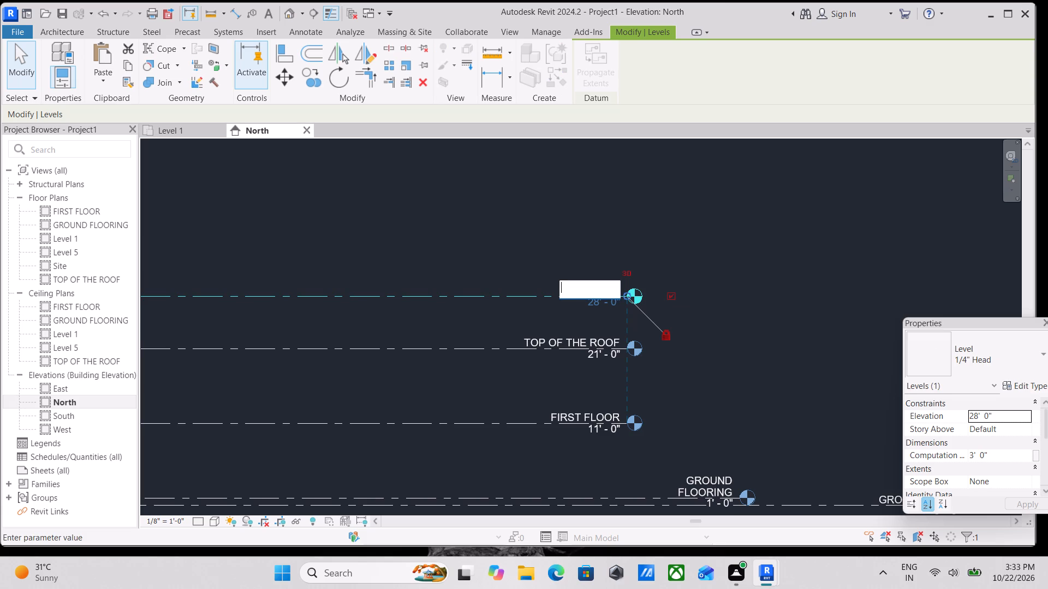
type("HEA")
type("D")
key("space")
type("ROOM")
key("Return")
left_click(572, 286)
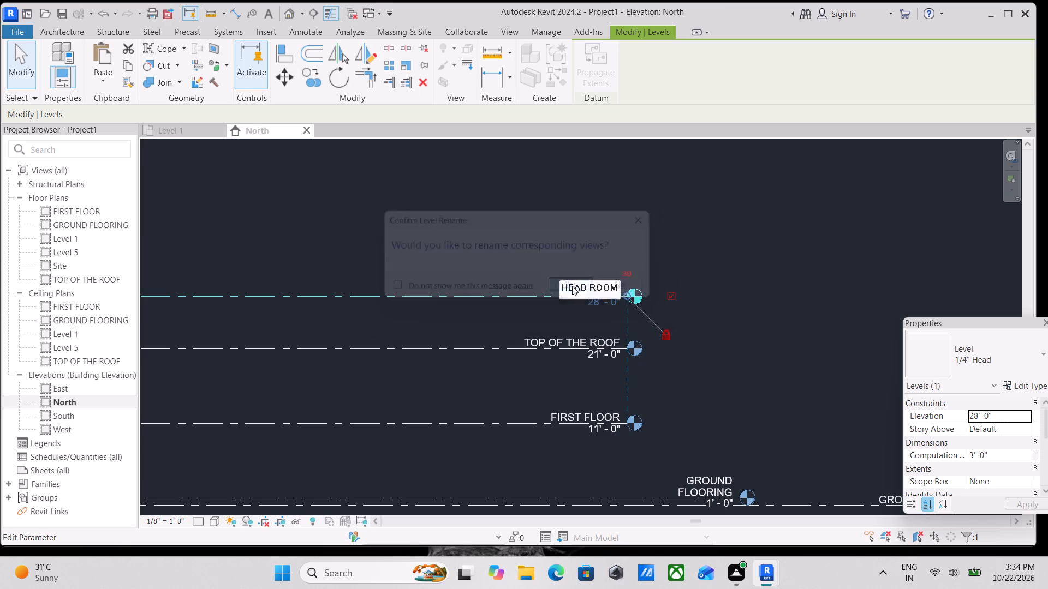
Look over the level lines and their named heads from end to end in the North elevation.
scroll(382, 404, "down", 2)
middle_click_drag(383, 404, 588, 326)
scroll(406, 383, "down", 1)
middle_click_drag(408, 383, 594, 416)
middle_click_drag(384, 412, 568, 404)
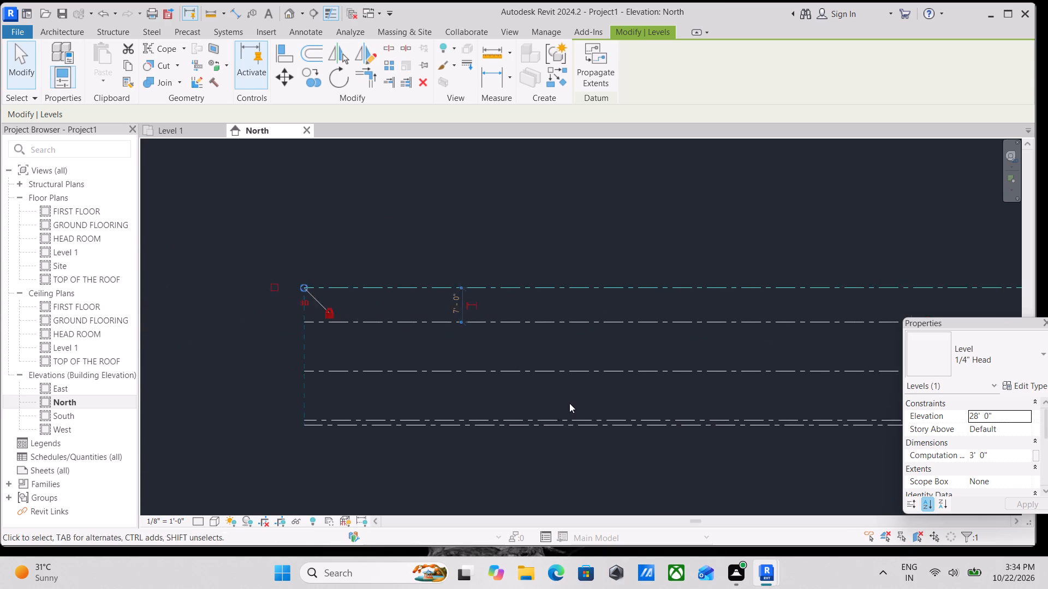
scroll(569, 403, "down", 1)
middle_click_drag(569, 403, 335, 400)
middle_click_drag(820, 464, 626, 455)
scroll(796, 387, "up", 2)
scroll(571, 412, "up", 2)
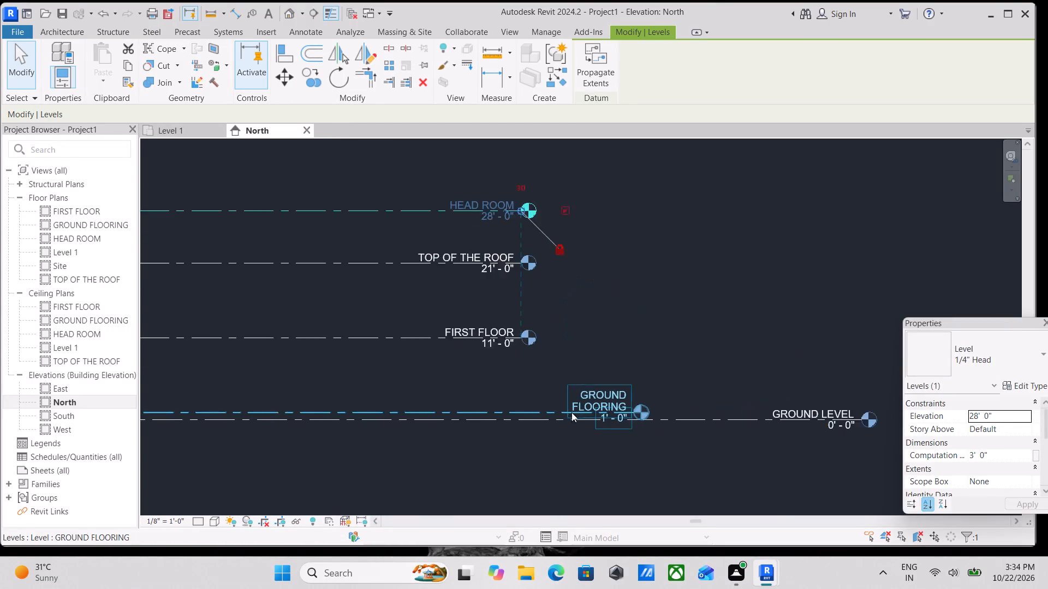
scroll(571, 412, "up", 1)
scroll(647, 425, "up", 2)
scroll(638, 403, "down", 1)
middle_click_drag(638, 403, 711, 383)
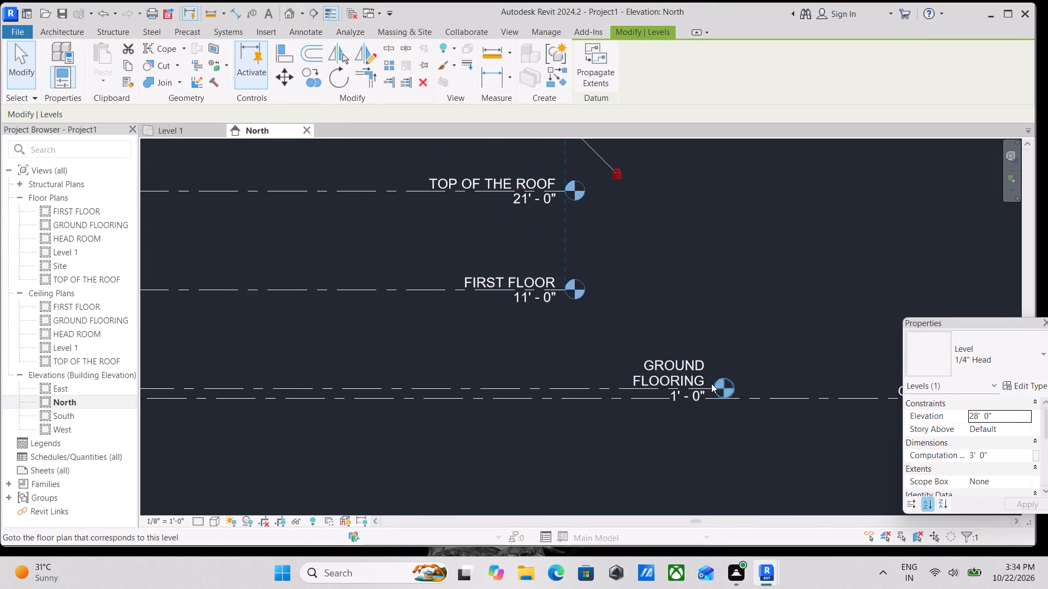
middle_click_drag(448, 388, 569, 378)
scroll(453, 386, "down", 1)
scroll(572, 377, "down", 1)
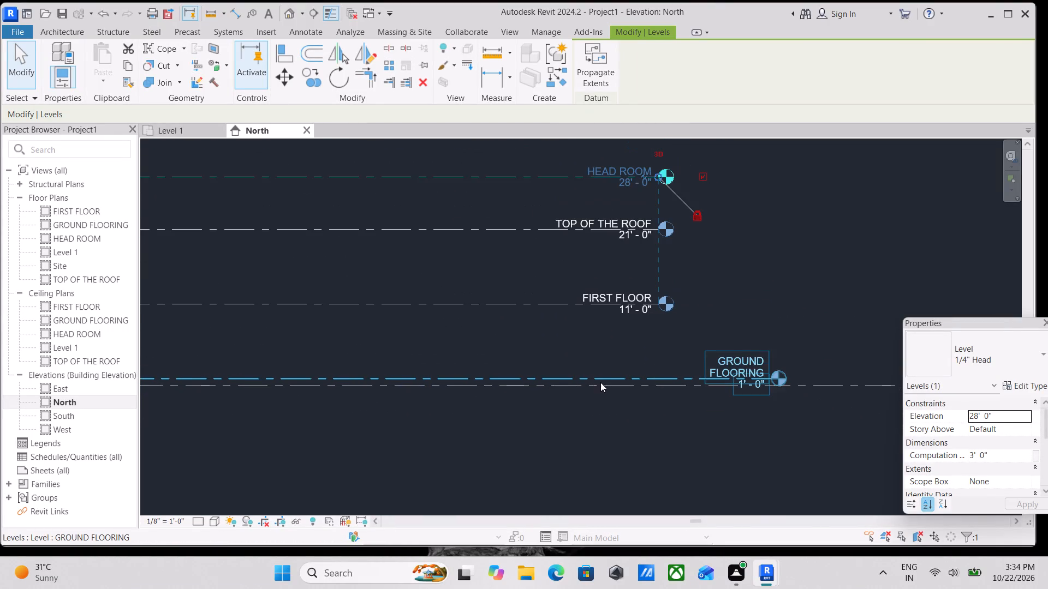
scroll(600, 382, "down", 1)
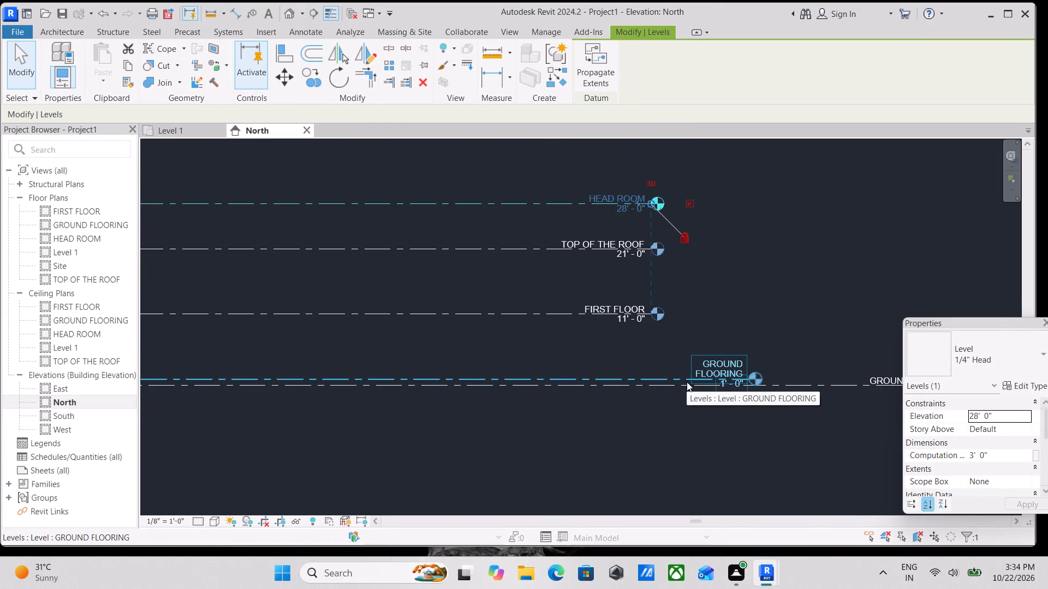
scroll(592, 426, "down", 1)
middle_click_drag(592, 426, 640, 426)
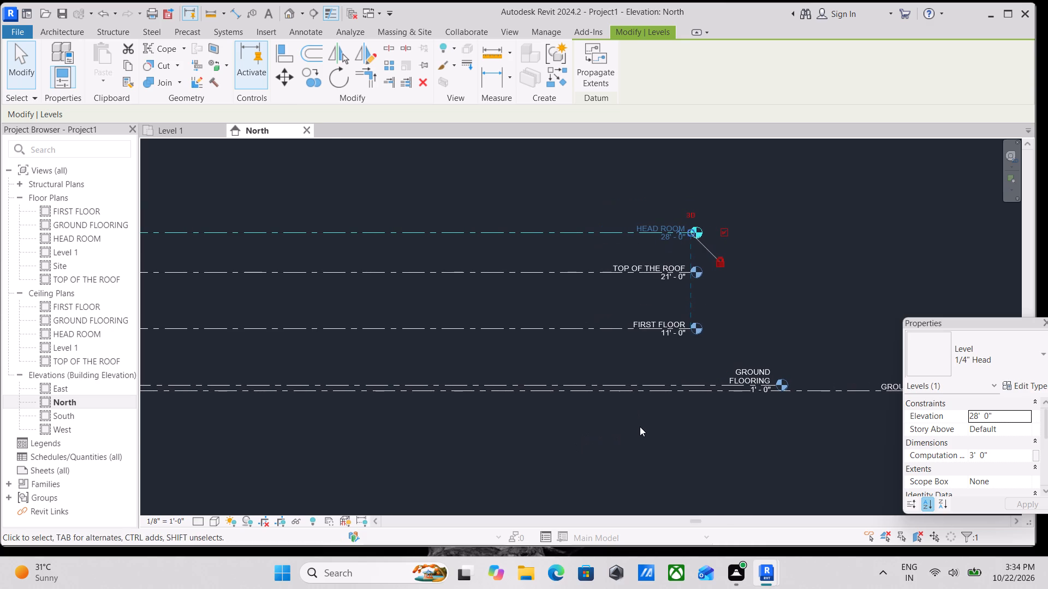
scroll(773, 366, "up", 5)
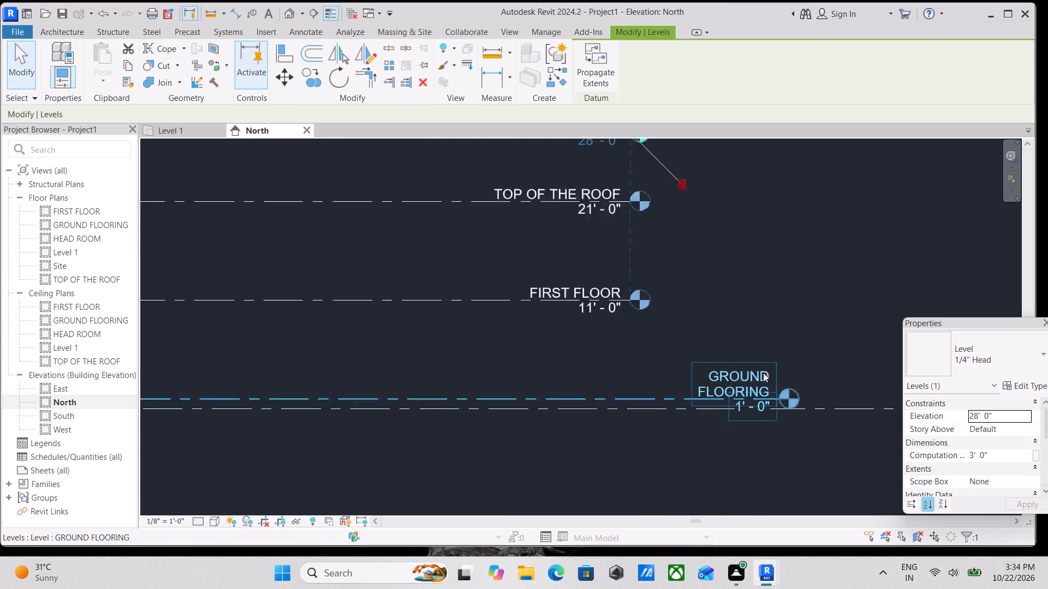
scroll(763, 372, "up", 1)
scroll(678, 399, "down", 3)
middle_click_drag(512, 388, 421, 388)
scroll(422, 388, "down", 1)
middle_click_drag(448, 387, 532, 388)
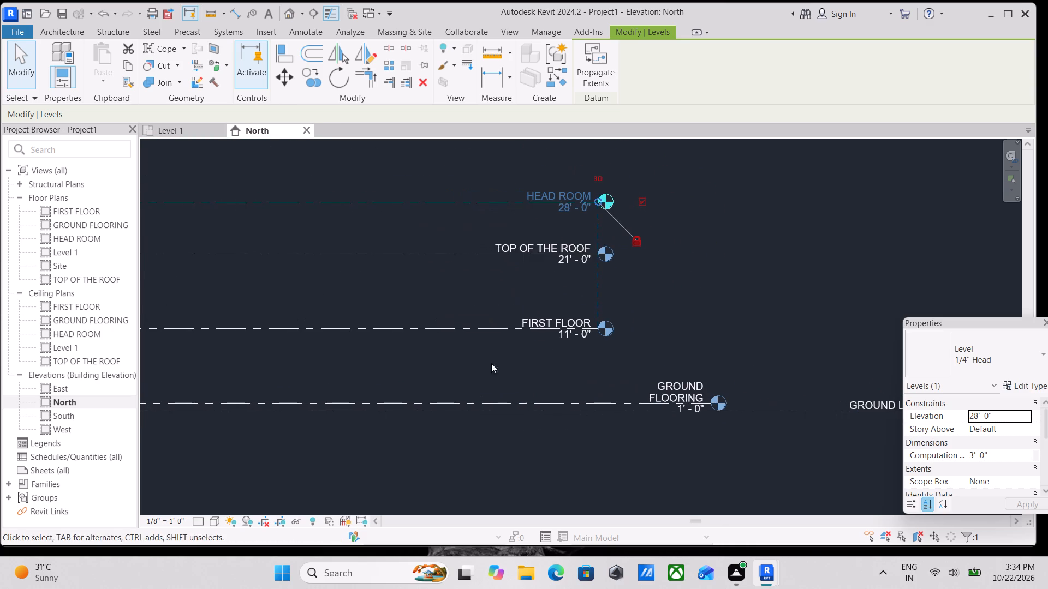
scroll(359, 399, "down", 2)
middle_click_drag(366, 395, 437, 372)
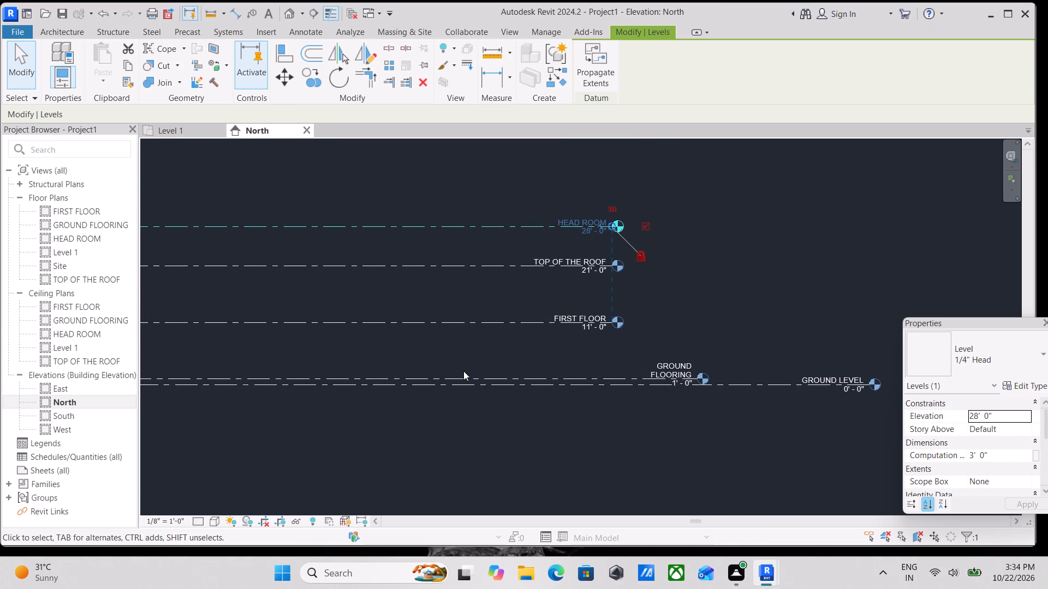
key("Escape")
scroll(500, 358, "down", 3)
middle_click_drag(425, 404, 477, 407)
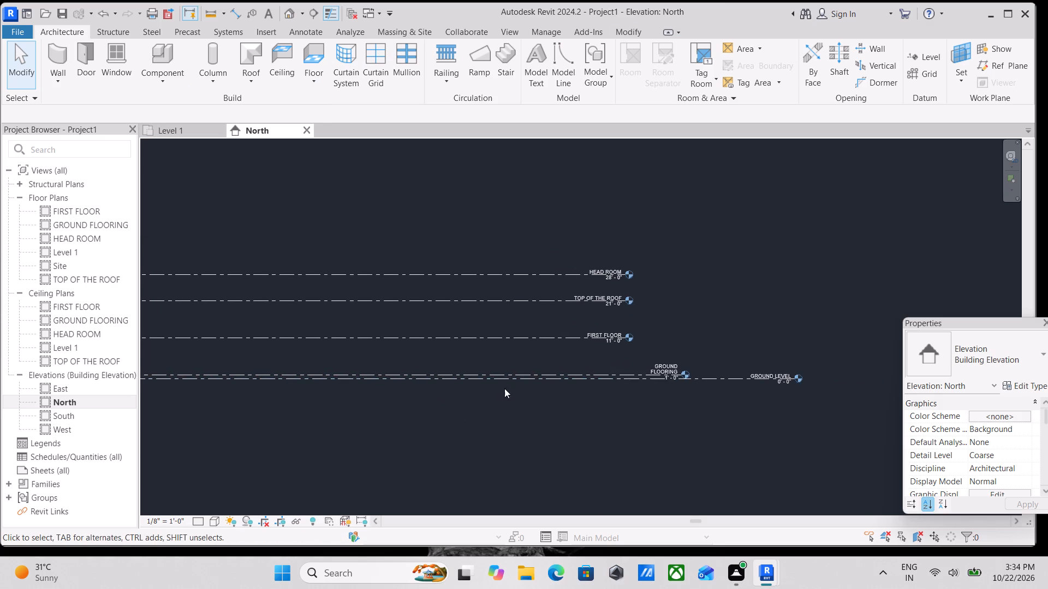
Shorten the GROUND FLOORING level name to GROUND FLOOR and rename the corresponding views to match.
scroll(512, 384, "up", 1)
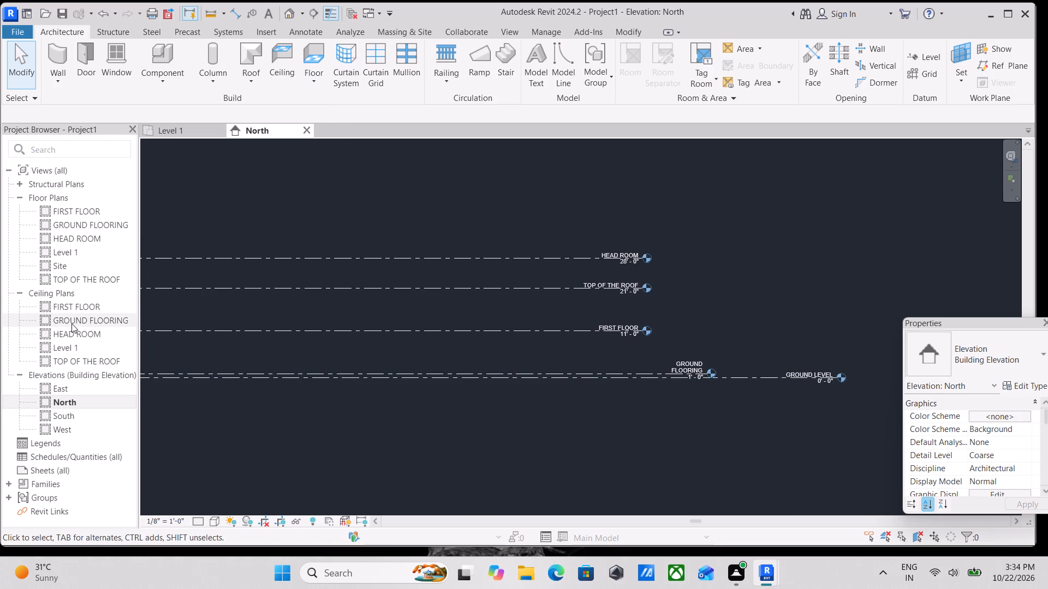
scroll(683, 367, "up", 1)
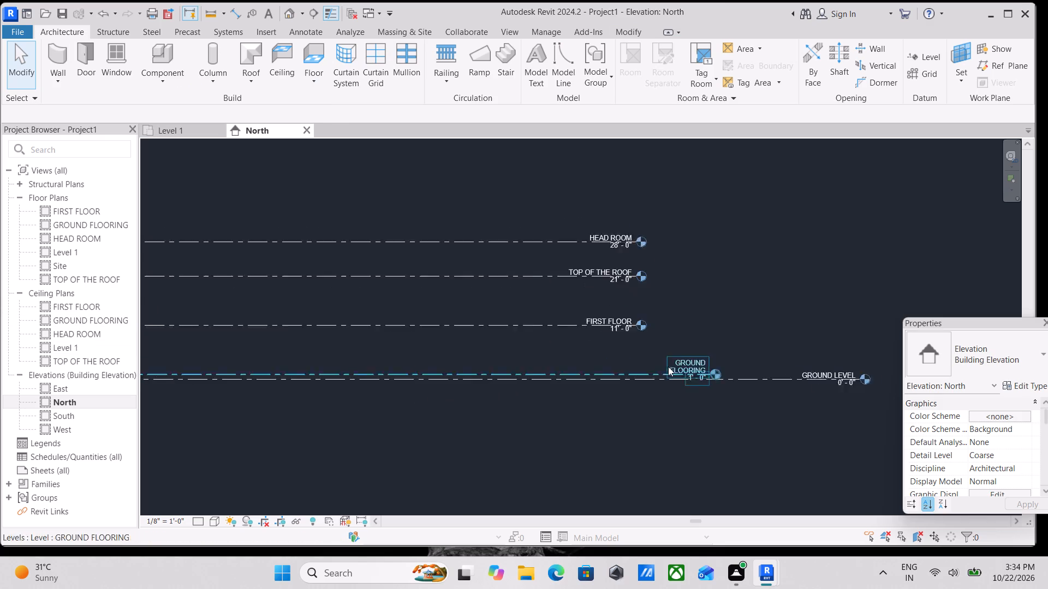
scroll(668, 366, "up", 4)
double_click(728, 366)
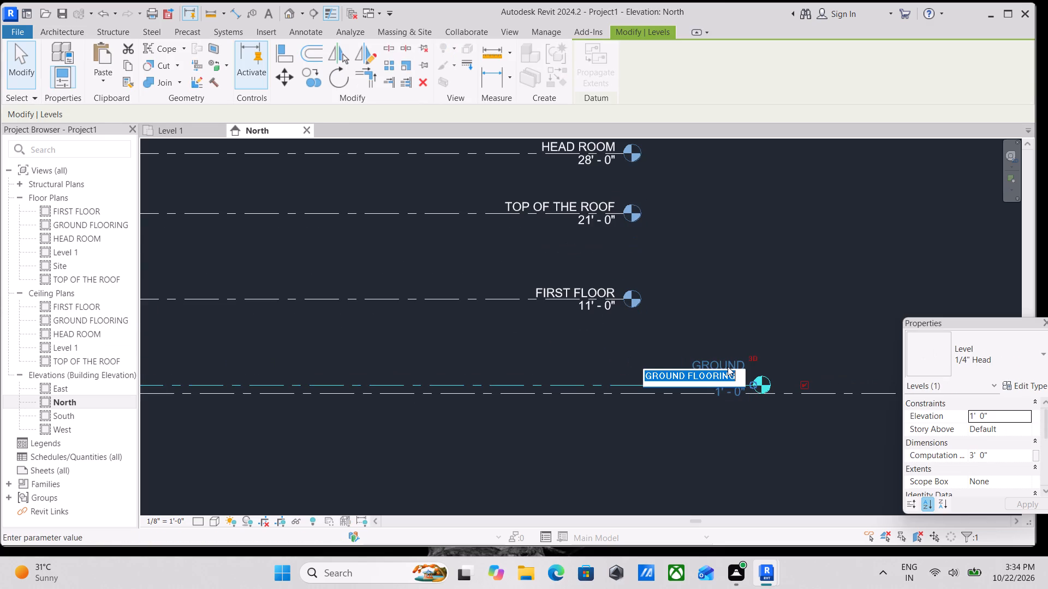
left_click(739, 376)
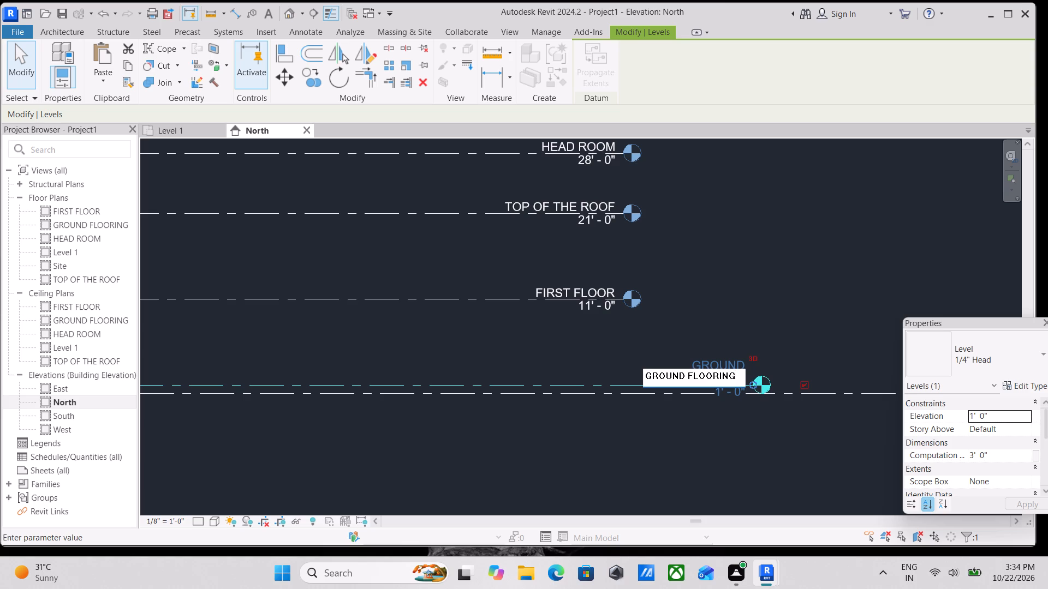
key("BackSpace")
key("BackSpace")
key("BackSpace")
key("Return")
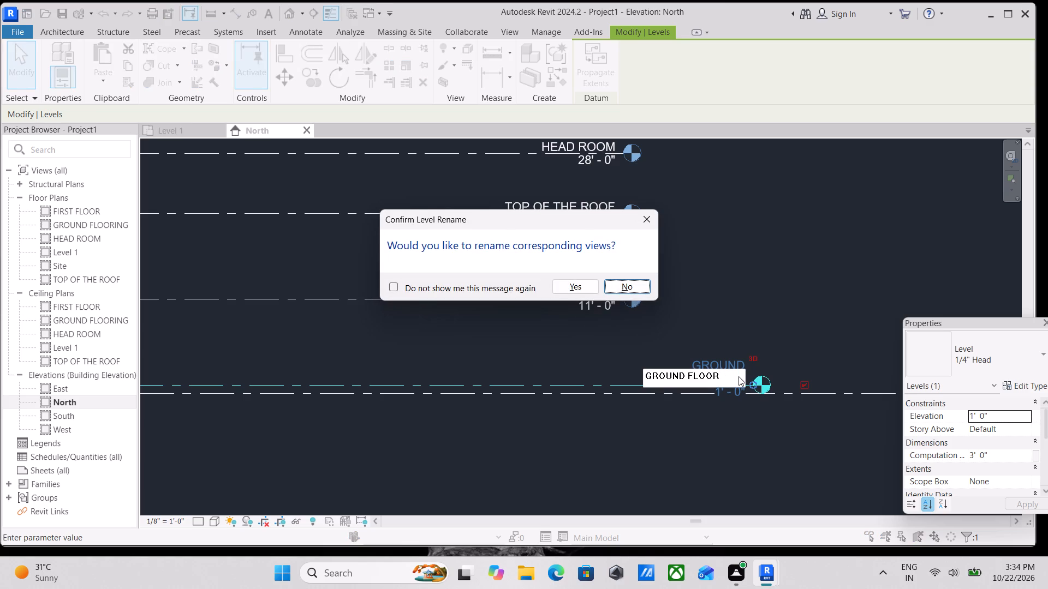
left_click(558, 290)
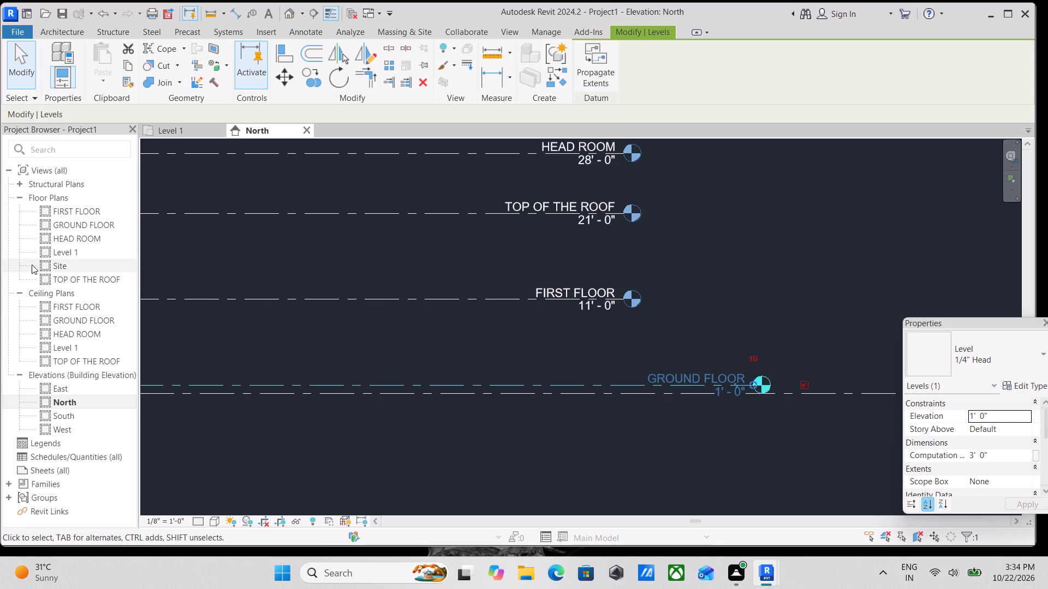
Open the GROUND FLOOR floor plan view.
double_click(67, 227)
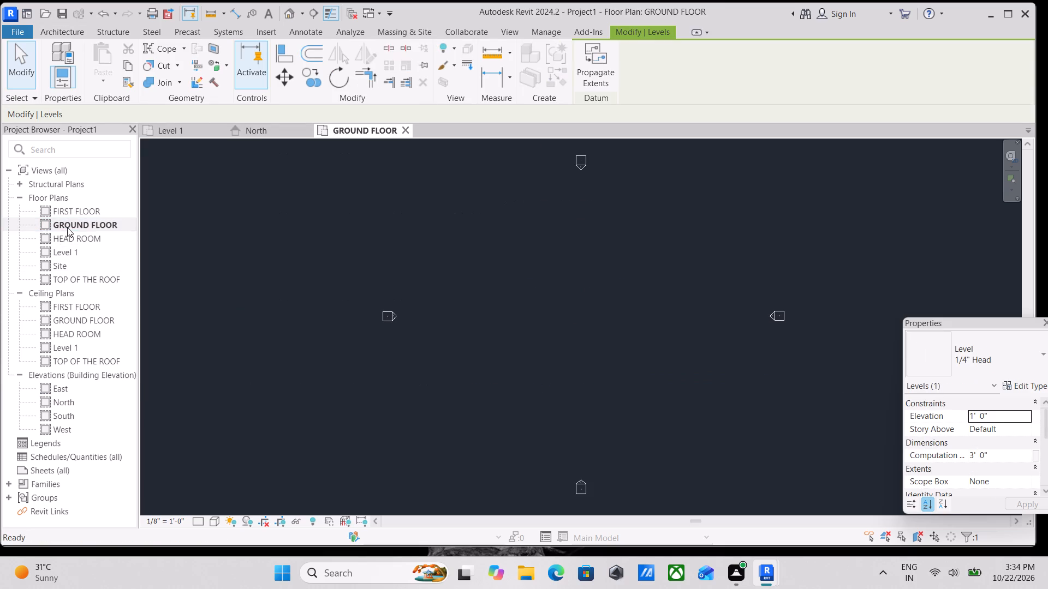
middle_click_drag(553, 338, 432, 401)
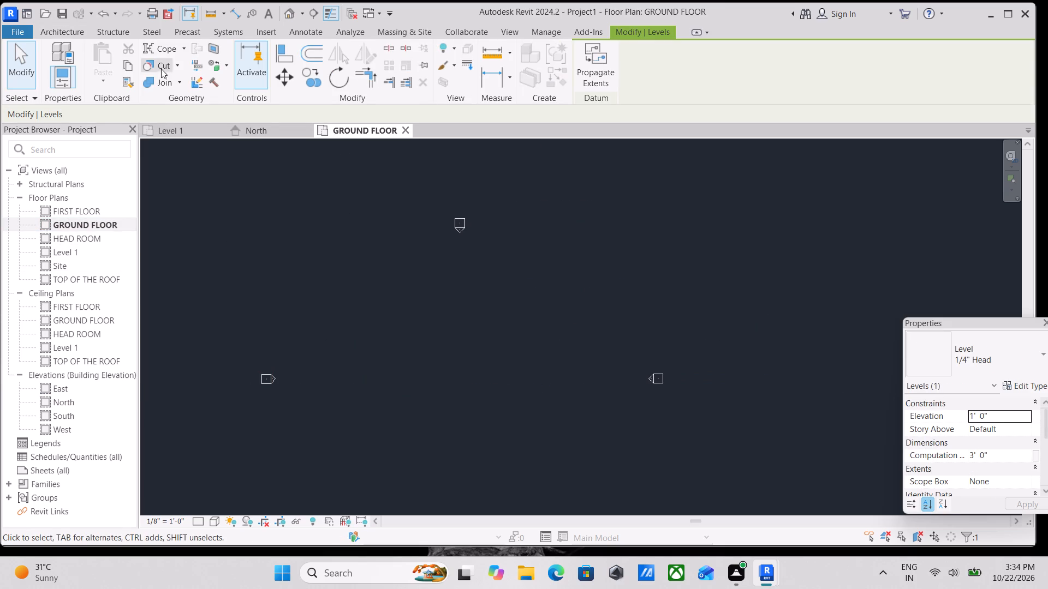
Link the CAD drawing AUTOCAD PROJECT 67.dwg from the Desktop, positioned Auto - Center to Center and placed at the GROUND FLOOR level.
left_click(271, 29)
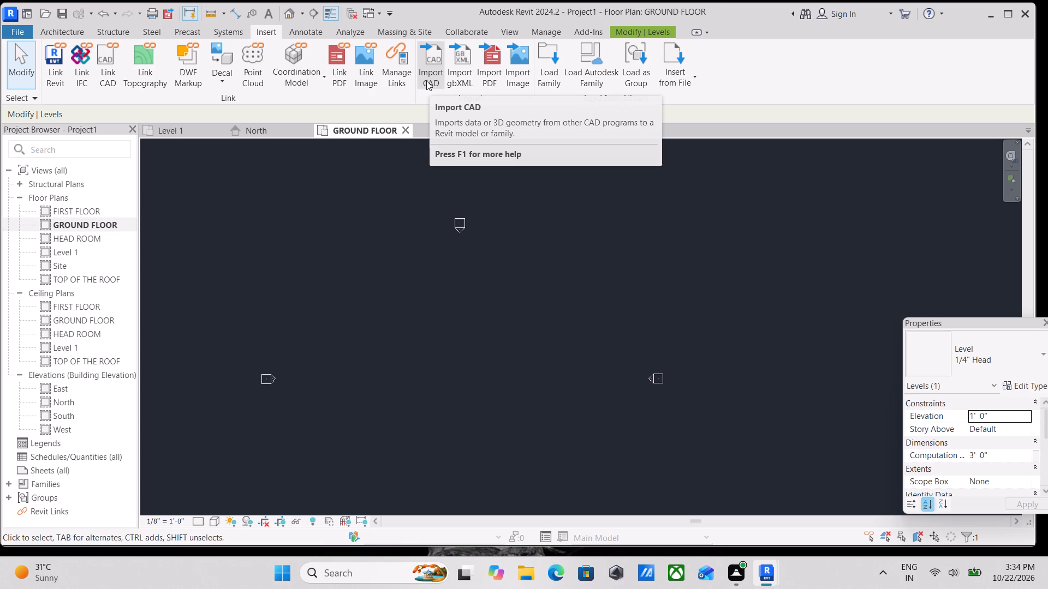
left_click(107, 70)
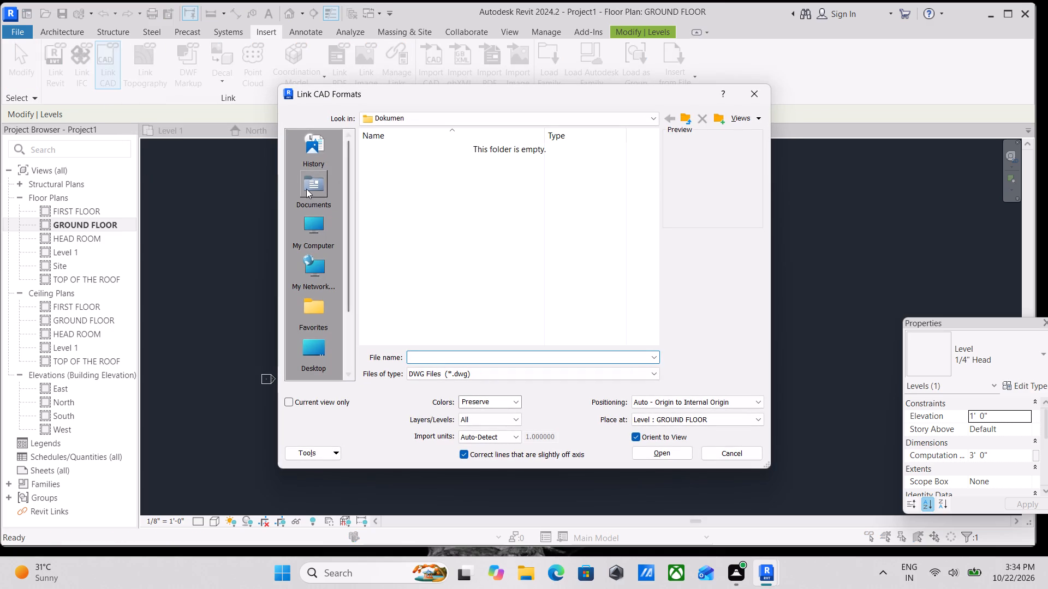
left_click(306, 189)
scroll(402, 289, "down", 3)
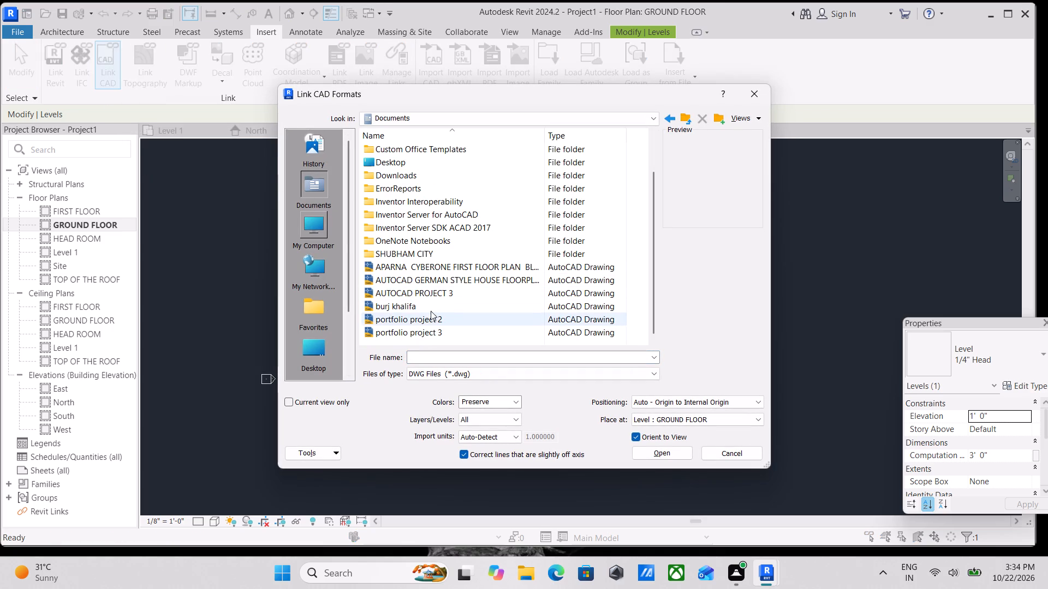
scroll(305, 272, "down", 1)
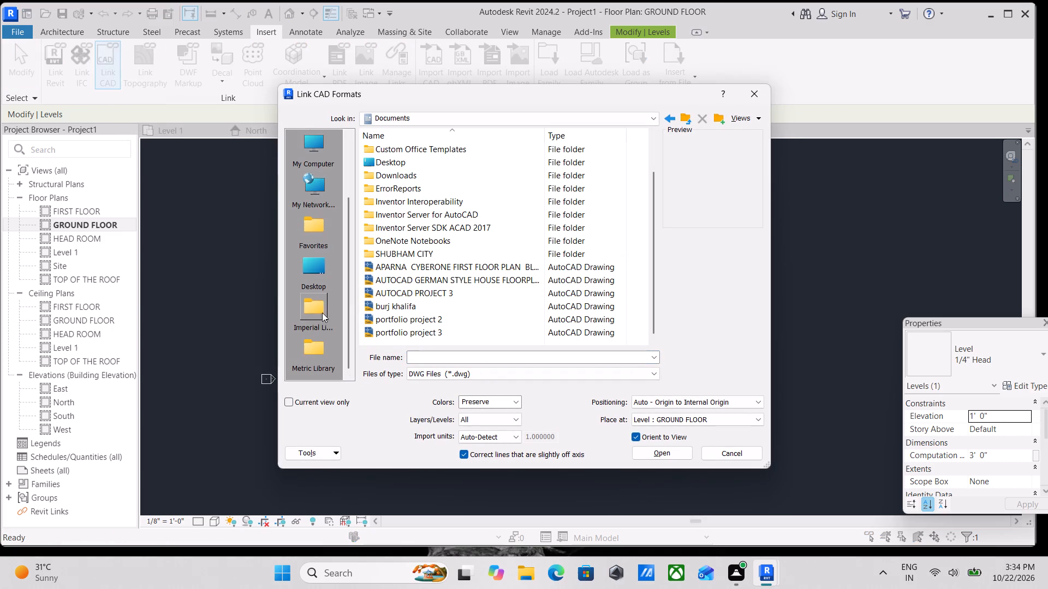
double_click(313, 271)
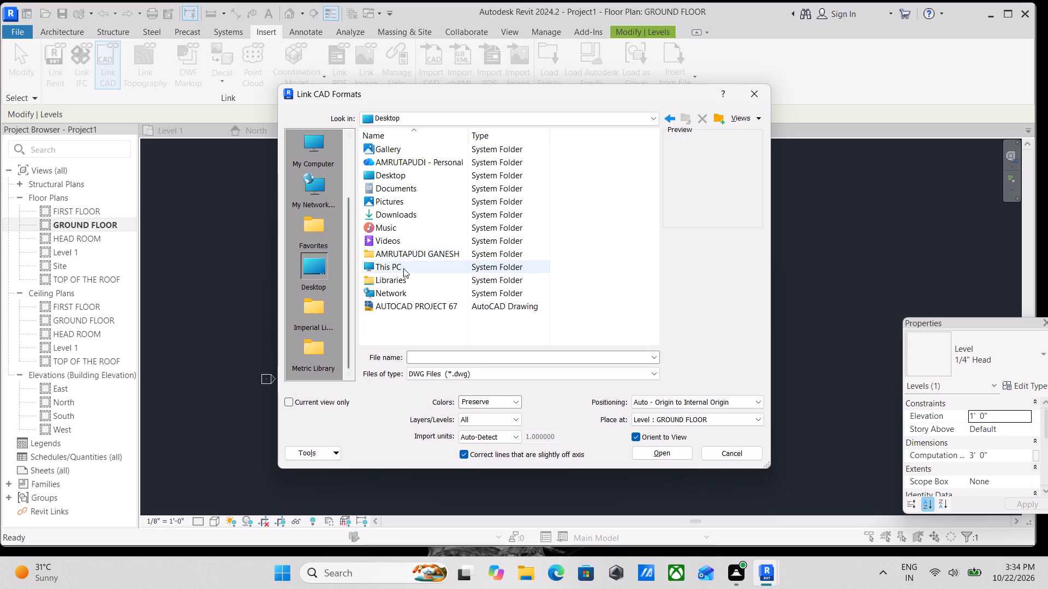
left_click(416, 309)
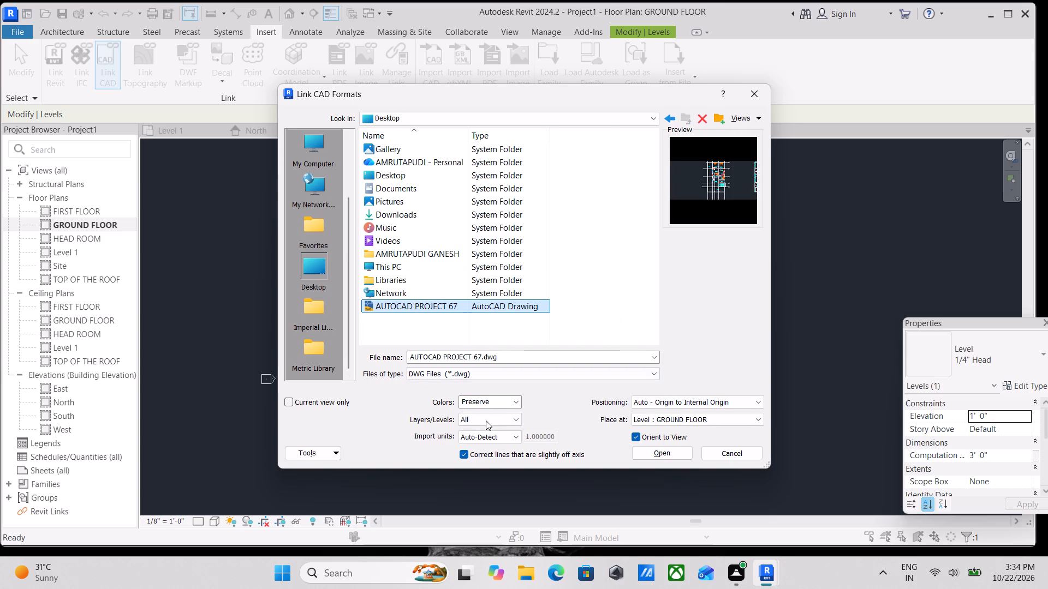
left_click(698, 397)
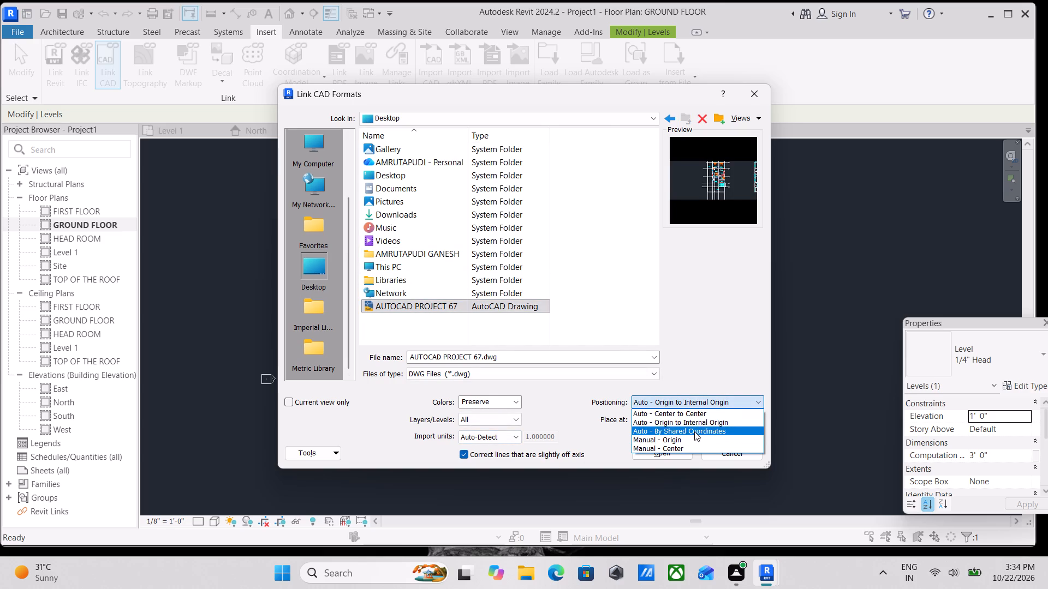
left_click(695, 414)
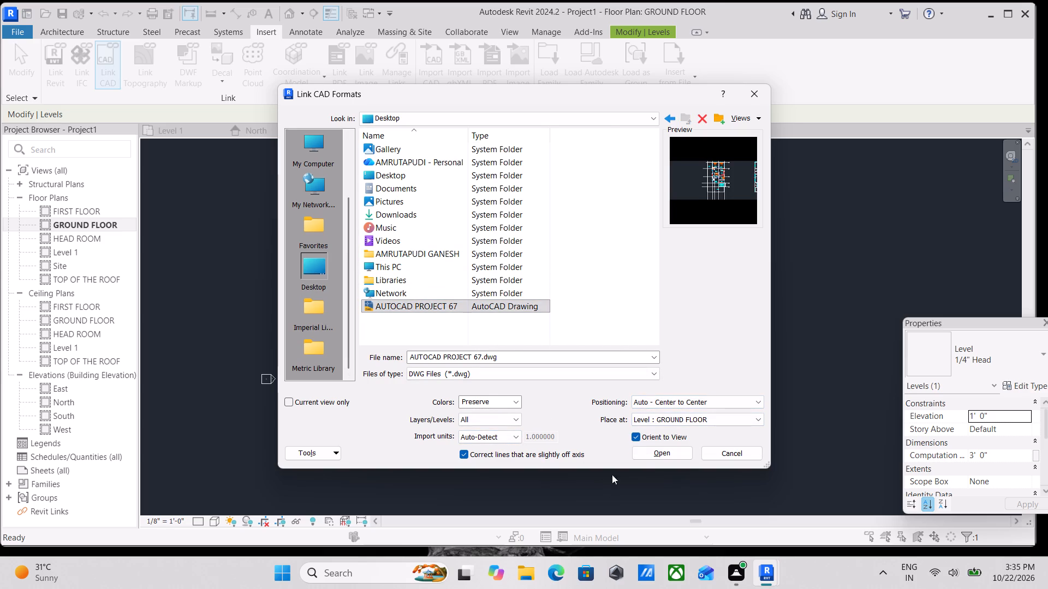
left_click(701, 422)
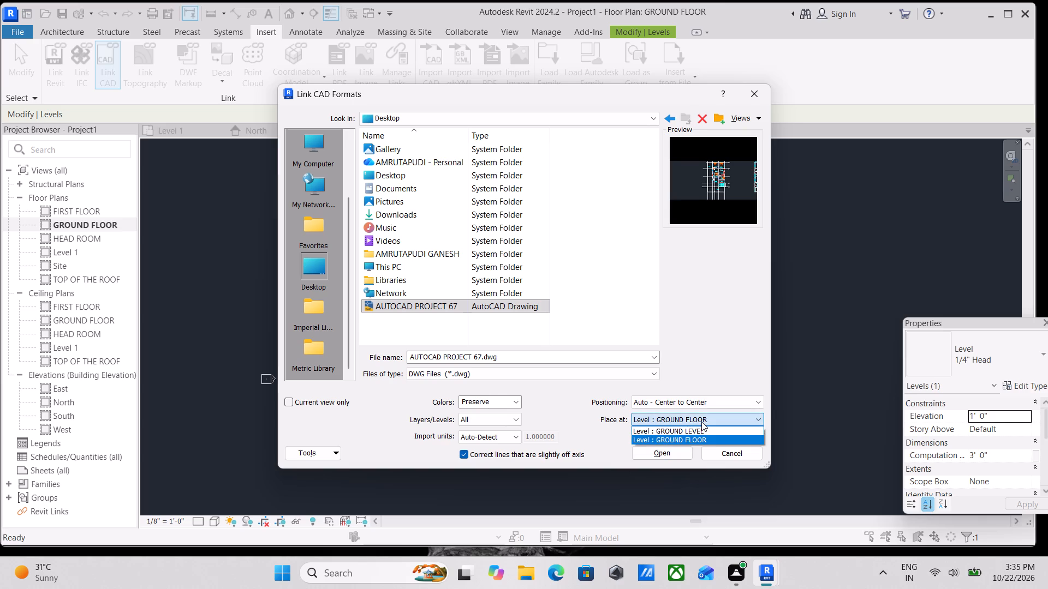
left_click(701, 422)
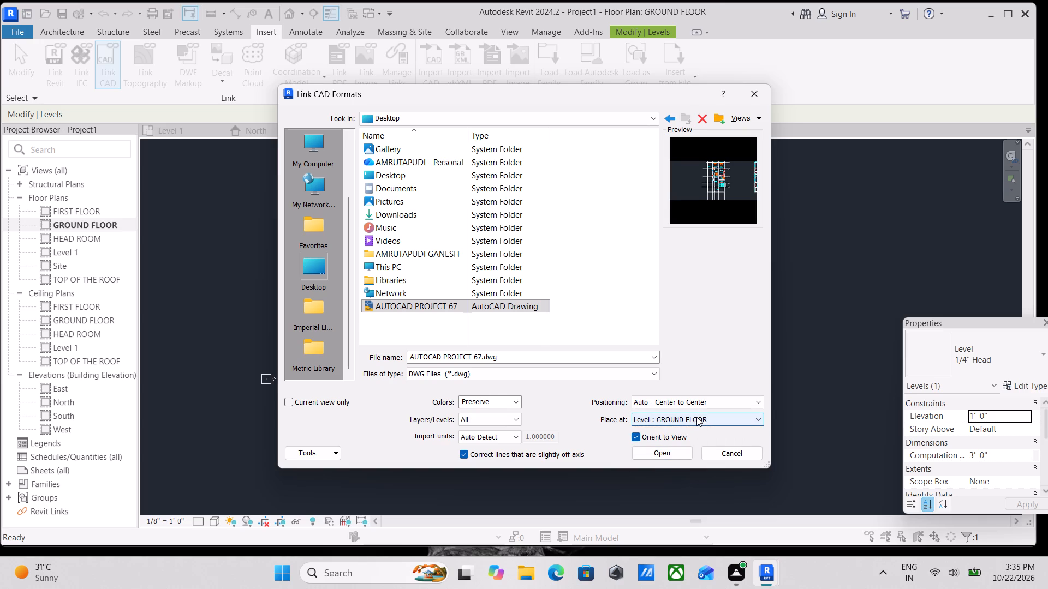
left_click(657, 453)
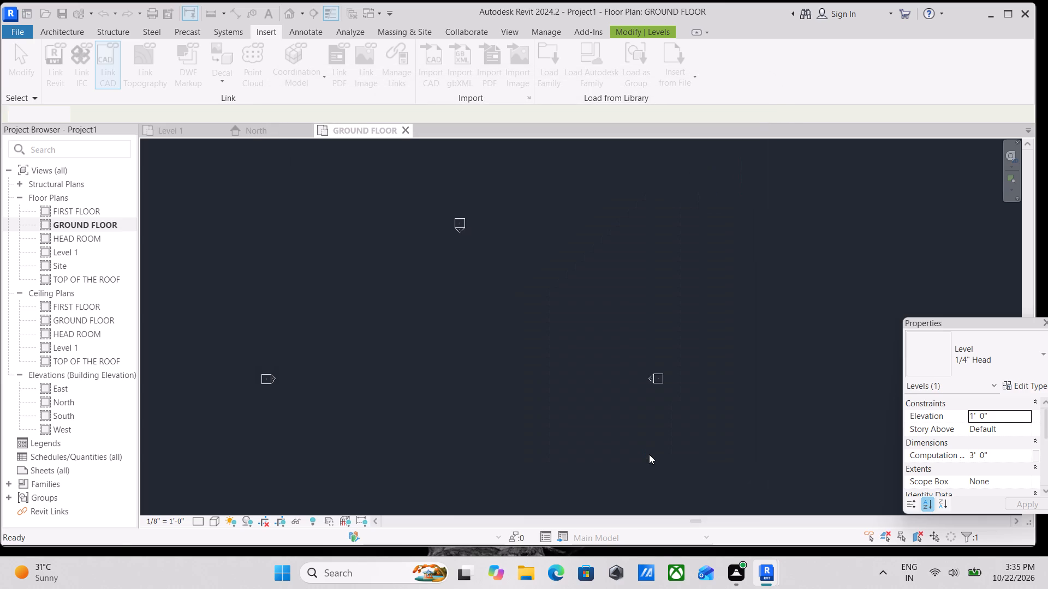
Look over the linked ground floor and first floor drawings in the GROUND FLOOR plan view.
scroll(382, 422, "up", 3)
middle_click_drag(450, 411, 550, 399)
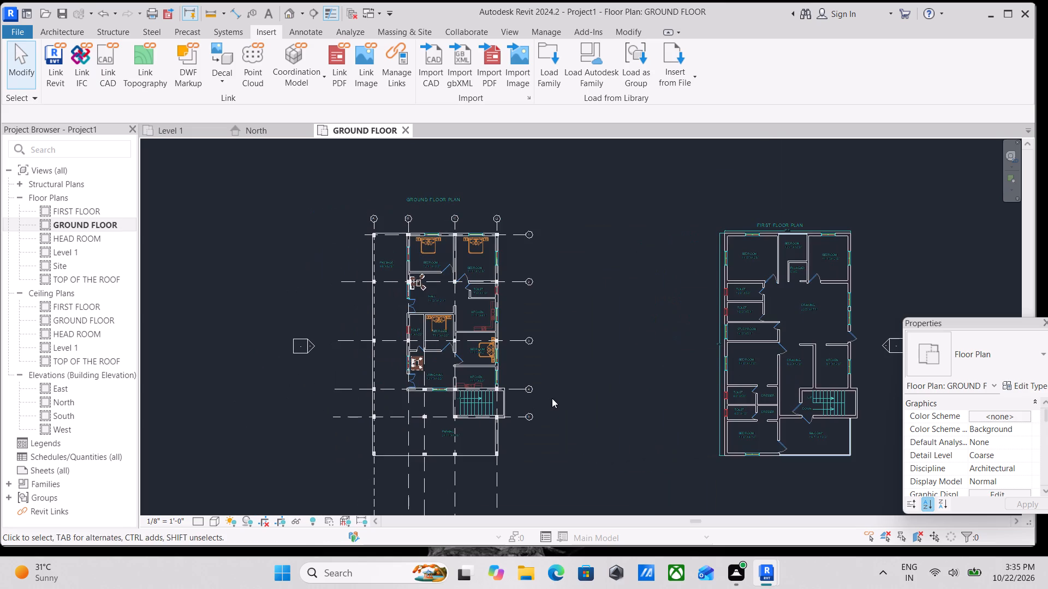
scroll(542, 401, "up", 2)
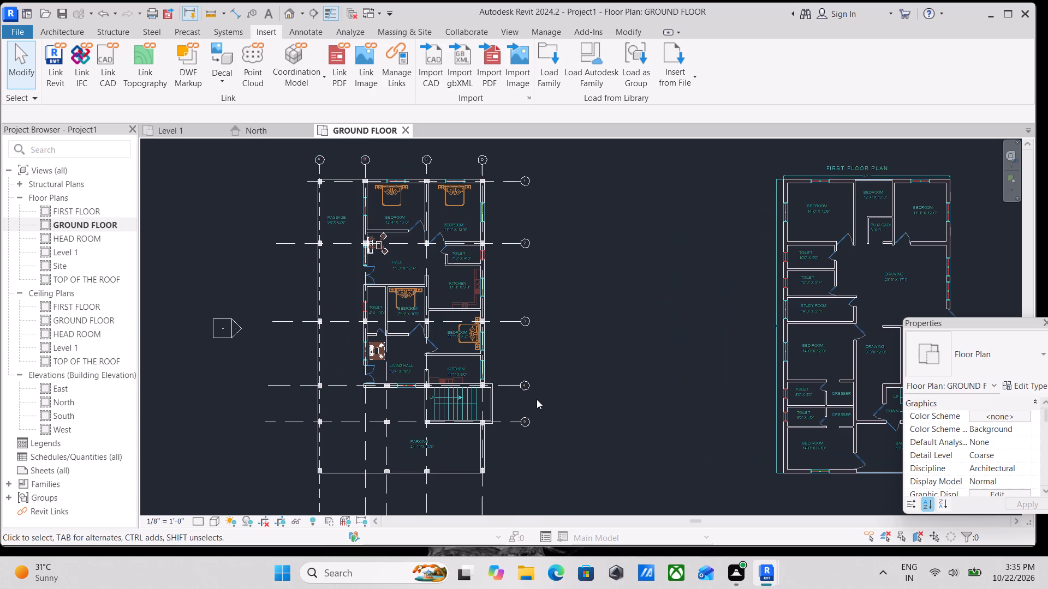
scroll(537, 399, "down", 3)
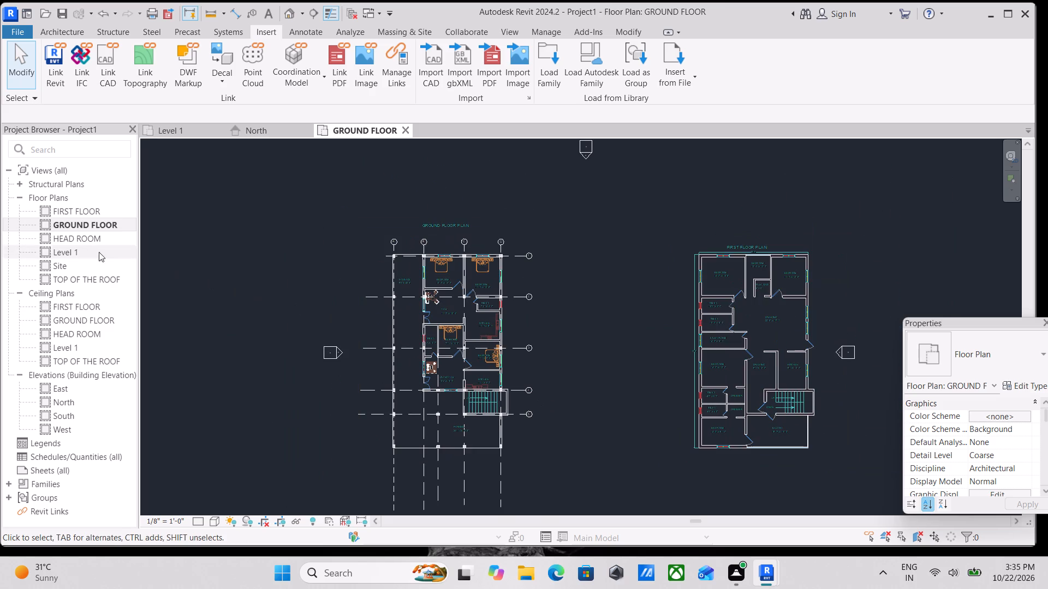
scroll(550, 325, "down", 1)
middle_click_drag(555, 322, 587, 314)
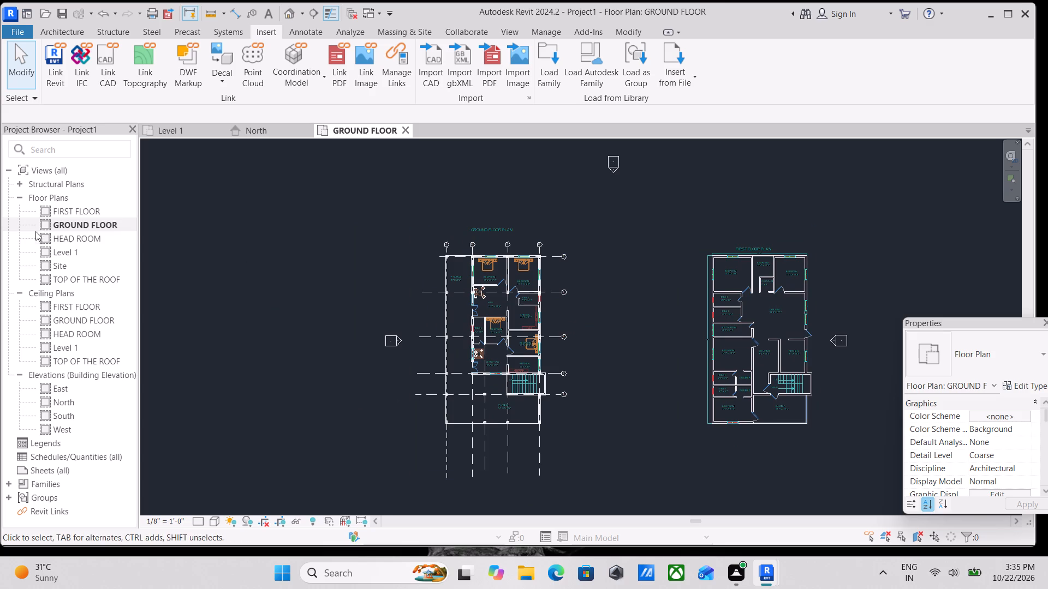
Open the East elevation and inspect the linked drawing's position along the GROUND FLOOR and GROUND LEVEL lines.
double_click(66, 384)
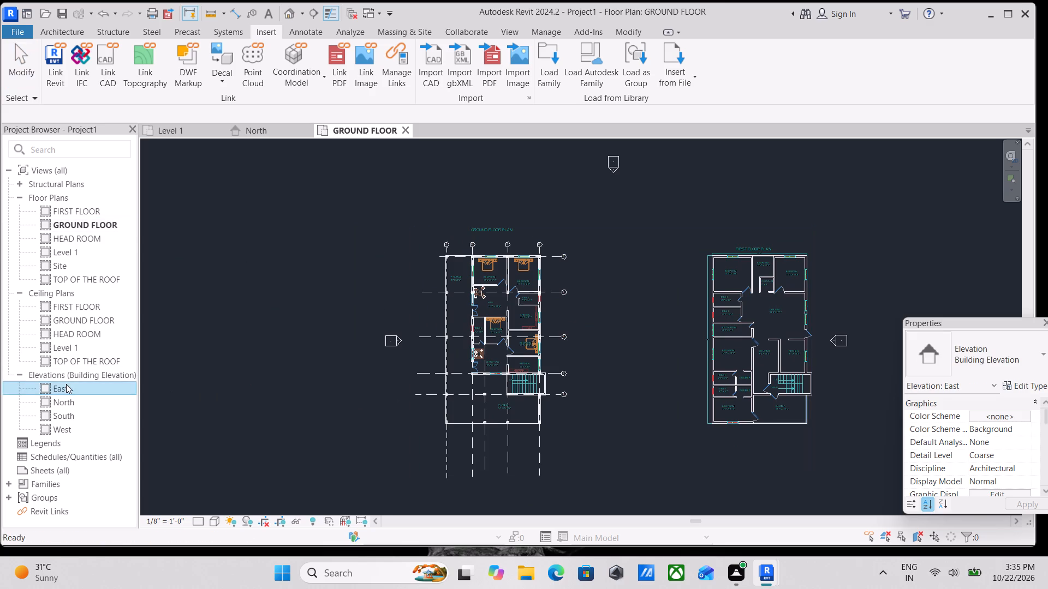
scroll(566, 374, "down", 1)
scroll(757, 404, "up", 2)
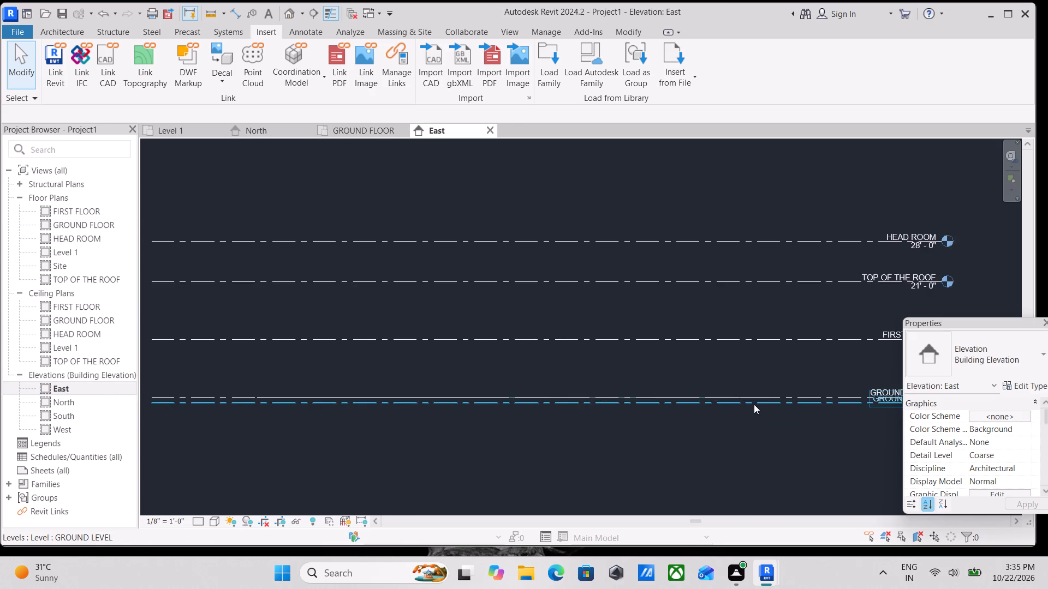
middle_click_drag(745, 403, 657, 401)
scroll(654, 400, "up", 2)
left_click(660, 394)
scroll(660, 394, "down", 2)
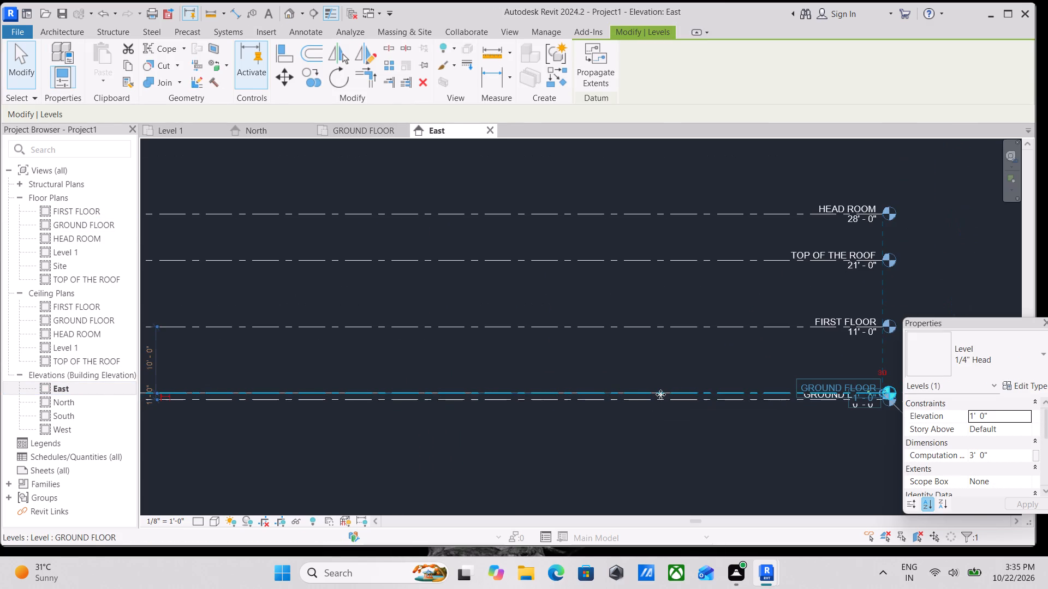
scroll(431, 393, "down", 1)
middle_click_drag(431, 393, 798, 388)
scroll(487, 394, "up", 2)
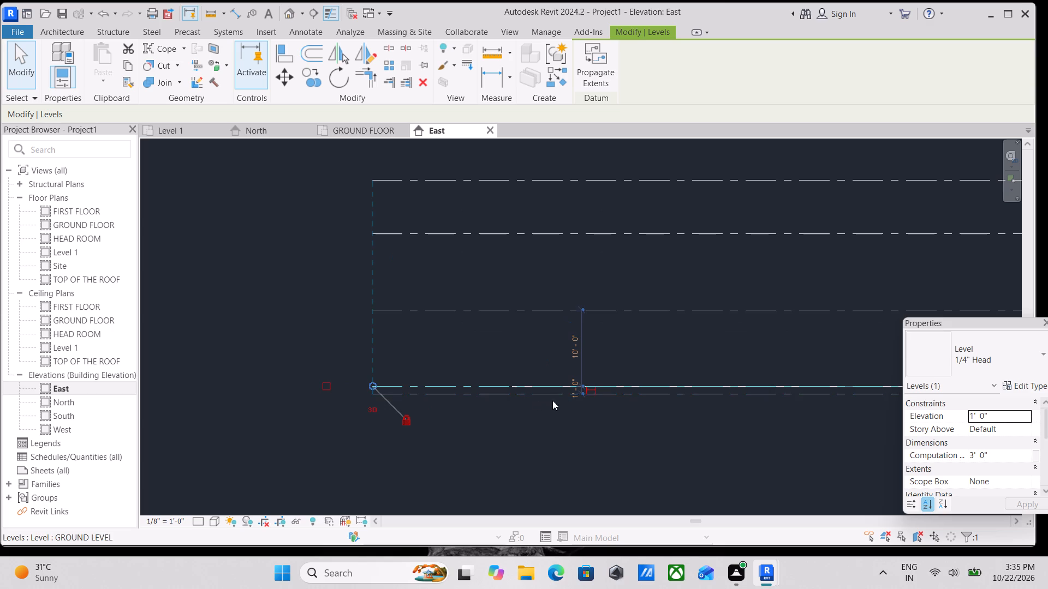
key("Escape")
scroll(626, 392, "up", 2)
left_click(633, 386)
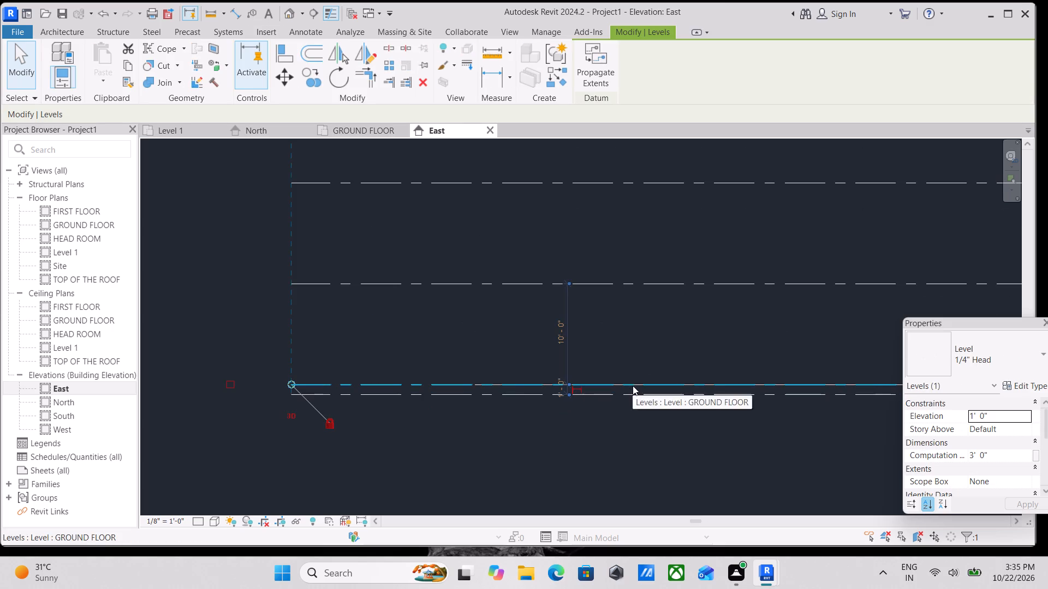
scroll(633, 386, "down", 4)
key("Escape")
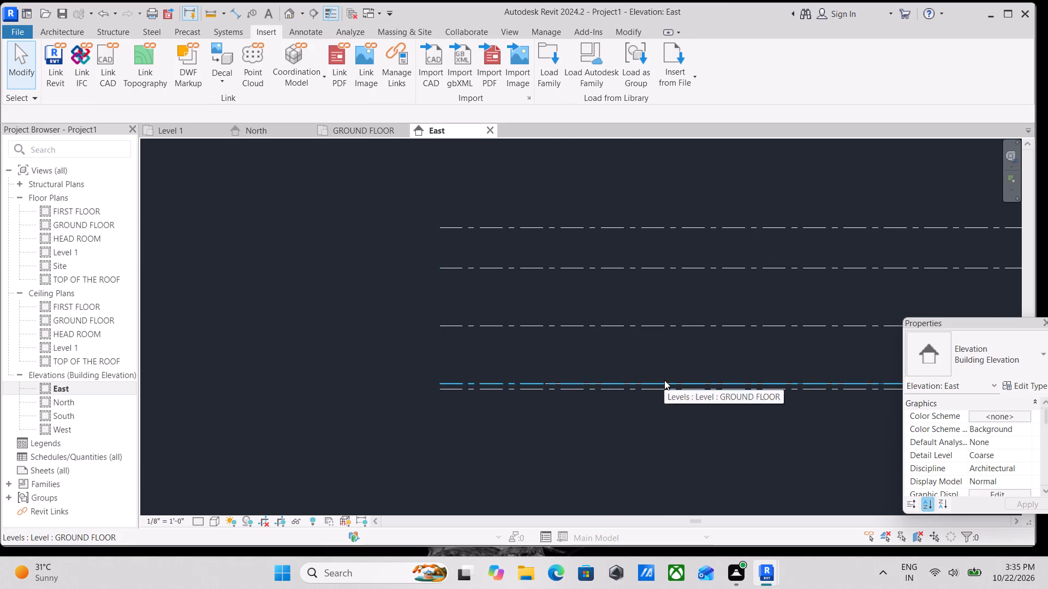
left_click(664, 380)
key("Escape")
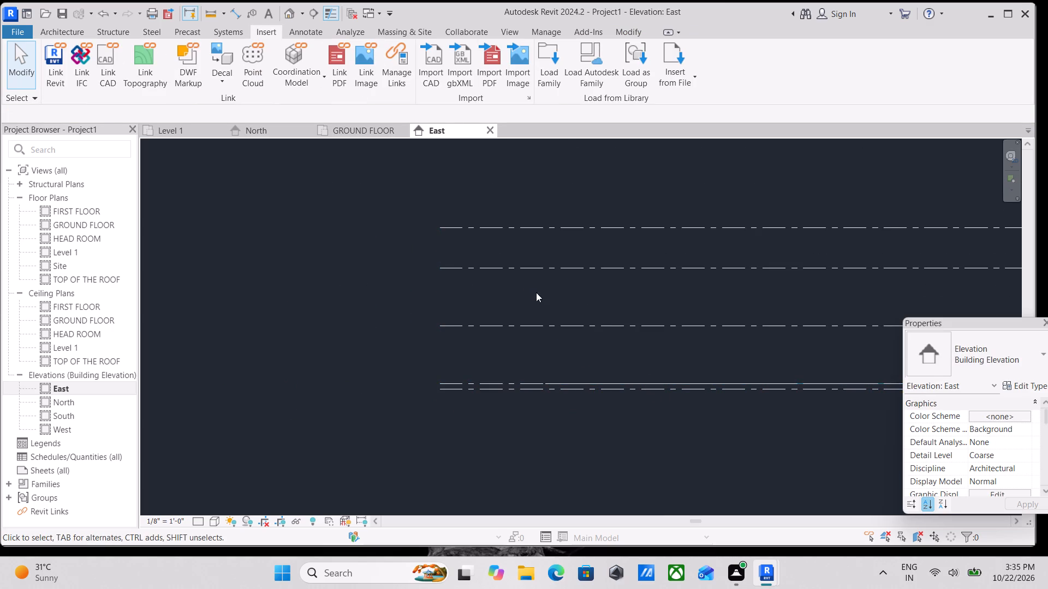
scroll(539, 297, "down", 2)
scroll(679, 354, "up", 5)
left_click(726, 358)
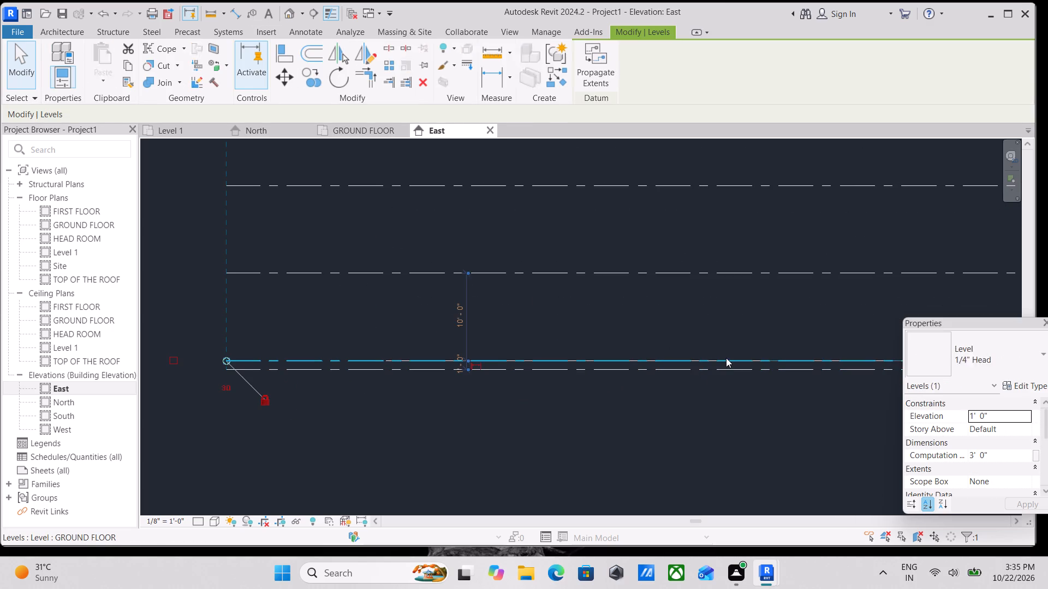
scroll(726, 358, "down", 2)
middle_click_drag(726, 358, 501, 357)
key("Escape")
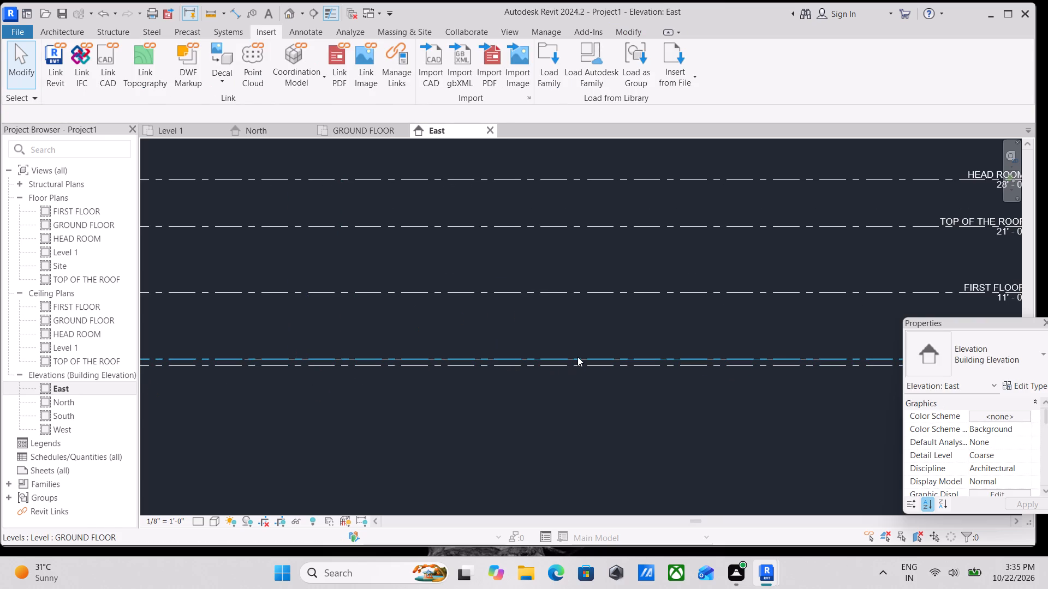
left_click(577, 357)
key("Escape")
left_click(577, 357)
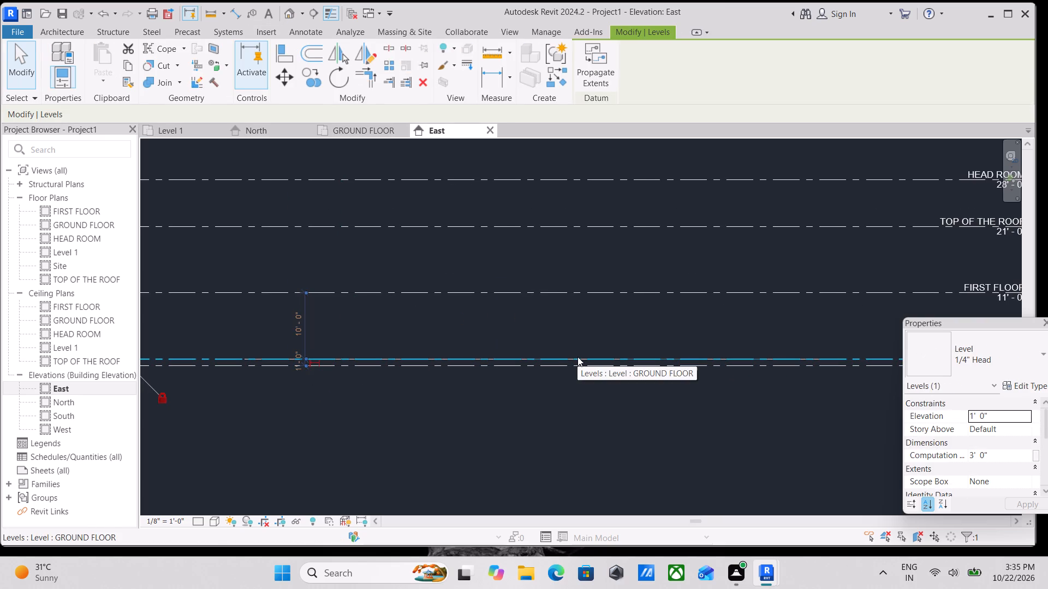
key("Escape")
left_click(577, 357)
scroll(531, 374, "up", 1)
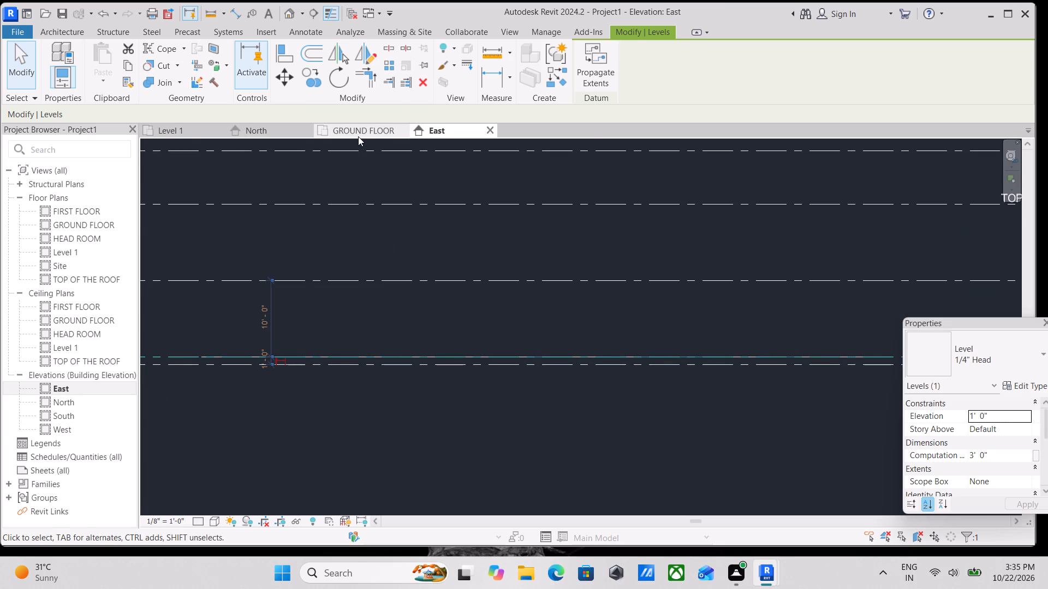
Return to the GROUND FLOOR plan view and pin the linked AUTOCAD PROJECT 67.dwg drawing in place.
left_click(346, 131)
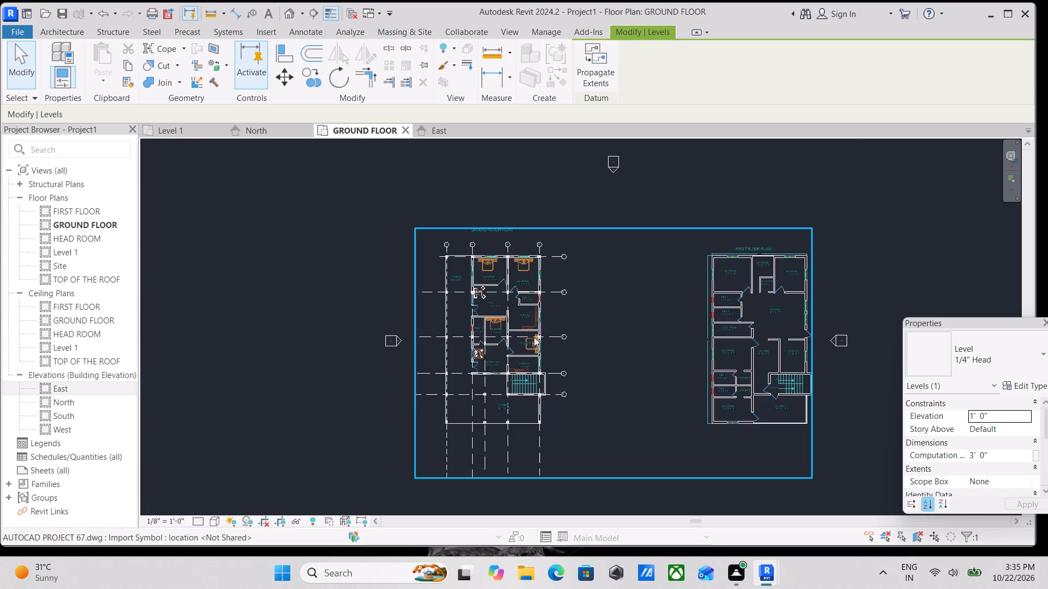
left_click(537, 335)
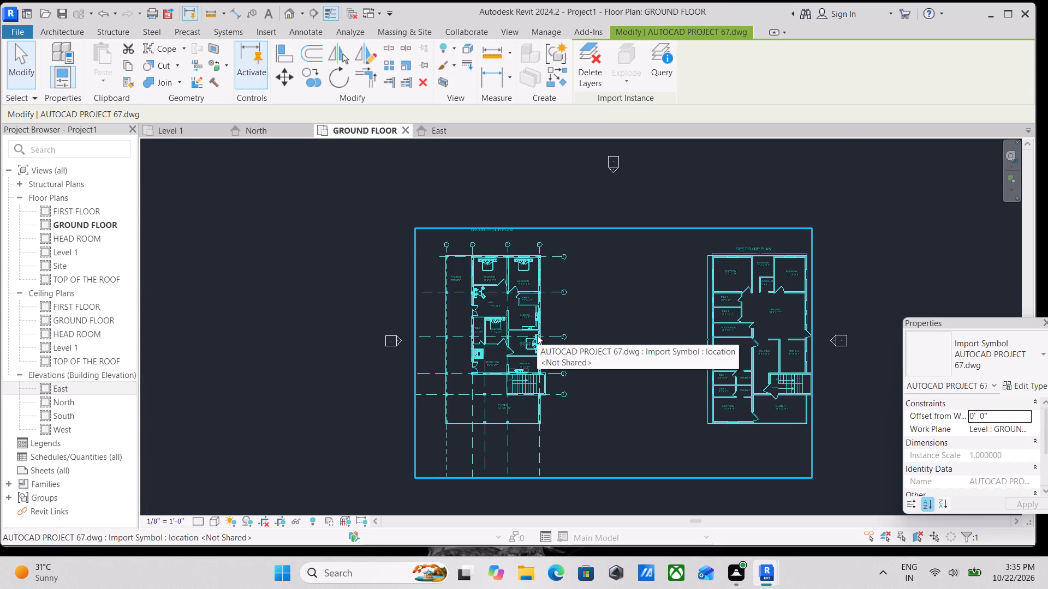
key("p")
key("n")
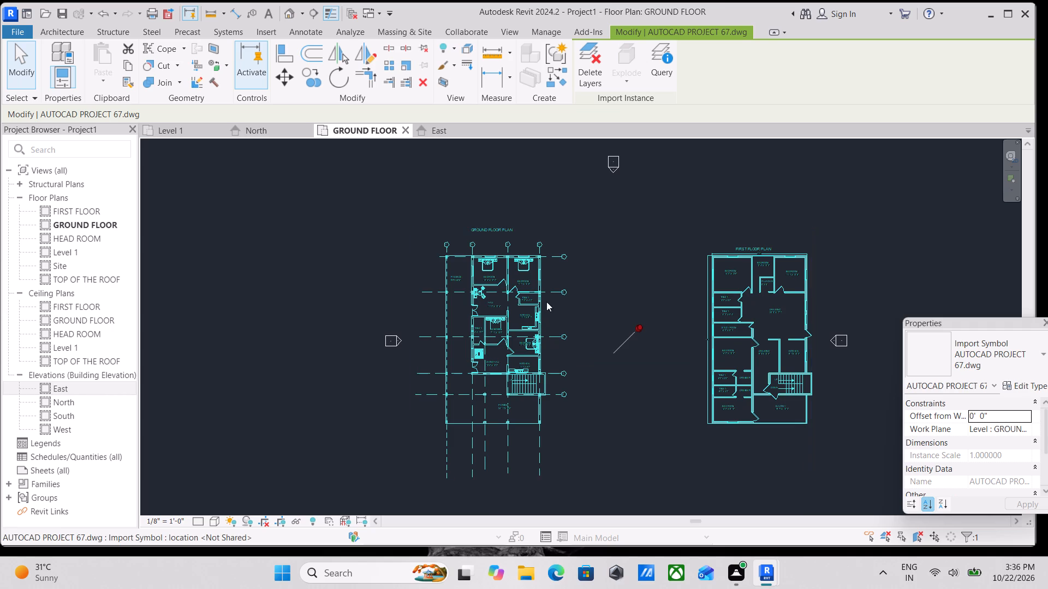
key("Escape")
Copy the linked AUTOCAD PROJECT 67.dwg drawing and paste it aligned to the GROUND LEVEL level.
left_click(444, 265)
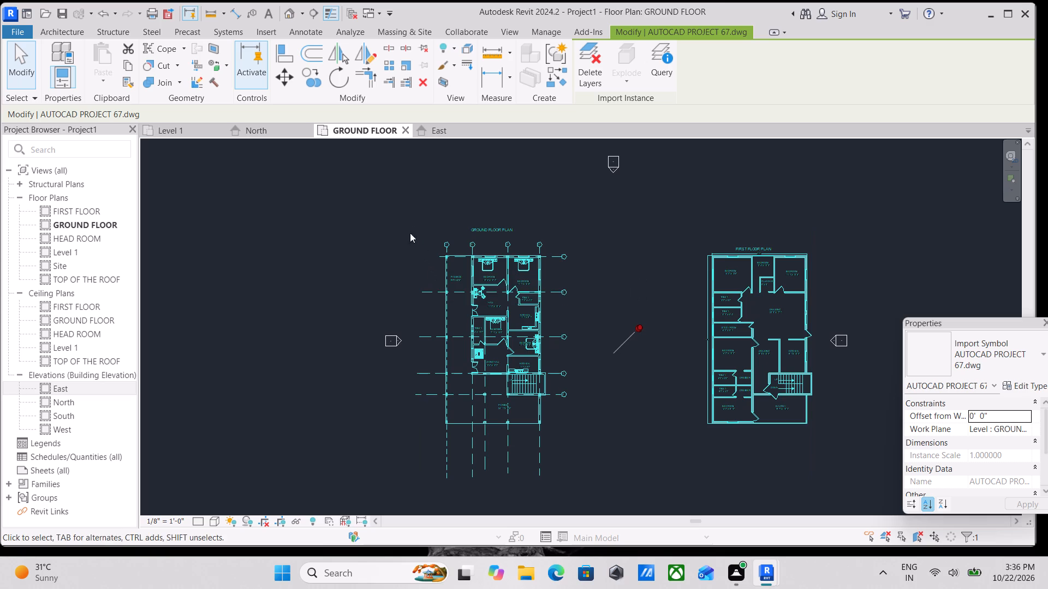
left_click(123, 64)
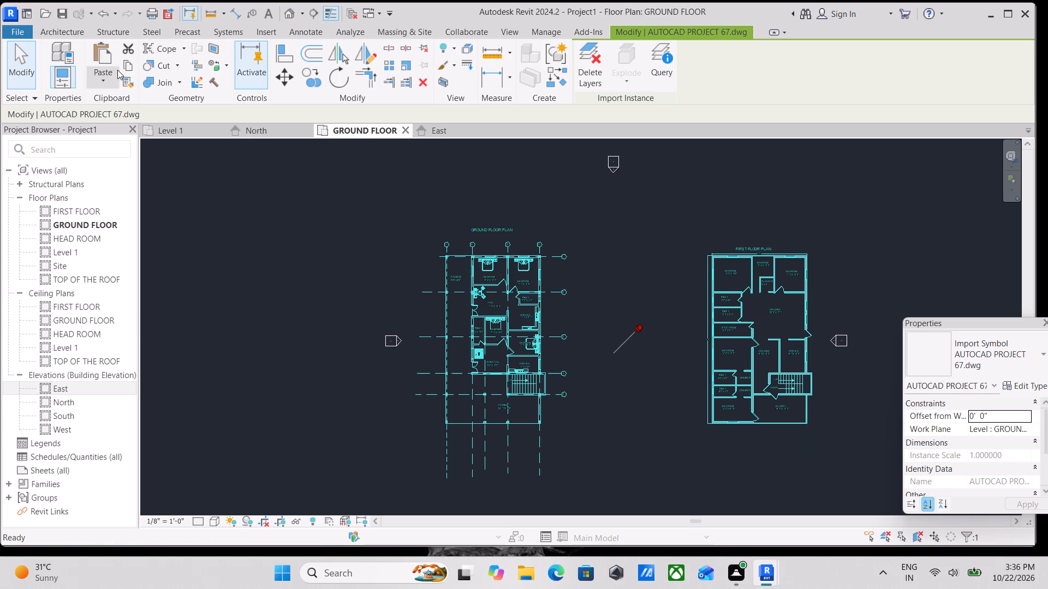
left_click(106, 82)
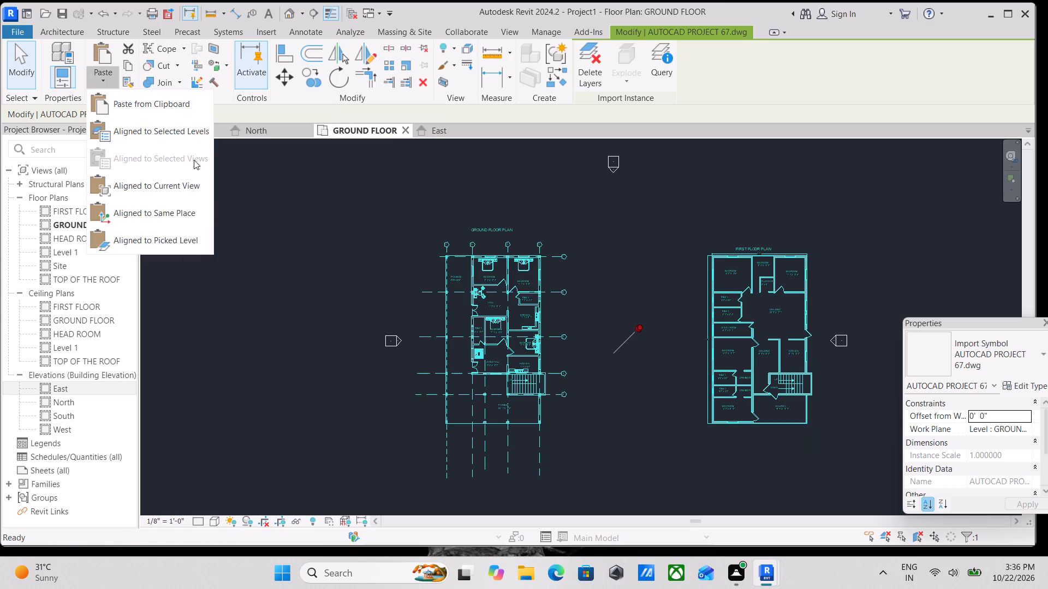
left_click(178, 129)
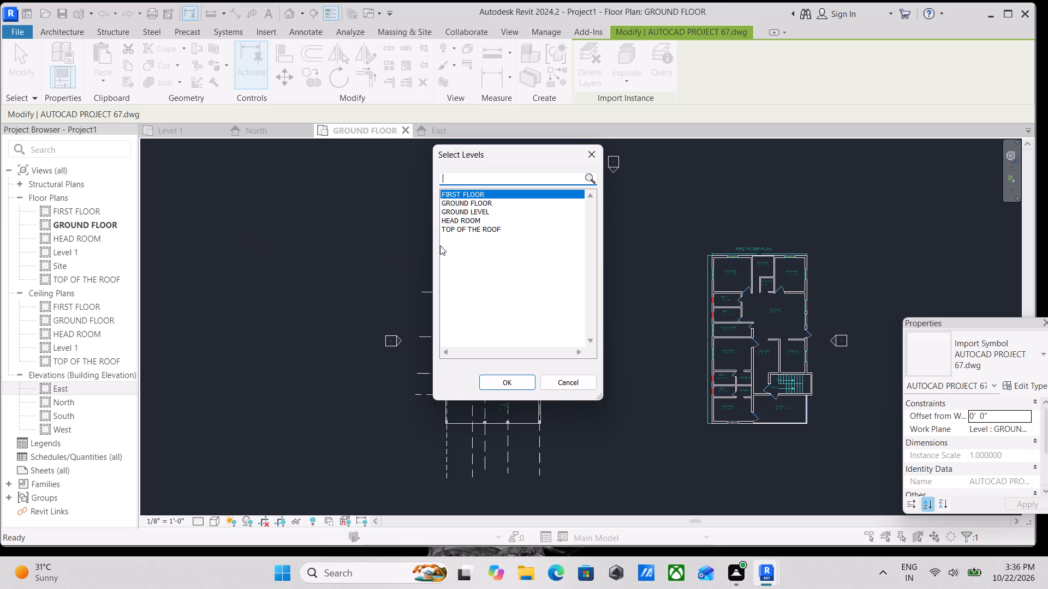
left_click(480, 212)
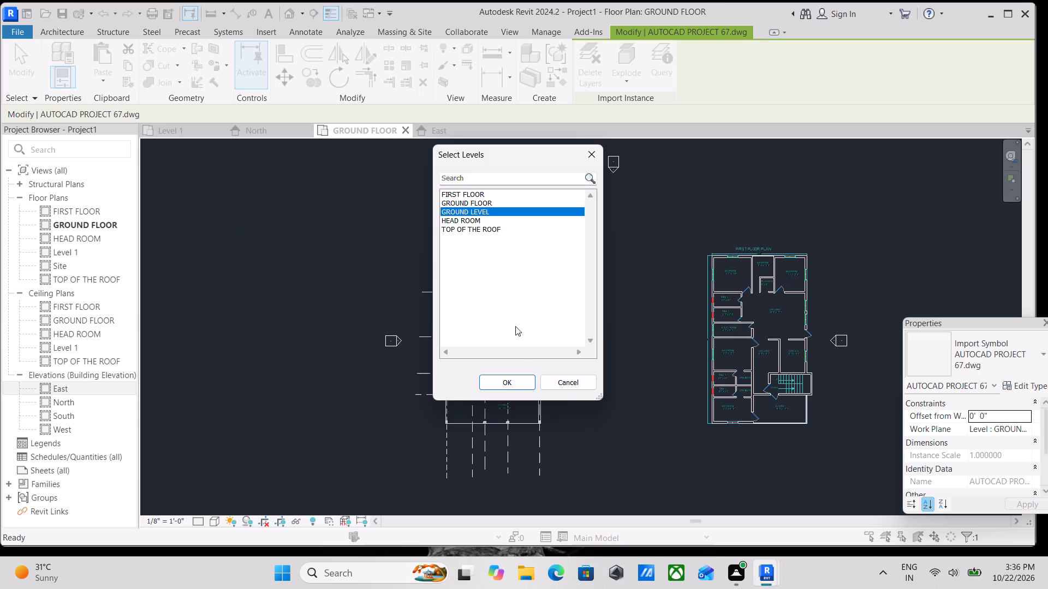
left_click(504, 380)
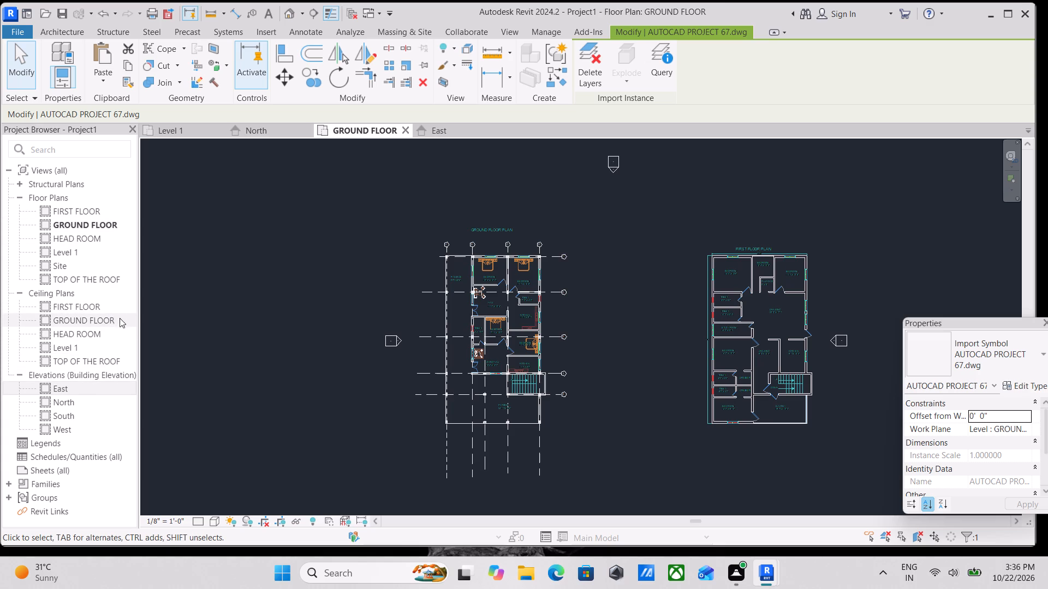
Open the Level 1 ceiling plan view.
scroll(149, 347, "down", 2)
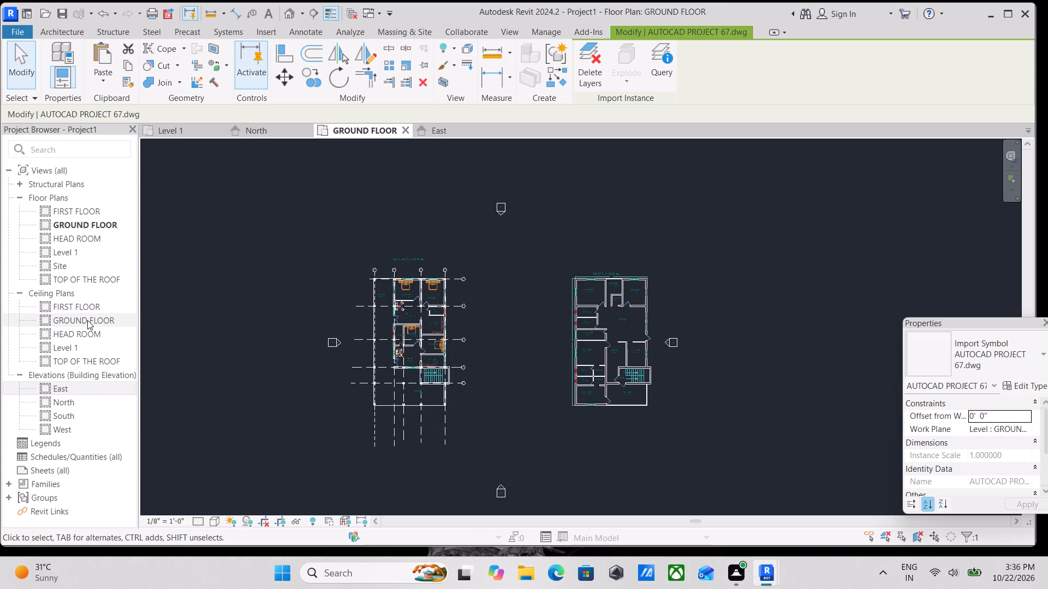
double_click(78, 349)
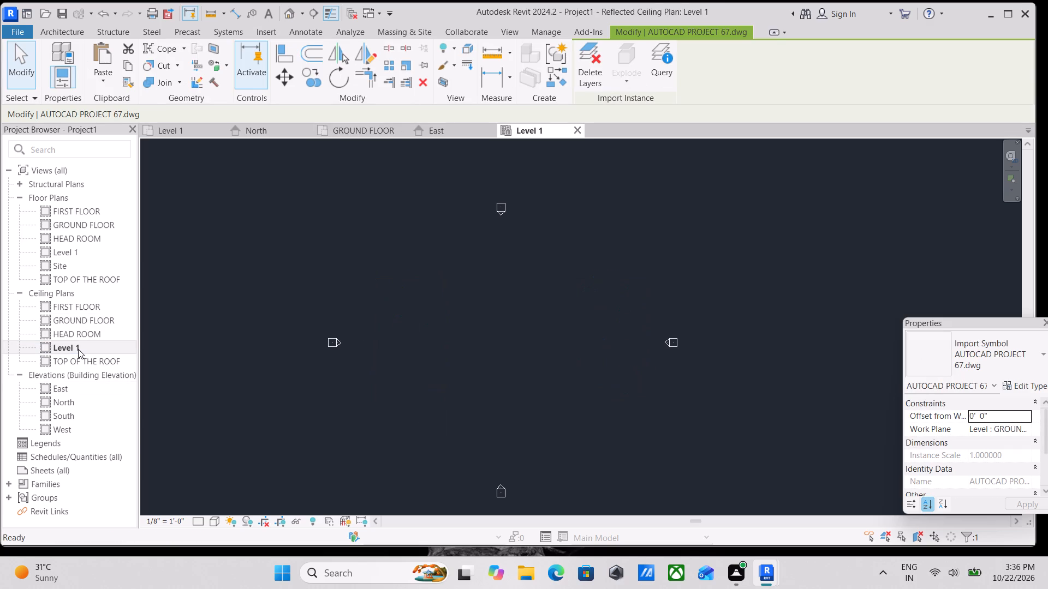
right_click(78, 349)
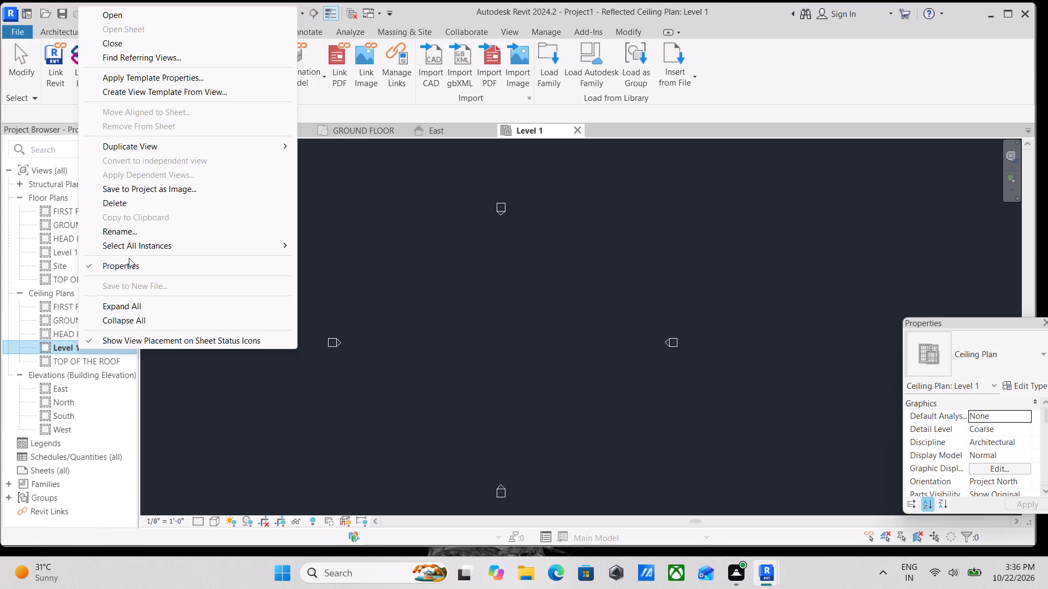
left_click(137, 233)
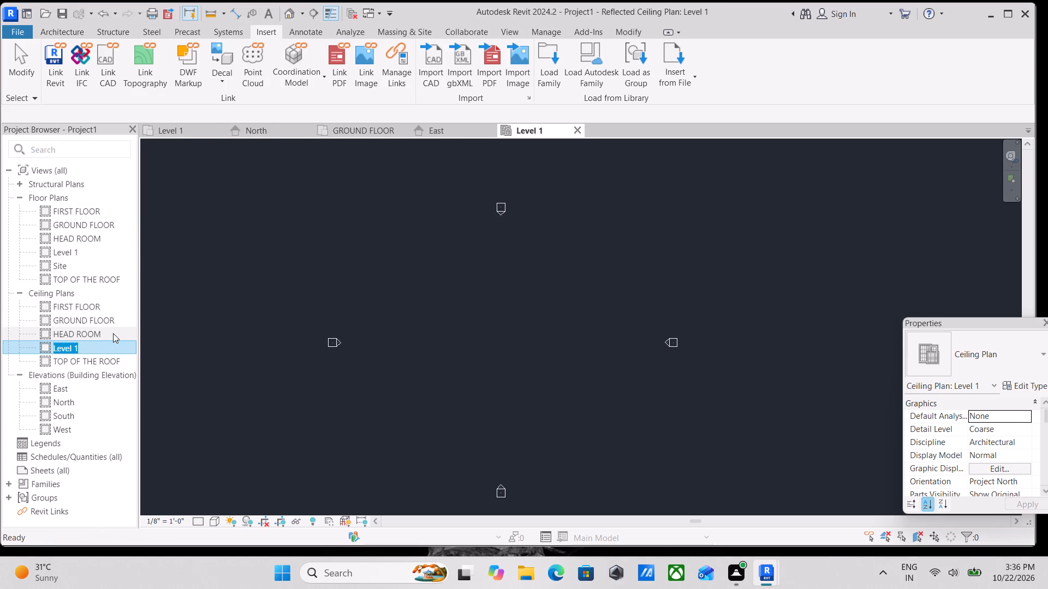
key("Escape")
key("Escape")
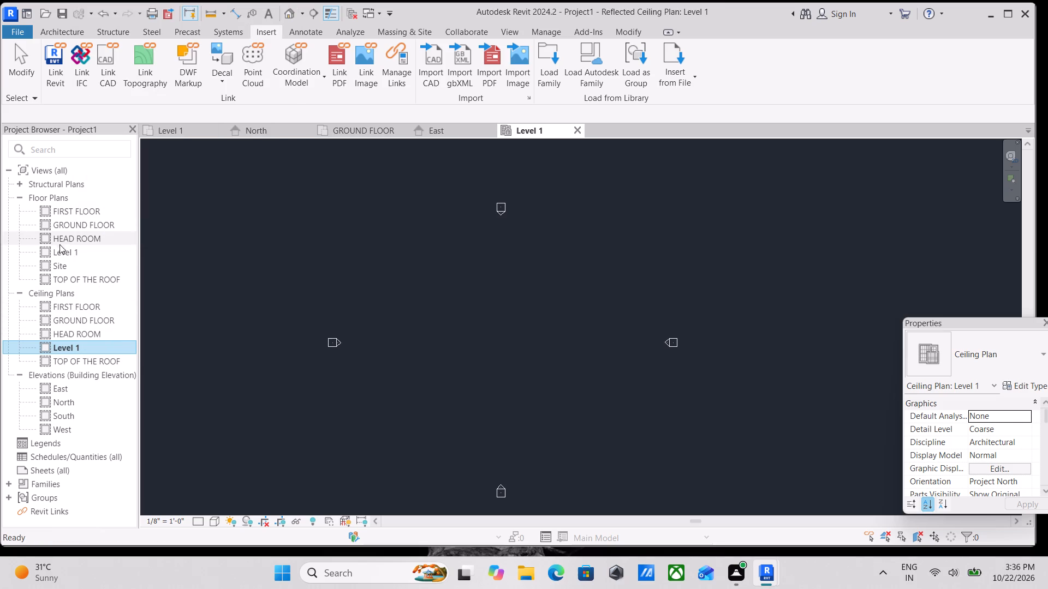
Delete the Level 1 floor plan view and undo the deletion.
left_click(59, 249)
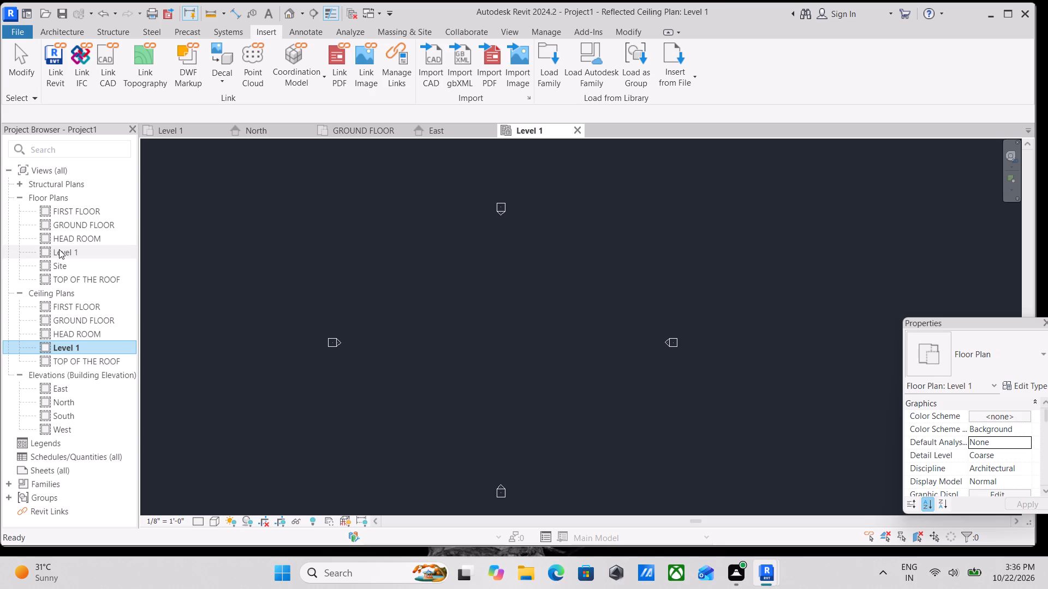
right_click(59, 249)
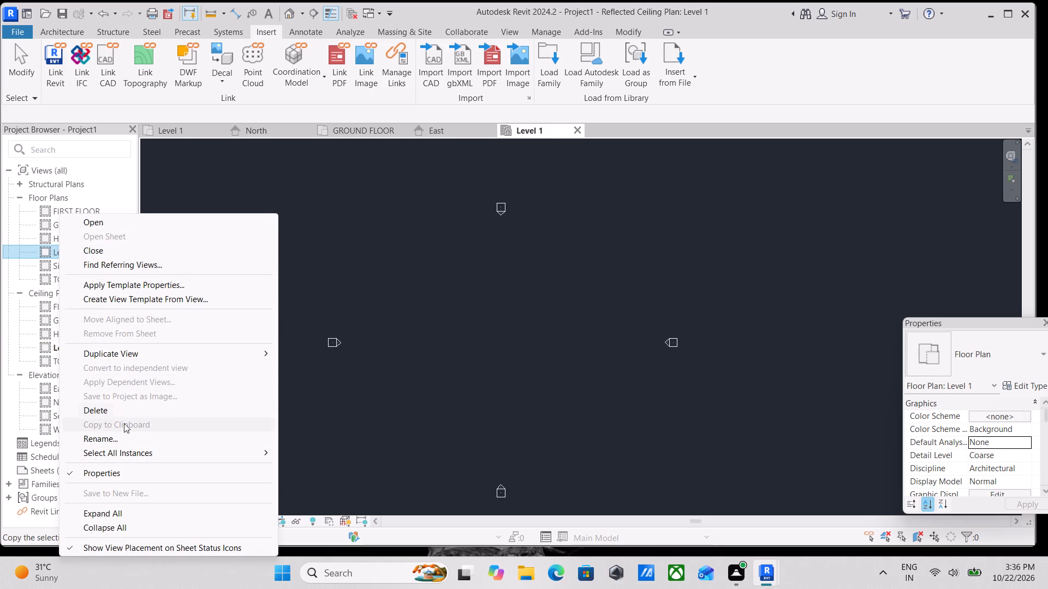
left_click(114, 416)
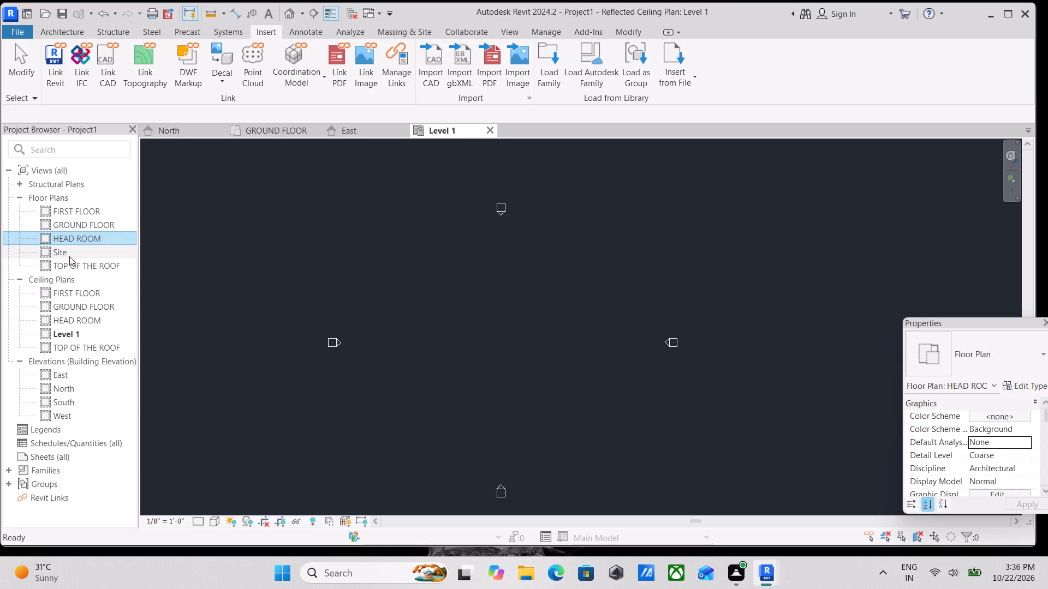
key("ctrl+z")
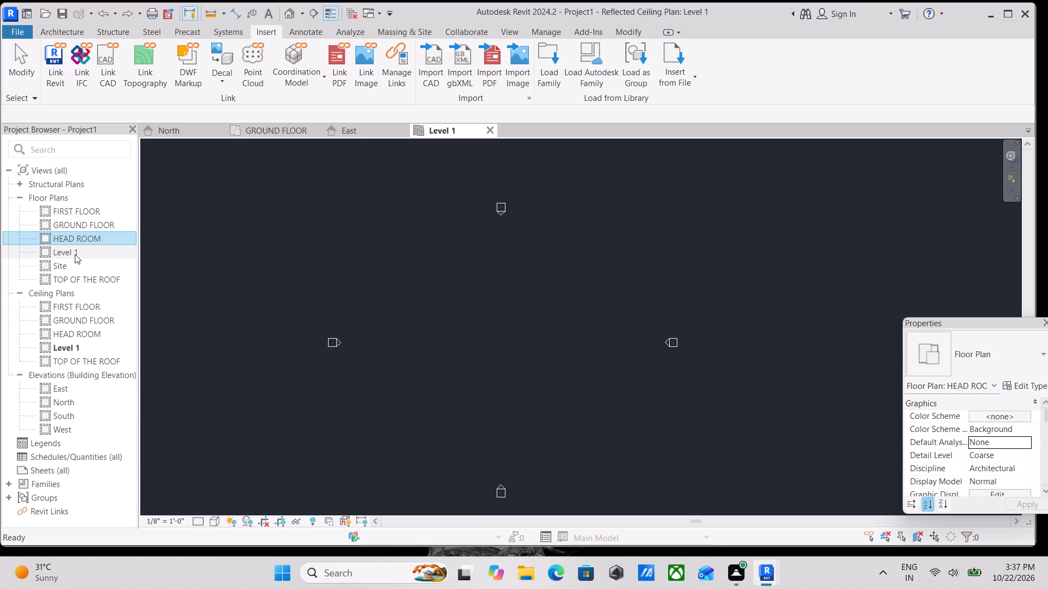
Rename the Level 1 floor plan view to GROUND LEVEL.
left_click(71, 256)
right_click(65, 253)
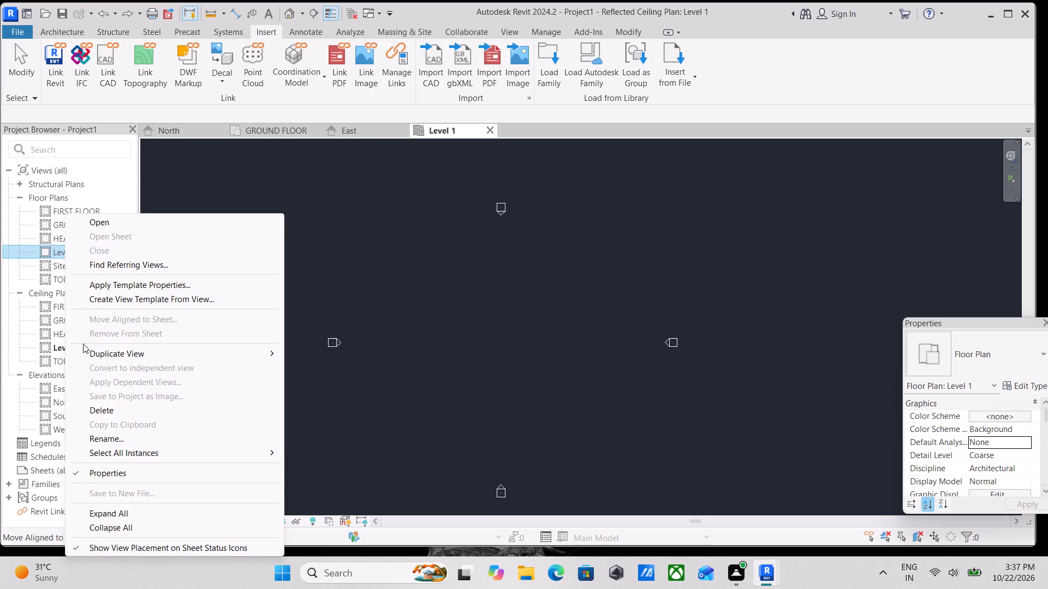
left_click(99, 440)
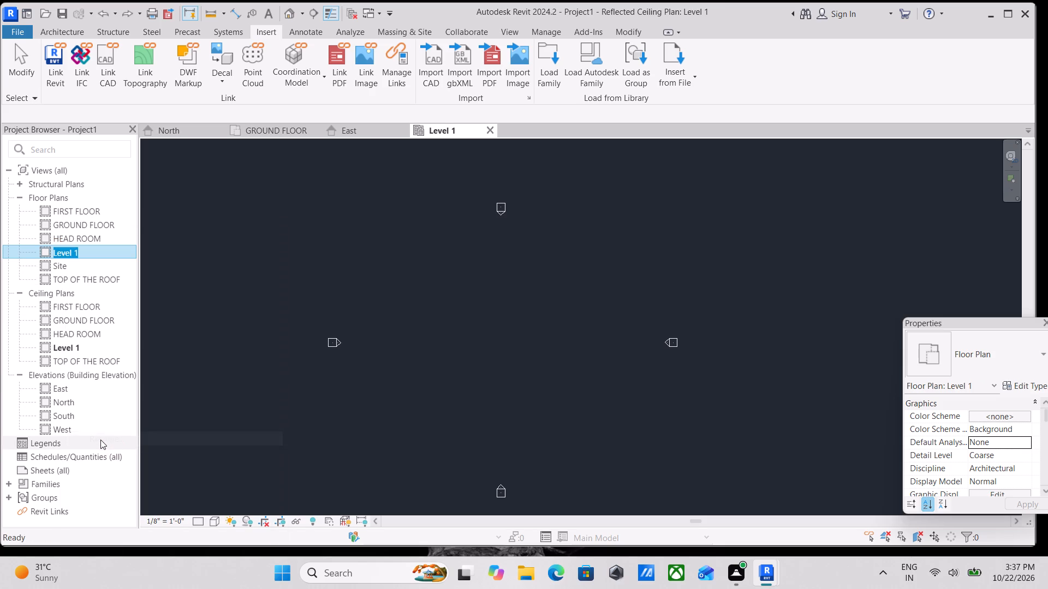
key("BackSpace")
key("g")
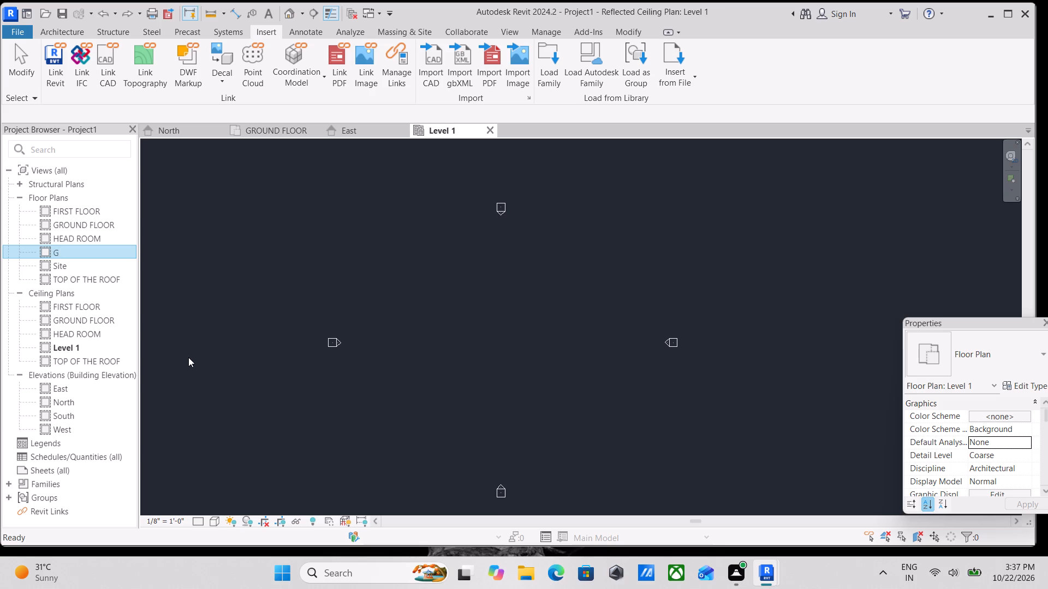
type("ROUND")
key("space")
type("LE")
type("VEL")
key("Return")
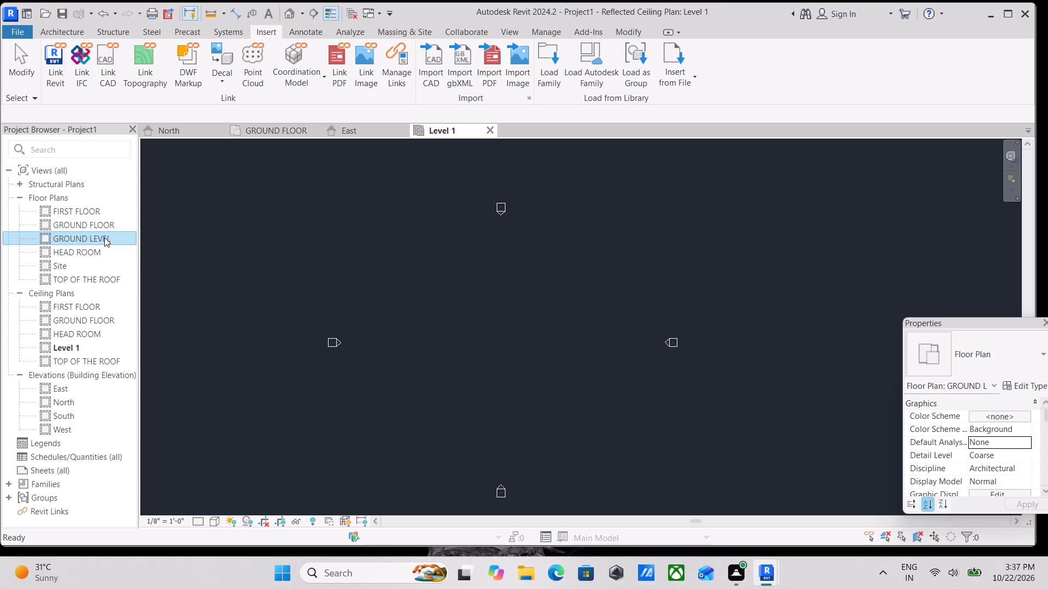
Open the GROUND LEVEL floor plan view and close the Level 1 ceiling plan view.
double_click(117, 238)
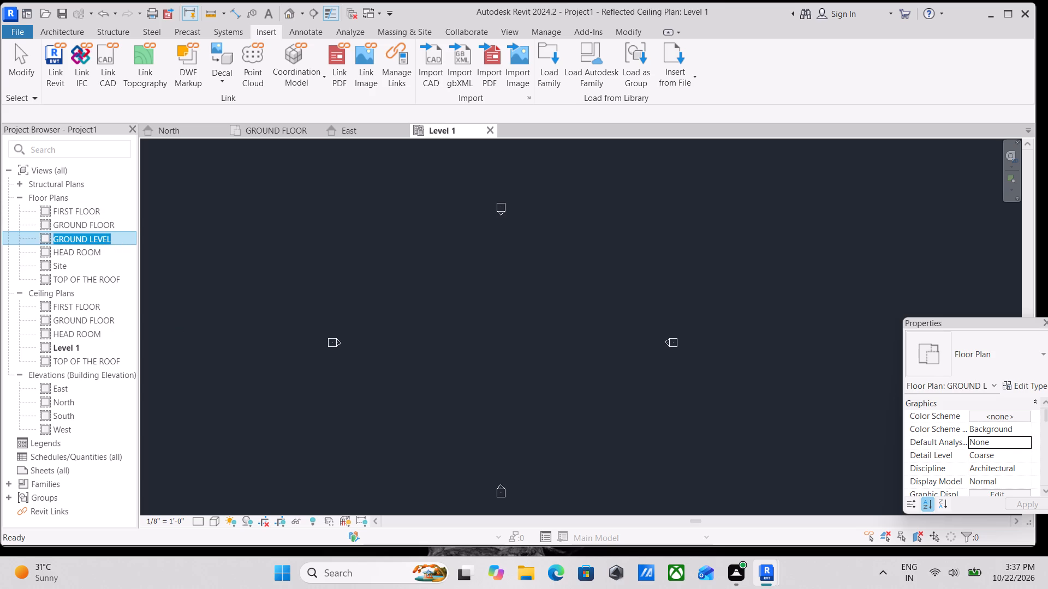
scroll(279, 183, "down", 1)
left_click(259, 125)
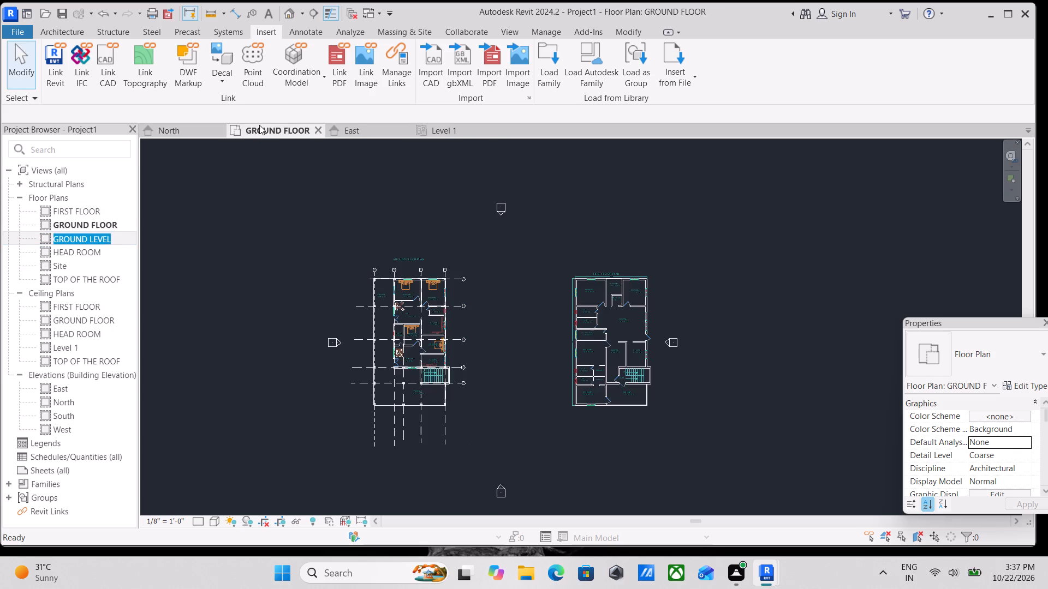
double_click(67, 225)
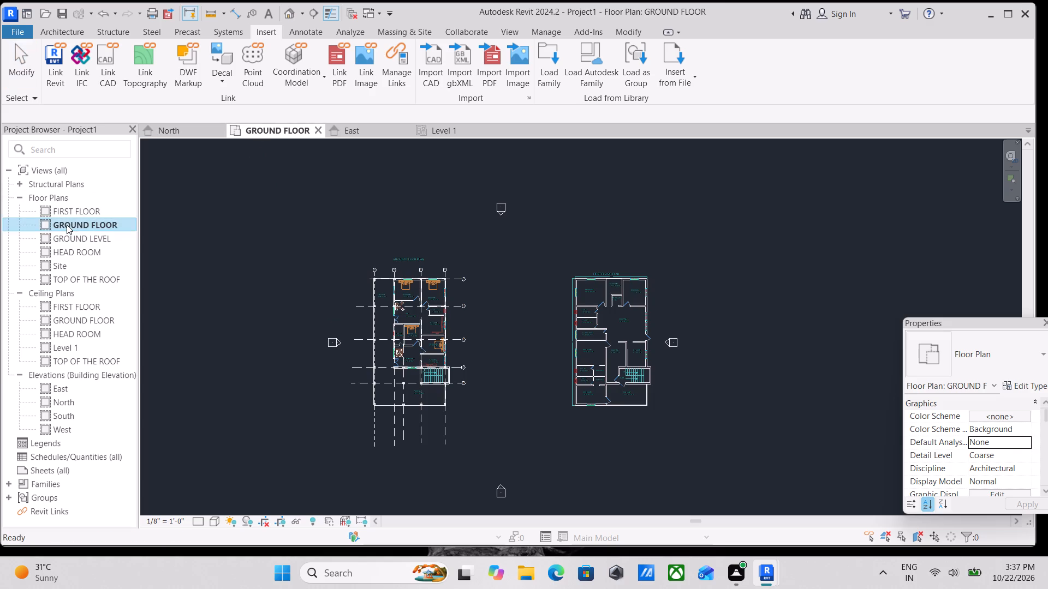
double_click(67, 238)
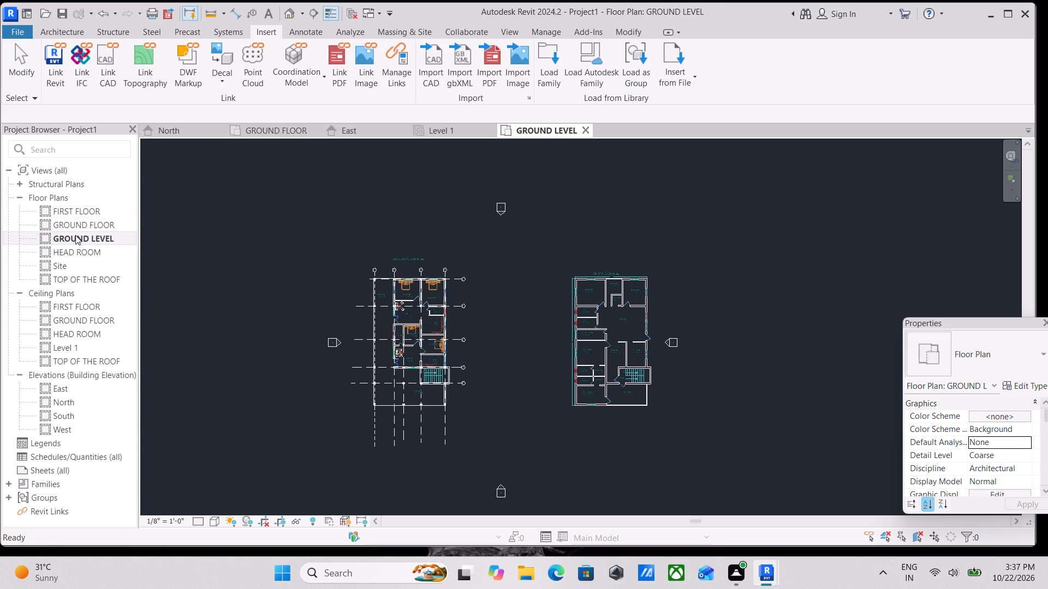
left_click(491, 128)
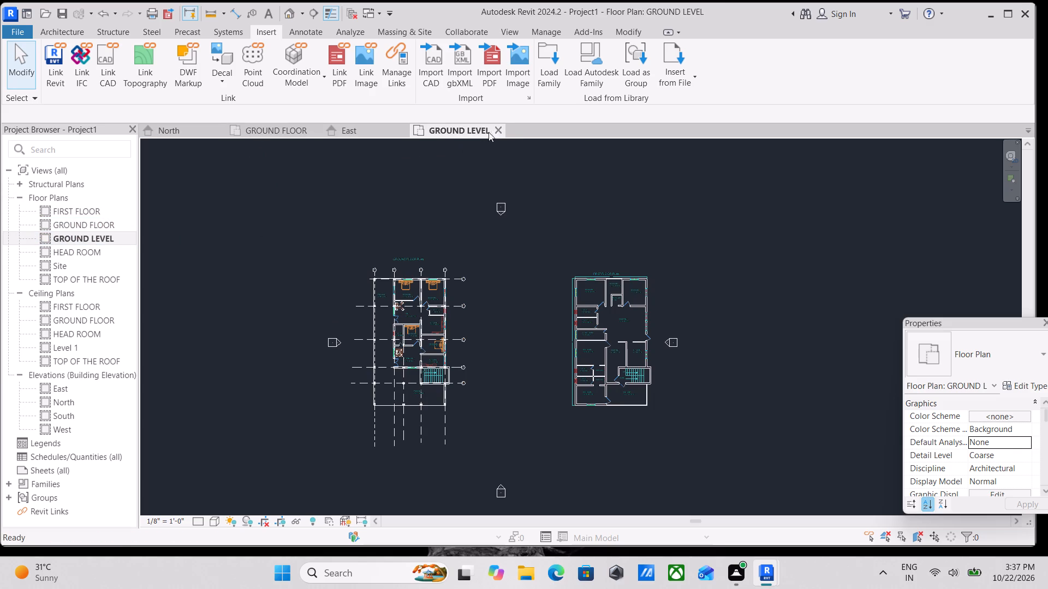
Examine the AUTOCAD PROJECT 67.dwg copy in the GROUND LEVEL plan and check the levels in the North elevation.
scroll(458, 326, "up", 1)
middle_click_drag(458, 326, 623, 314)
scroll(594, 304, "up", 2)
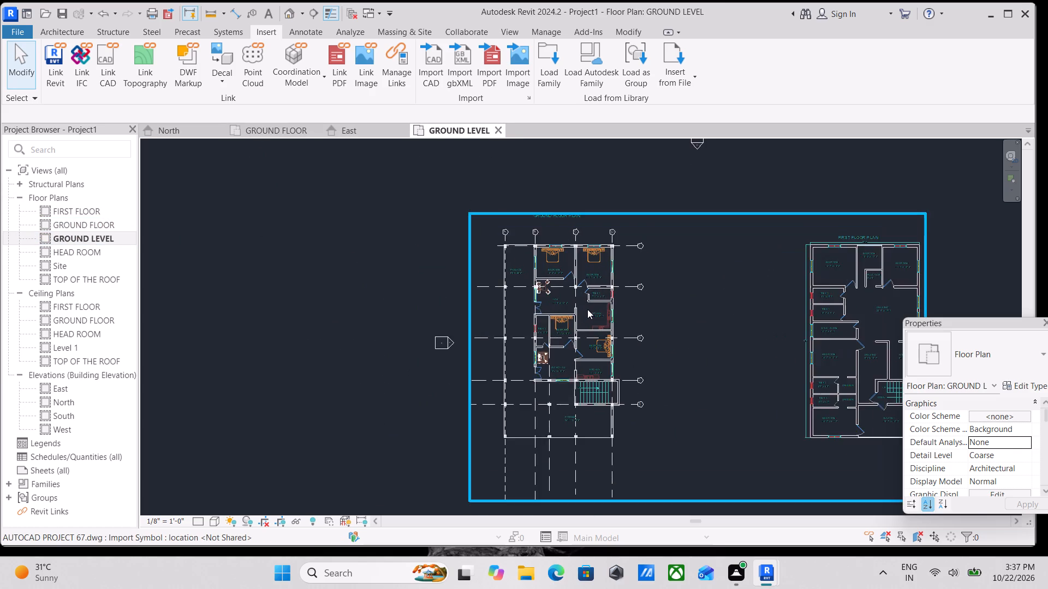
scroll(586, 310, "up", 2)
middle_click_drag(586, 308, 400, 266)
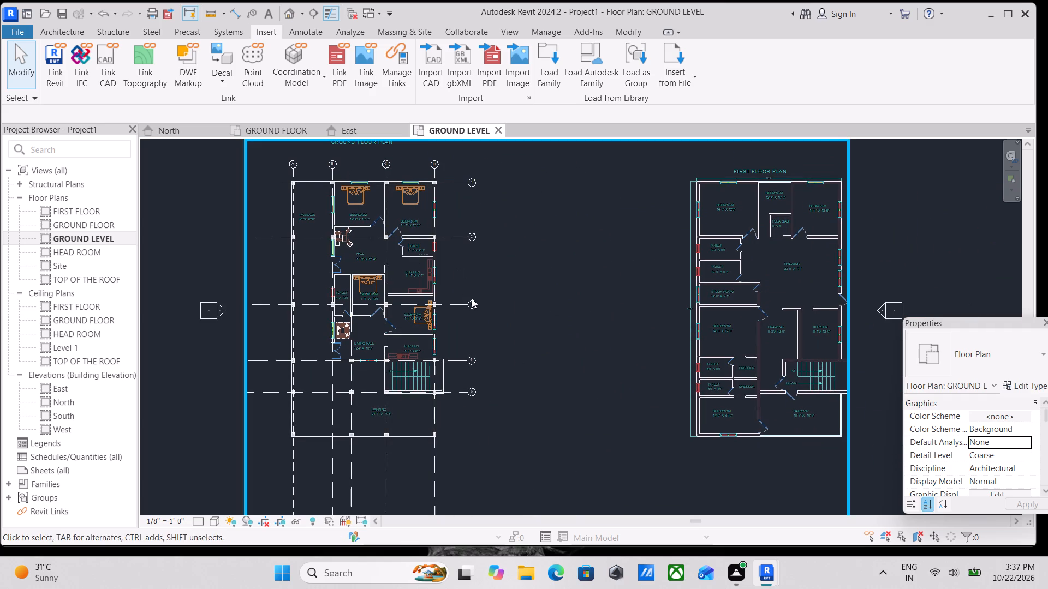
left_click(475, 304)
scroll(475, 304, "down", 1)
middle_click_drag(466, 304, 553, 334)
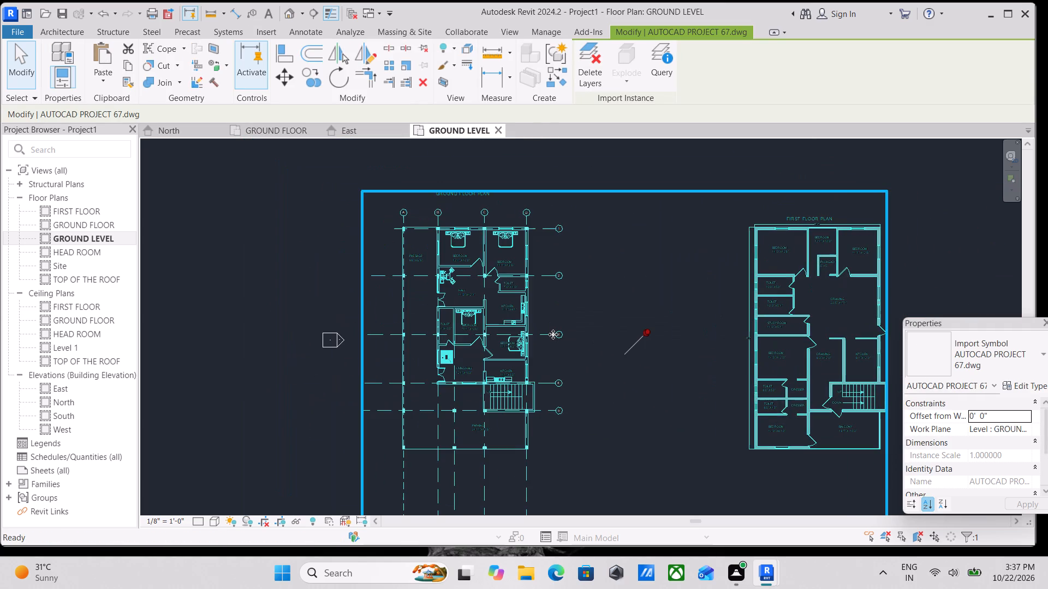
key("Escape")
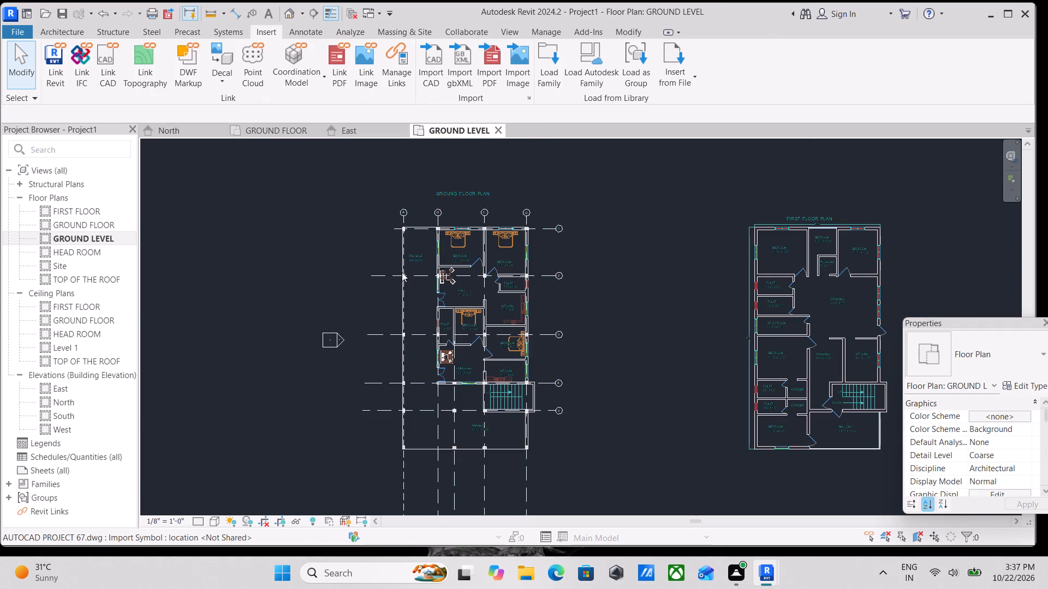
scroll(402, 272, "down", 2)
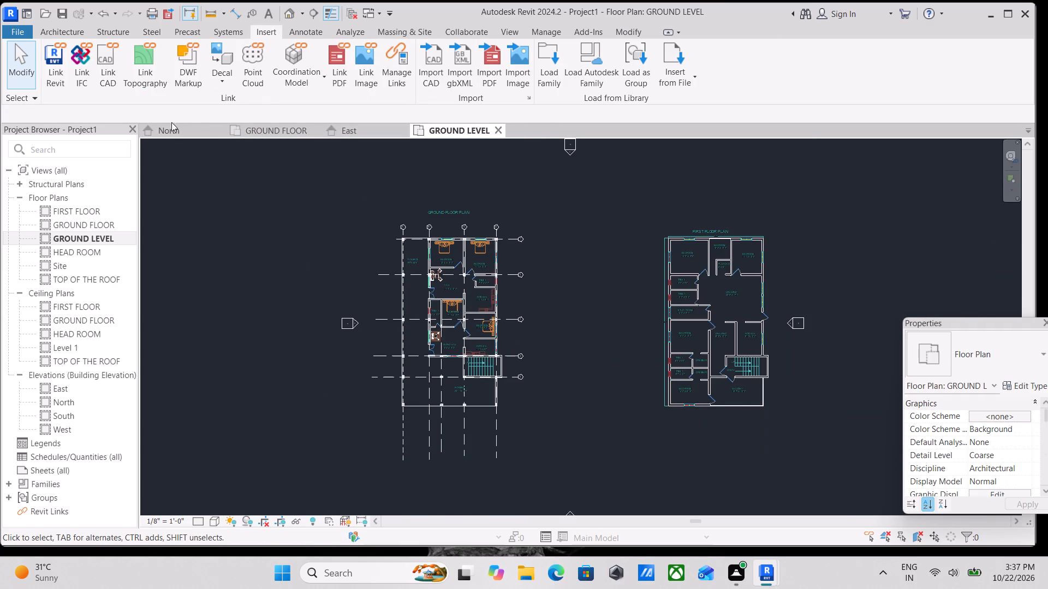
left_click(166, 128)
scroll(553, 362, "down", 1)
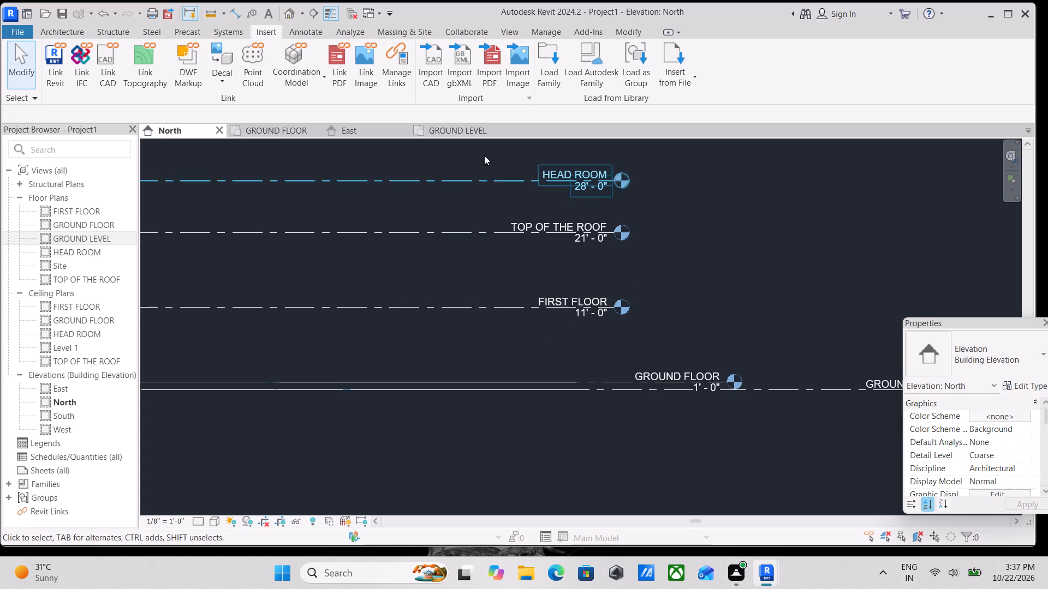
left_click(464, 136)
scroll(442, 294, "up", 3)
middle_click_drag(412, 254, 419, 316)
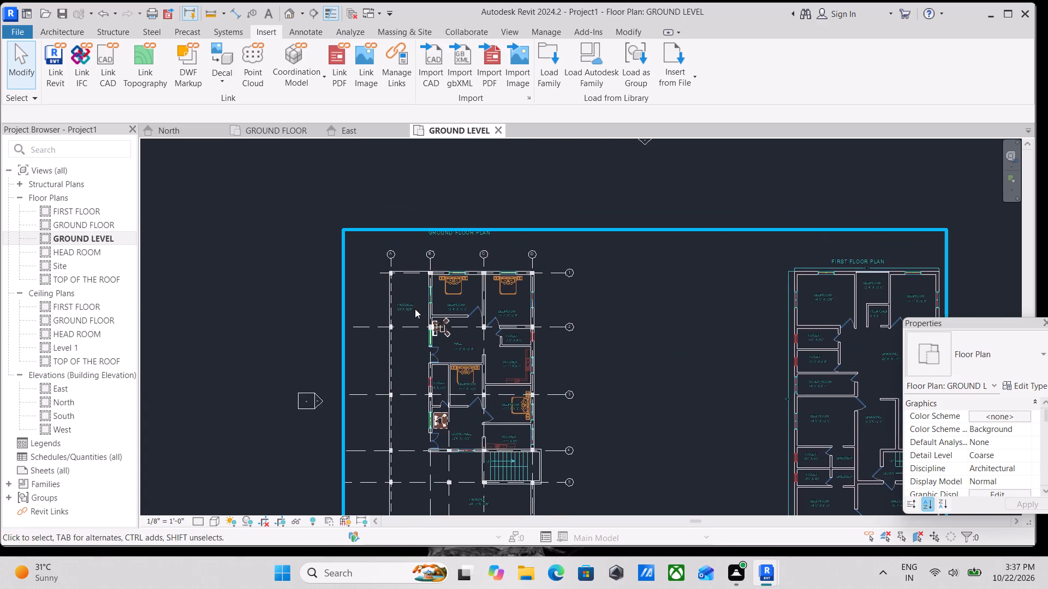
scroll(414, 305, "up", 3)
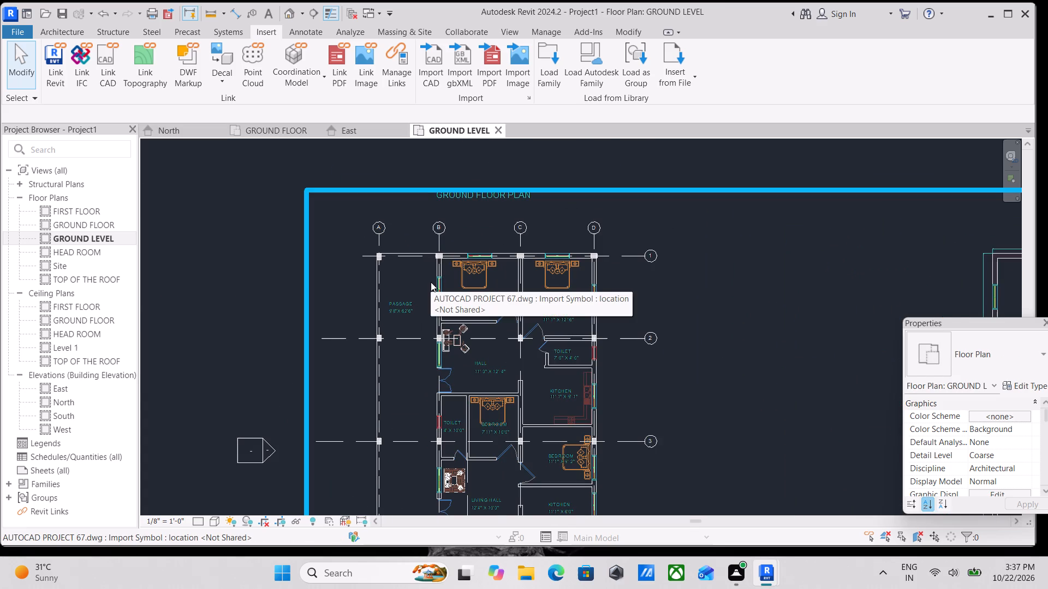
middle_click_drag(431, 282, 436, 277)
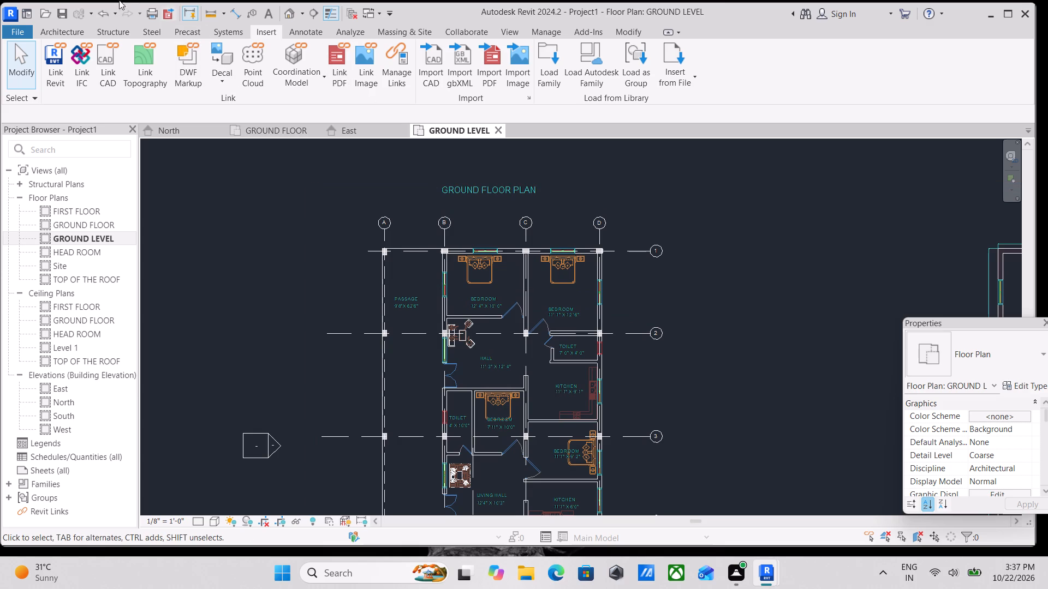
Start a sketched Grassland - 16" toposolid on GROUND LEVEL with a rectangular boundary line.
left_click(66, 30)
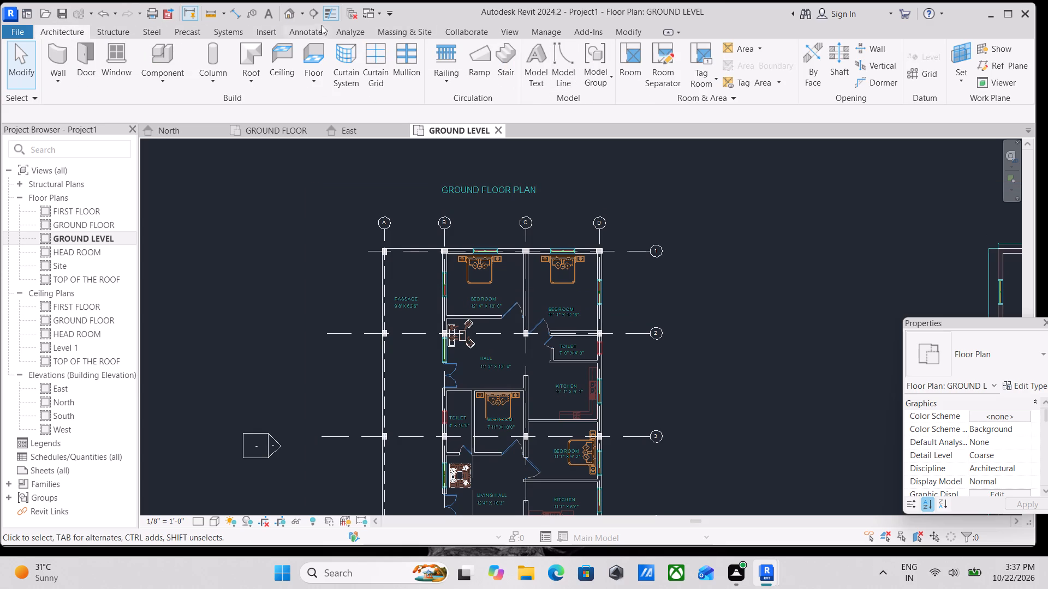
left_click(408, 33)
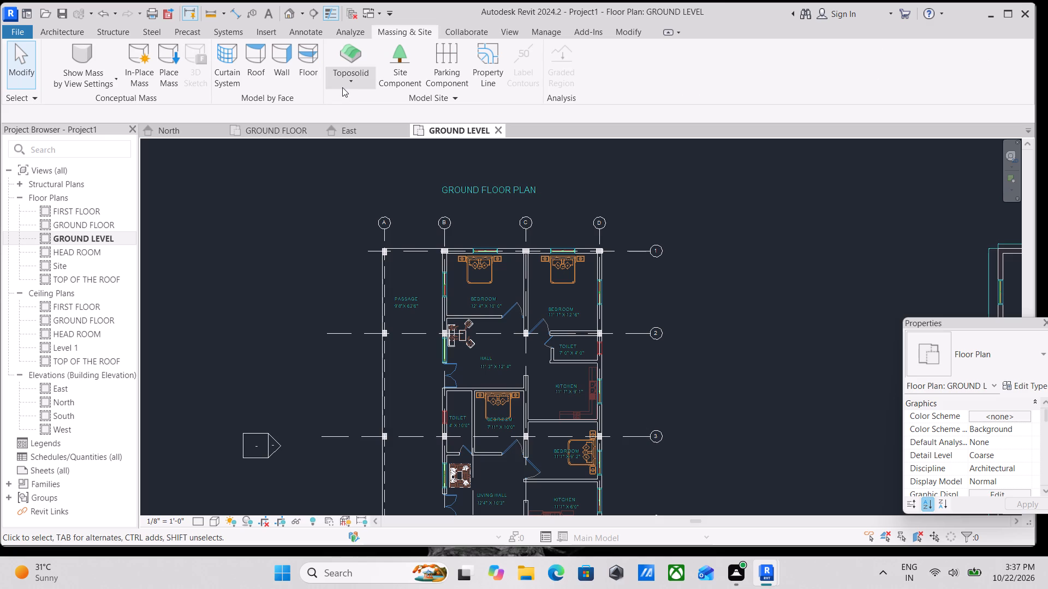
left_click(342, 87)
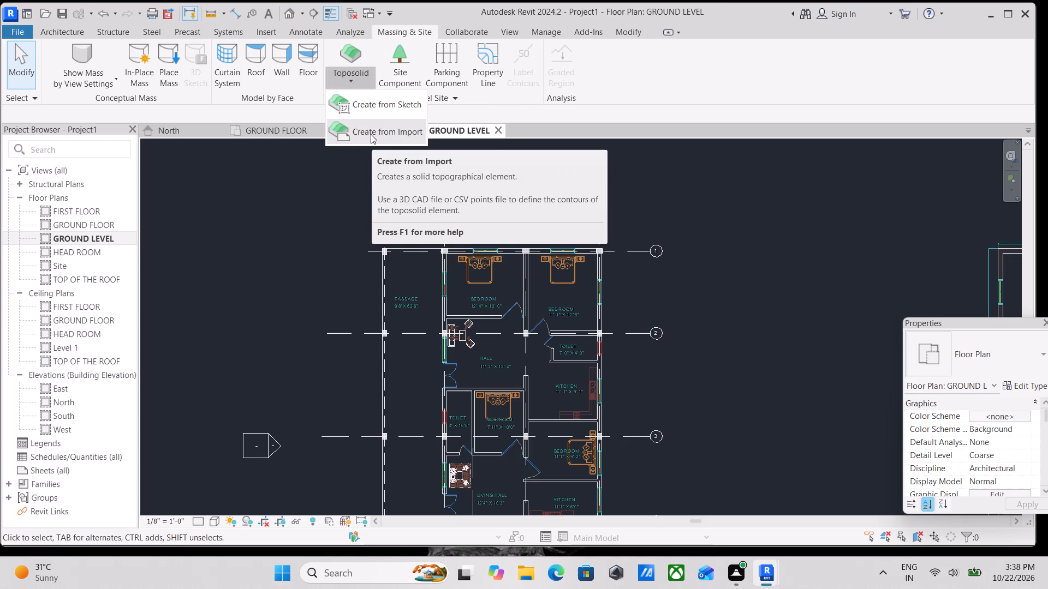
left_click(378, 107)
scroll(741, 249, "down", 3)
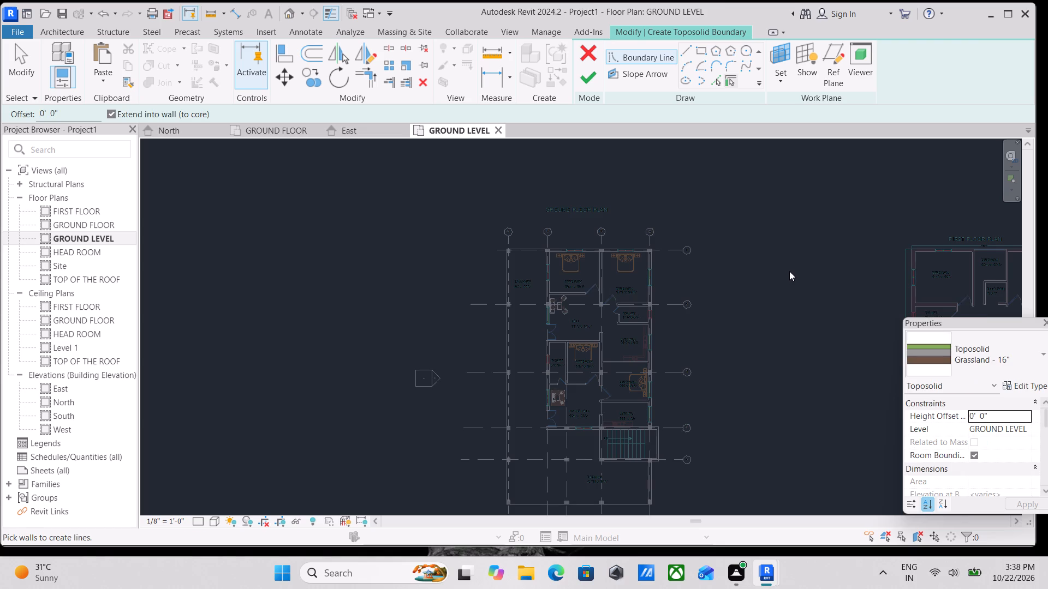
middle_click_drag(787, 270, 641, 199)
middle_click_drag(620, 256, 644, 300)
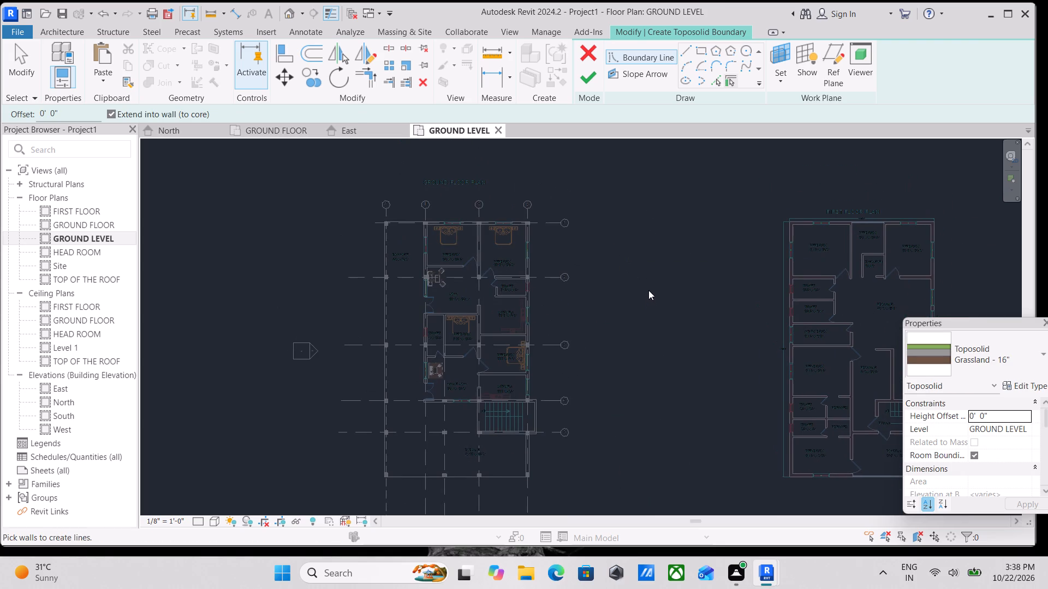
left_click(703, 50)
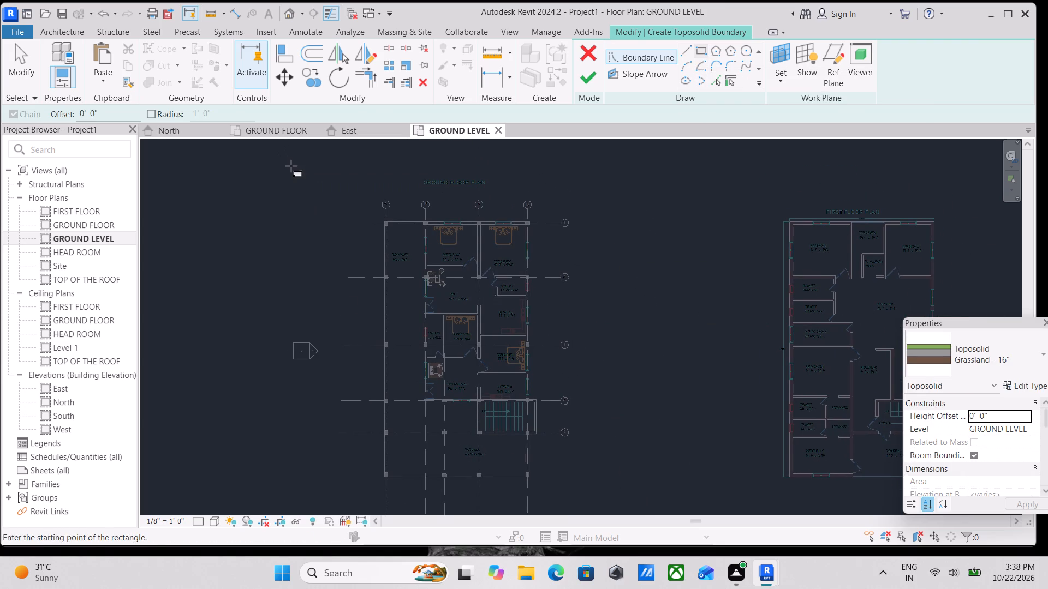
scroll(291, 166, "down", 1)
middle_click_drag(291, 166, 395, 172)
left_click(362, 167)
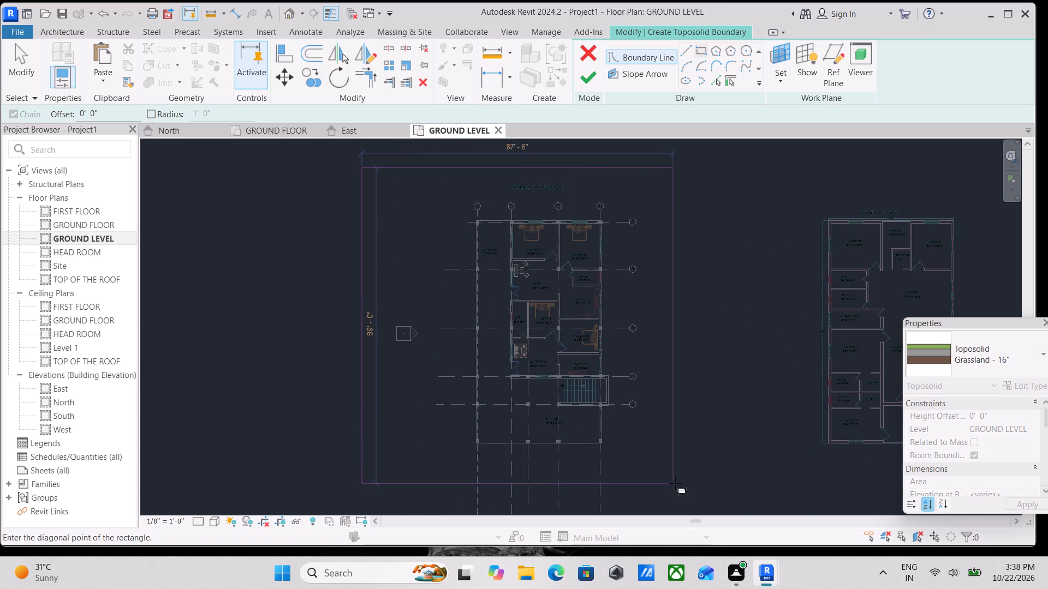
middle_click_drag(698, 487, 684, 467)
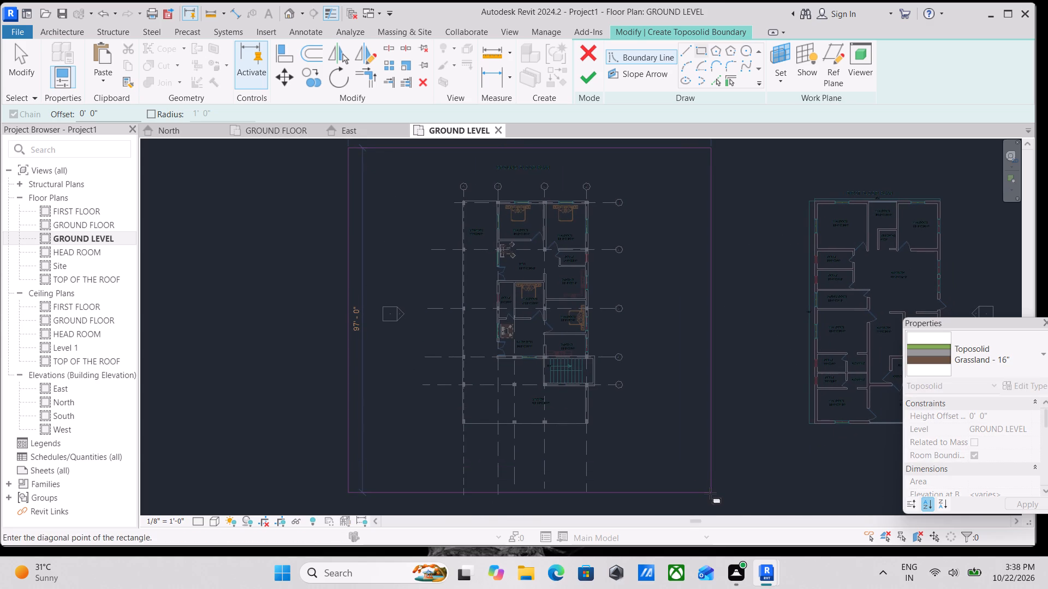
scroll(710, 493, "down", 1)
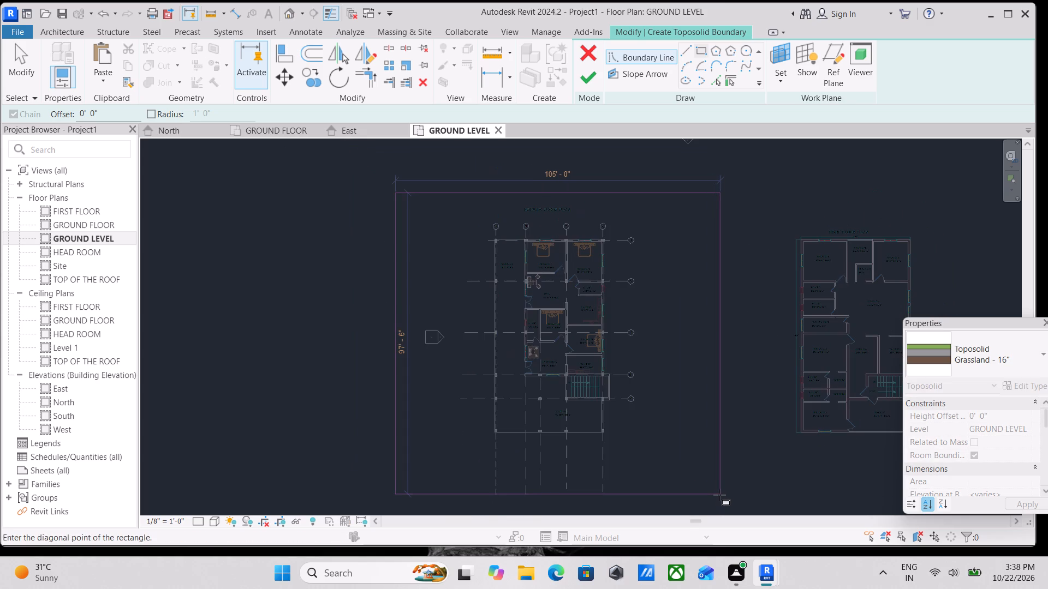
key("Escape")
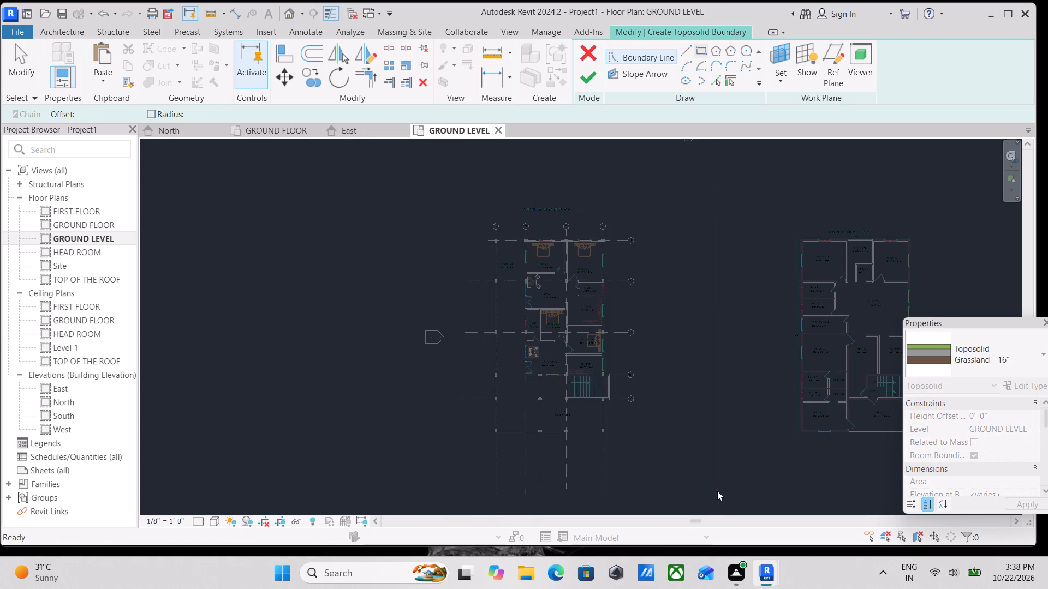
Sketch a rectangular toposolid boundary around the ground floor plan drawing, with its vertical sides about 134 feet long.
scroll(448, 230, "down", 1)
middle_click_drag(446, 241, 445, 284)
left_click(329, 149)
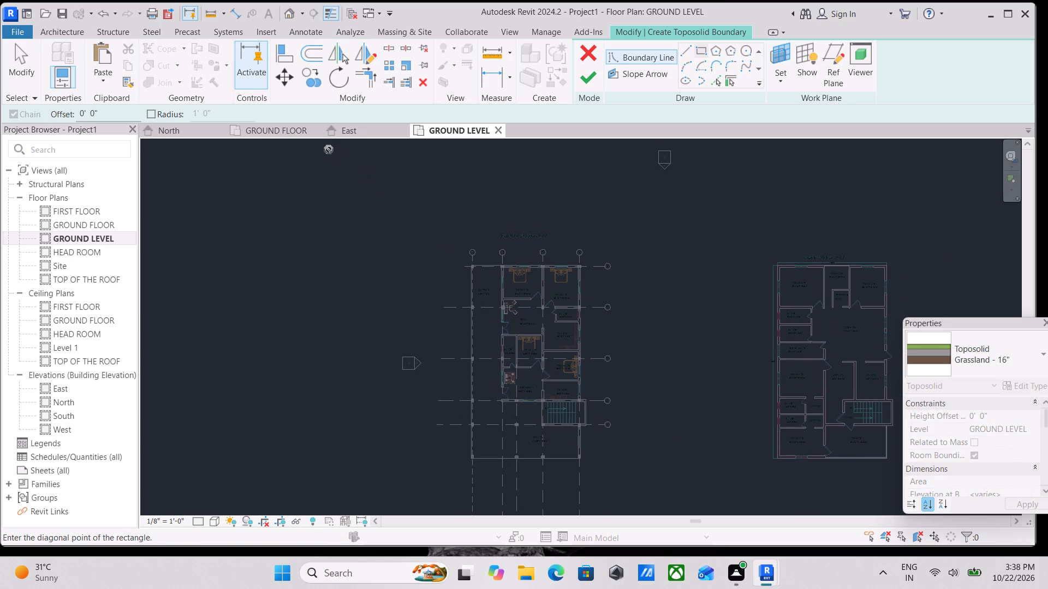
middle_click_drag(621, 519, 657, 527)
middle_click_drag(651, 493, 650, 492)
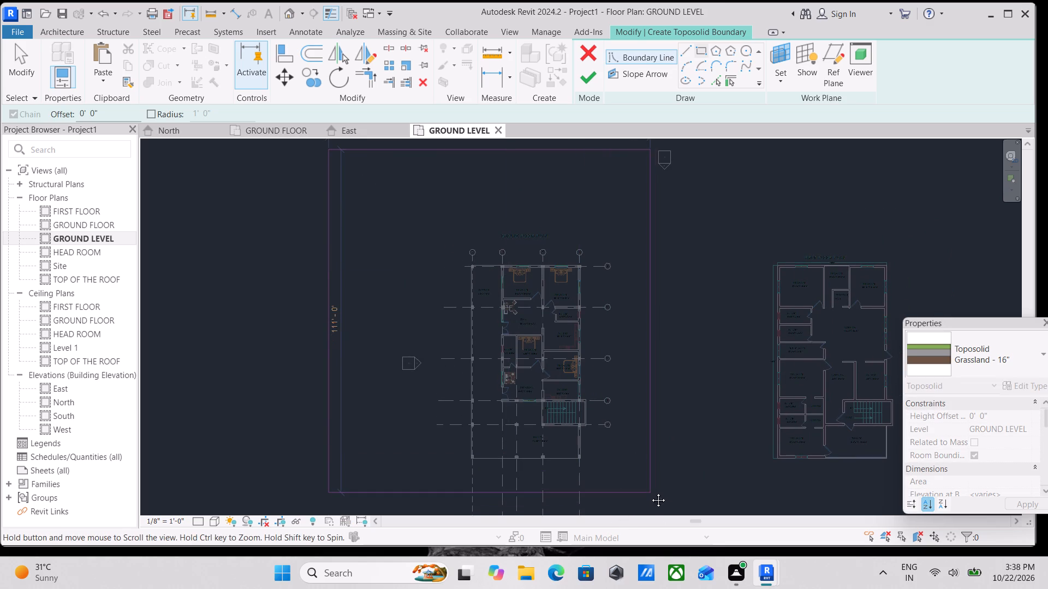
middle_click_drag(650, 492, 623, 424)
left_click(693, 494)
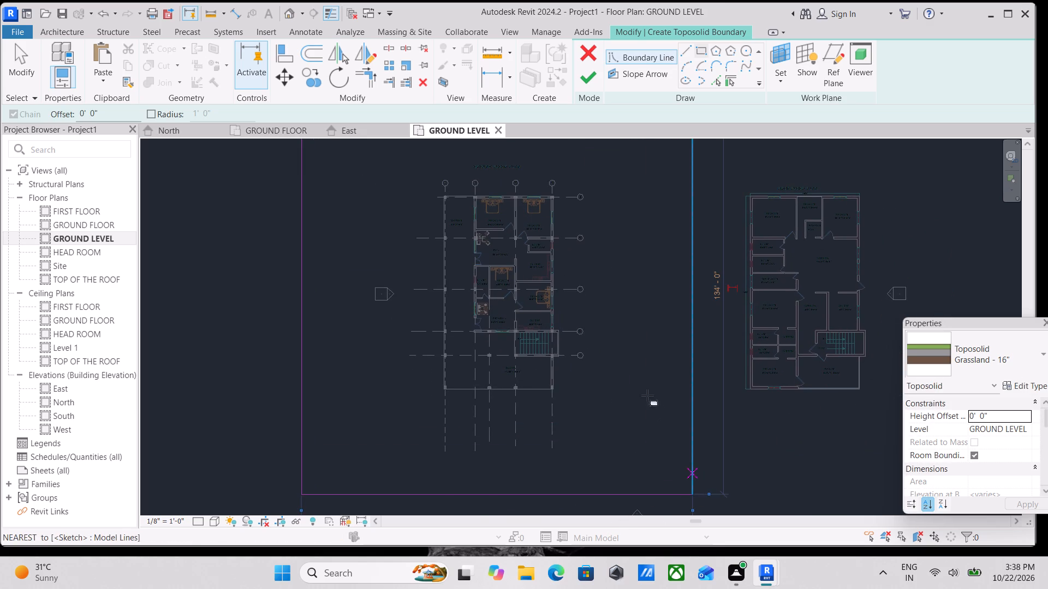
middle_click_drag(638, 378, 636, 476)
scroll(462, 292, "up", 10)
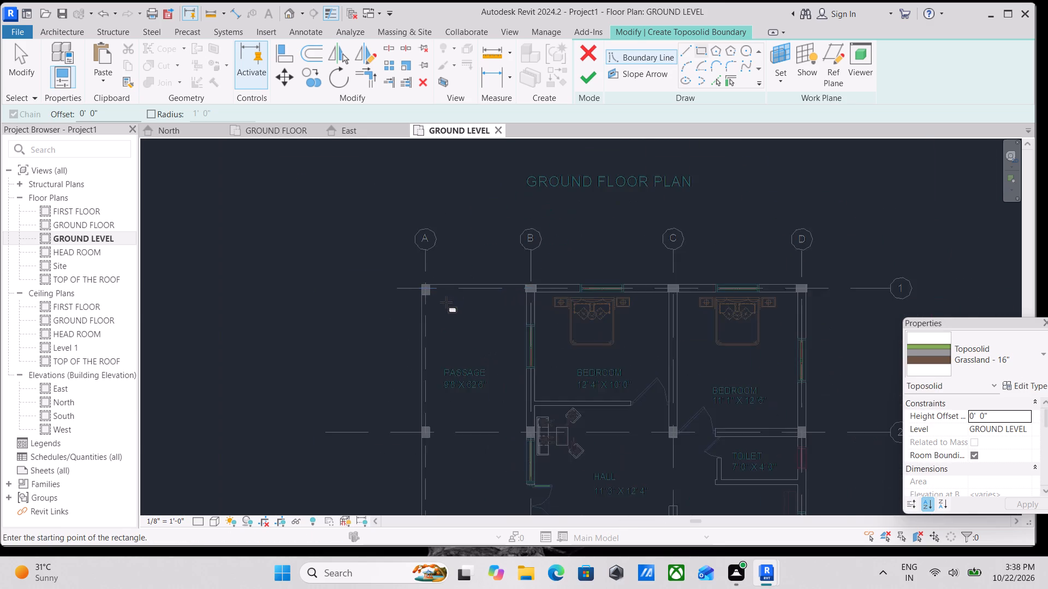
Sketch an inner rectangular boundary about 35'-4" by 62'-6" around the ground floor building outline and finish the toposolid.
scroll(446, 302, "up", 2)
scroll(403, 268, "up", 2)
left_click(415, 279)
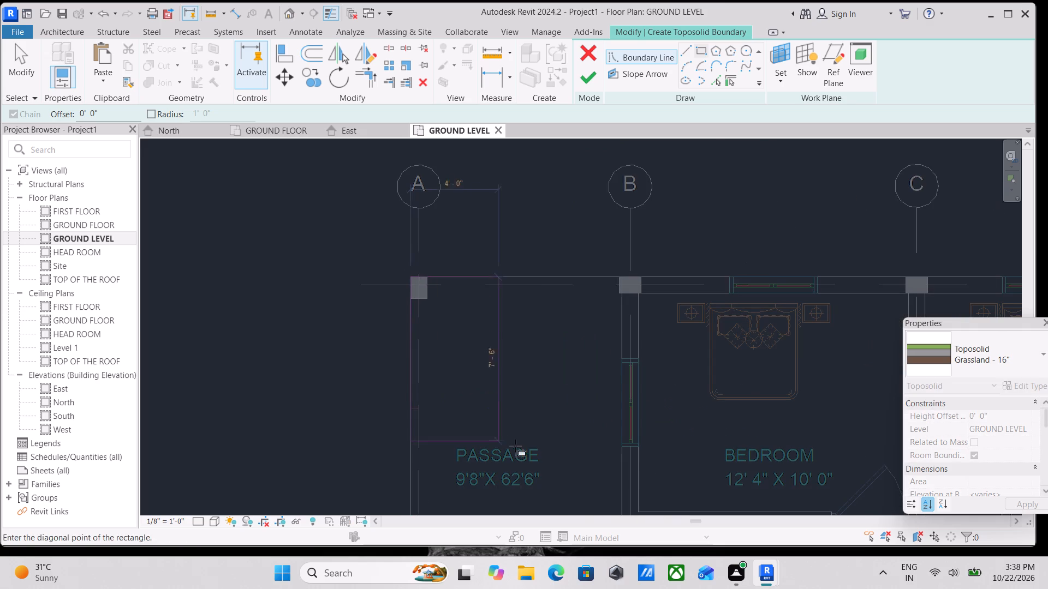
middle_click_drag(520, 447, 361, 157)
scroll(510, 406, "down", 2)
middle_click_drag(510, 406, 481, 193)
scroll(610, 365, "down", 1)
middle_click_drag(610, 365, 484, 195)
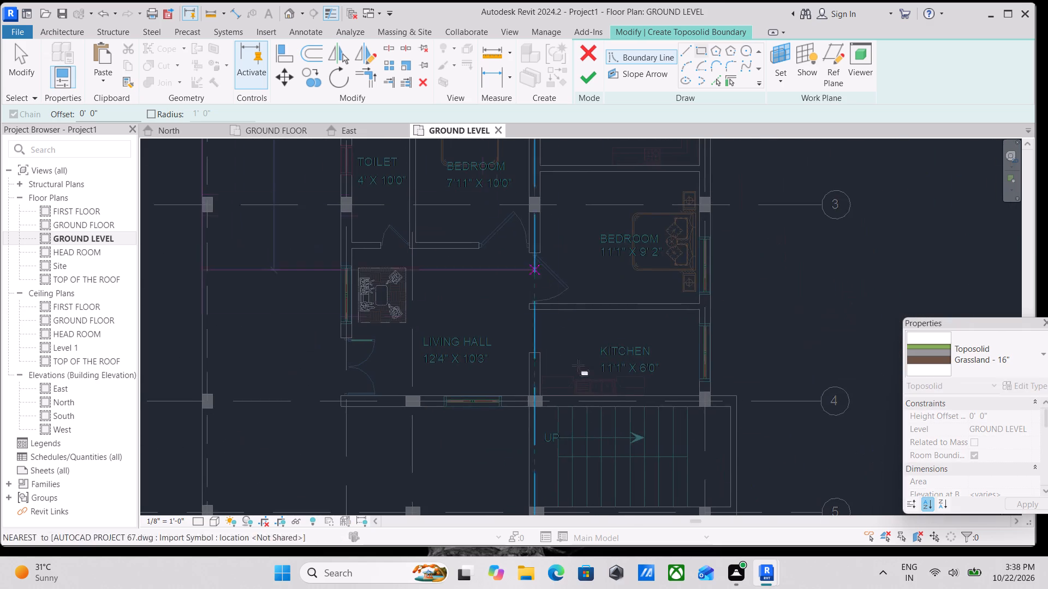
middle_click_drag(597, 414, 511, 223)
scroll(632, 365, "down", 2)
middle_click_drag(633, 380, 618, 325)
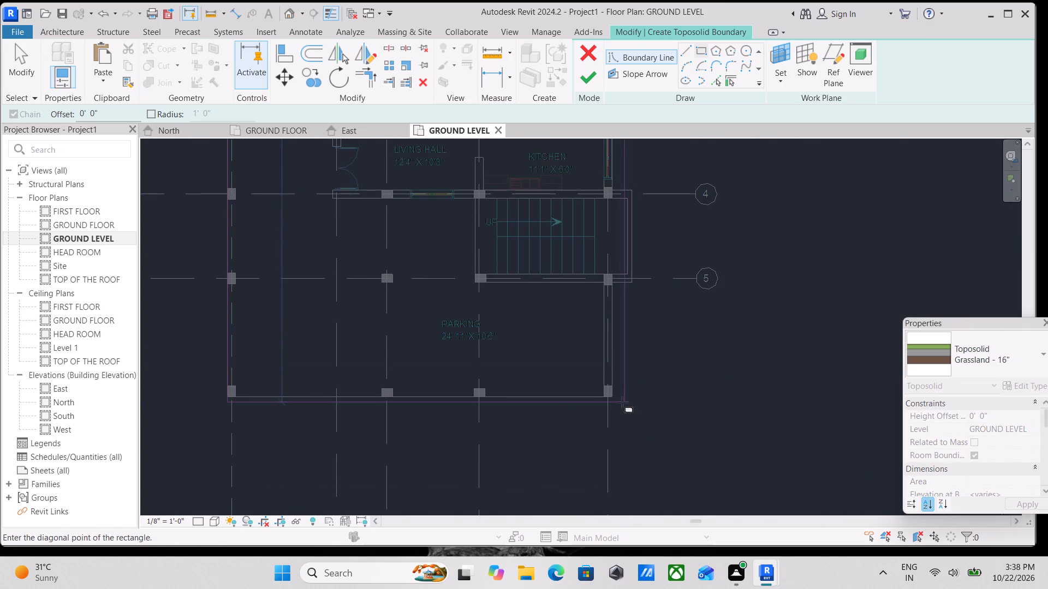
left_click(612, 396)
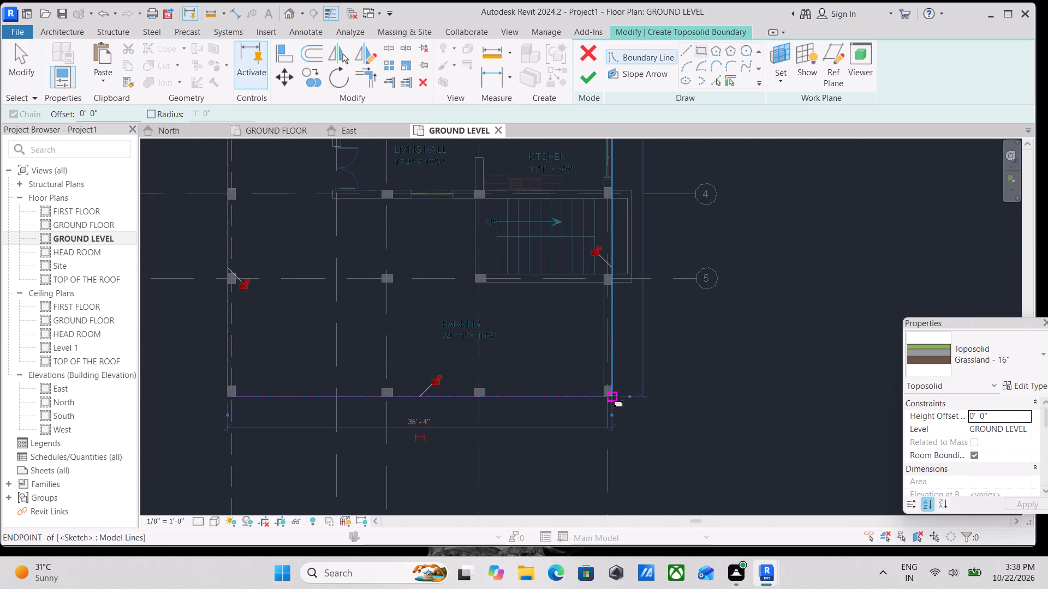
scroll(642, 388, "down", 2)
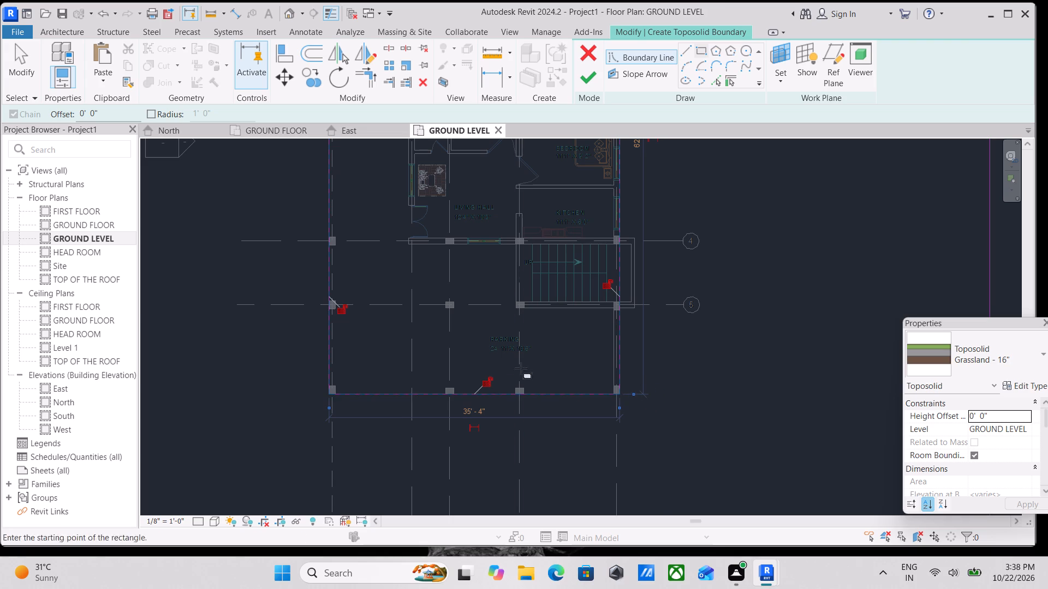
scroll(502, 360, "down", 1)
middle_click_drag(502, 360, 515, 417)
left_click(588, 80)
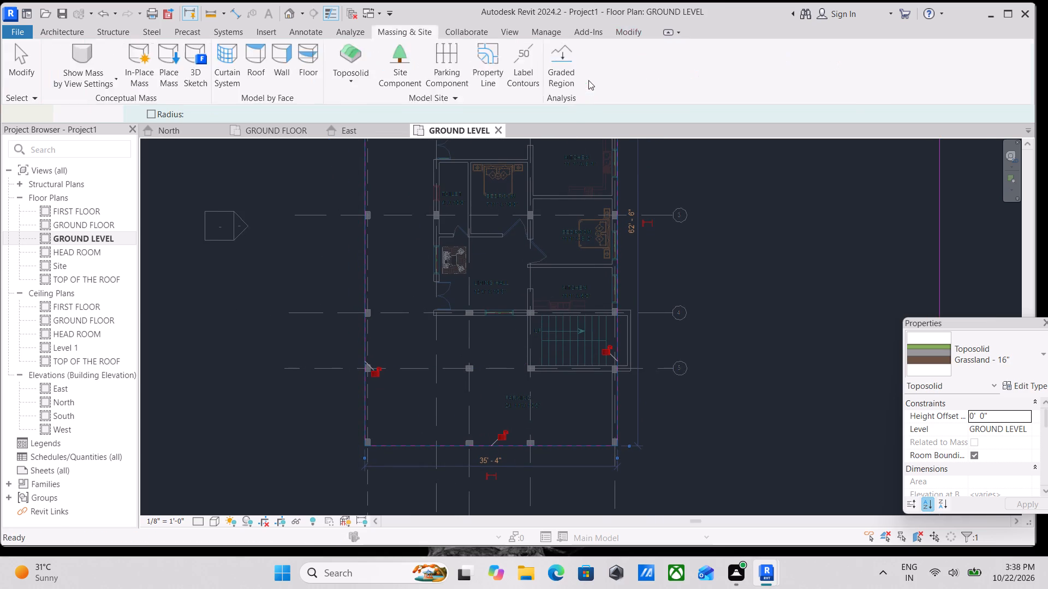
scroll(566, 261, "down", 6)
key("Escape")
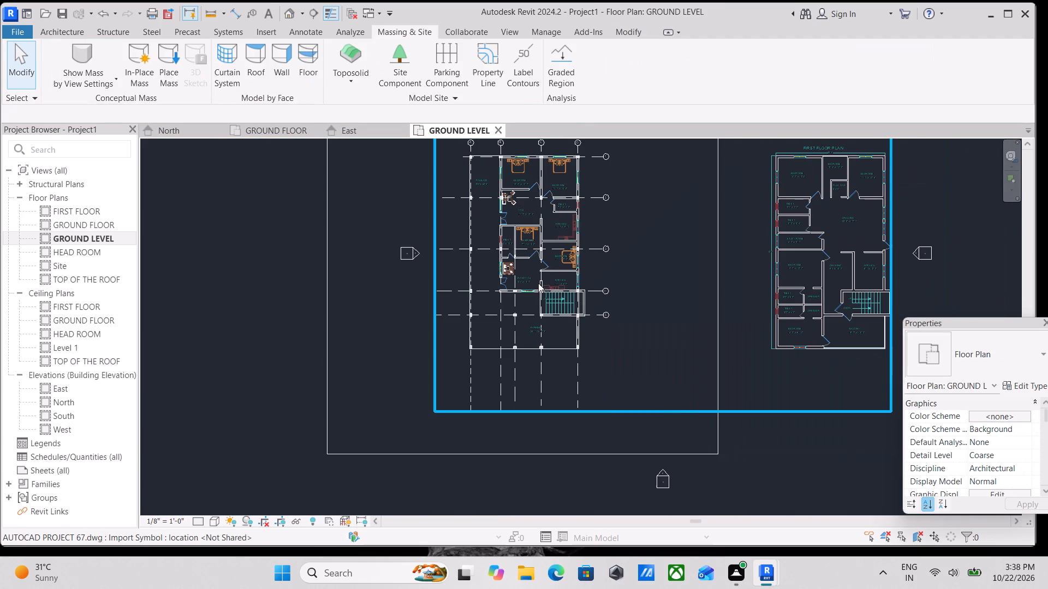
Select the toposolid on GROUND LEVEL and check its extent in the GROUND FLOOR plan view.
left_click(333, 448)
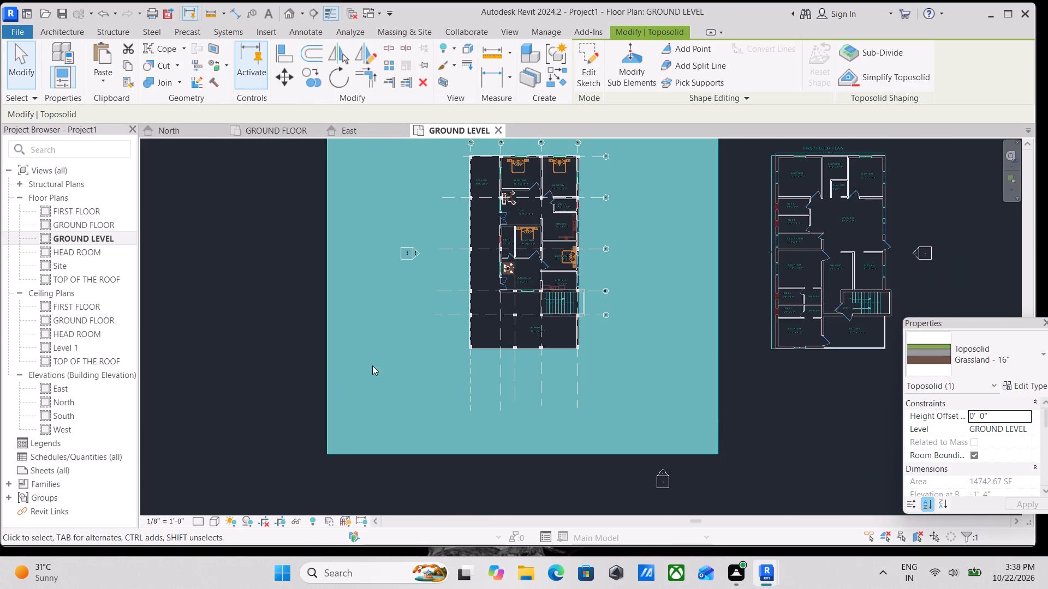
left_click(287, 125)
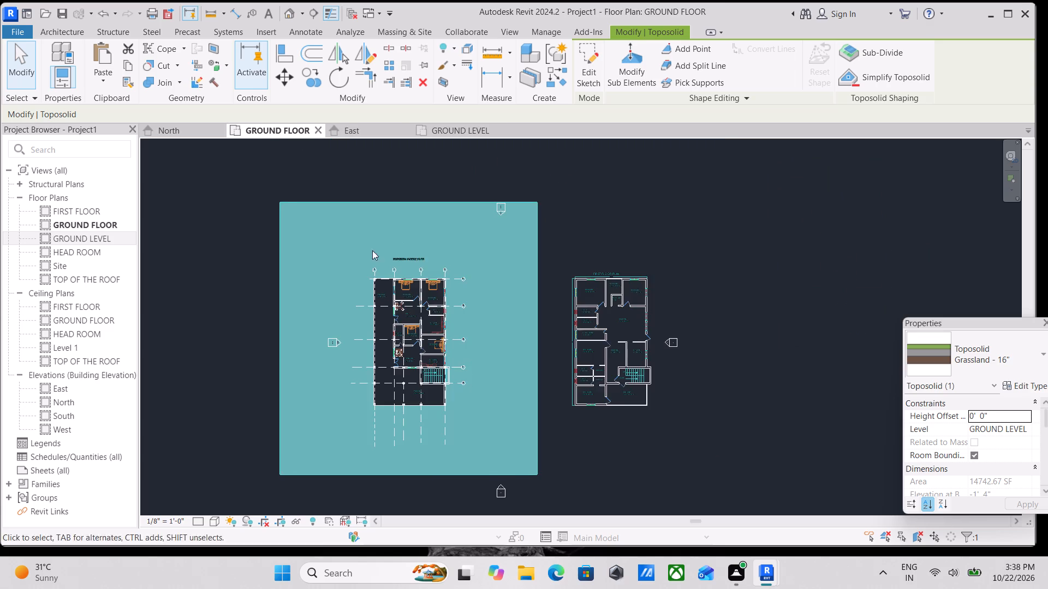
key("Escape")
scroll(448, 399, "down", 2)
left_click(496, 412)
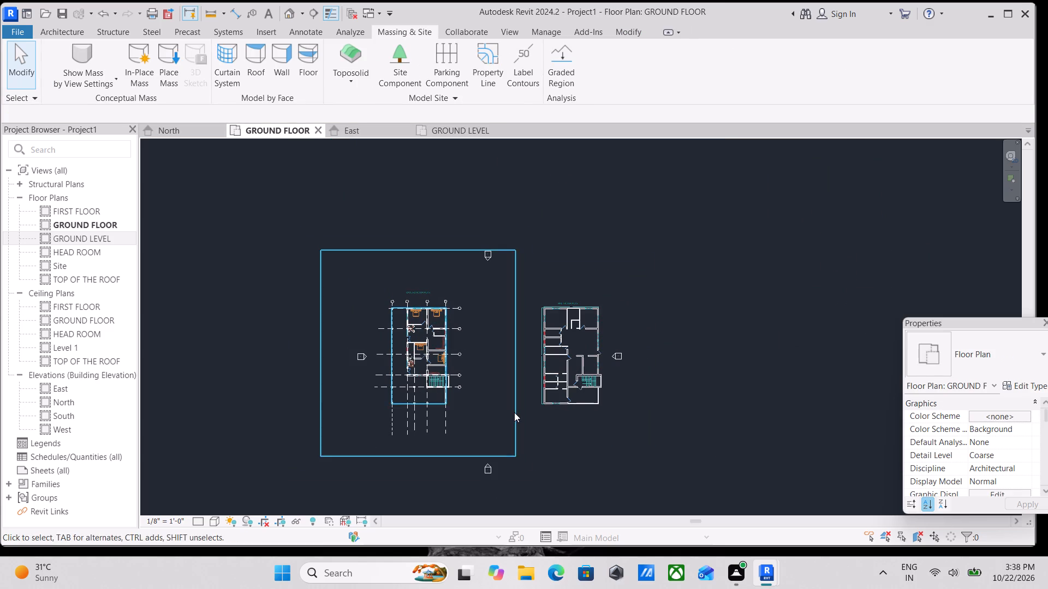
left_click(514, 412)
key("Escape")
scroll(514, 393, "down", 3)
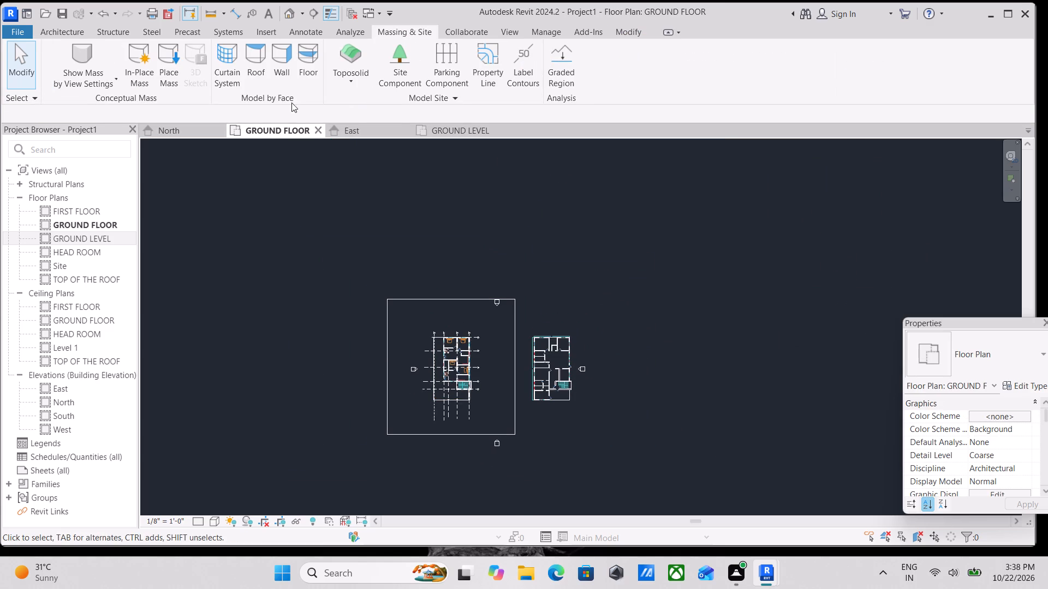
Open the default 3D view and examine the toposolid against the levels and the CAD plan.
left_click(285, 10)
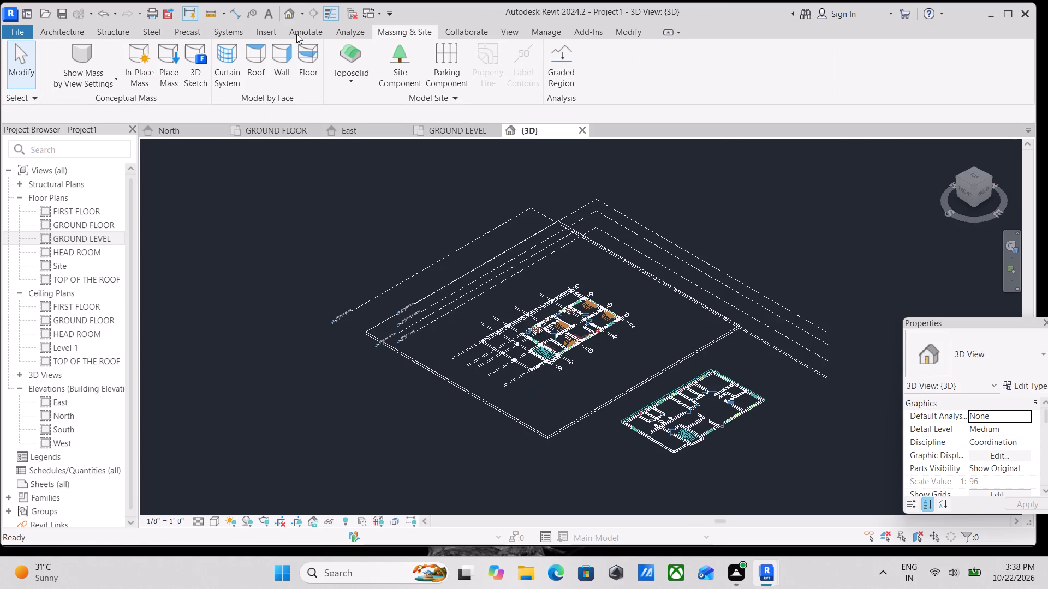
scroll(474, 355, "up", 2)
scroll(486, 354, "down", 2)
middle_click_drag(512, 364, 518, 360, "shift")
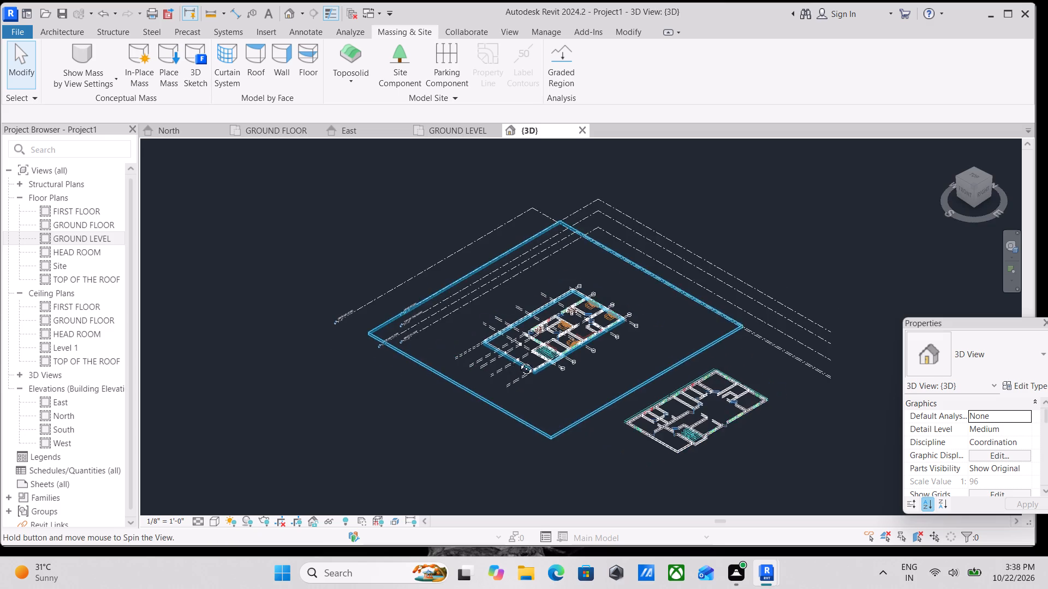
middle_click_drag(518, 360, 639, 265, "shift")
scroll(540, 374, "up", 5)
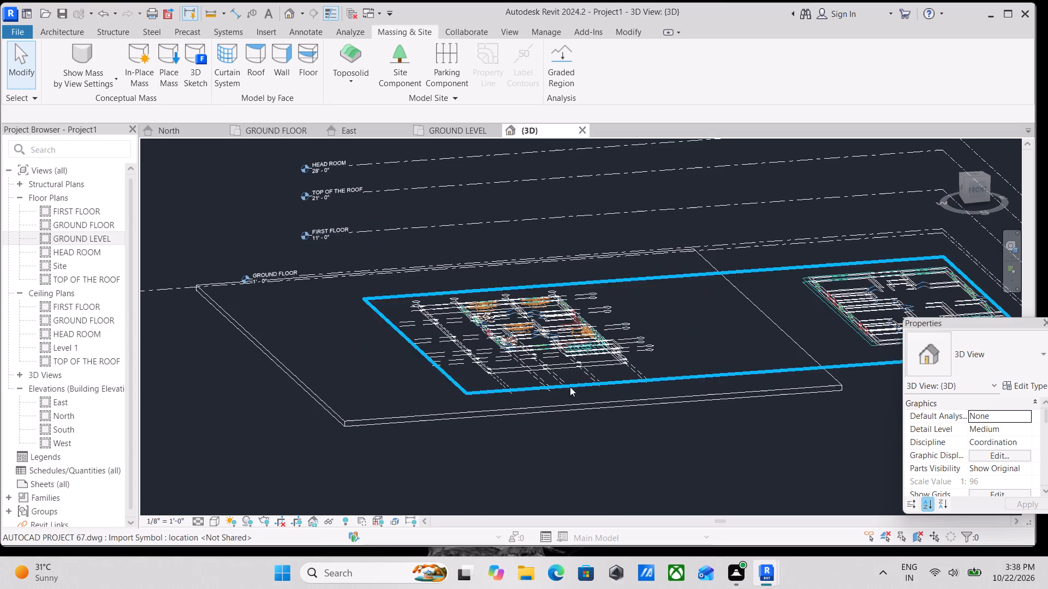
scroll(440, 431, "down", 2)
middle_click_drag(440, 431, 402, 453)
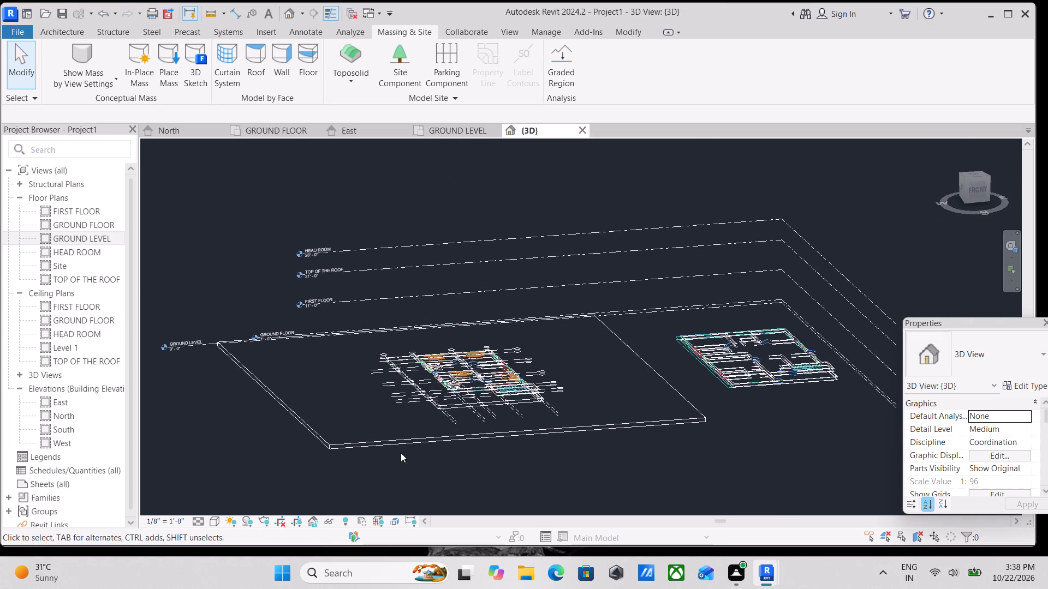
scroll(401, 452, "down", 1)
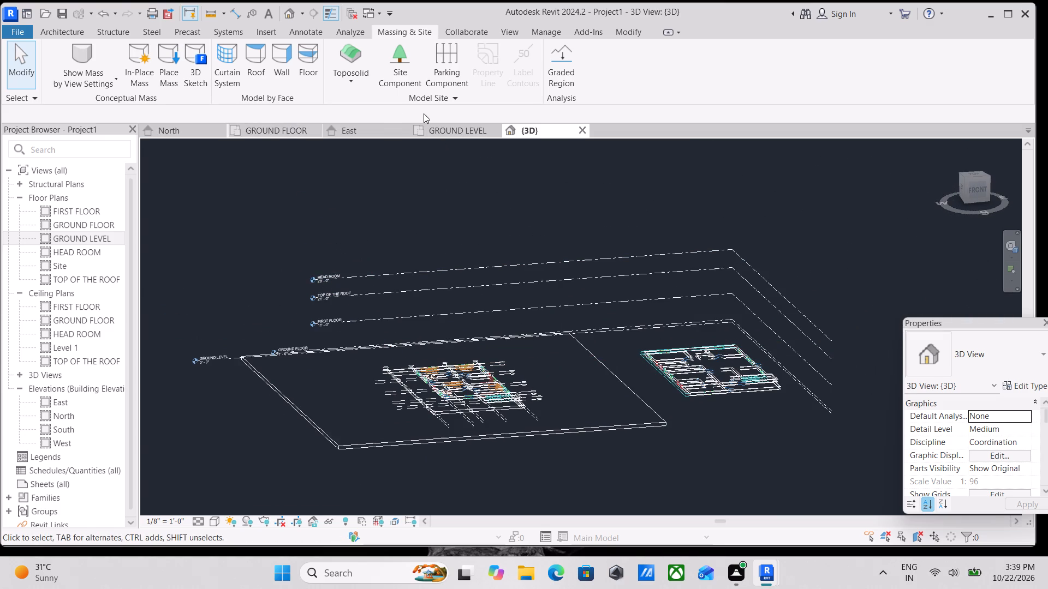
Return to the GROUND FLOOR plan view and examine the column locations, grids and rooms in the CAD drawing.
left_click(291, 129)
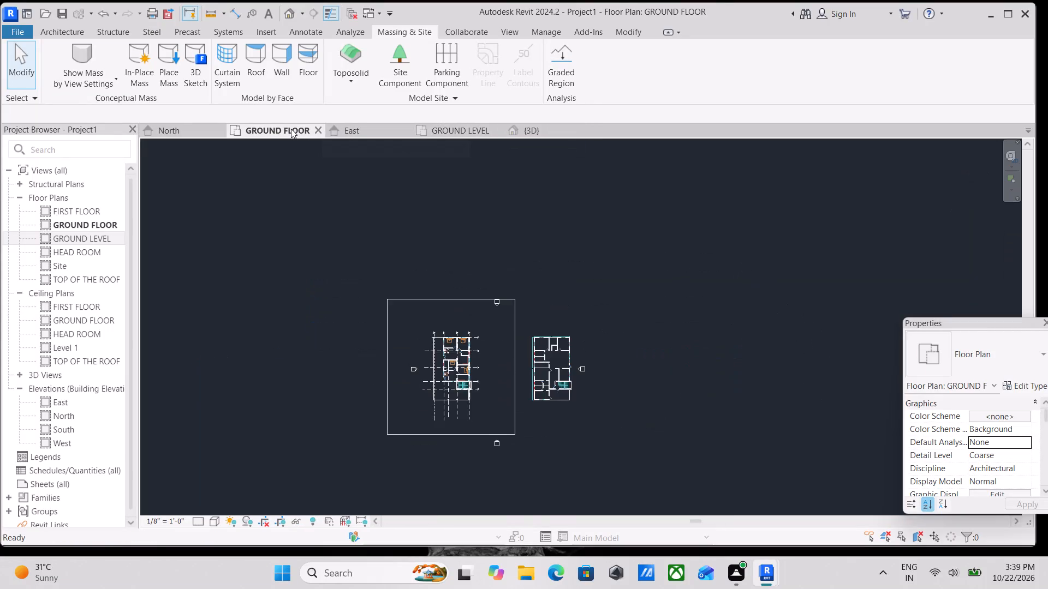
scroll(396, 329, "up", 7)
scroll(485, 378, "up", 10)
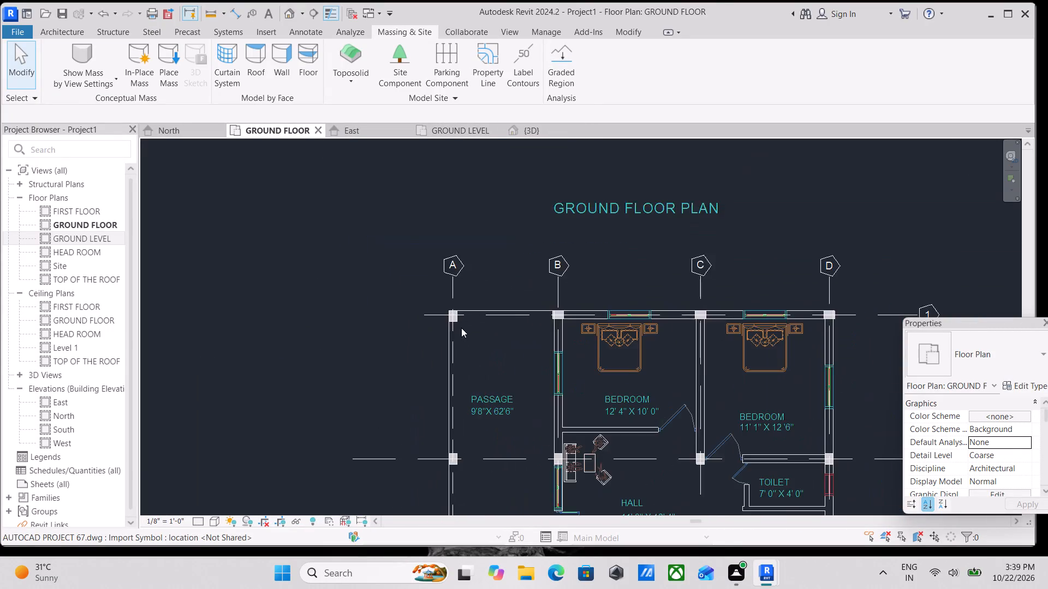
scroll(461, 328, "up", 3)
middle_click_drag(479, 325, 296, 264)
scroll(403, 312, "down", 2)
middle_click_drag(403, 312, 336, 308)
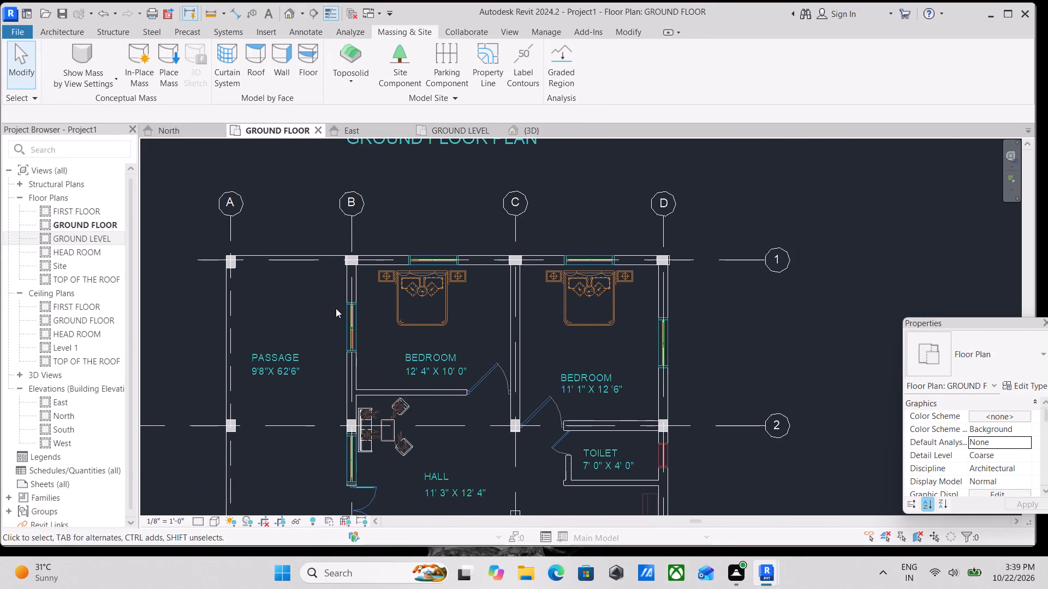
middle_click_drag(269, 315, 338, 291)
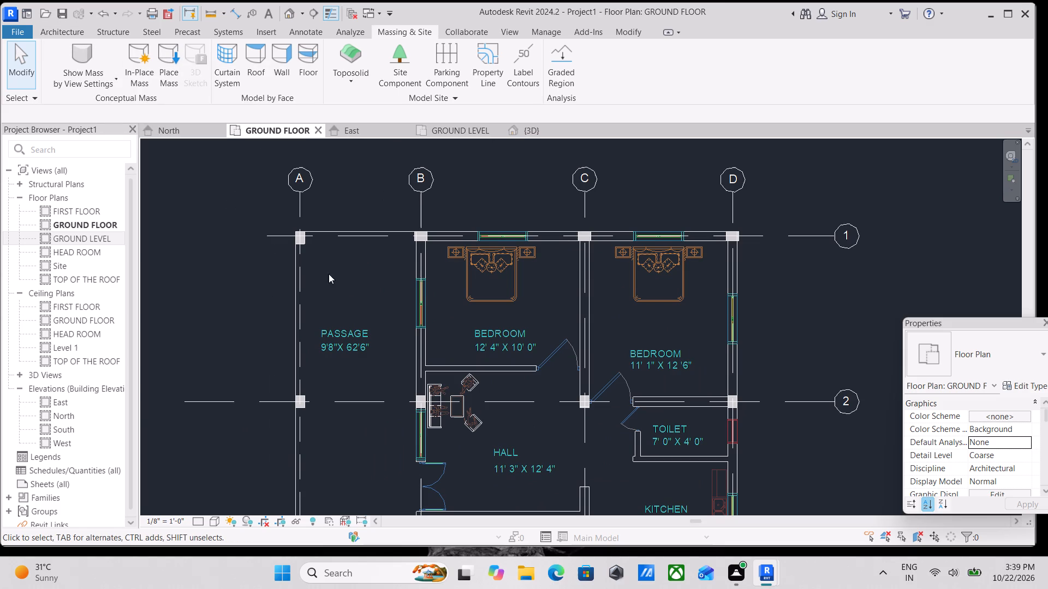
scroll(341, 260, "up", 1)
scroll(341, 260, "down", 1)
middle_click_drag(341, 260, 326, 301)
scroll(353, 289, "down", 1)
middle_click_drag(353, 289, 366, 248)
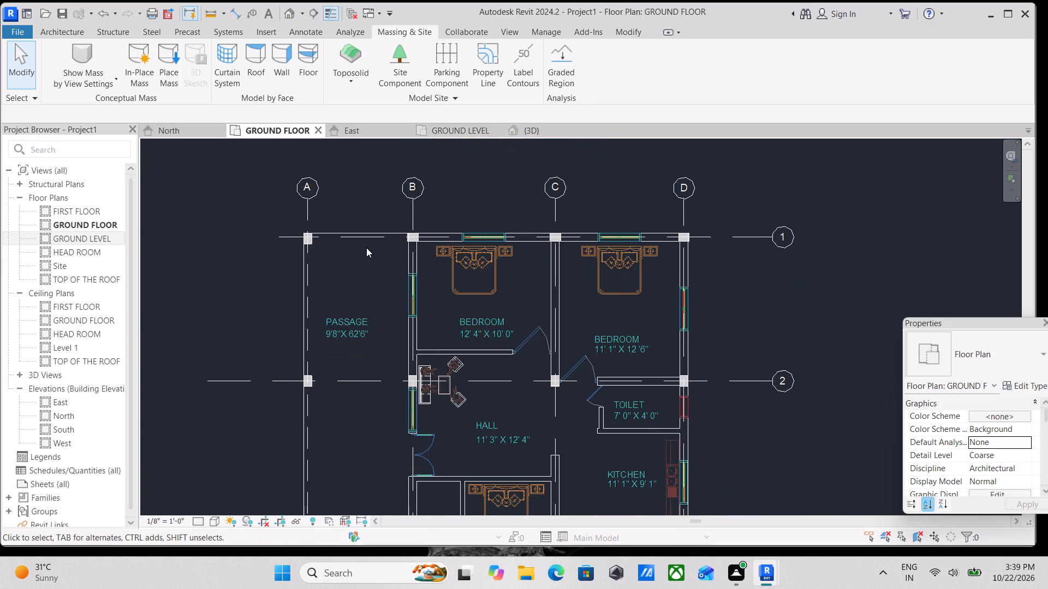
scroll(366, 248, "down", 1)
middle_click_drag(367, 285, 374, 366)
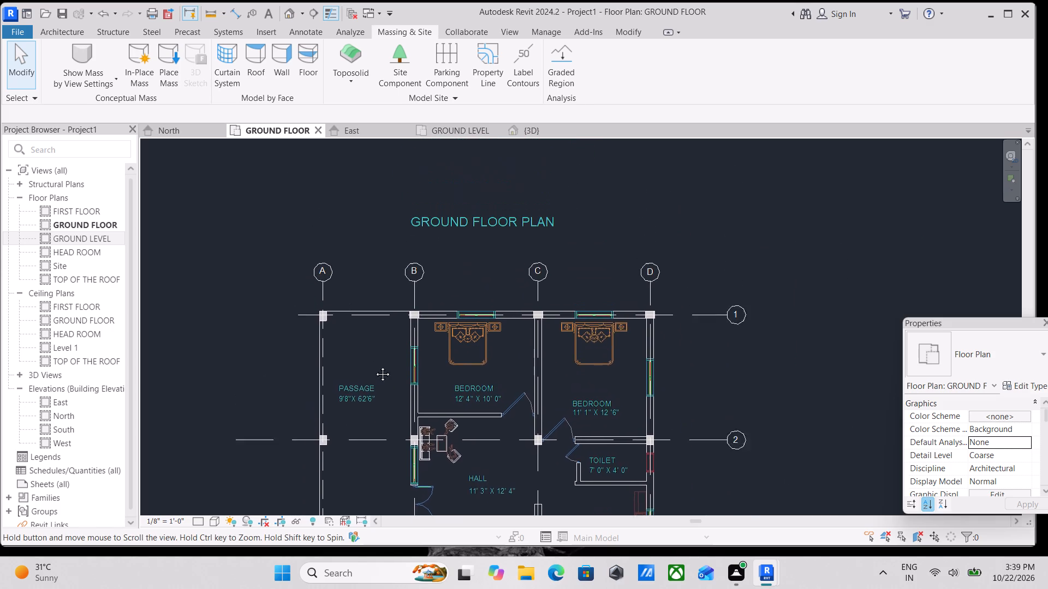
middle_click_drag(374, 366, 344, 225)
scroll(350, 309, "down", 3)
middle_click_drag(350, 310, 453, 327)
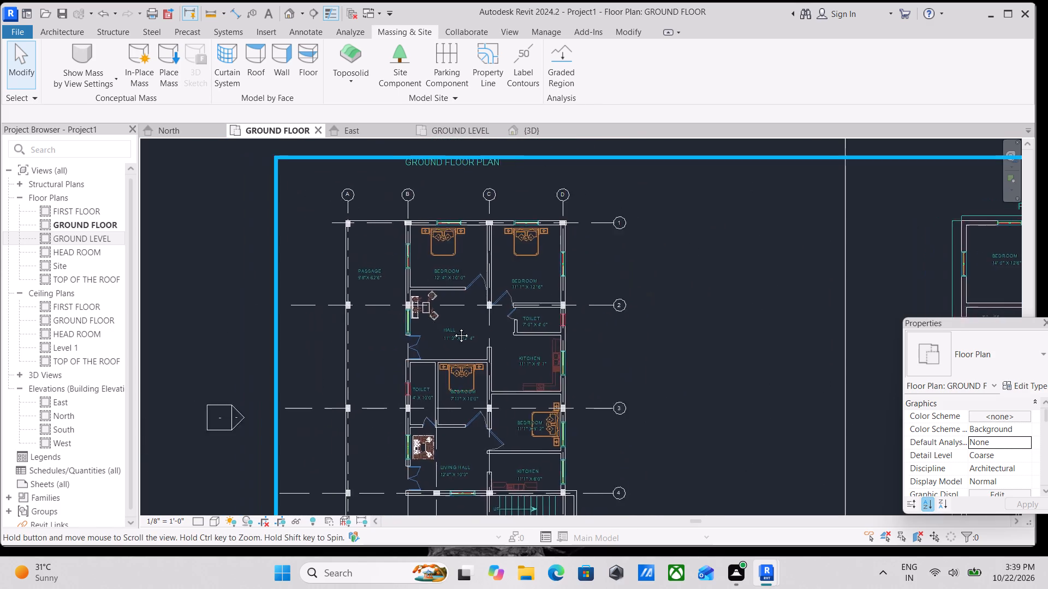
middle_click_drag(453, 327, 484, 332)
scroll(431, 273, "up", 1)
scroll(473, 244, "up", 2)
middle_click_drag(456, 253, 463, 330)
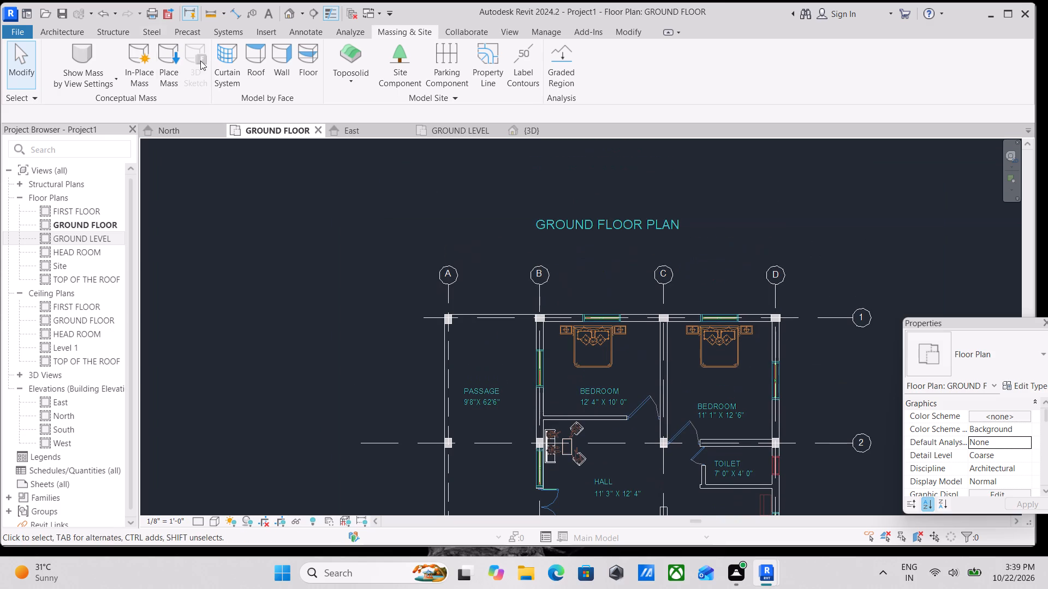
Load the 9039_Column_with_vine_coil_11098 family from the column folder inside SHUBHAM CITY in Documents.
left_click(62, 32)
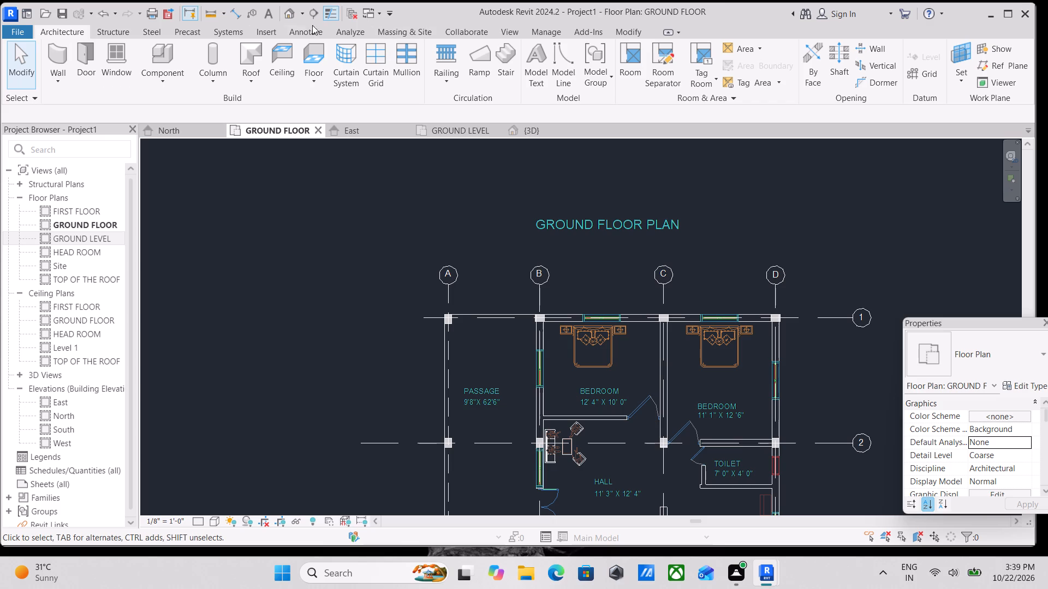
left_click(272, 28)
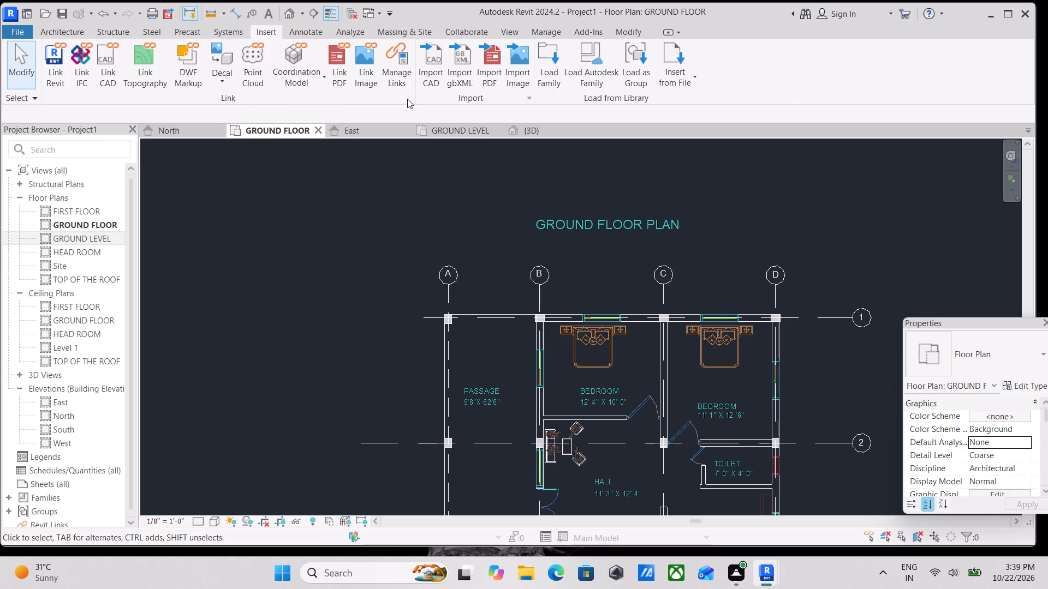
left_click(553, 73)
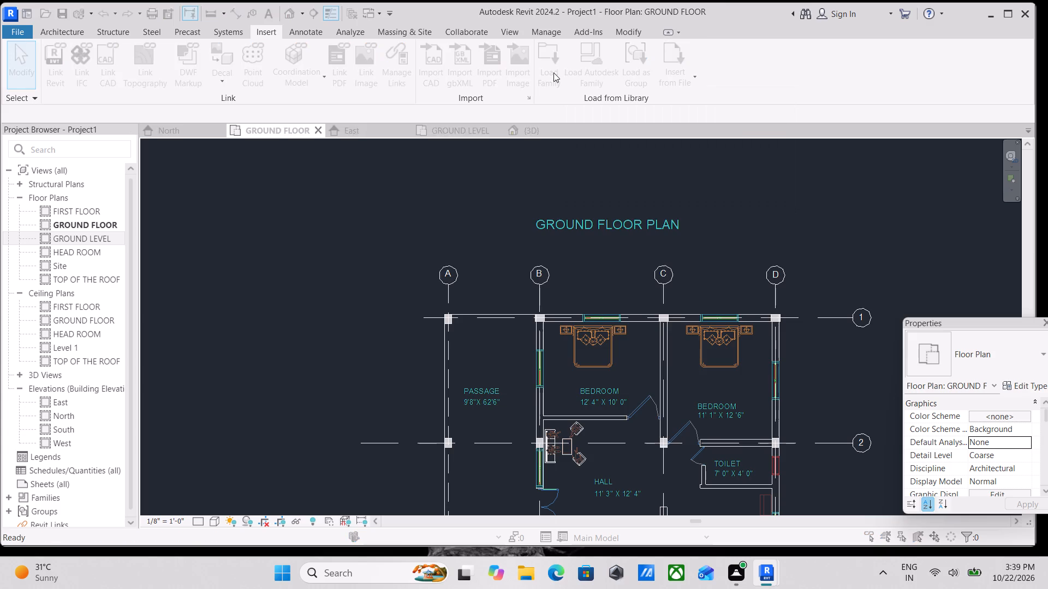
double_click(405, 189)
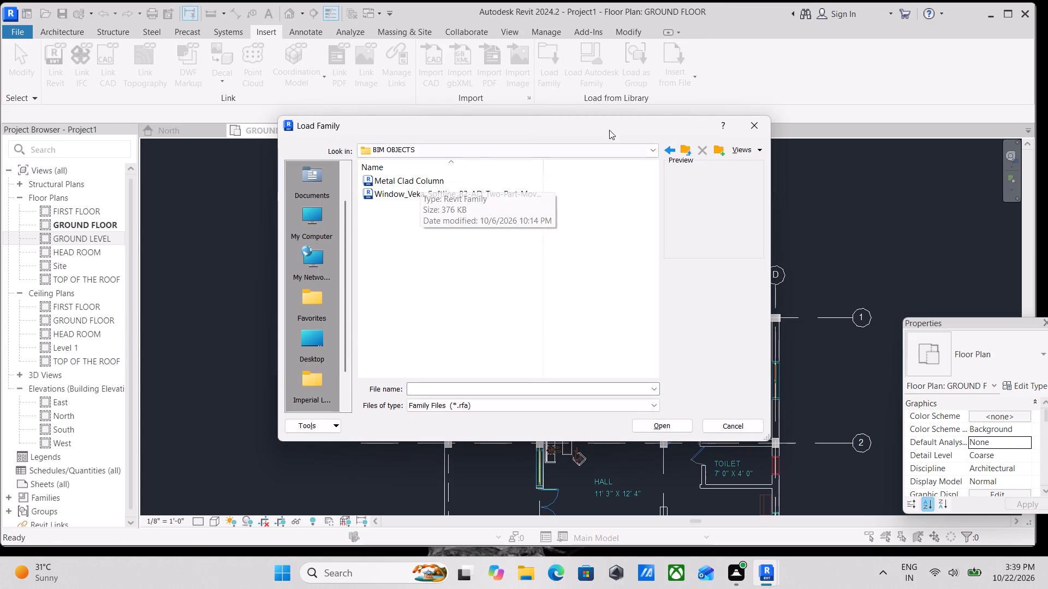
left_click(667, 148)
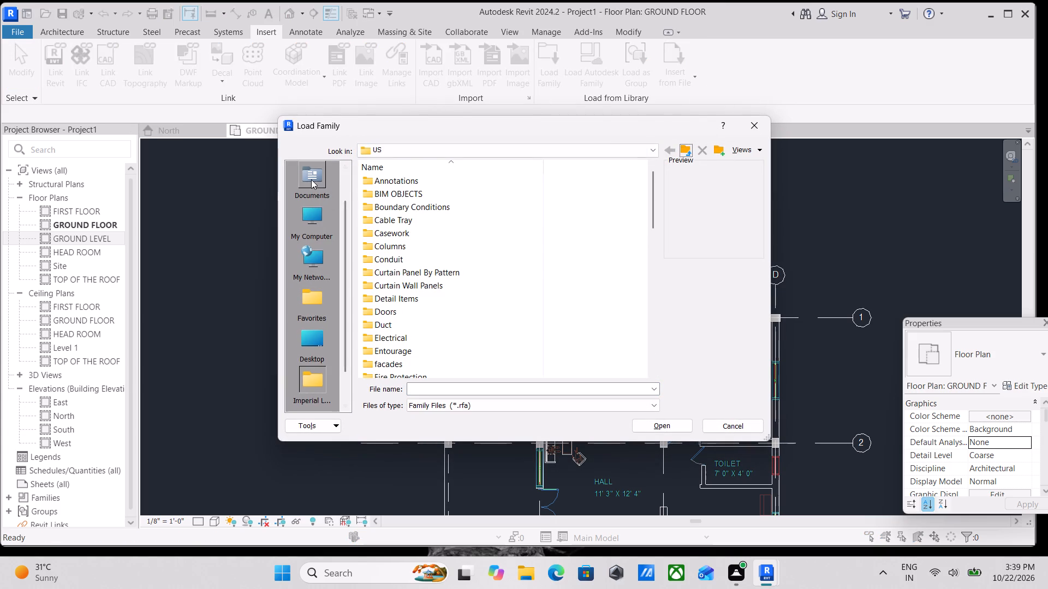
double_click(311, 179)
double_click(408, 324)
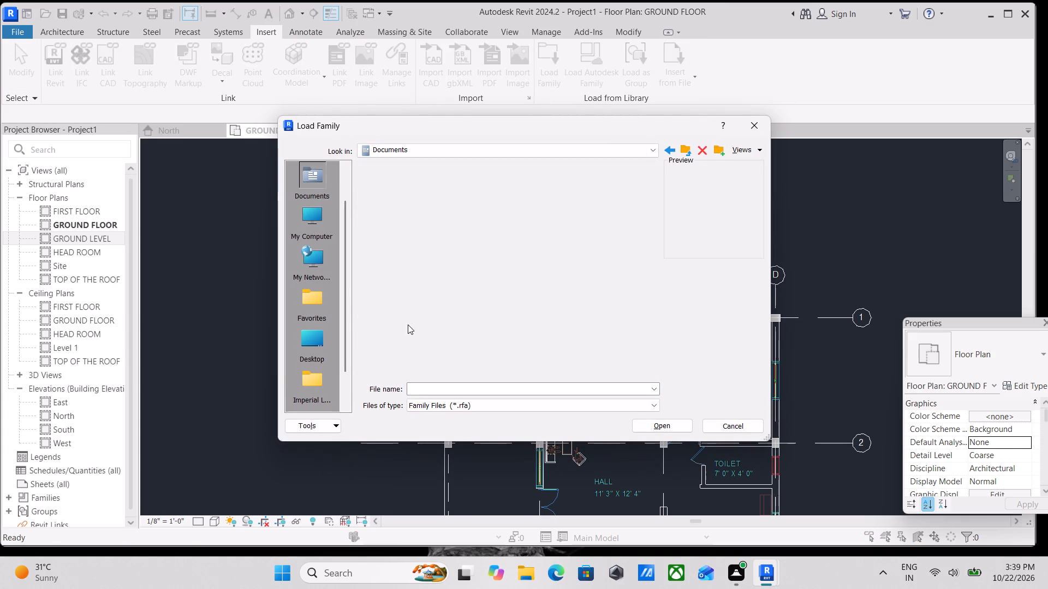
double_click(403, 184)
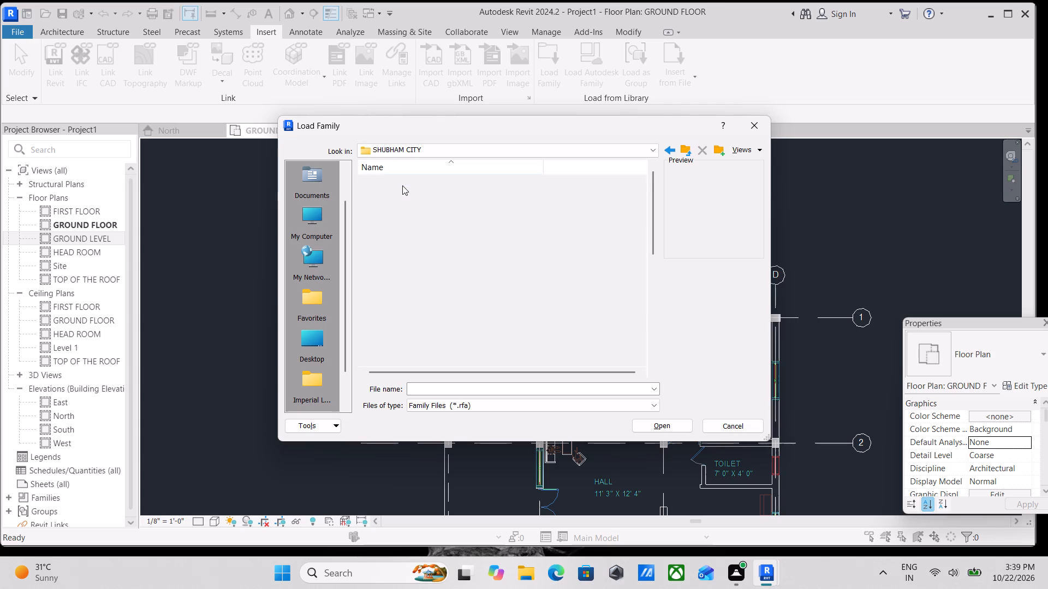
scroll(396, 233, "down", 1)
double_click(396, 249)
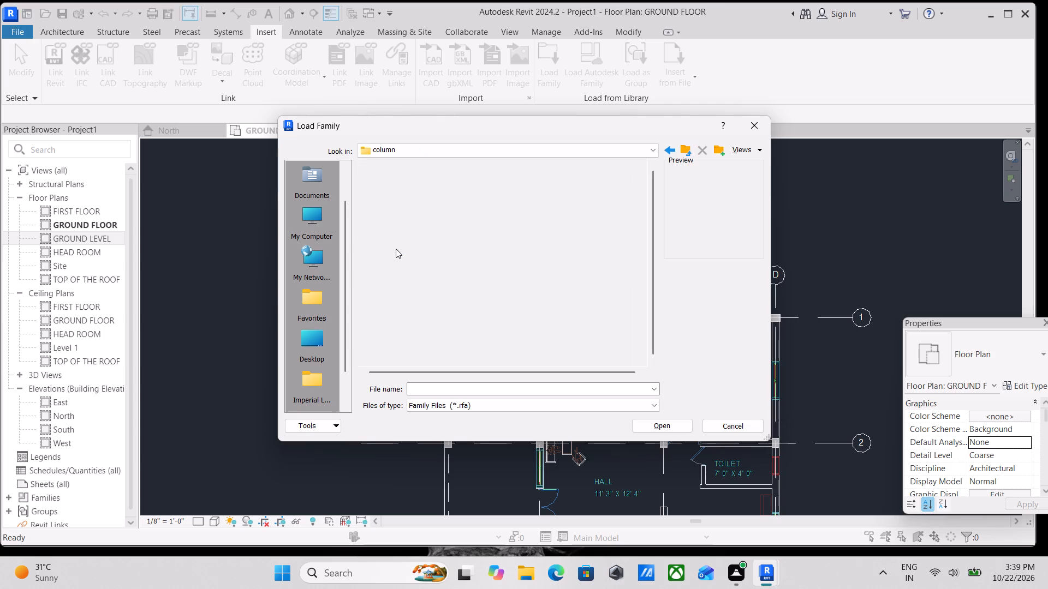
left_click(411, 177)
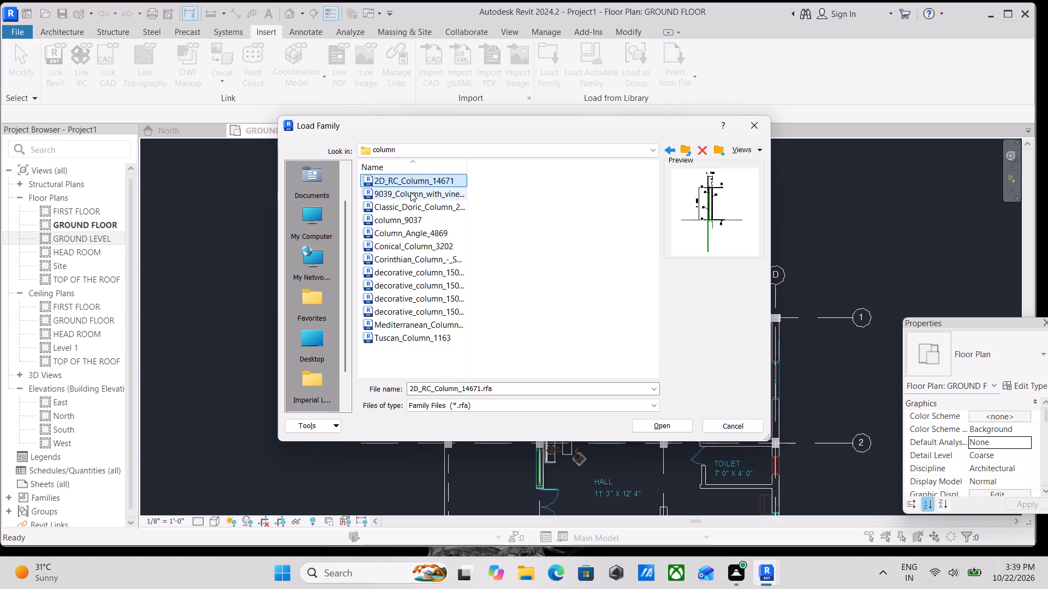
left_click(410, 192)
left_click(399, 211)
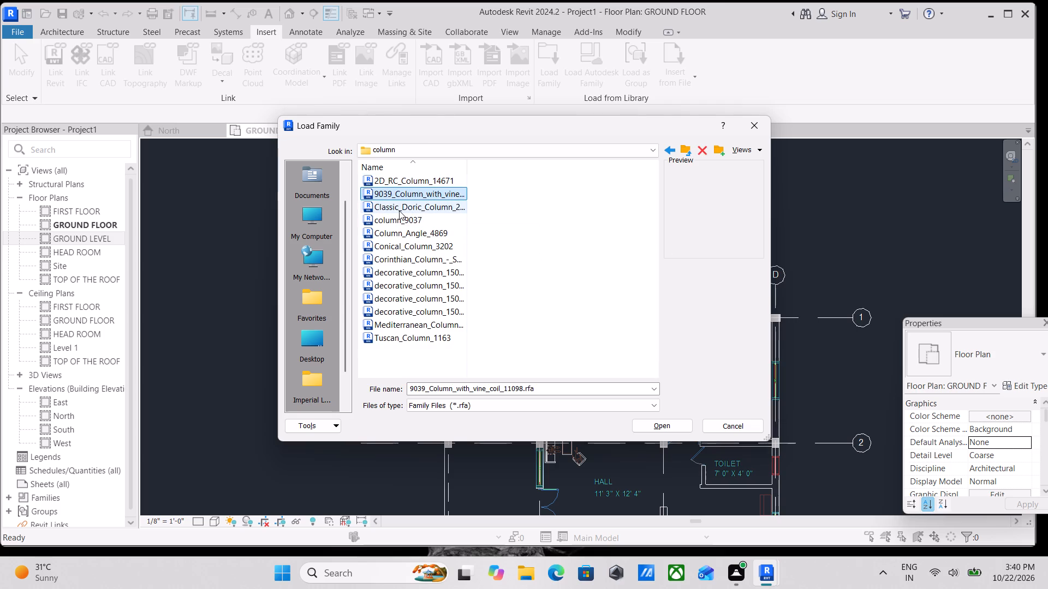
left_click(399, 217)
left_click(404, 190)
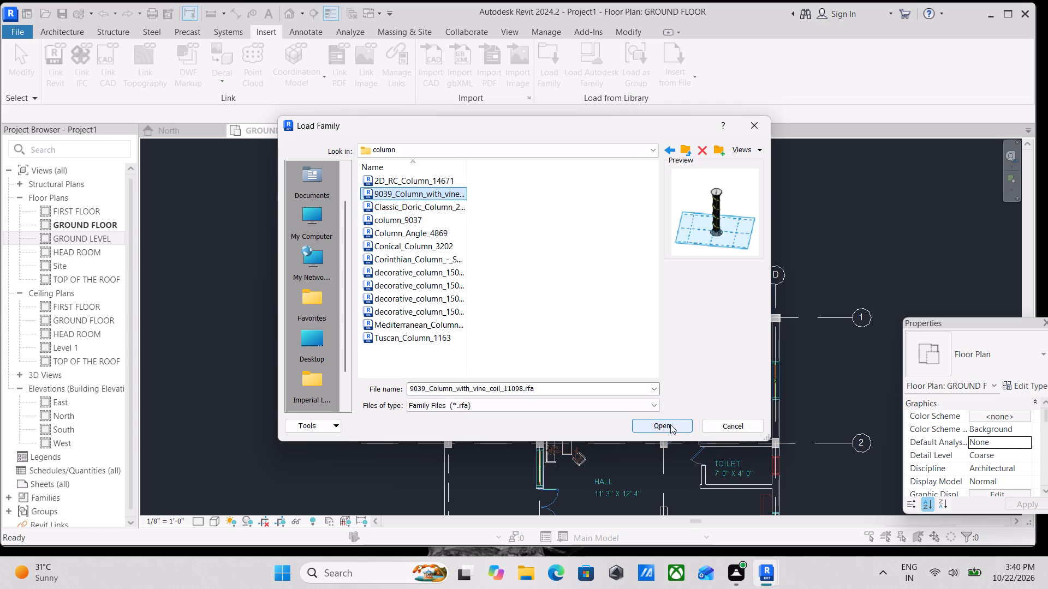
left_click(669, 425)
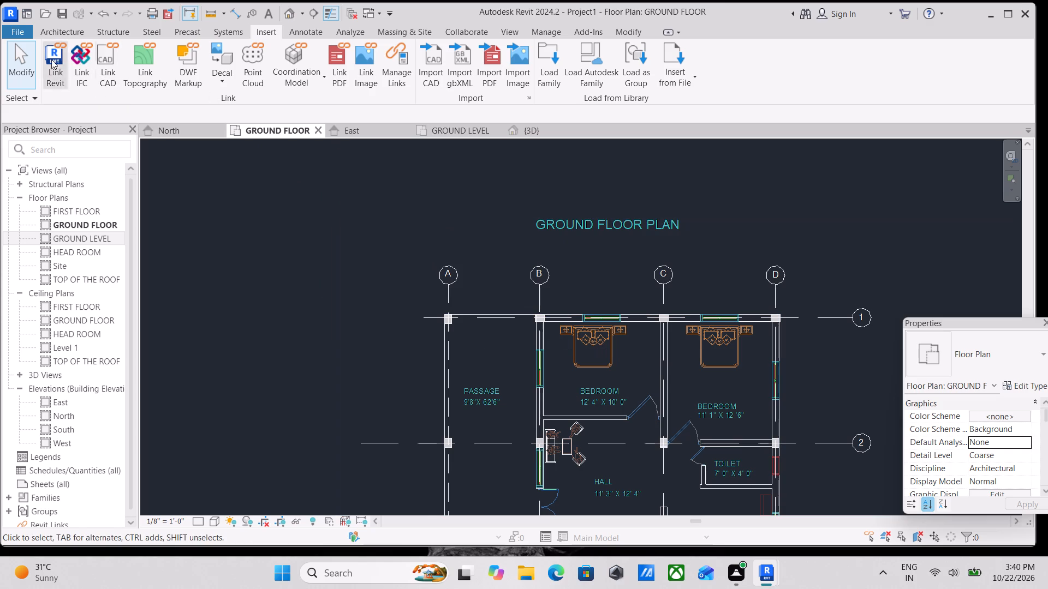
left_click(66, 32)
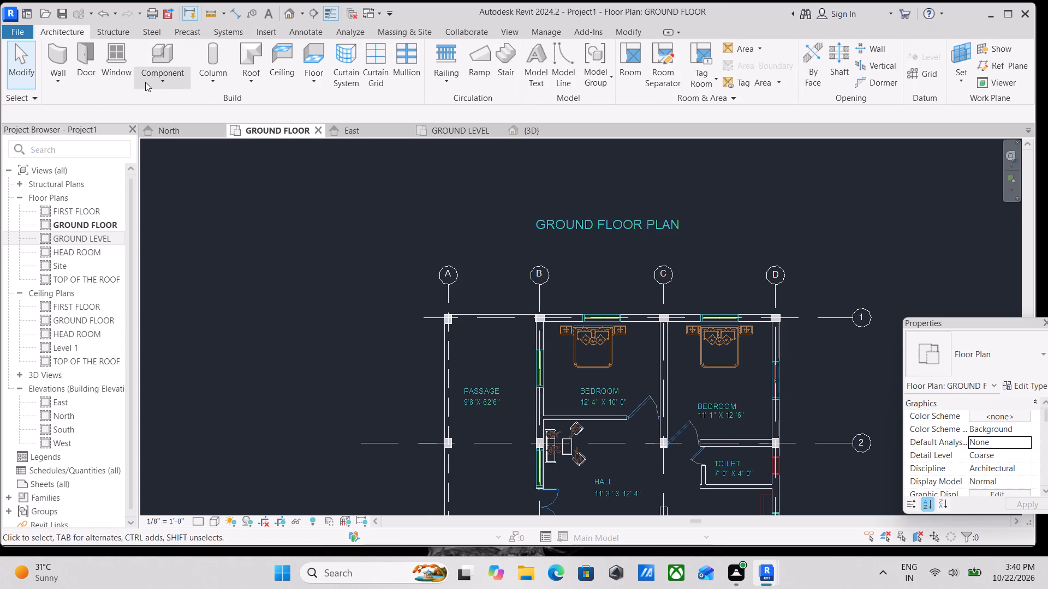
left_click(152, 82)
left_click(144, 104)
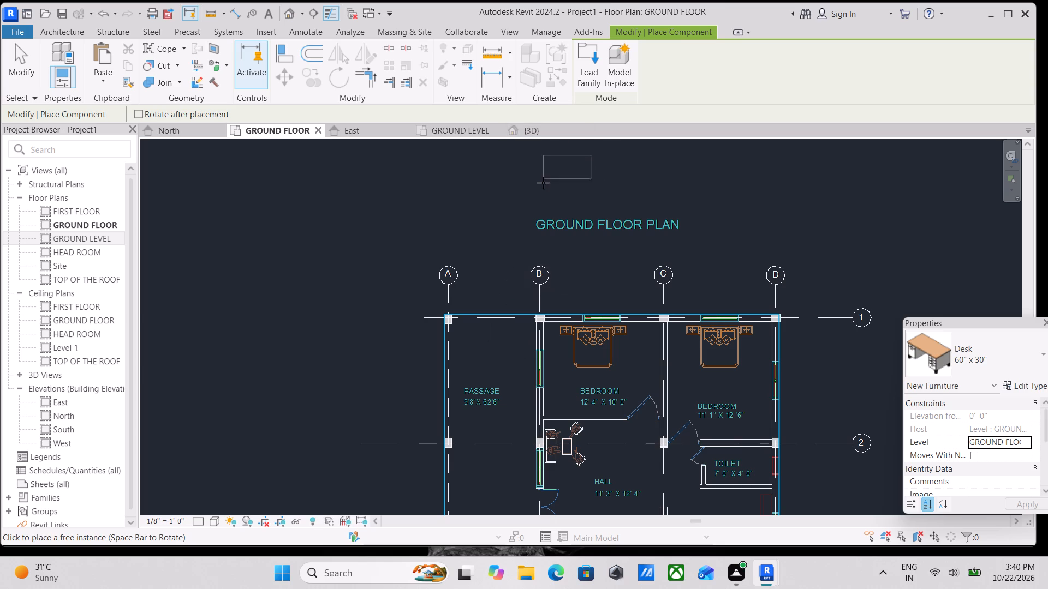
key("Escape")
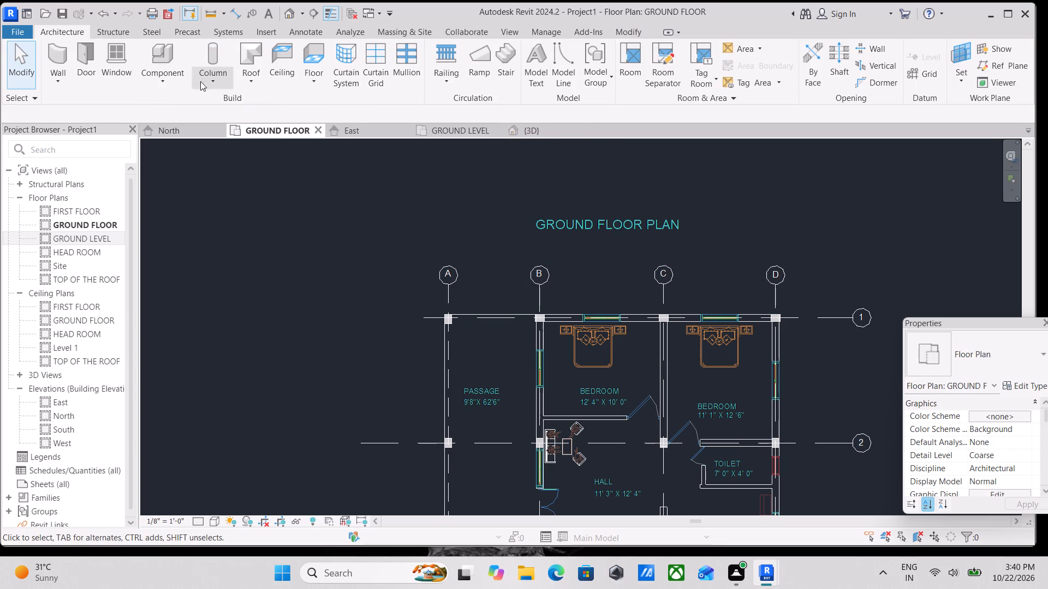
Start the Structural Column command and check its available types for the vine coil column.
type("CL")
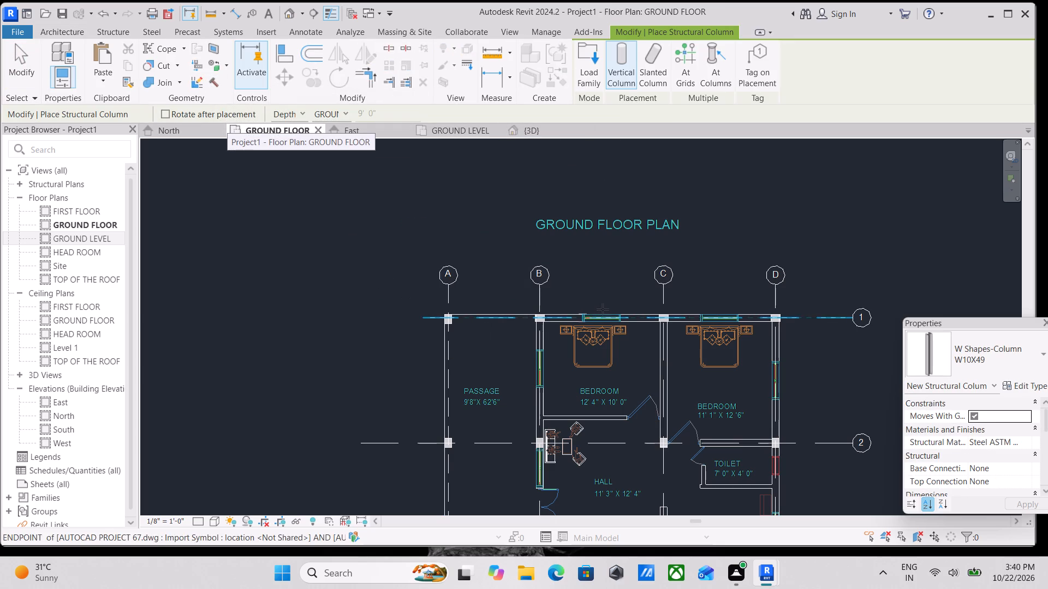
left_click(1013, 367)
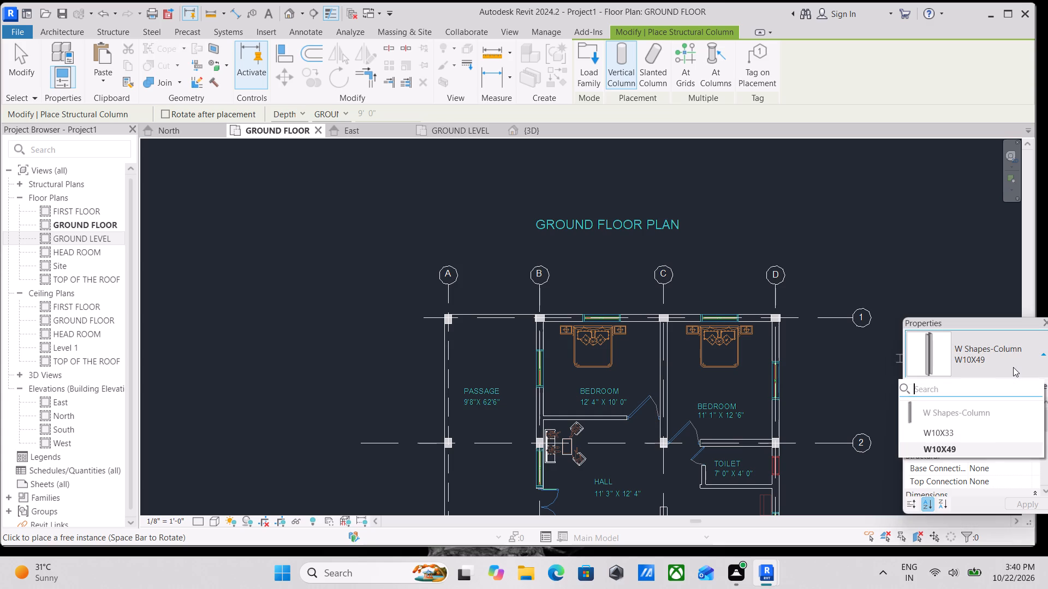
left_click(1013, 367)
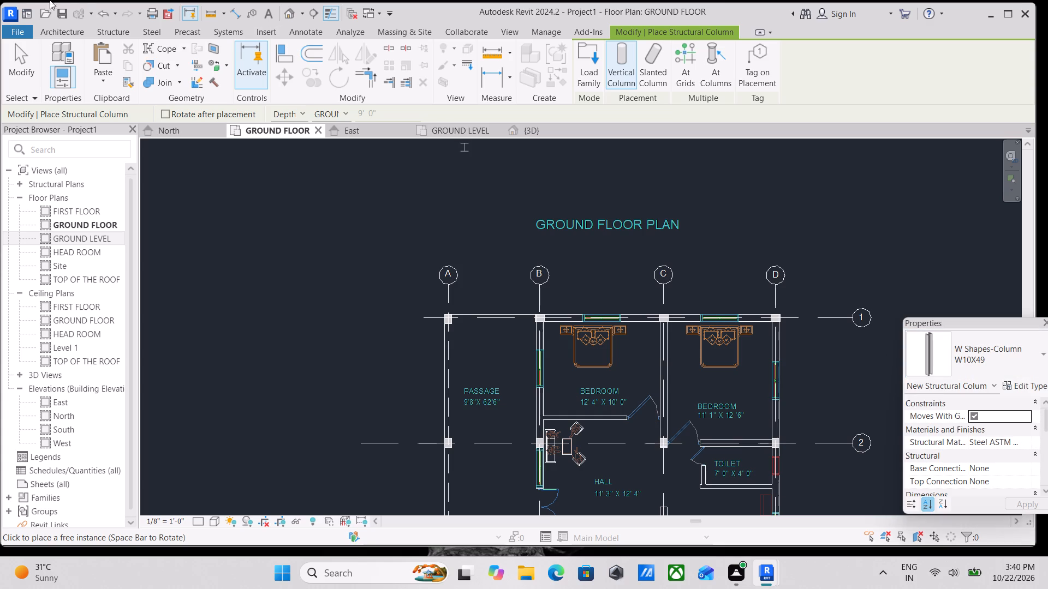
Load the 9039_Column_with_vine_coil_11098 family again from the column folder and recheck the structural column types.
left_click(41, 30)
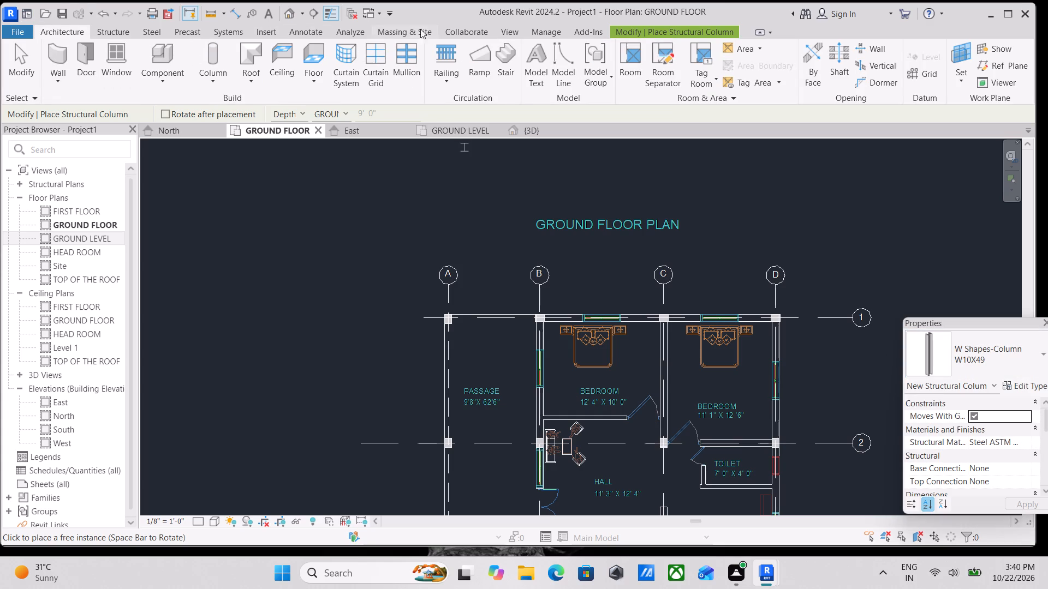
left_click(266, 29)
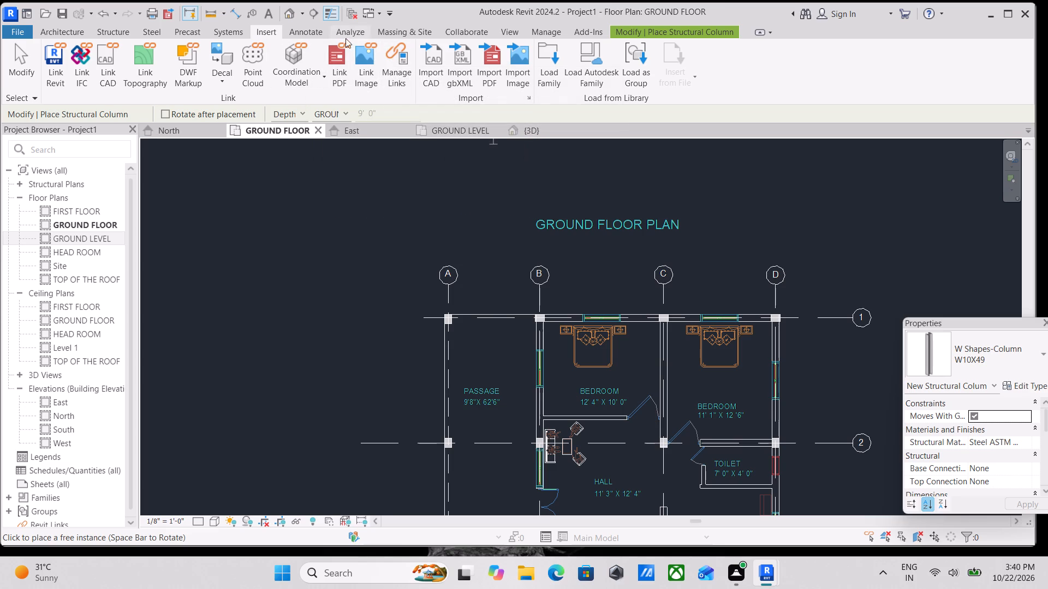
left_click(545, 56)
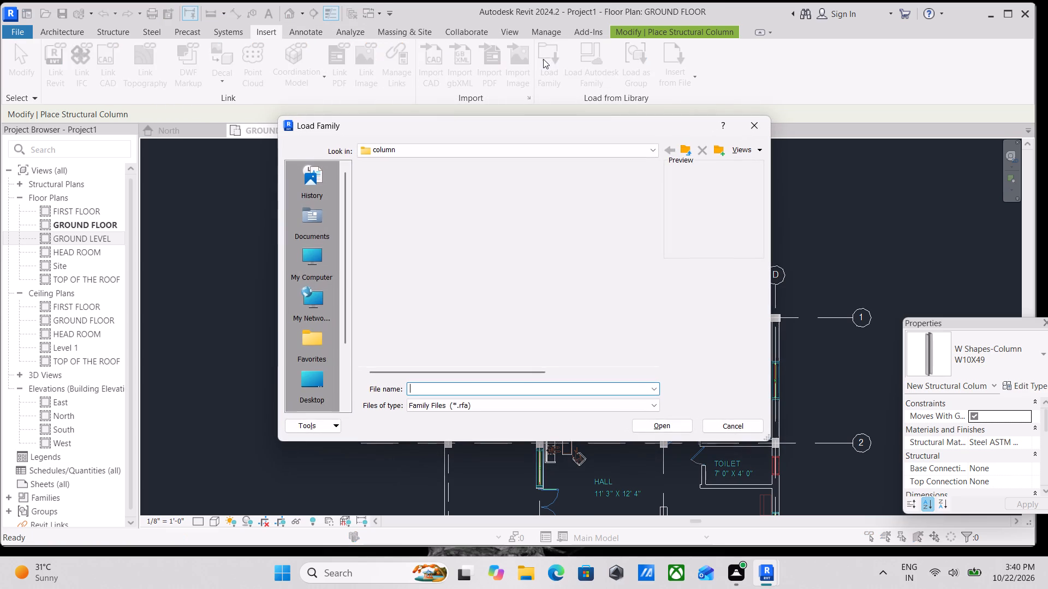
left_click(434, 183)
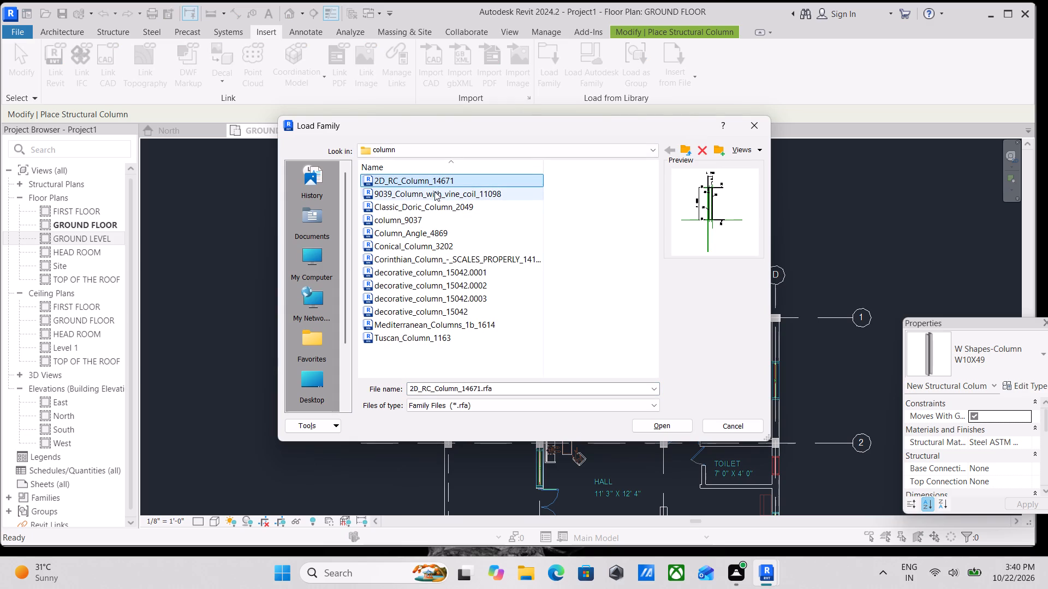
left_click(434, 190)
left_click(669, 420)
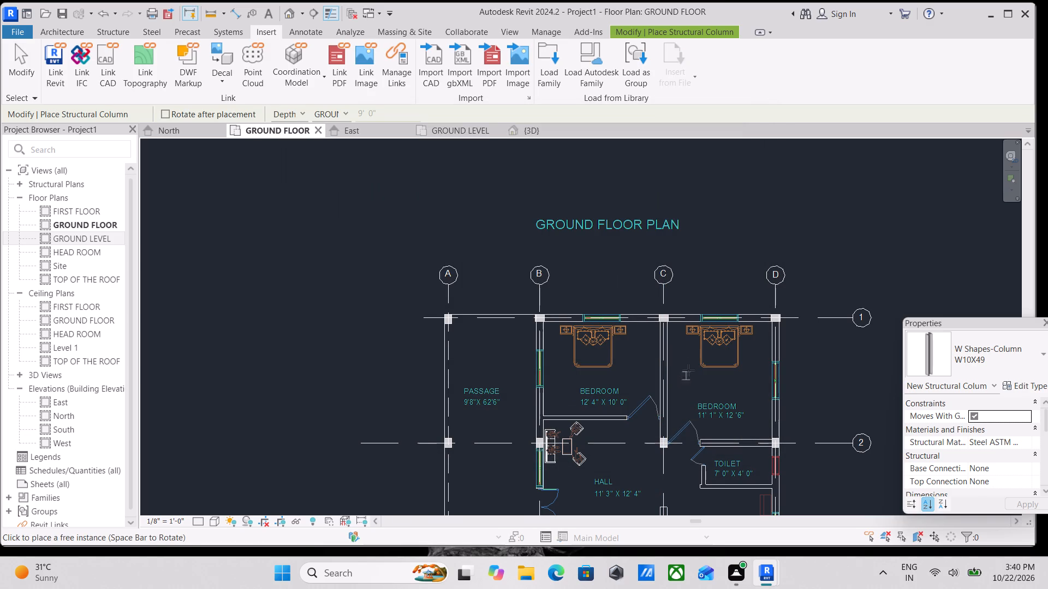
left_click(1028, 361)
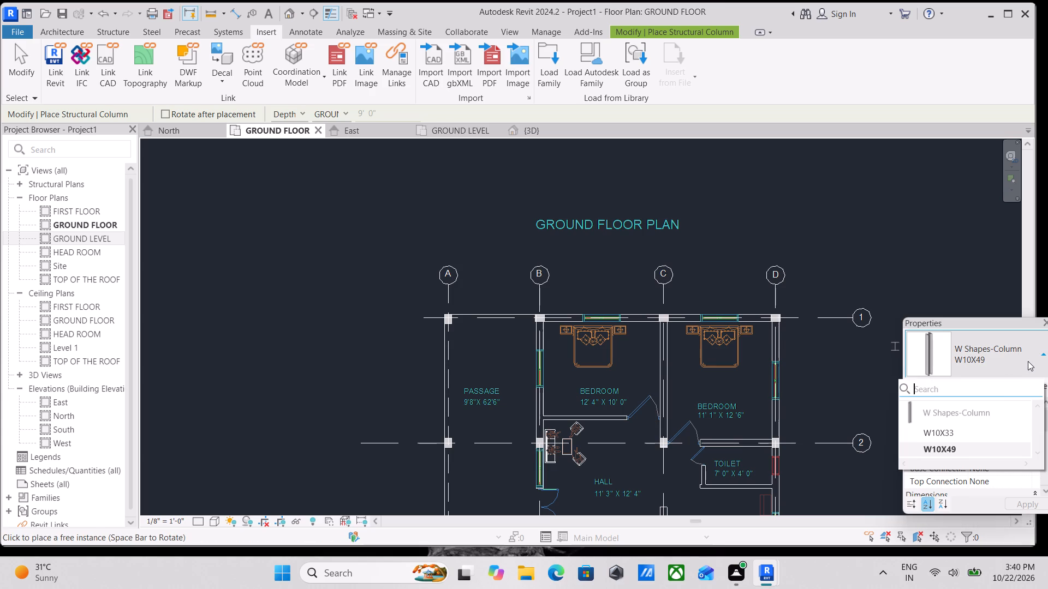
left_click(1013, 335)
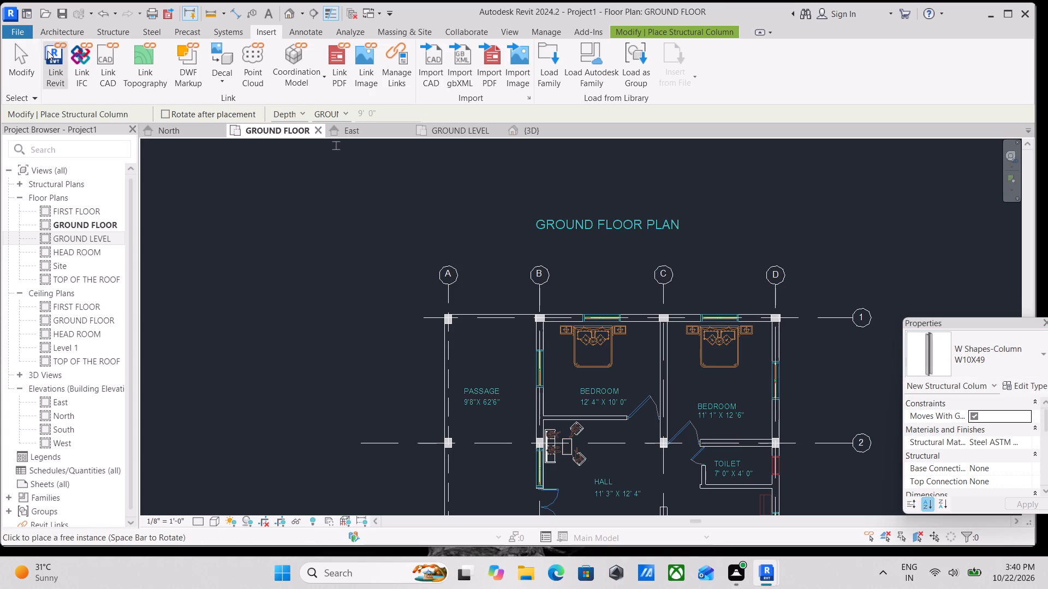
Start the Place a Component command and check its available types for the vine coil column.
left_click(68, 28)
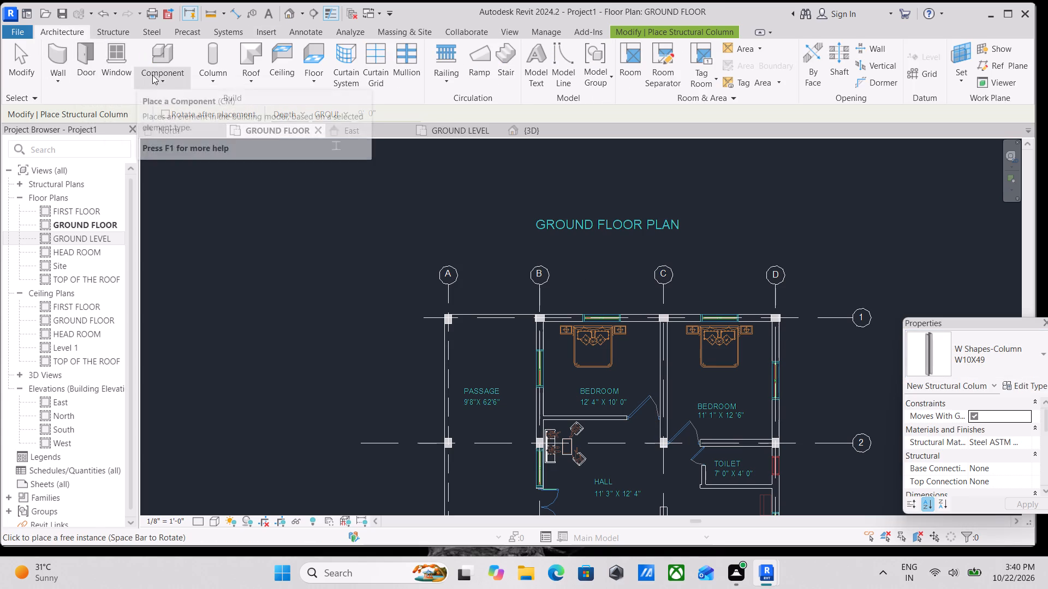
left_click(152, 75)
left_click(150, 103)
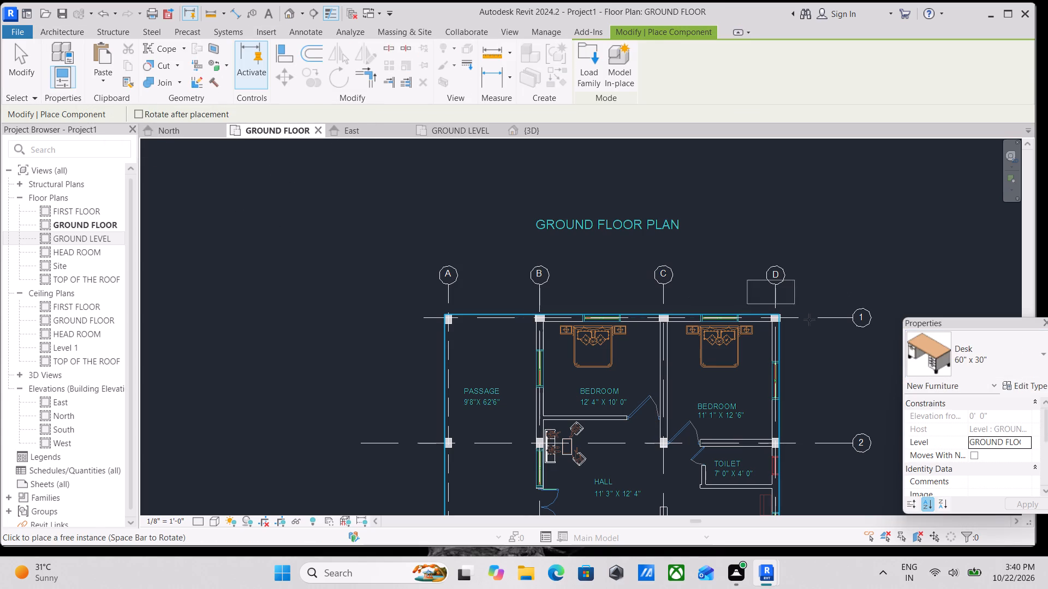
left_click(1037, 357)
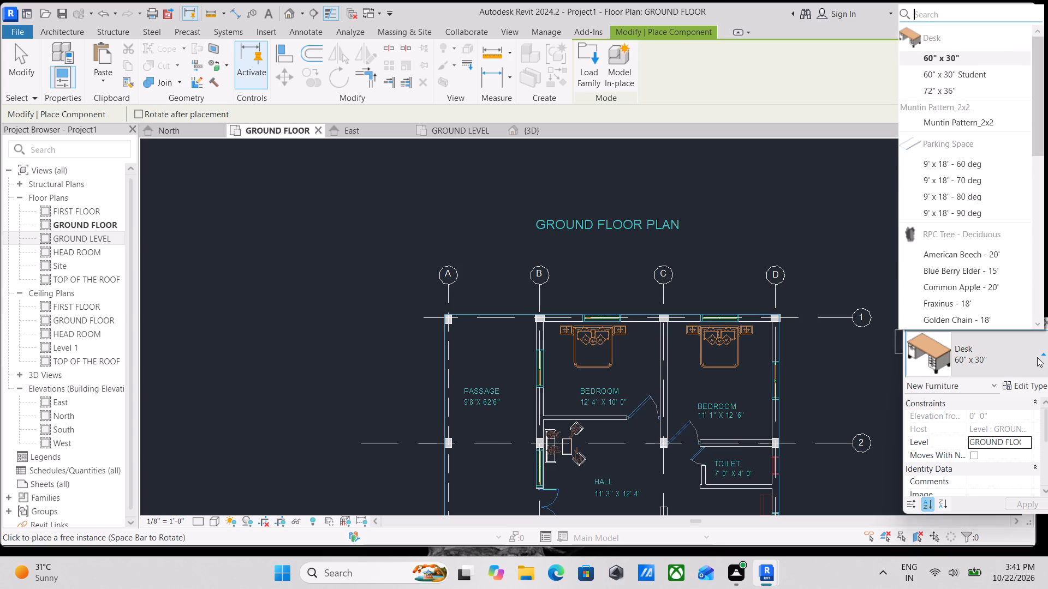
left_click(1035, 353)
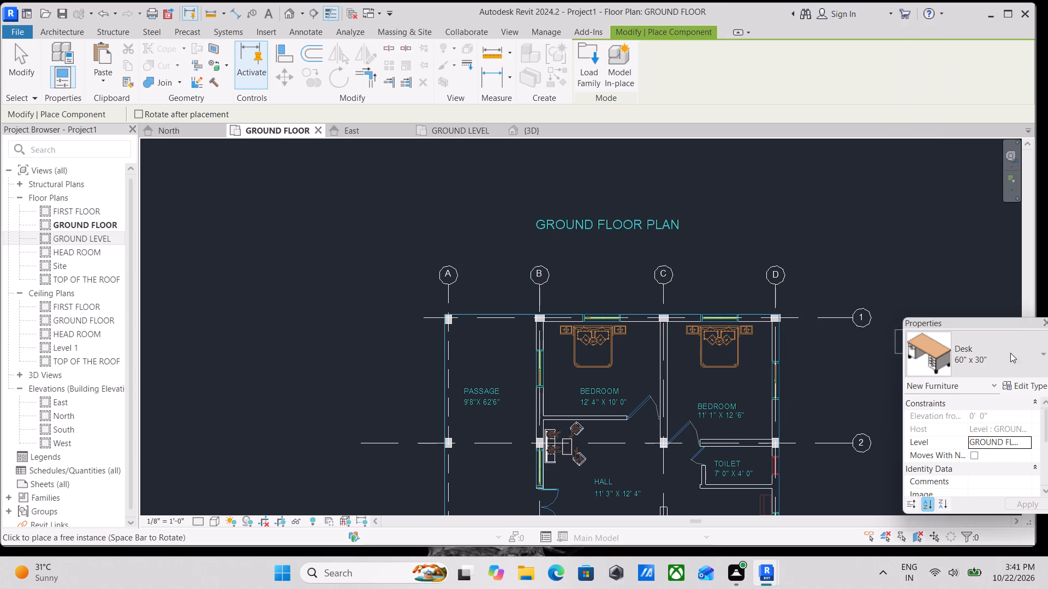
Place 9039_Column_with_vine_coil_11098 architectural columns at grid intersections A1 and B1, with their height up to FIRST FLOOR.
left_click(70, 28)
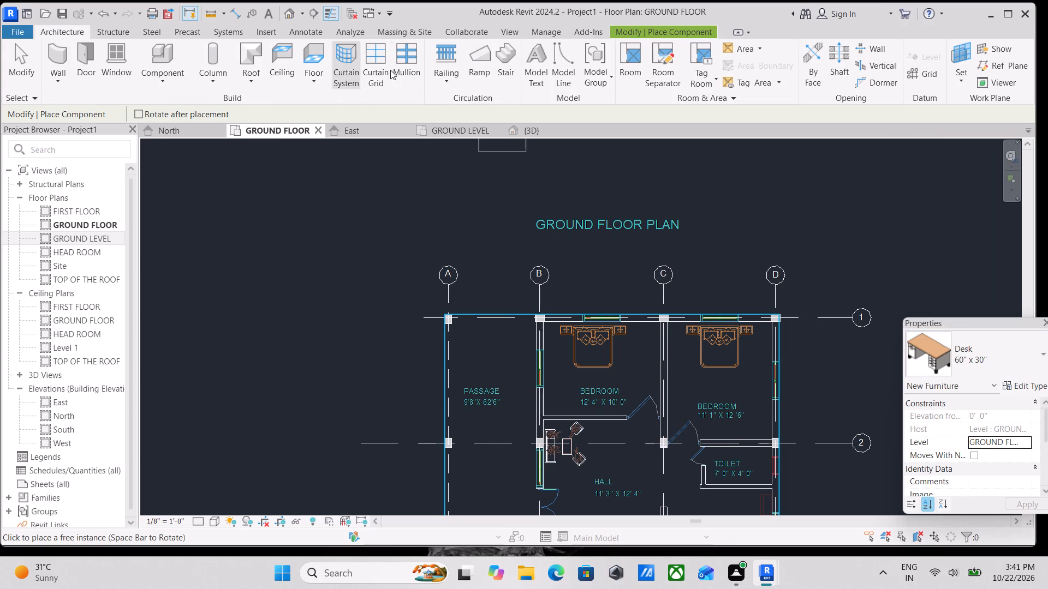
left_click(210, 74)
left_click(230, 134)
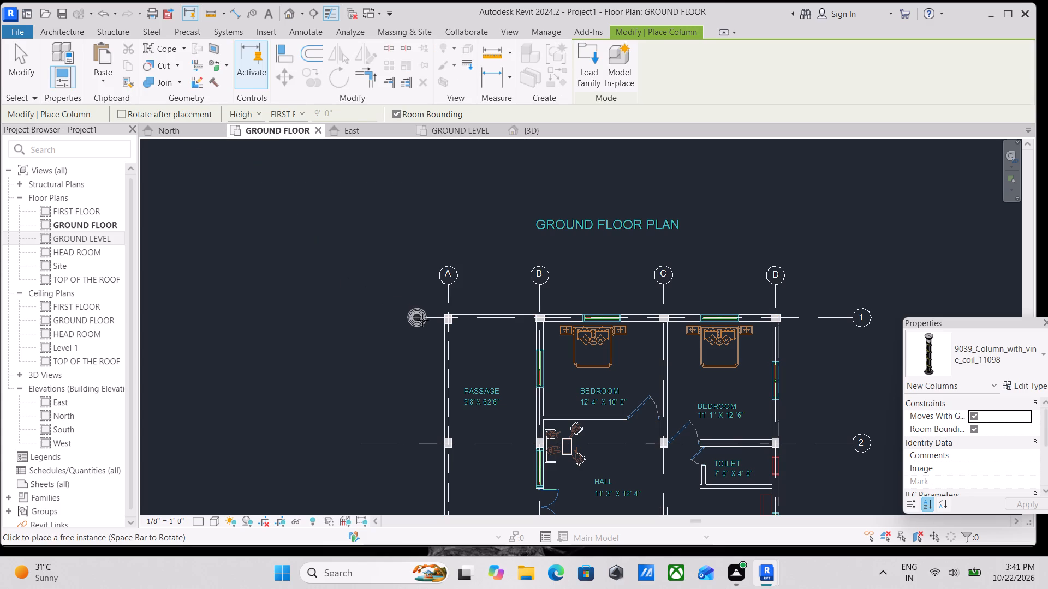
scroll(450, 323, "up", 5)
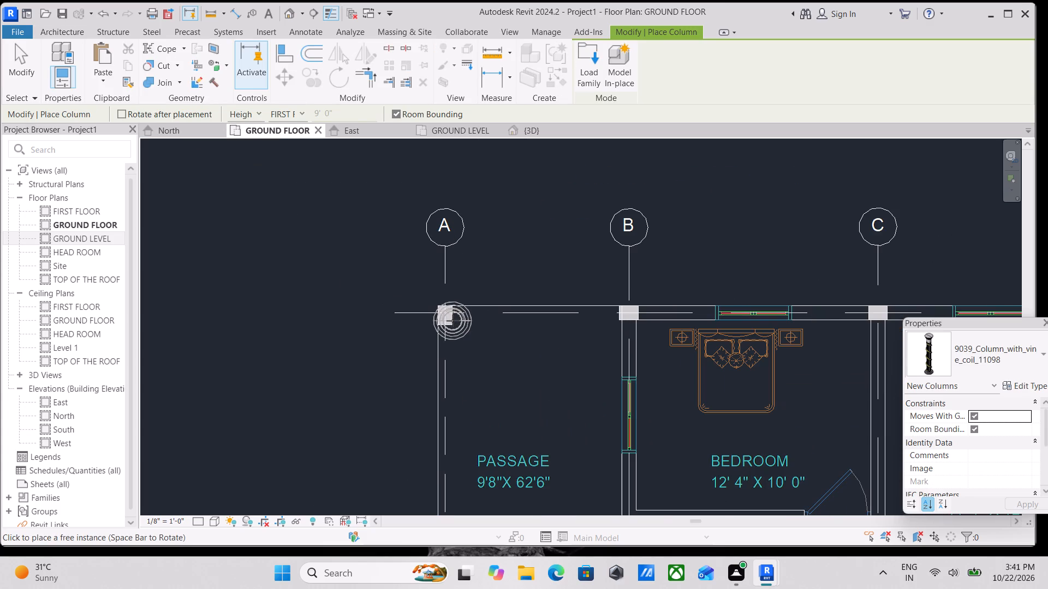
scroll(452, 321, "up", 2)
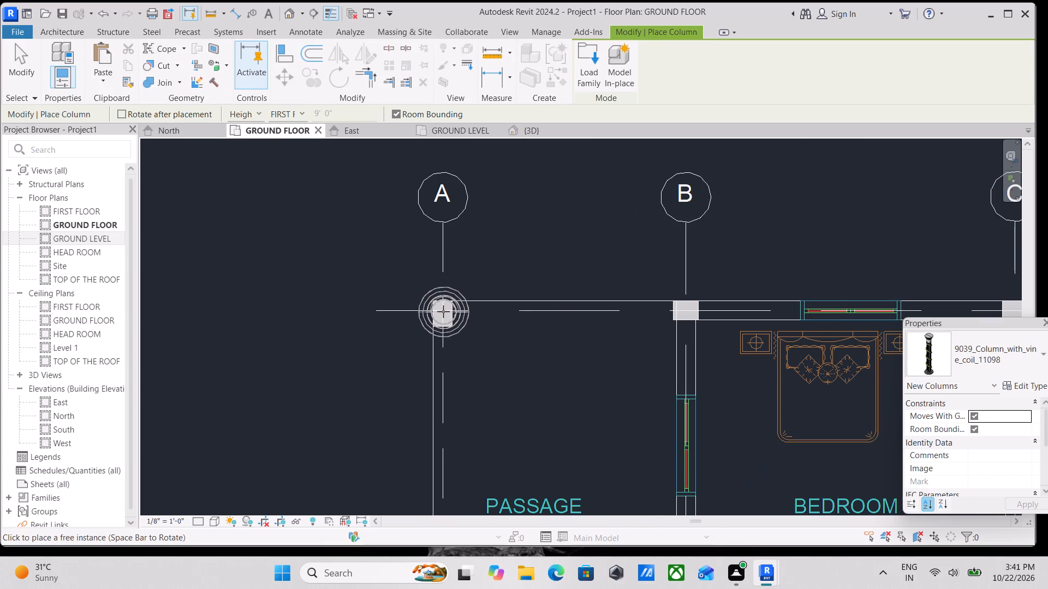
scroll(443, 311, "down", 3)
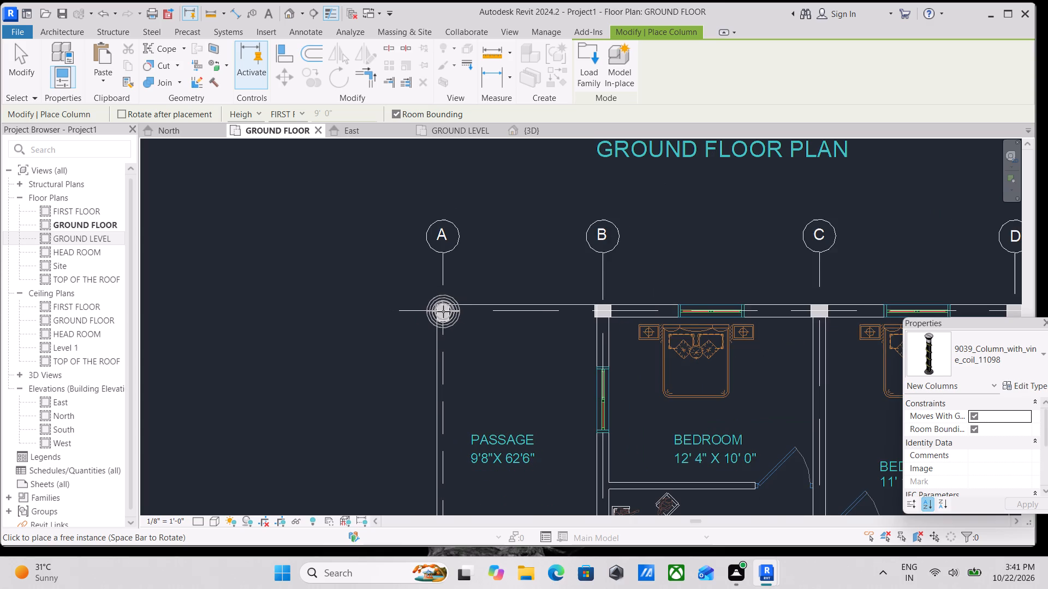
left_click(259, 111)
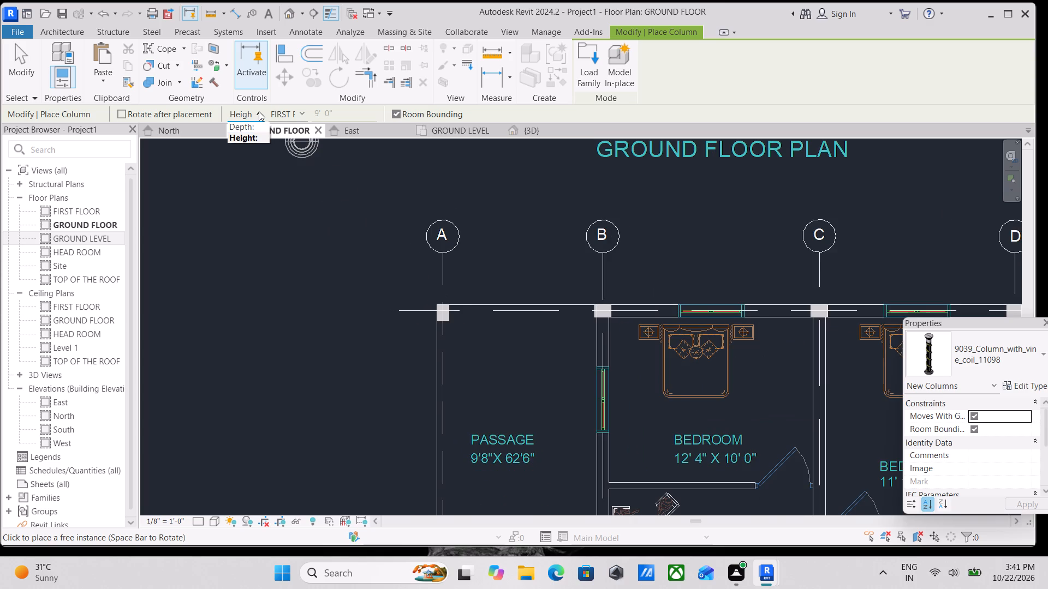
left_click(259, 111)
left_click(302, 110)
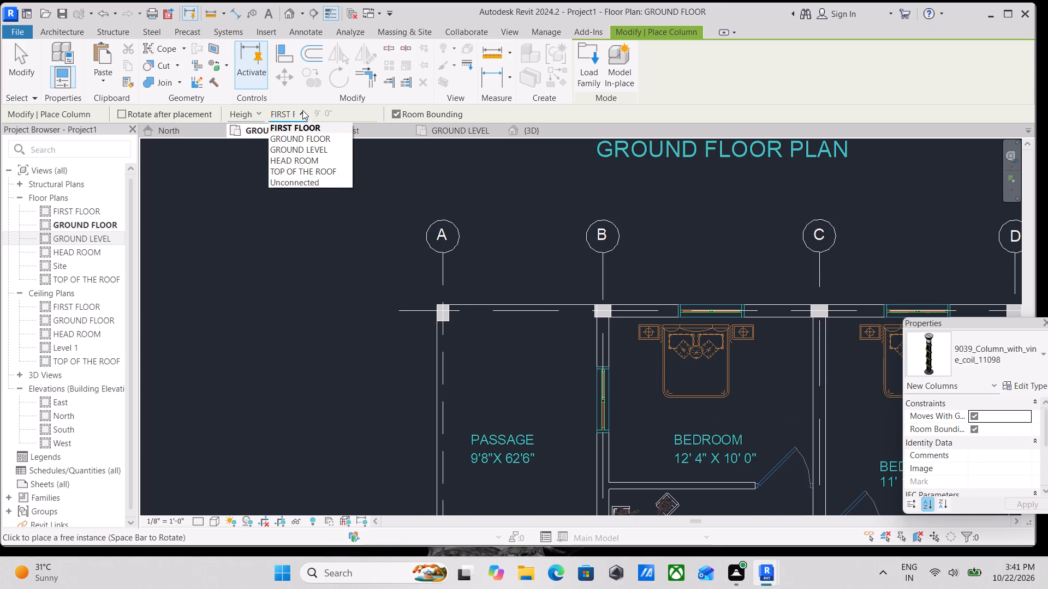
left_click(302, 110)
scroll(441, 316, "up", 1)
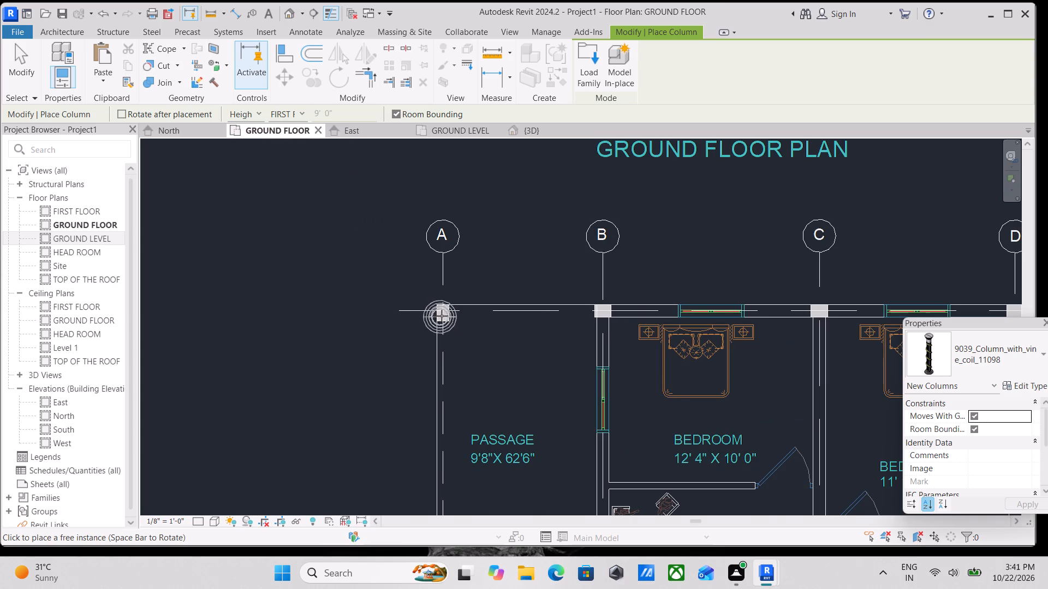
scroll(442, 316, "up", 1)
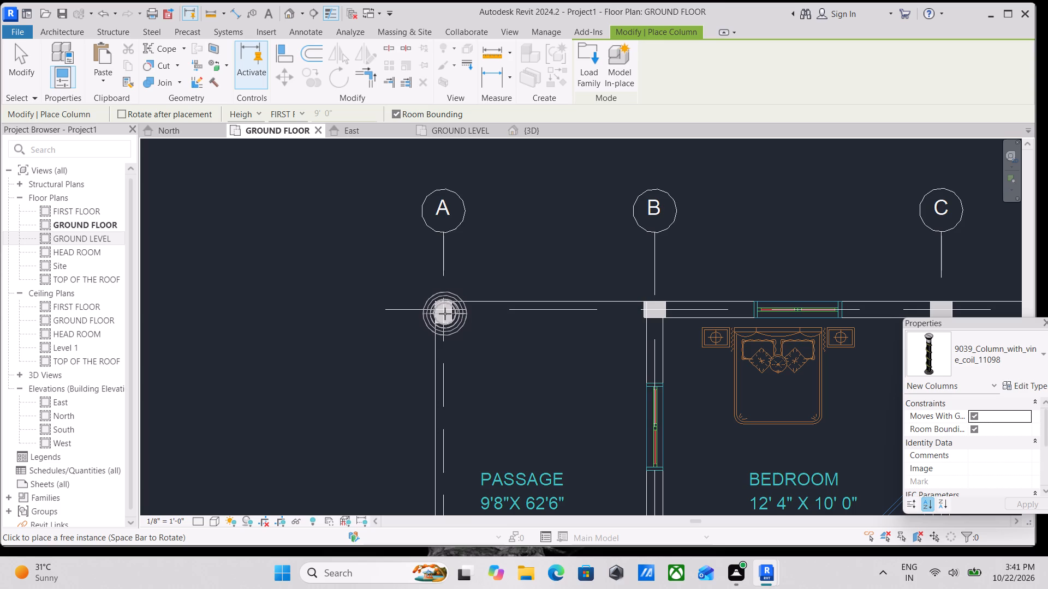
left_click(445, 314)
middle_click_drag(585, 306, 408, 306)
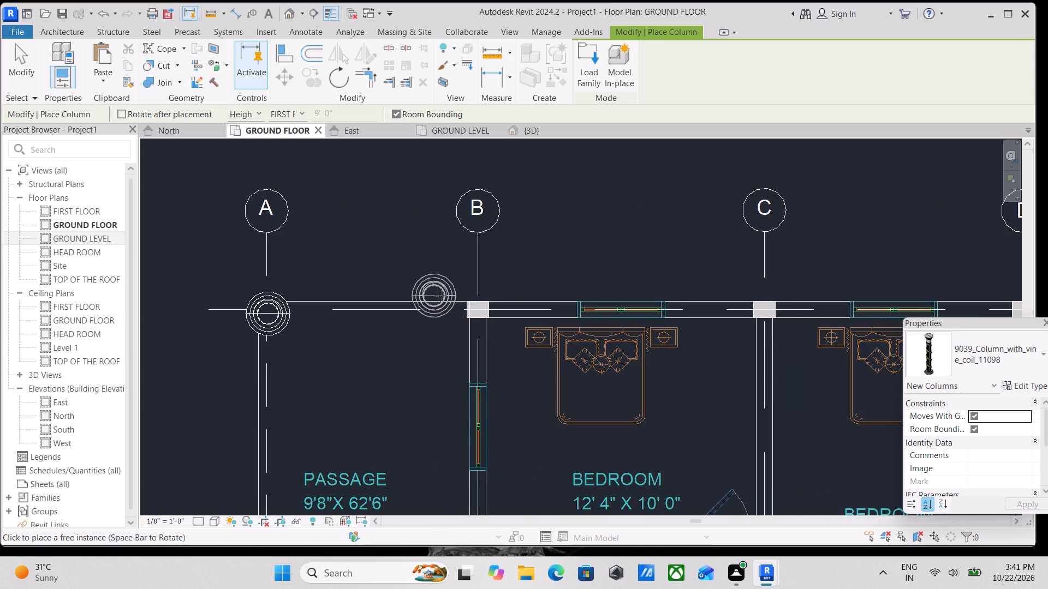
left_click(479, 310)
key("Escape")
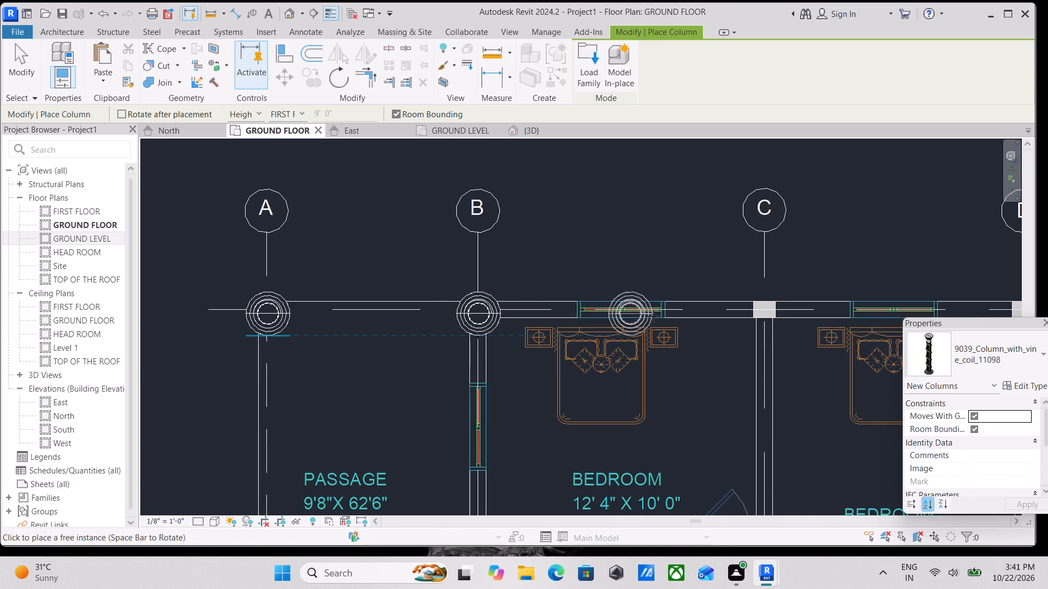
key("Escape")
Duplicate the type of the column at grid B1 as WINE COIL COLUMNS 9" X 1'.
left_click(487, 323)
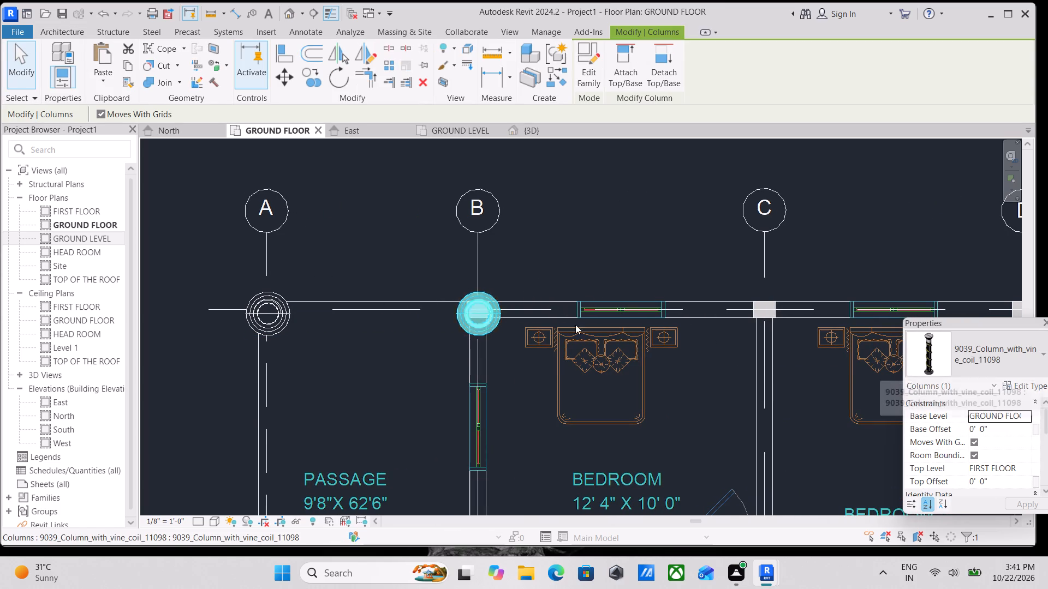
left_click(1029, 358)
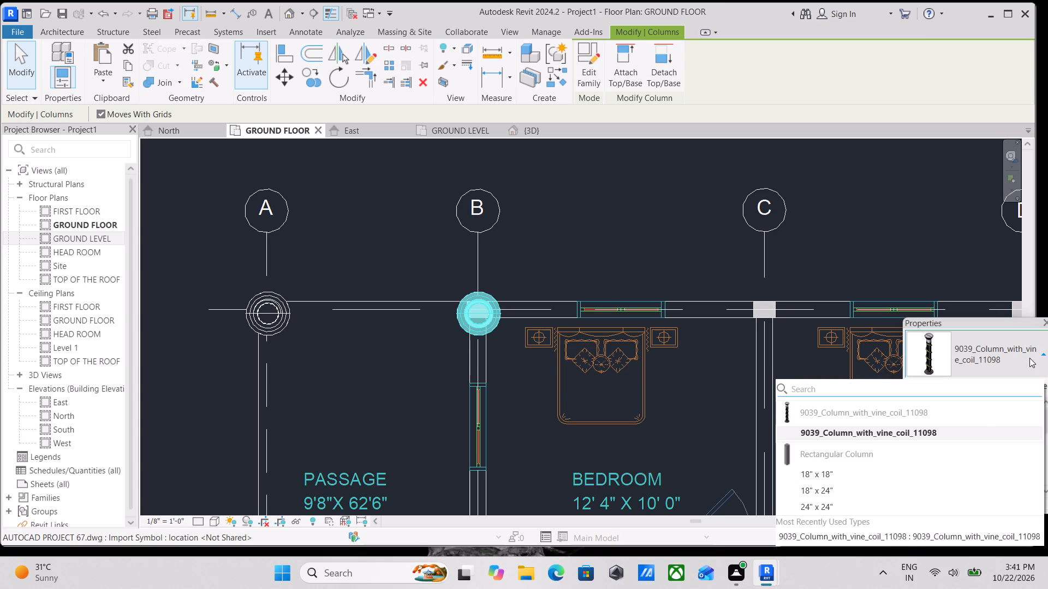
left_click(1029, 358)
left_click(1032, 384)
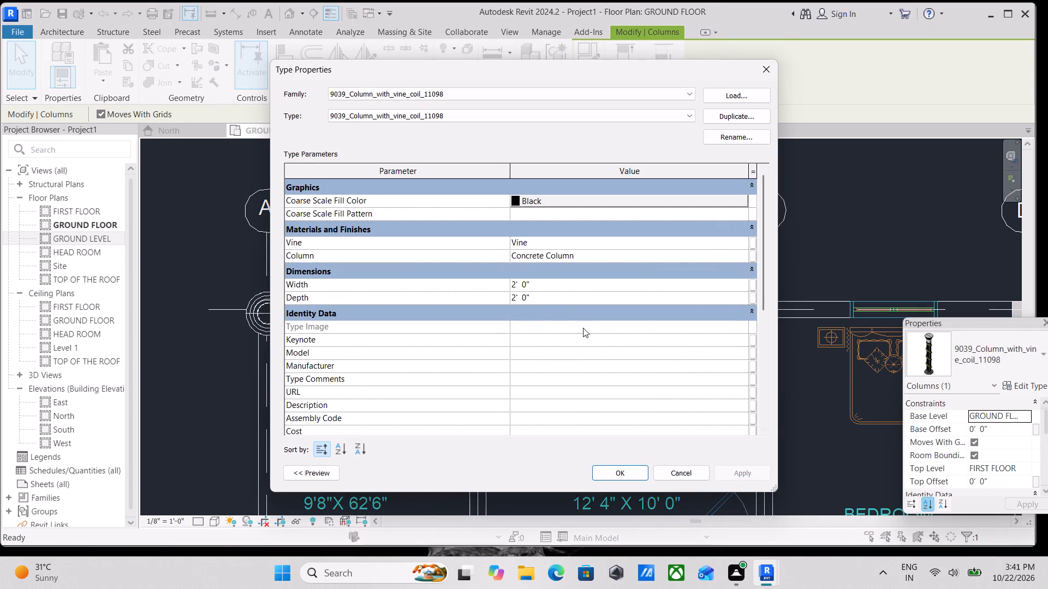
left_click(724, 115)
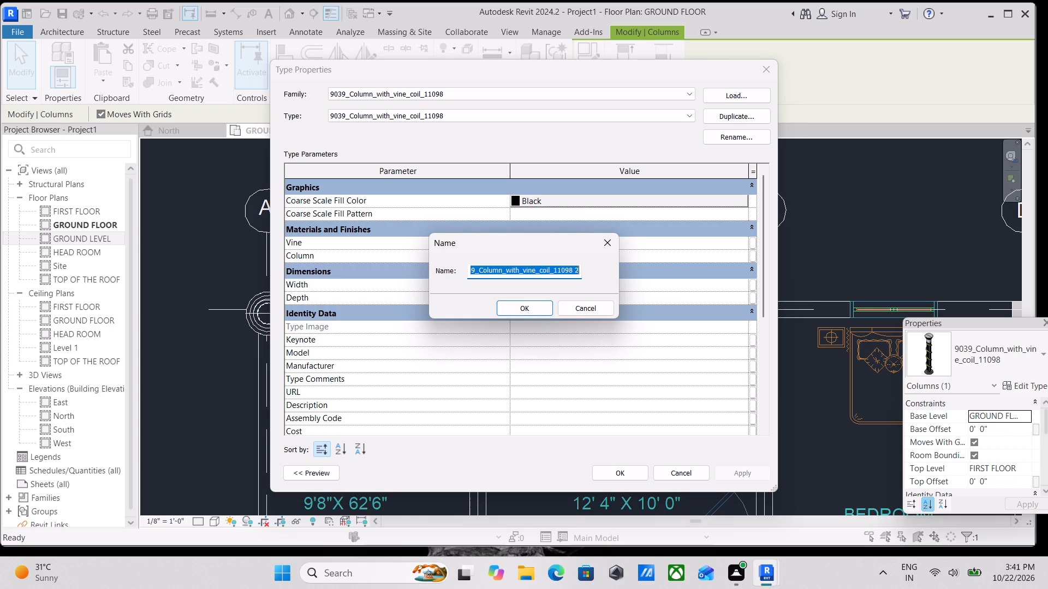
left_click_drag(580, 270, 414, 272)
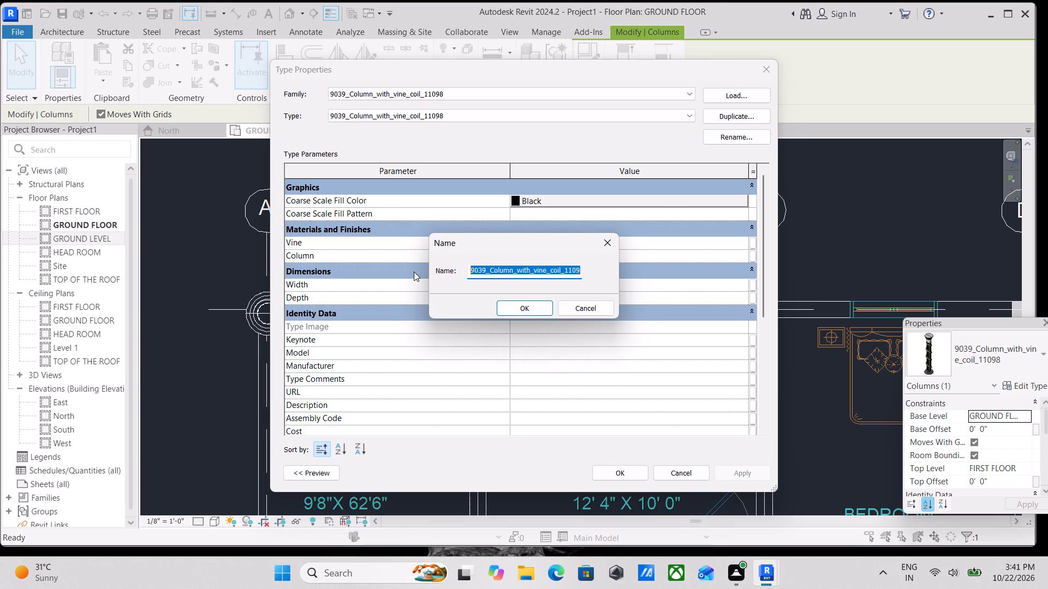
type("WINE")
key("space")
type("COIL")
key("space")
type("COLUMNS")
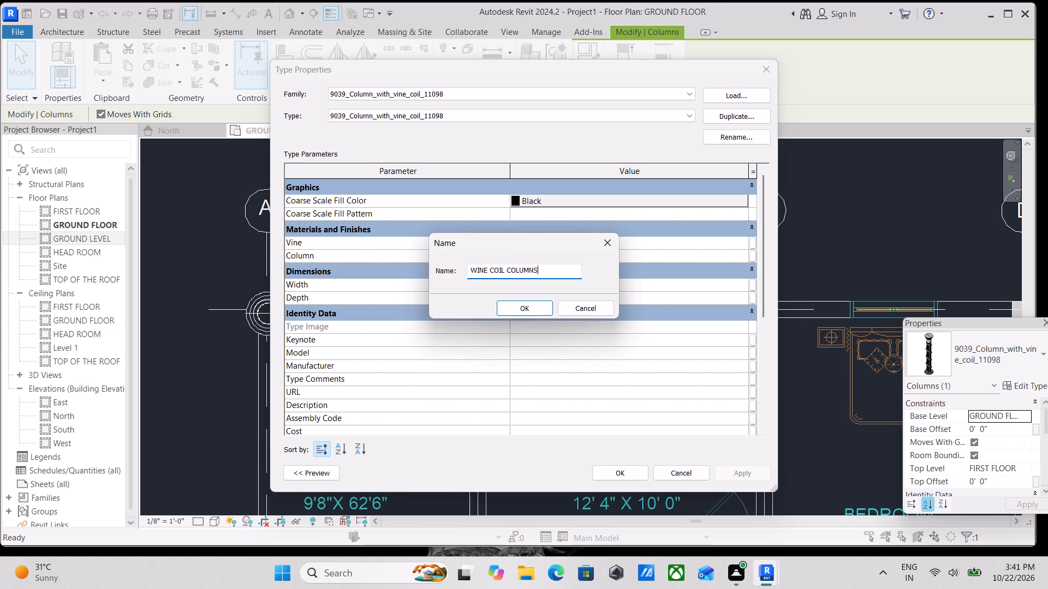
key("space")
key("9")
key("shift+quotedbl")
key("space")
type("X 1'")
left_click(523, 300)
Set the new column type's width to 9" and depth to 1'.
left_click(550, 284)
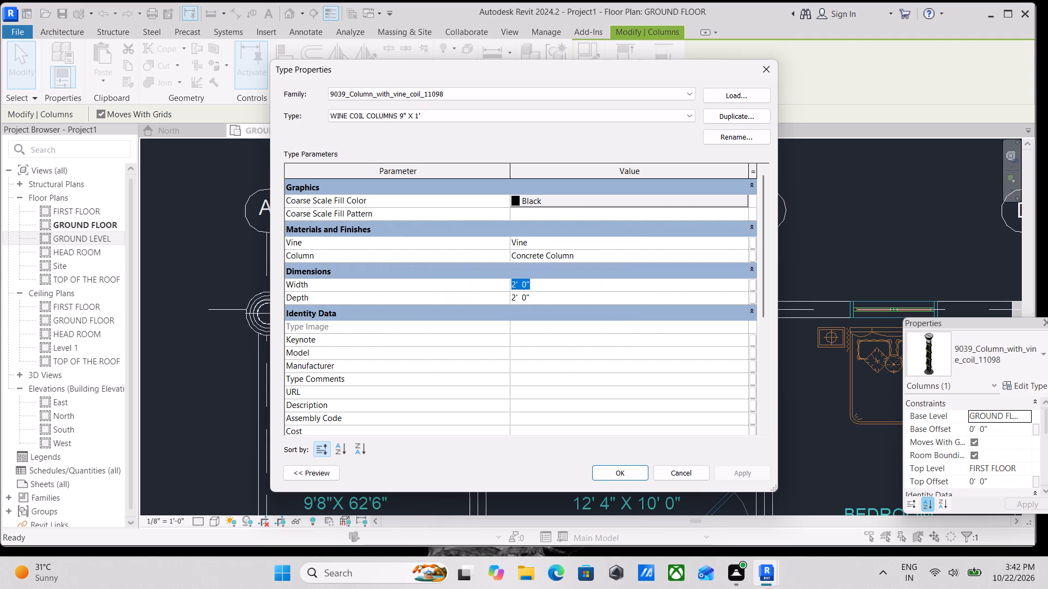
key("BackSpace")
type("9\"")
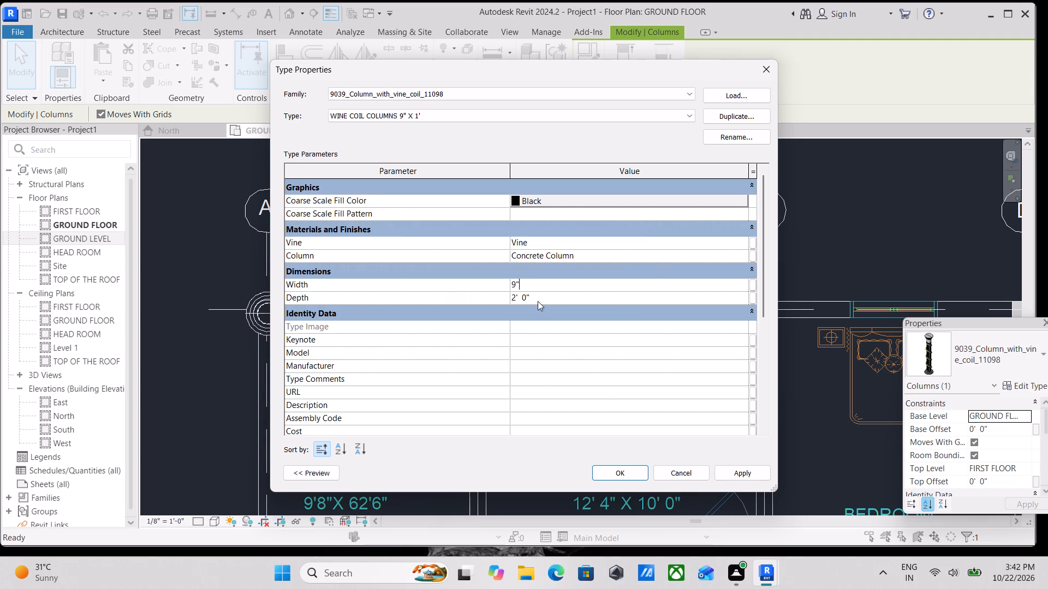
left_click(539, 296)
type("1'")
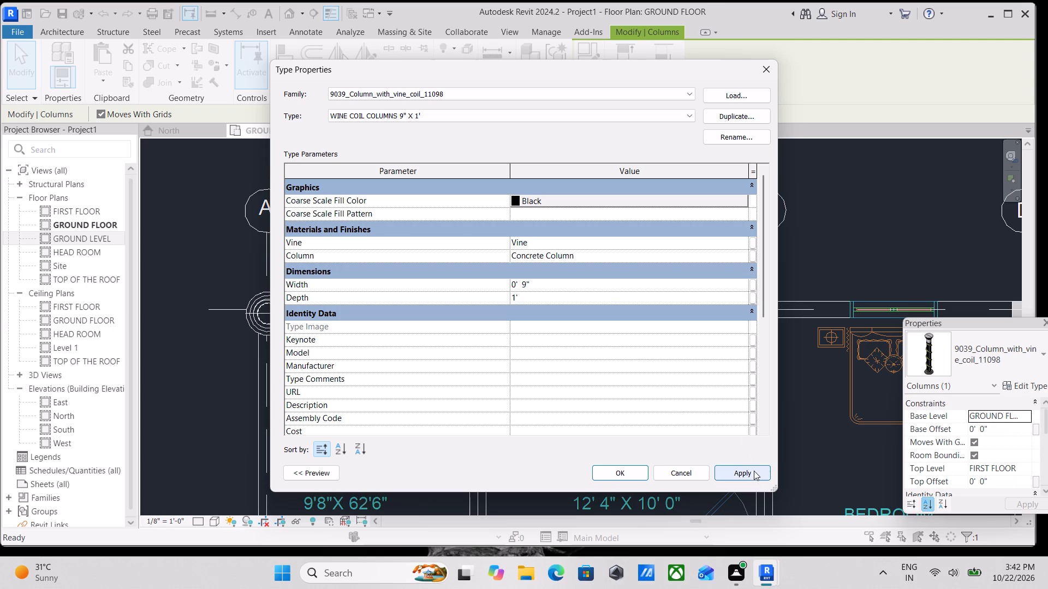
left_click(754, 471)
left_click(619, 474)
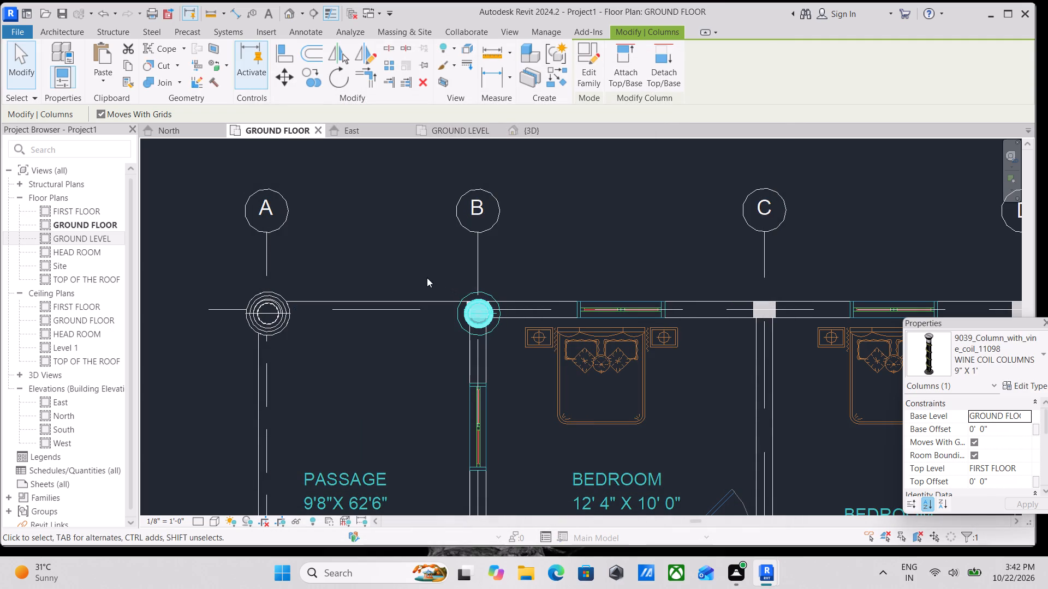
key("Escape")
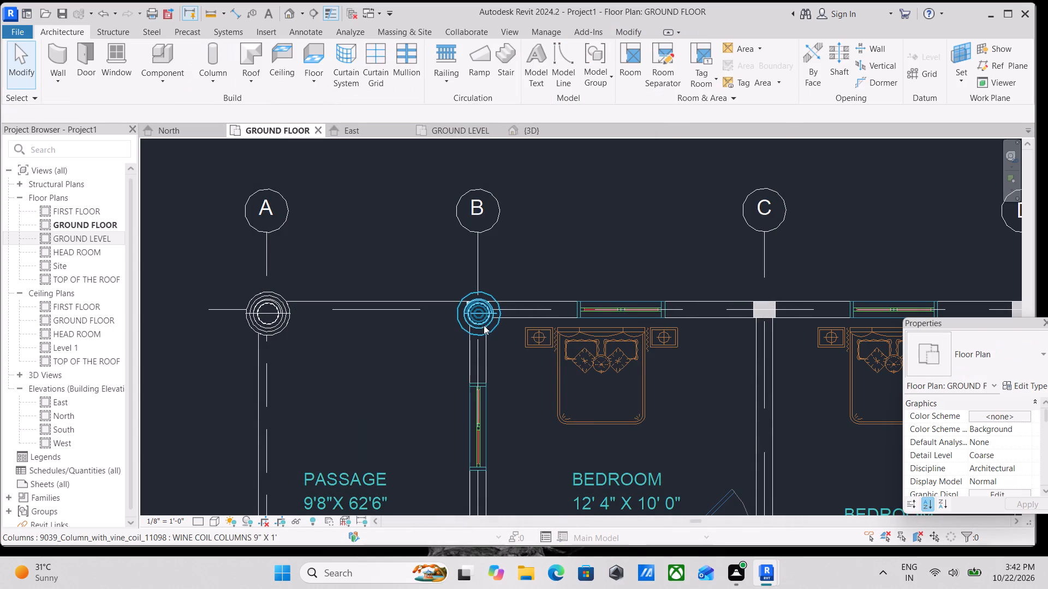
Assign the WINE COIL COLUMNS 9" X 1' type to the column at grid B1.
left_click(484, 325)
left_click(1022, 357)
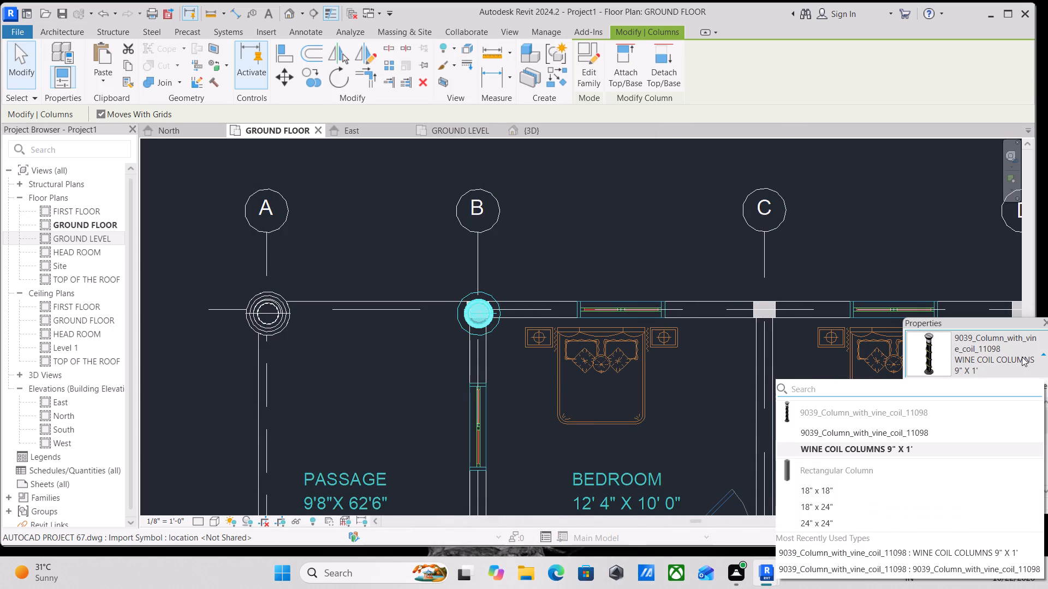
left_click(873, 444)
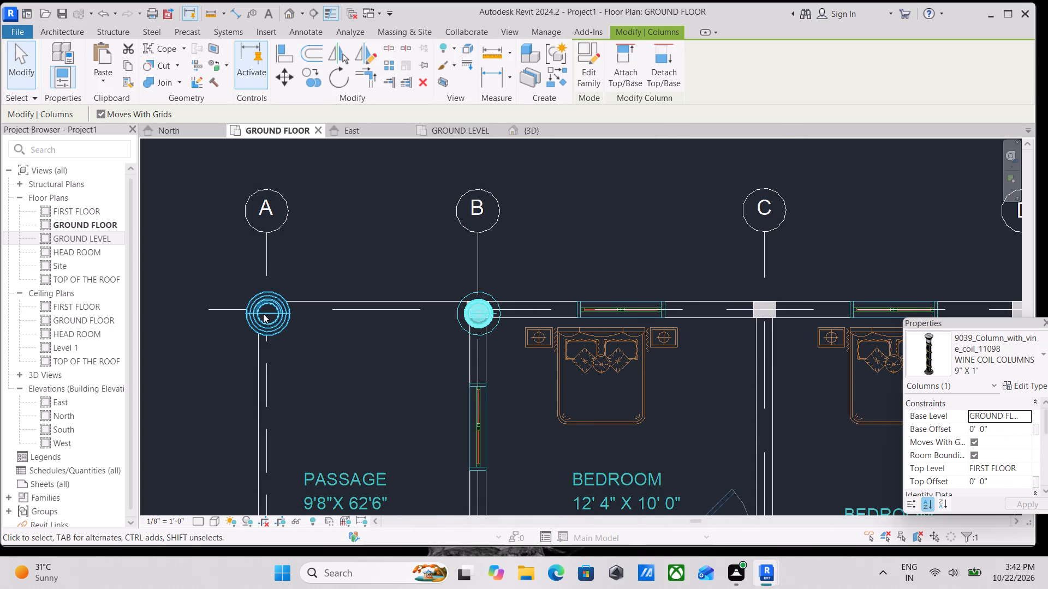
Create columns similar to the vine coil column at A1 at grid intersections A2, A3, A4 and A5.
left_click(261, 314)
middle_click_drag(266, 312, 429, 293)
key("Escape")
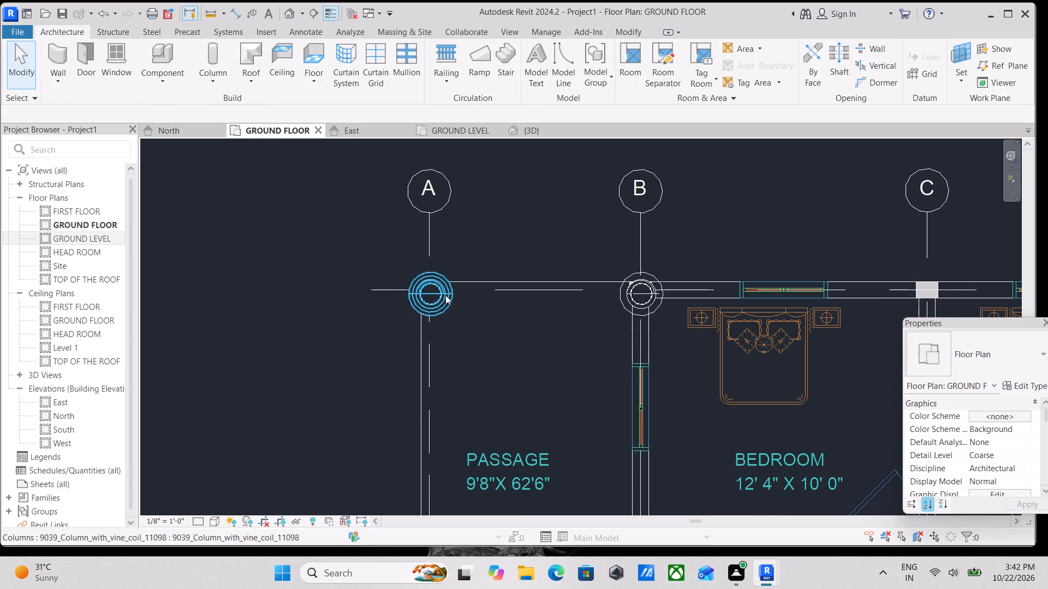
left_click(447, 295)
scroll(453, 293, "down", 3)
middle_click_drag(465, 293, 452, 253)
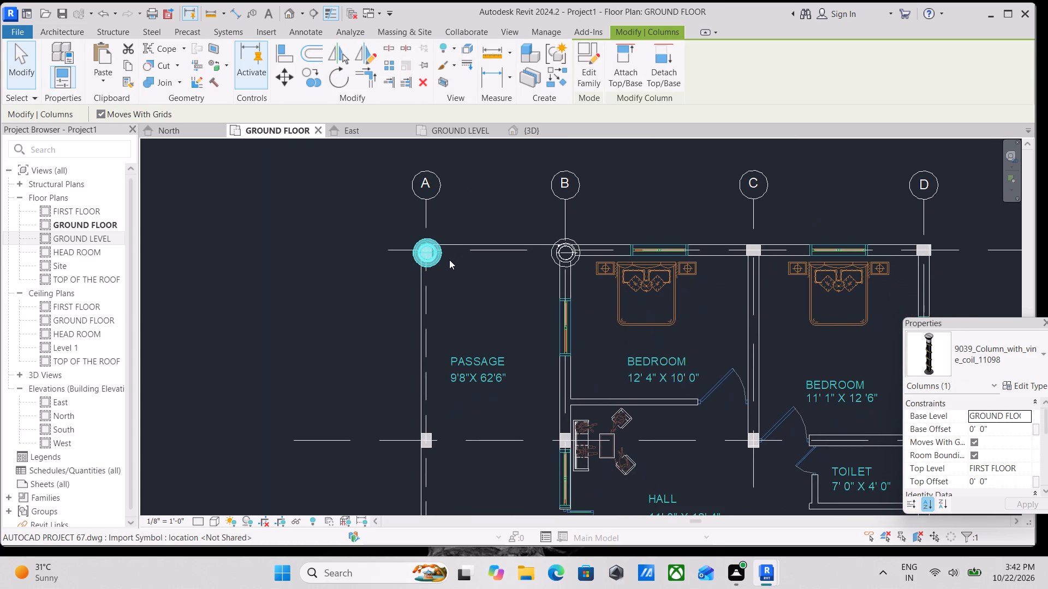
type("CS")
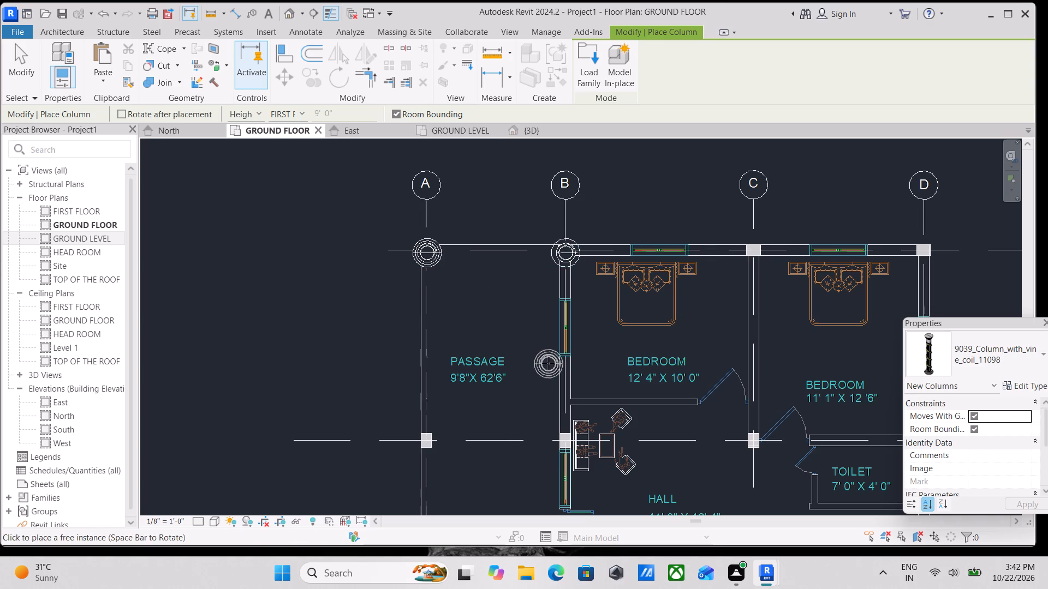
middle_click_drag(547, 350, 573, 197)
scroll(574, 197, "down", 1)
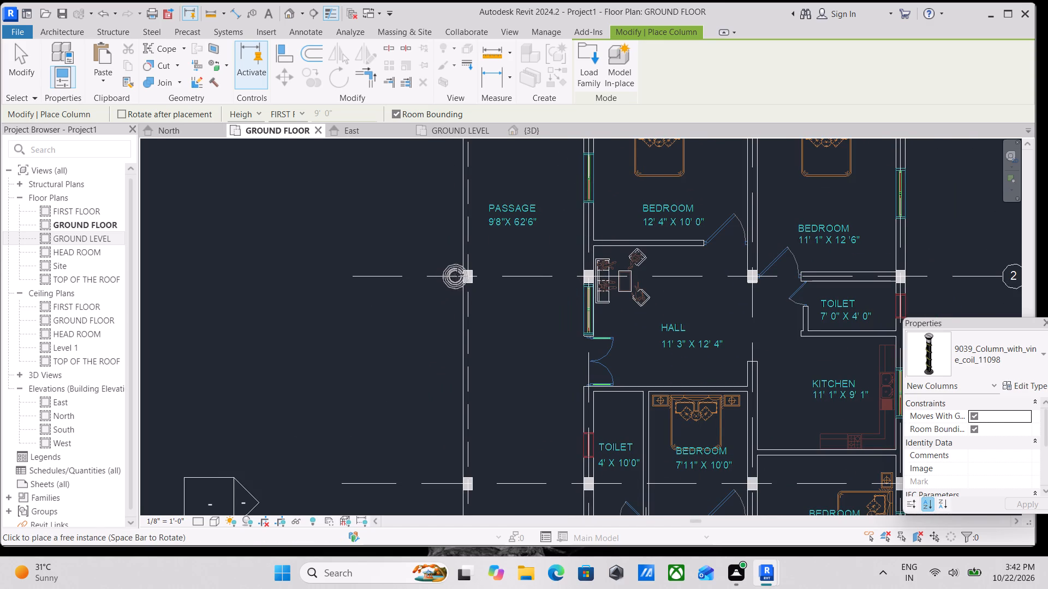
left_click(468, 276)
middle_click_drag(492, 354, 544, 273)
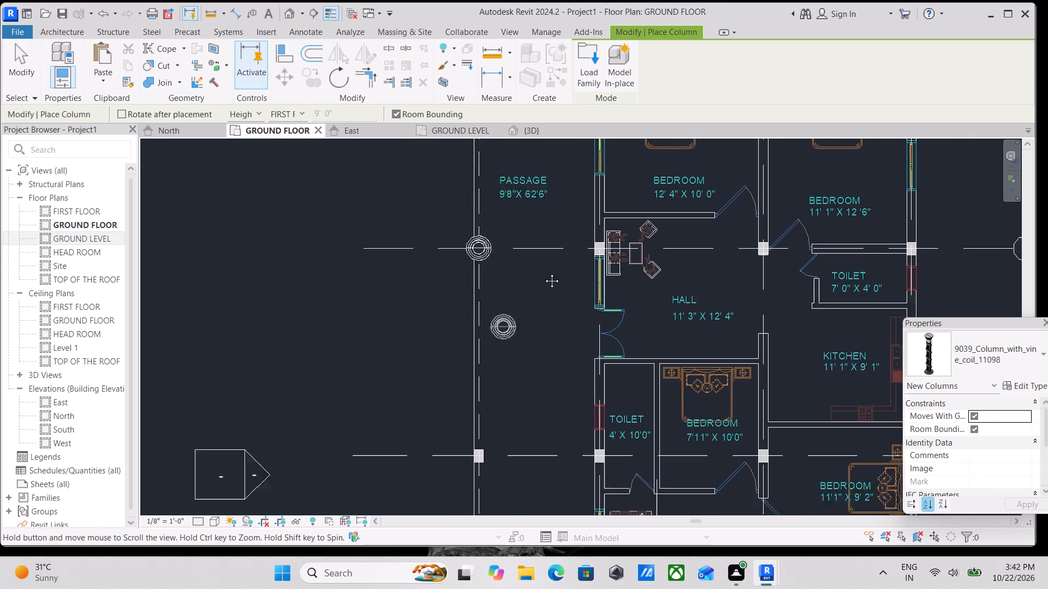
middle_click_drag(544, 273, 613, 190)
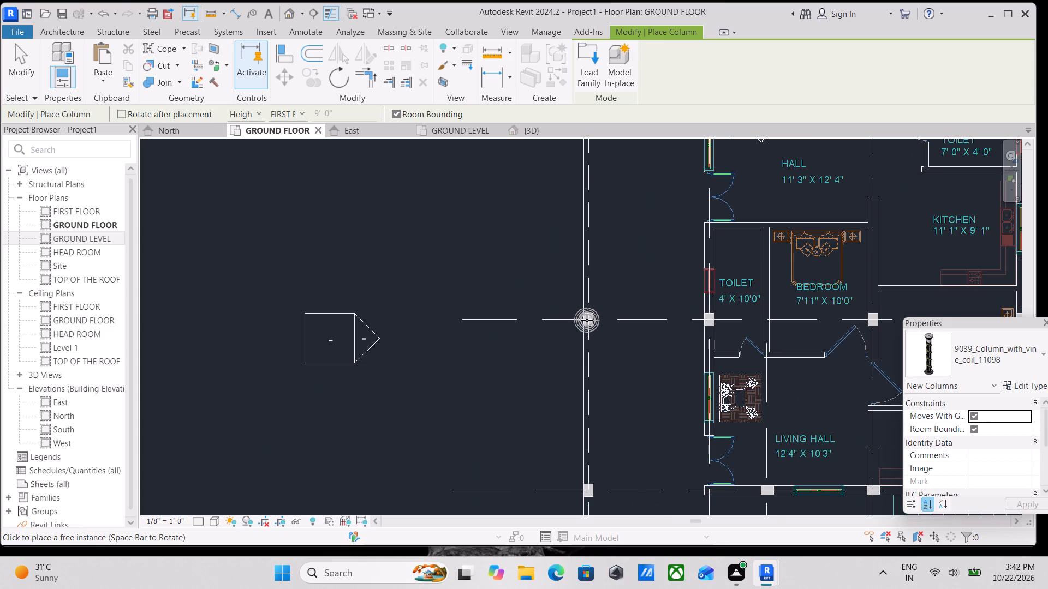
left_click(587, 320)
middle_click_drag(670, 374, 628, 187)
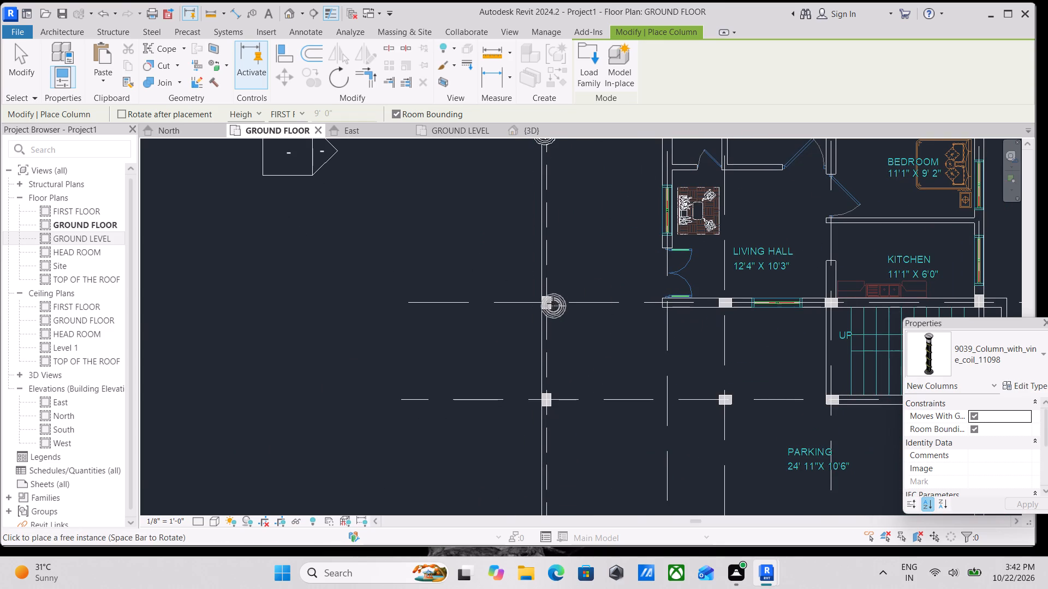
scroll(551, 303, "down", 1)
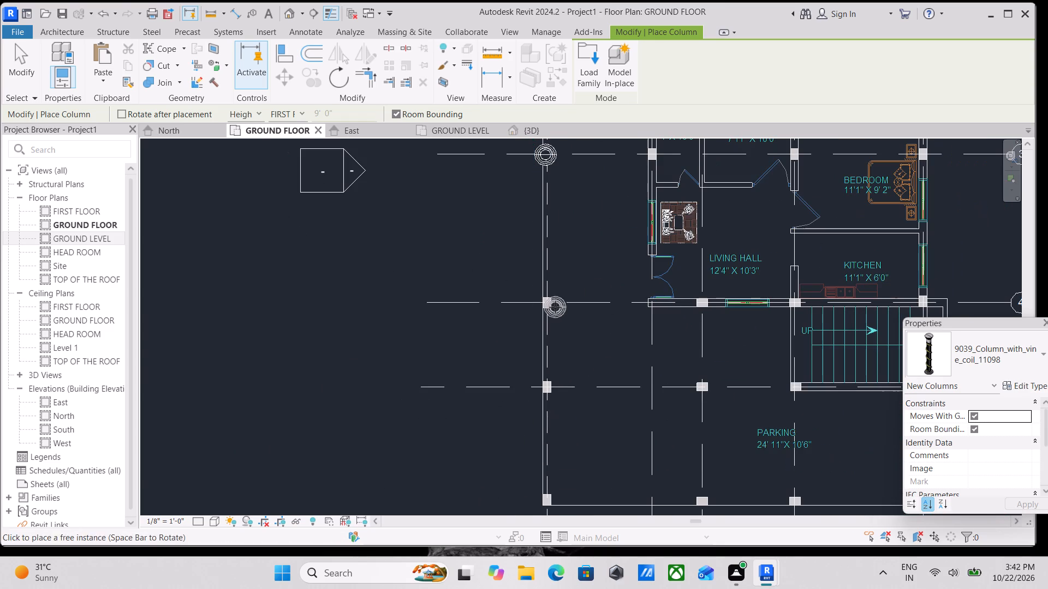
left_click(551, 303)
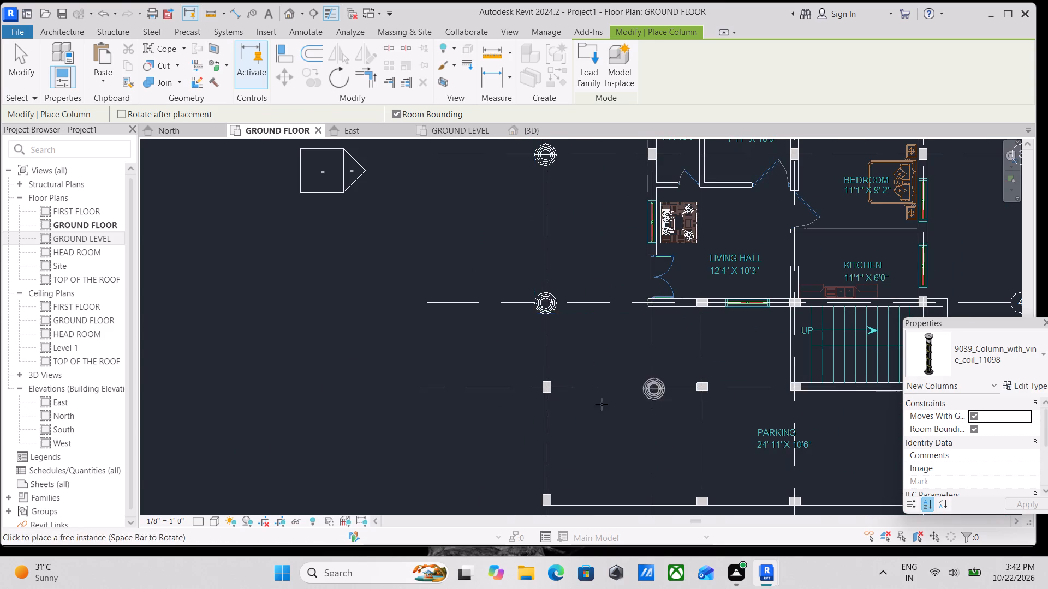
middle_click_drag(595, 404, 664, 256)
left_click(618, 239)
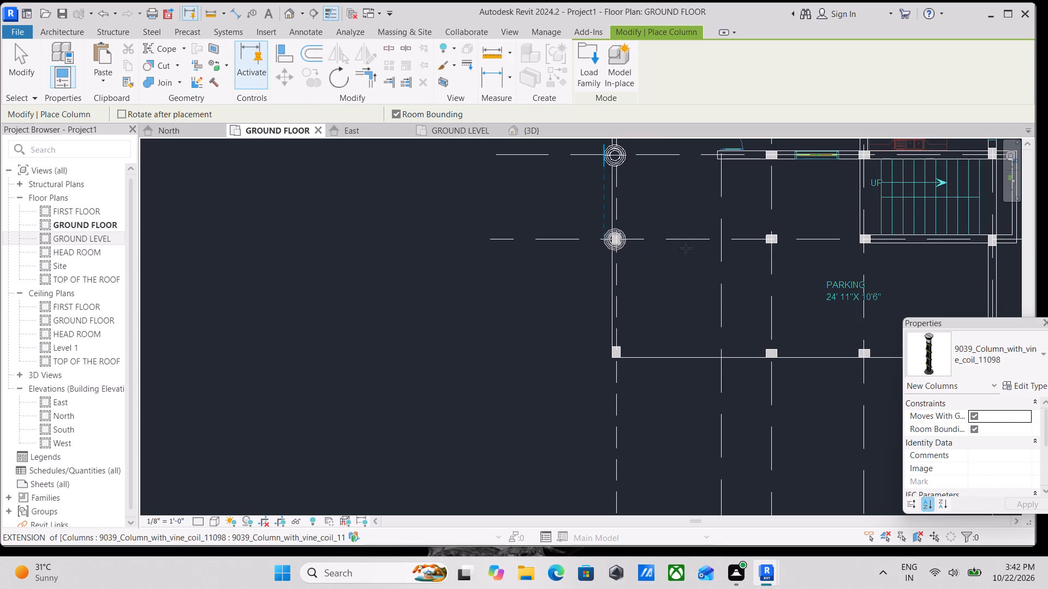
Place four more vine coil columns at the plan's column marks along the outer edge of the PARKING area, from grid A to grid D.
left_click(618, 352)
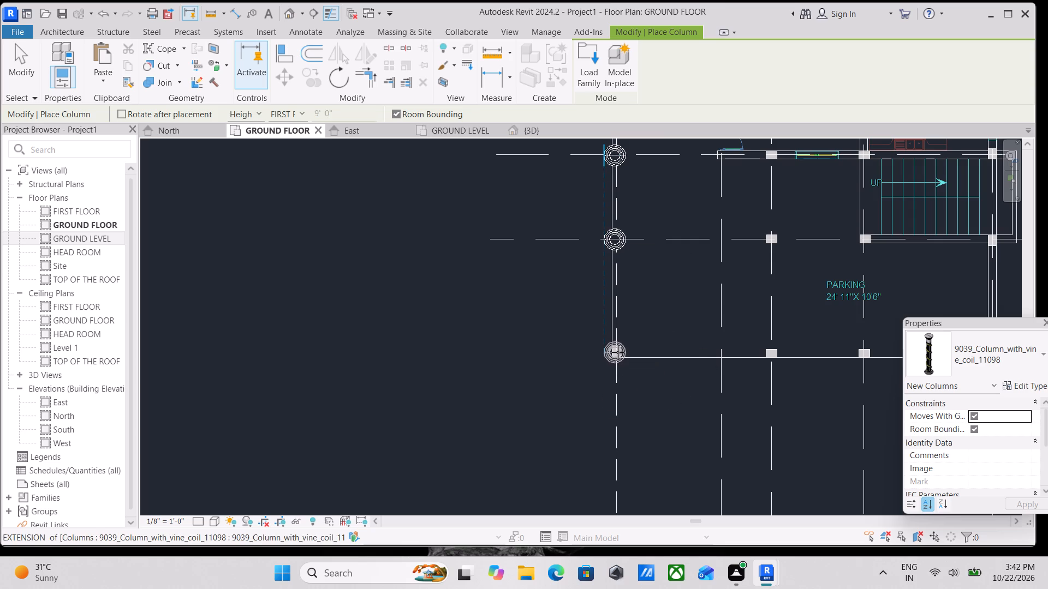
middle_click_drag(760, 364, 527, 372)
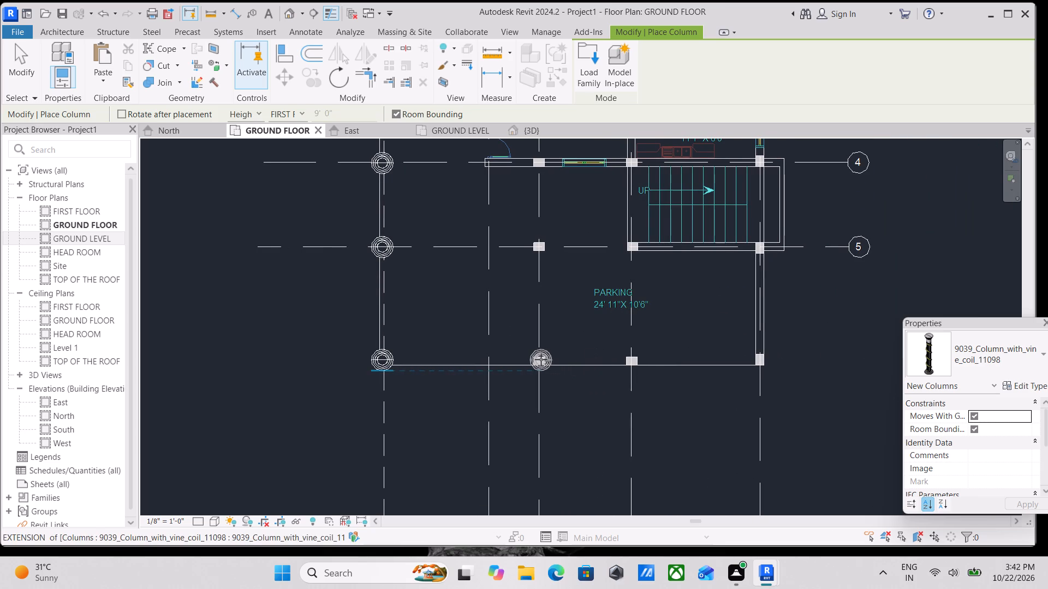
left_click(541, 359)
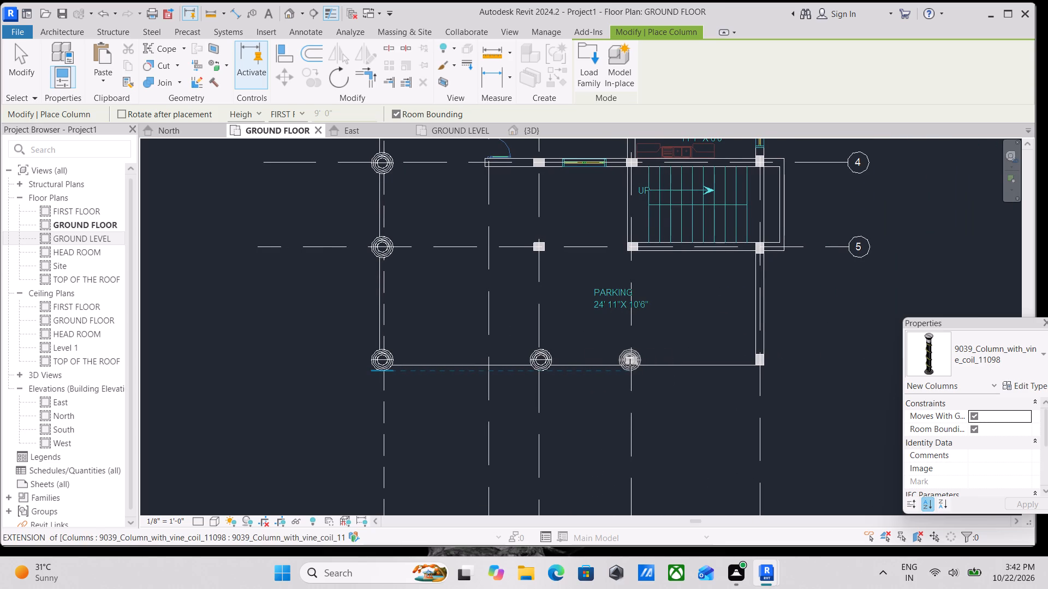
left_click(633, 365)
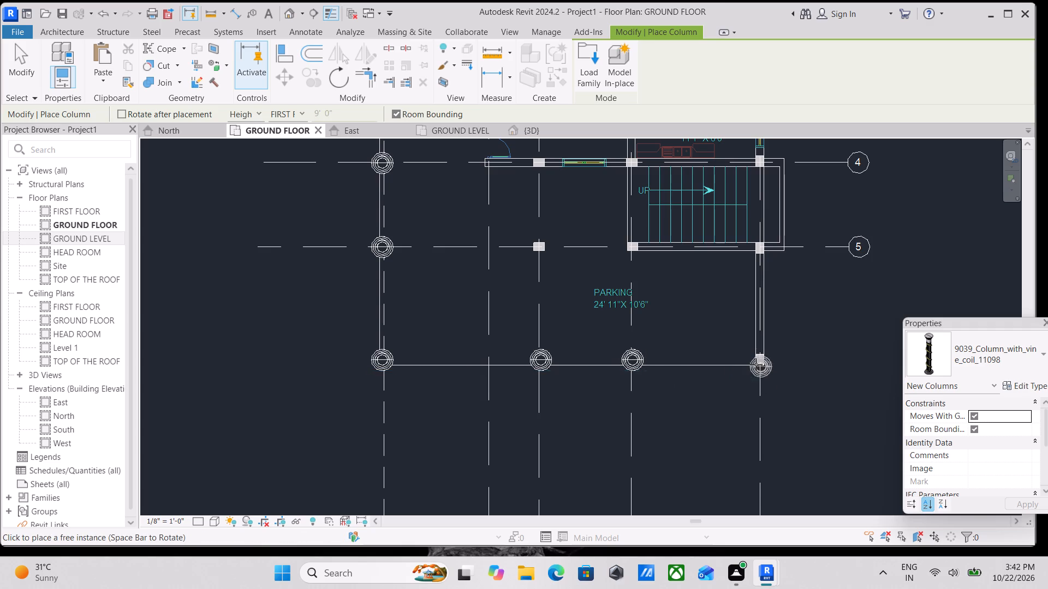
left_click(757, 363)
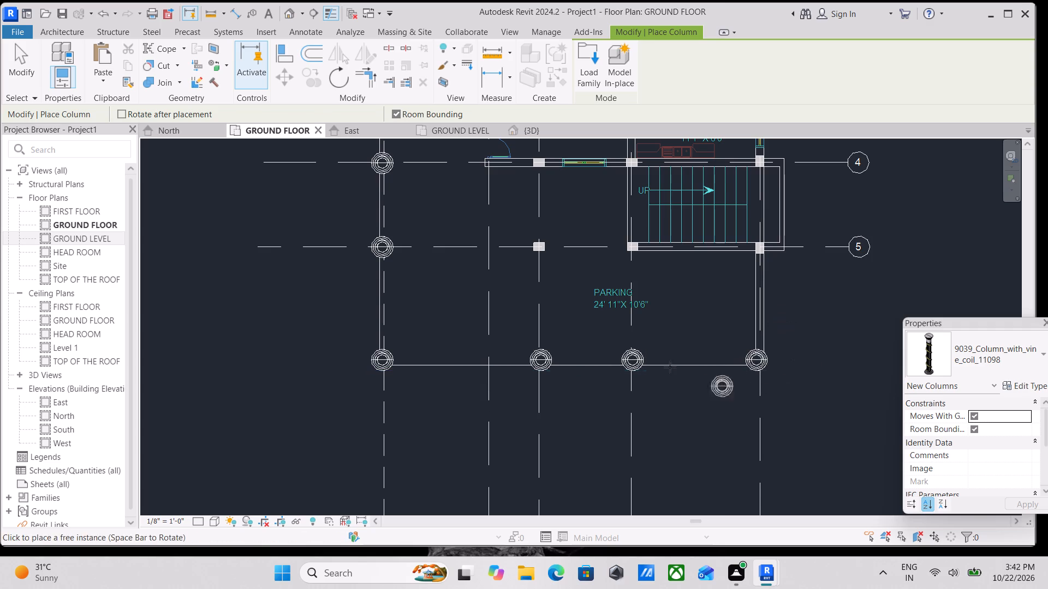
Place vine coil columns at grid intersections C1 and D1, and end column placement.
scroll(659, 358, "down", 2)
middle_click_drag(659, 359, 665, 434)
middle_click_drag(609, 359, 640, 455)
scroll(568, 282, "down", 1)
middle_click_drag(565, 290, 563, 405)
scroll(539, 295, "down", 1)
middle_click_drag(539, 295, 532, 369)
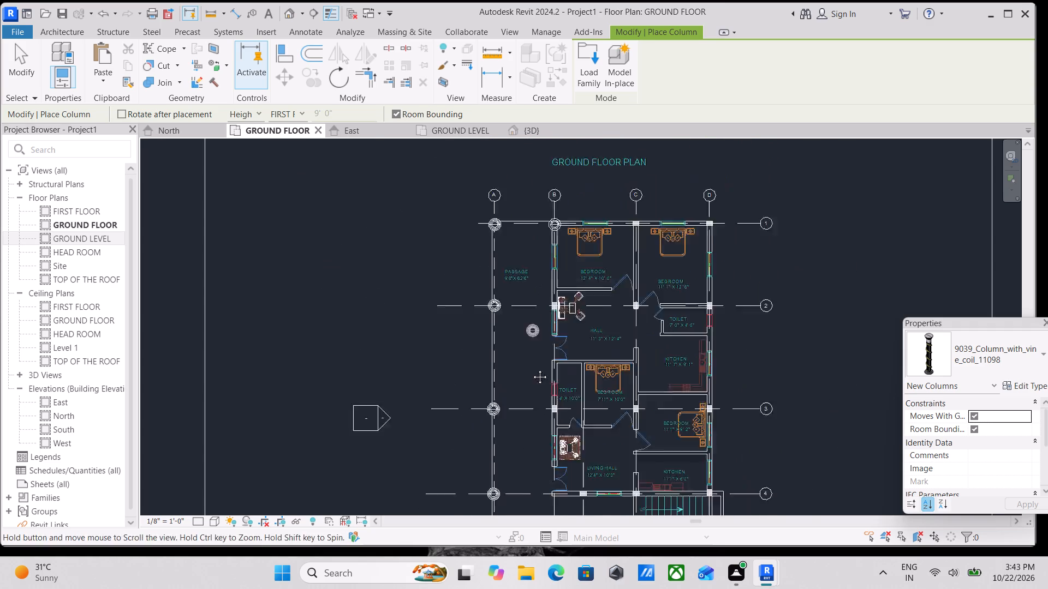
middle_click_drag(532, 369, 532, 371)
scroll(670, 262, "up", 5)
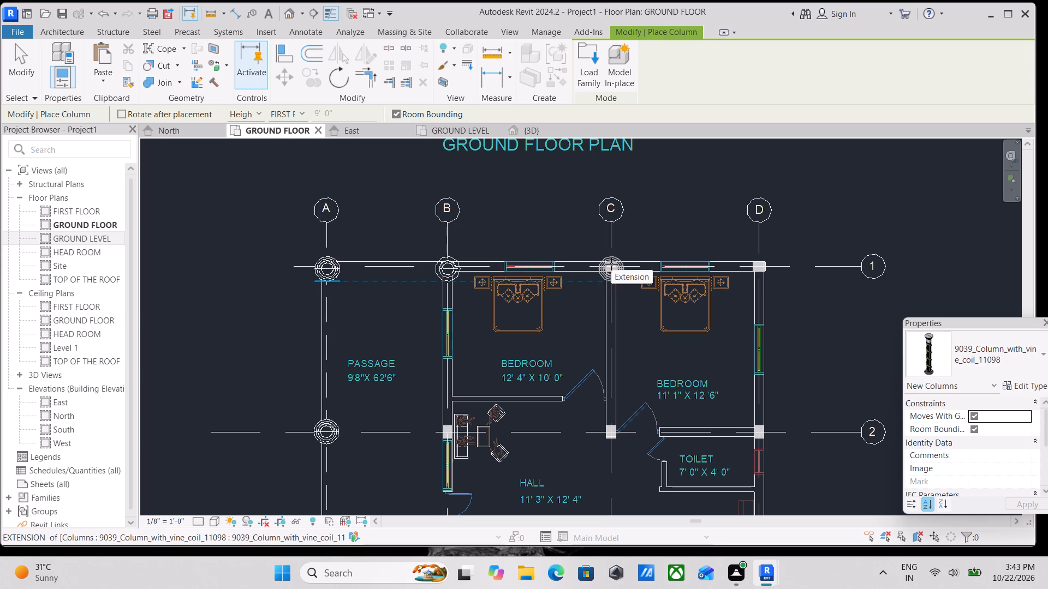
left_click(611, 264)
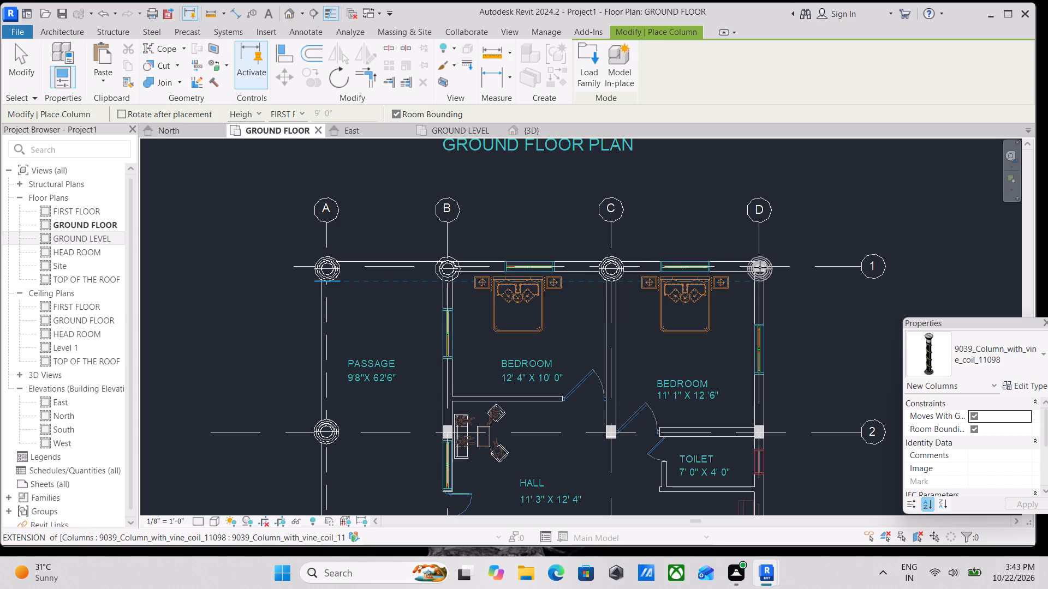
left_click(760, 267)
middle_click_drag(765, 405, 760, 326)
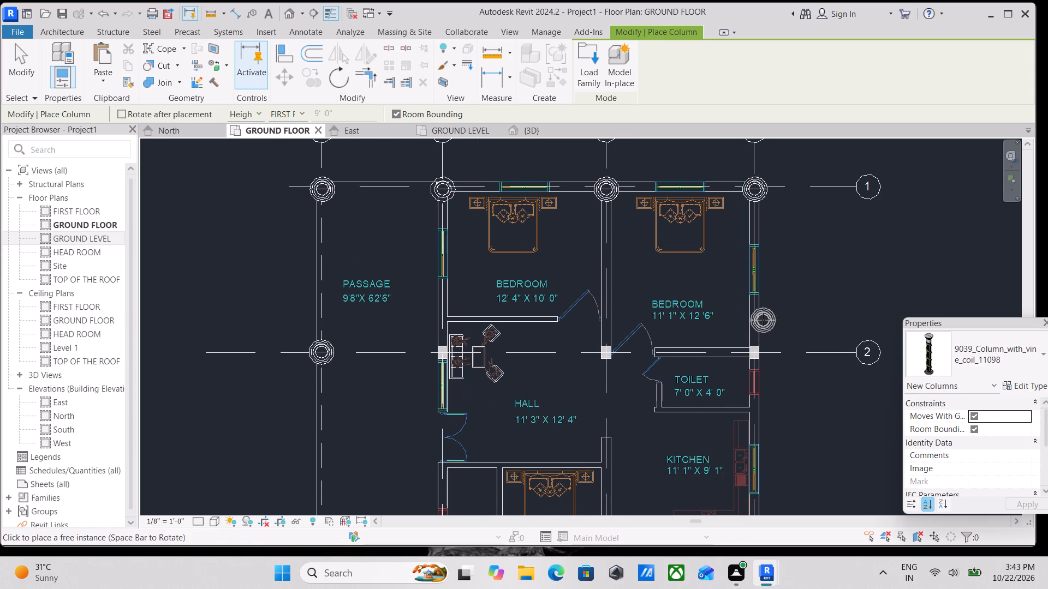
scroll(763, 320, "down", 2)
key("grave")
key("Escape")
key("Escape")
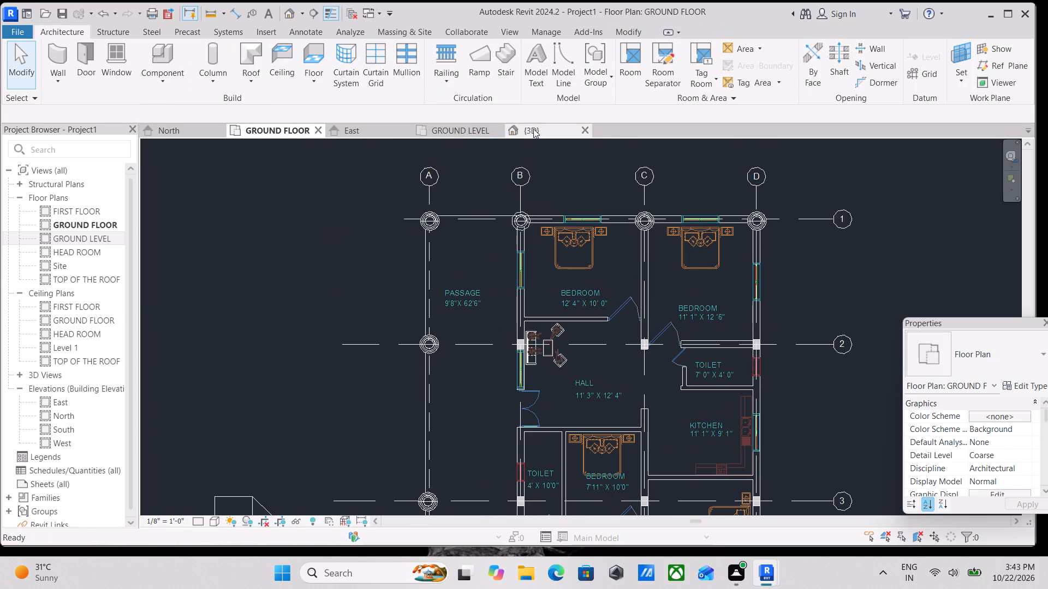
Show the model in the {3D} view with the Shaded visual style.
left_click(535, 127)
scroll(497, 420, "up", 5)
middle_click_drag(458, 395, 587, 309)
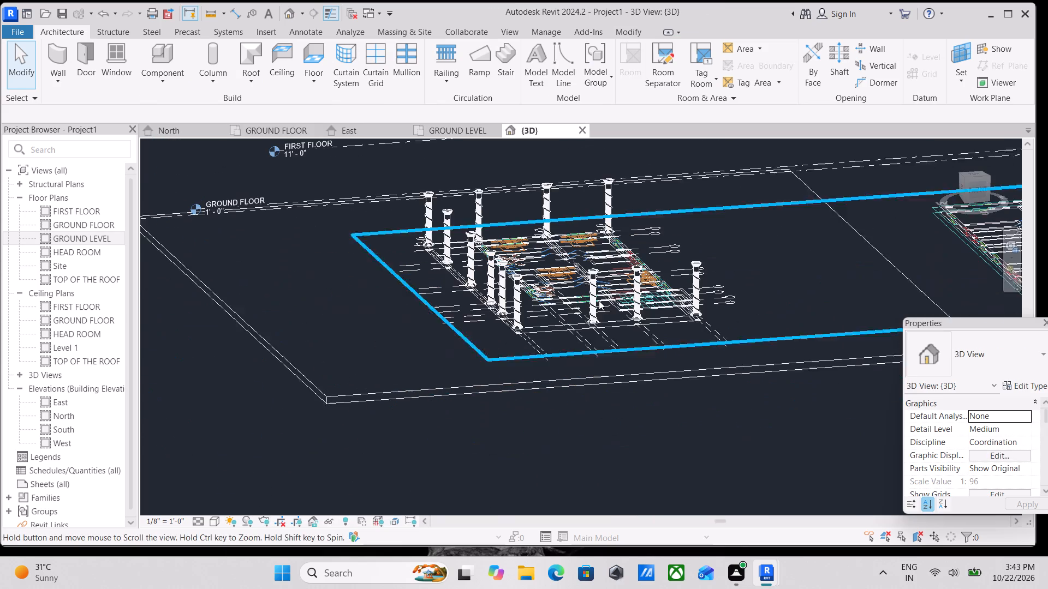
left_click(214, 515)
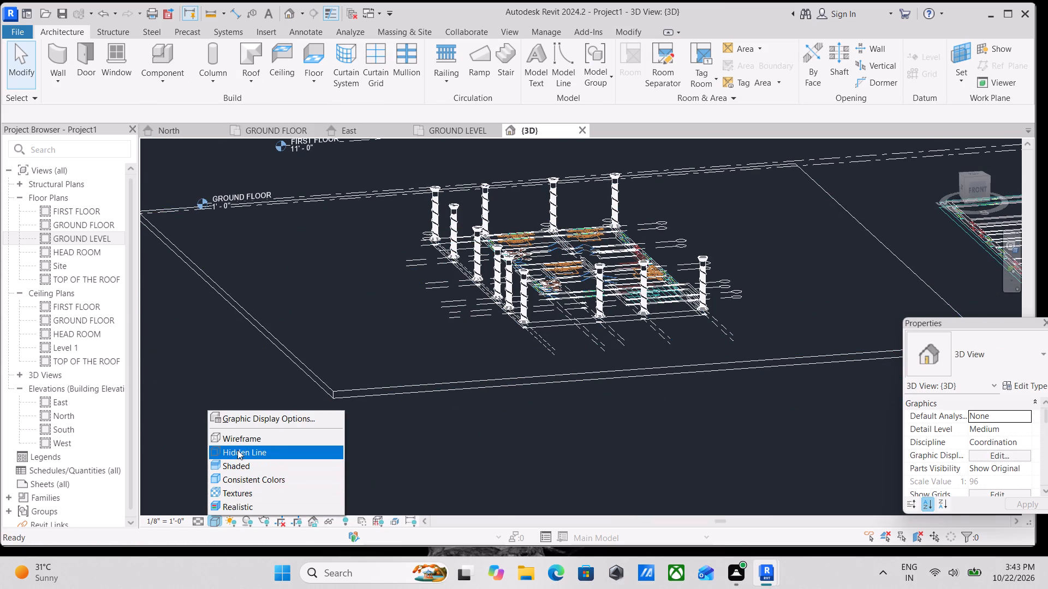
left_click(242, 464)
Inspect the placed vine coil columns around the building outline from several angles in 3D.
scroll(544, 357, "up", 2)
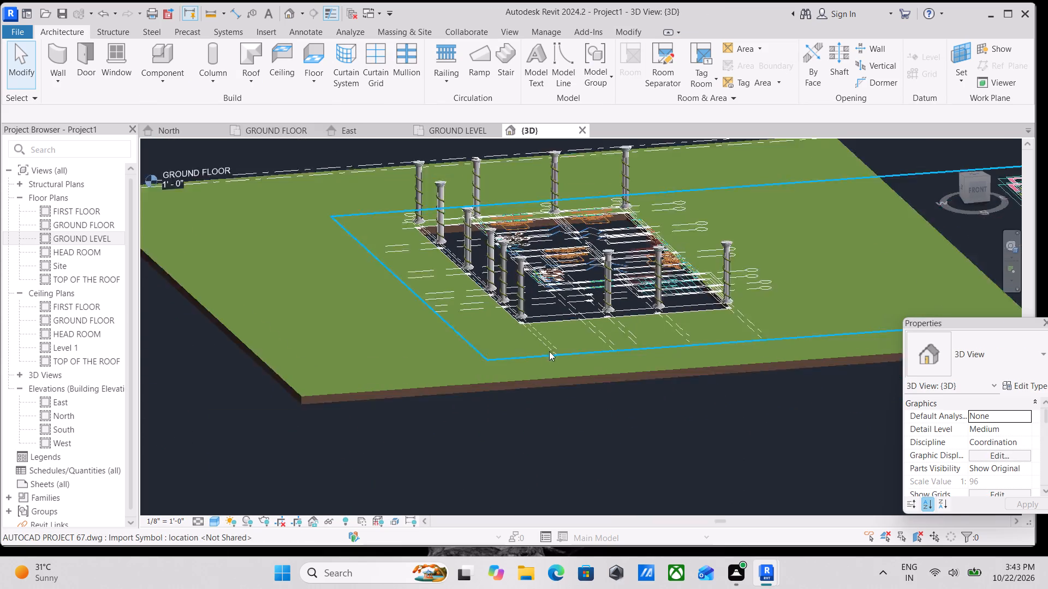
scroll(549, 351, "up", 1)
middle_click_drag(569, 329, 551, 378)
scroll(553, 383, "down", 3)
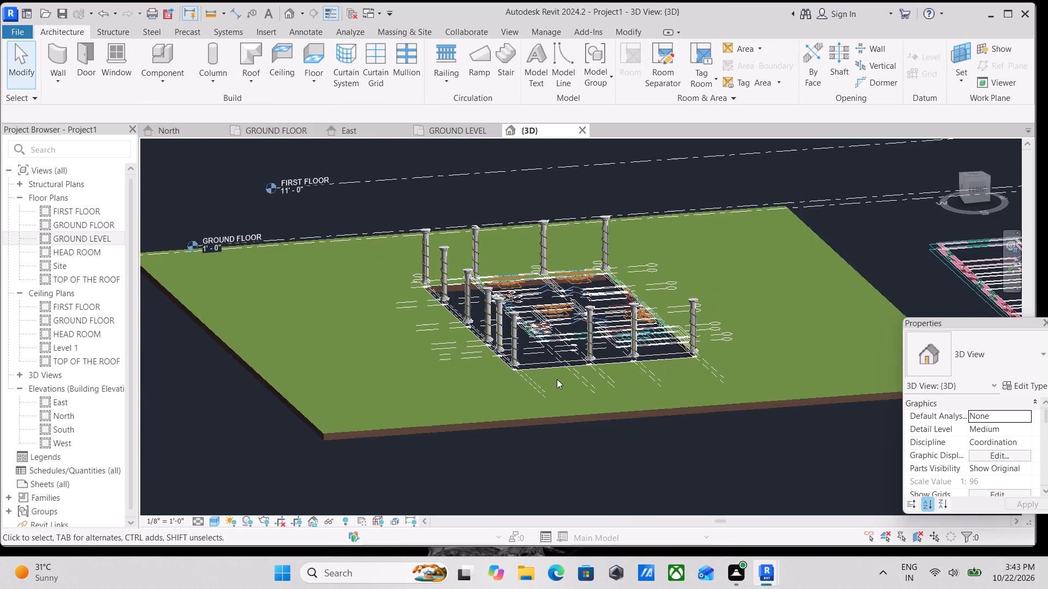
middle_click_drag(565, 369, 490, 425, "shift")
scroll(546, 350, "up", 6)
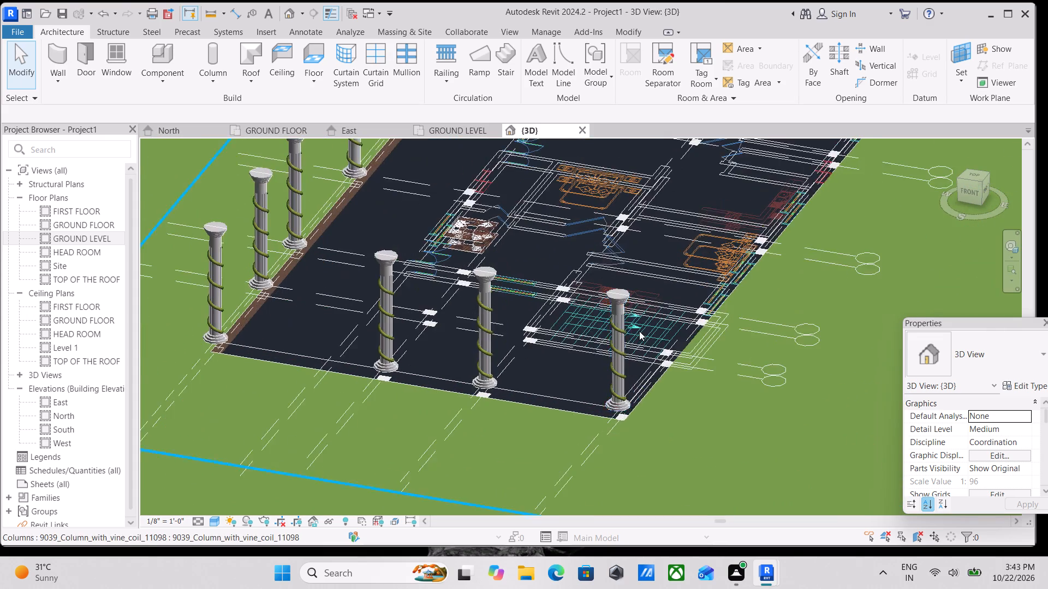
scroll(639, 331, "up", 2)
scroll(643, 335, "down", 2)
middle_click_drag(514, 364, 564, 415, "shift")
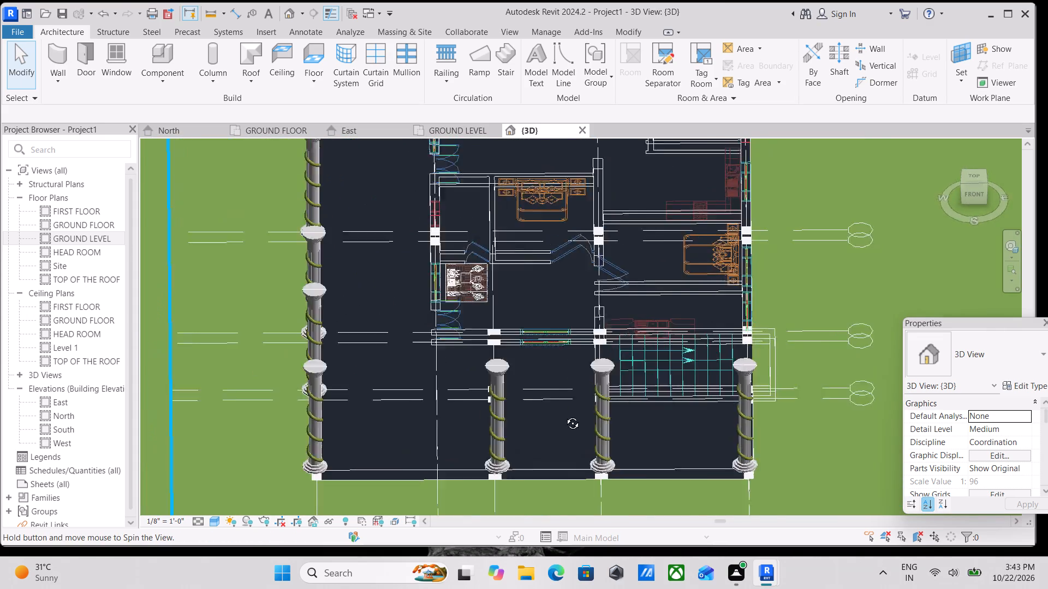
middle_click_drag(564, 415, 613, 310, "shift")
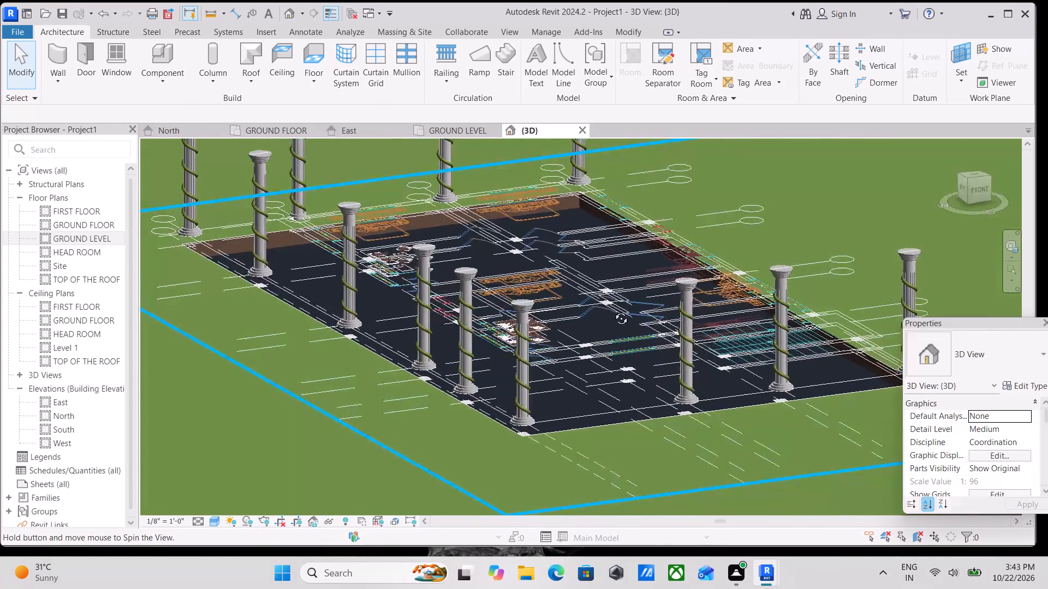
middle_click_drag(613, 310, 609, 318, "shift")
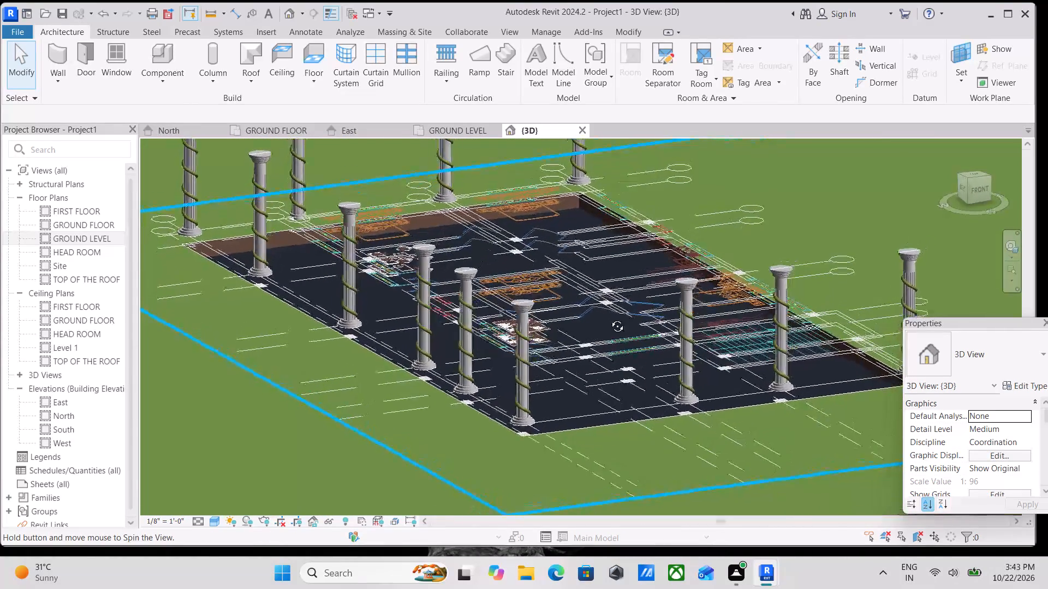
middle_click_drag(609, 318, 658, 311, "shift")
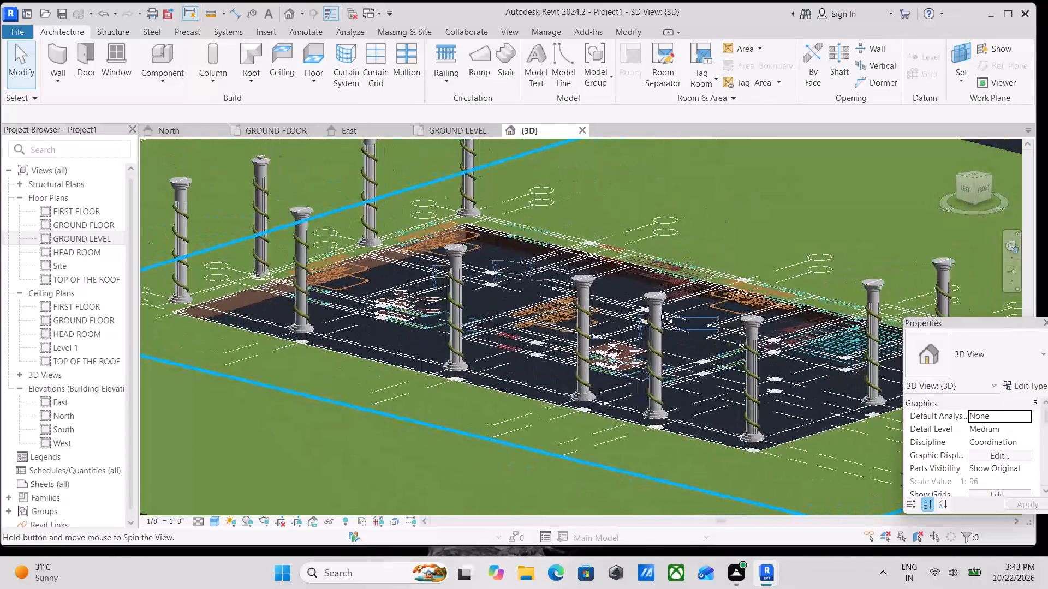
middle_click_drag(658, 311, 741, 354, "shift")
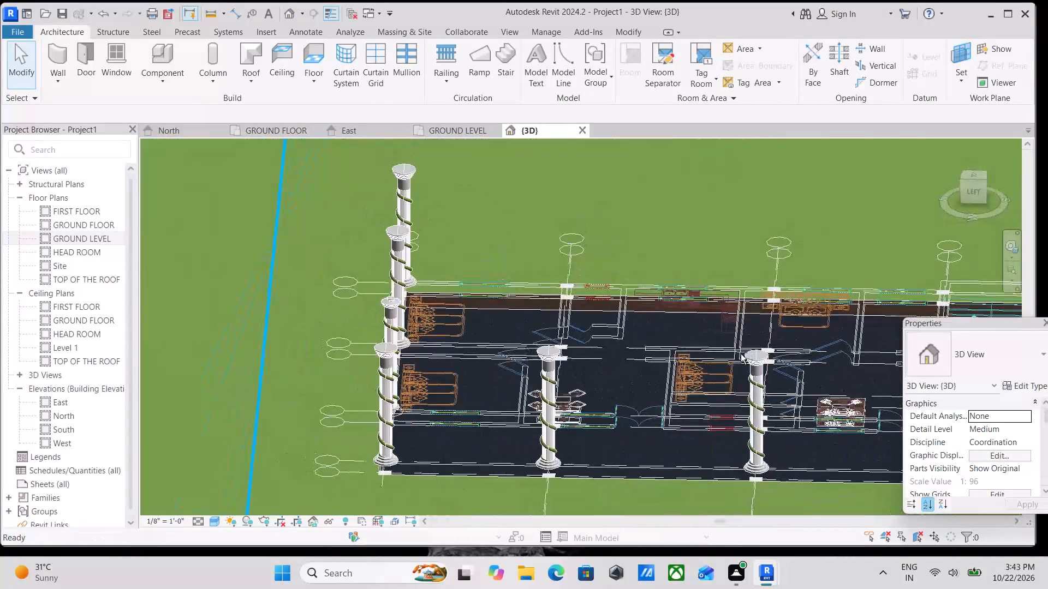
middle_click_drag(546, 389, 577, 373, "shift")
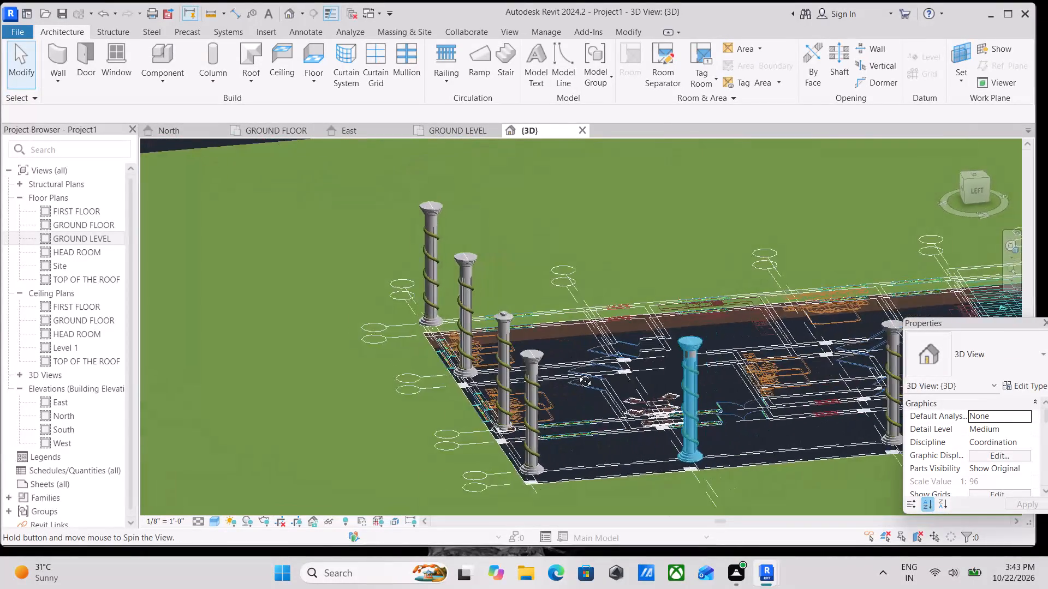
middle_click_drag(577, 373, 303, 393, "shift")
scroll(350, 356, "down", 1)
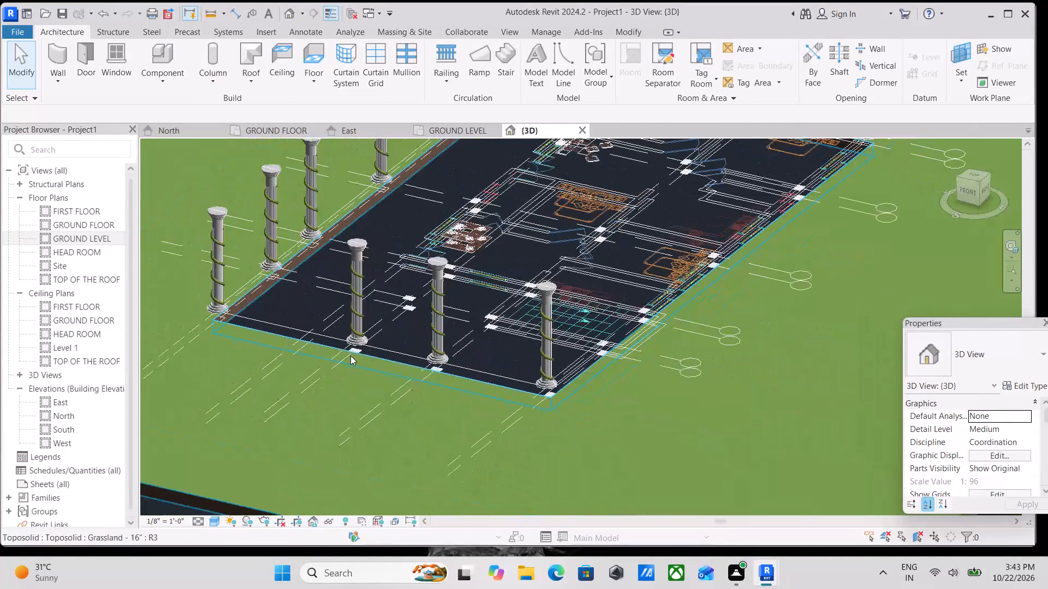
middle_click_drag(507, 375, 571, 288, "shift")
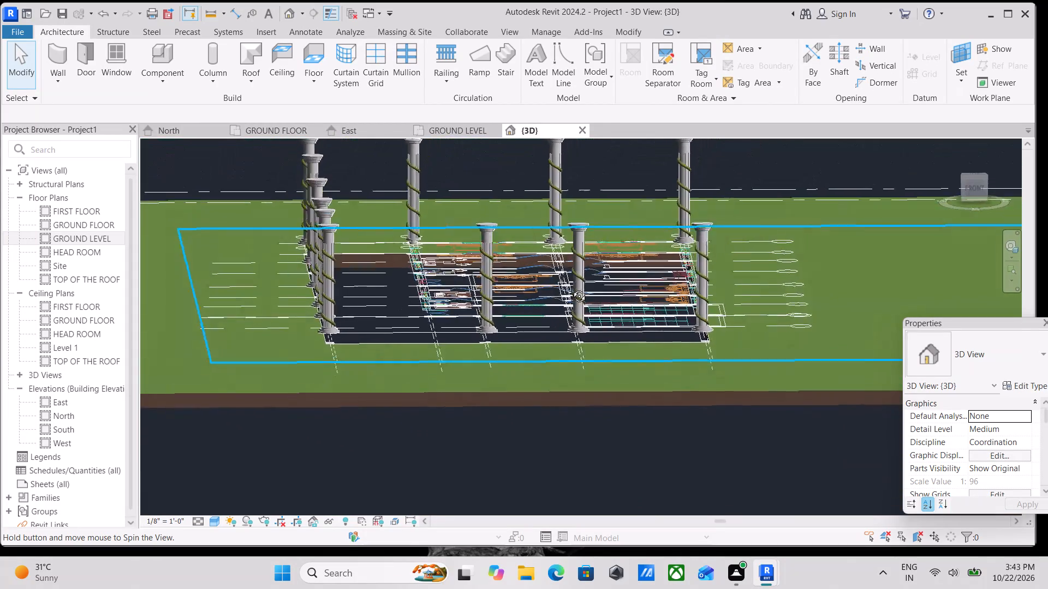
middle_click_drag(571, 288, 545, 336, "shift")
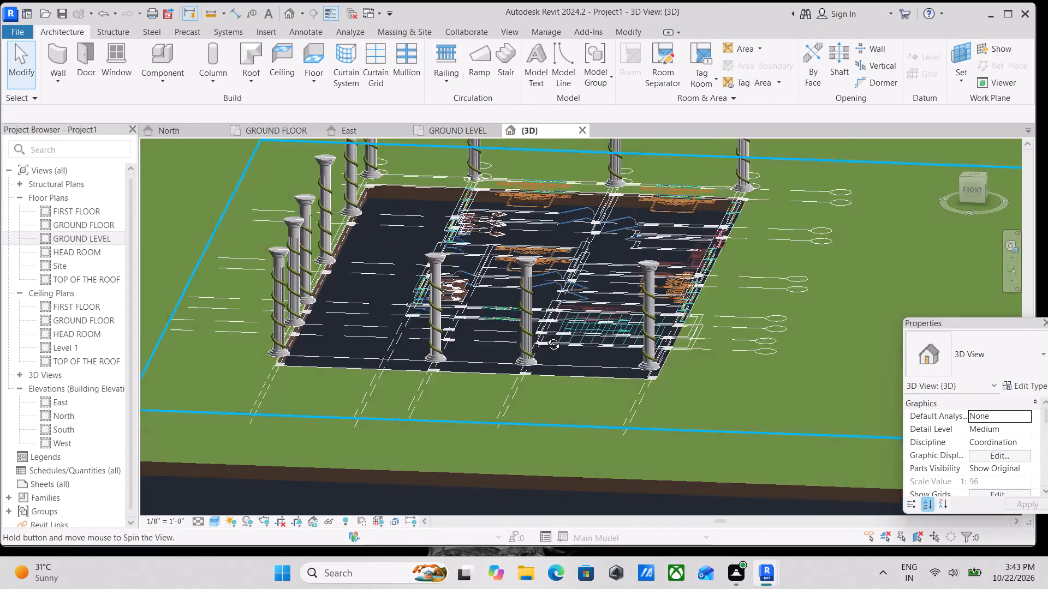
middle_click_drag(545, 336, 538, 418, "shift")
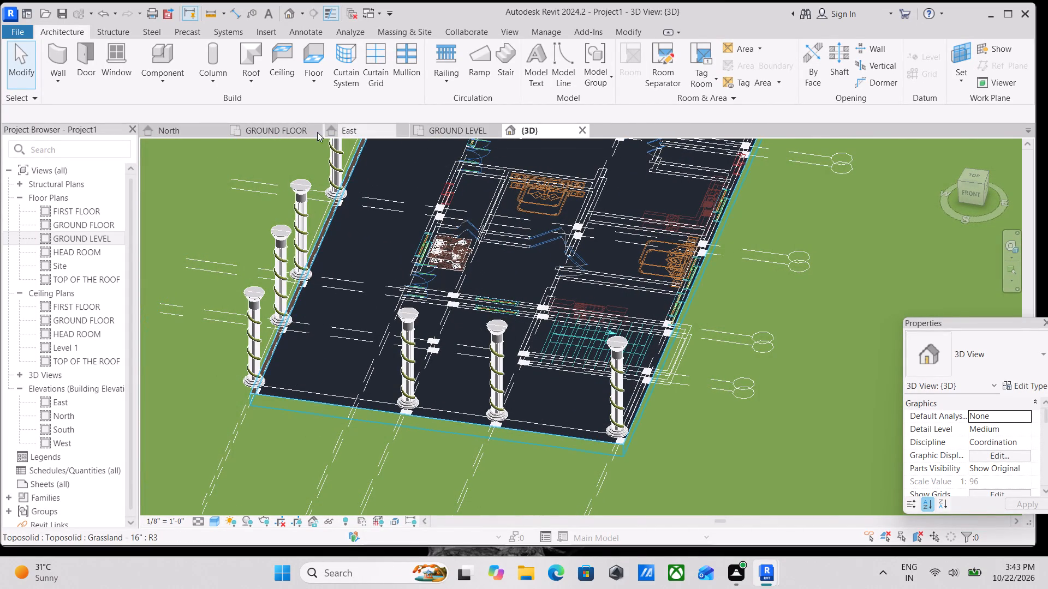
On the GROUND FLOOR plan, place vine coil columns of type WINE COIL COLUMNS 9" X 1' at grid intersections B2, C2 and D2.
left_click(288, 130)
scroll(533, 297, "up", 2)
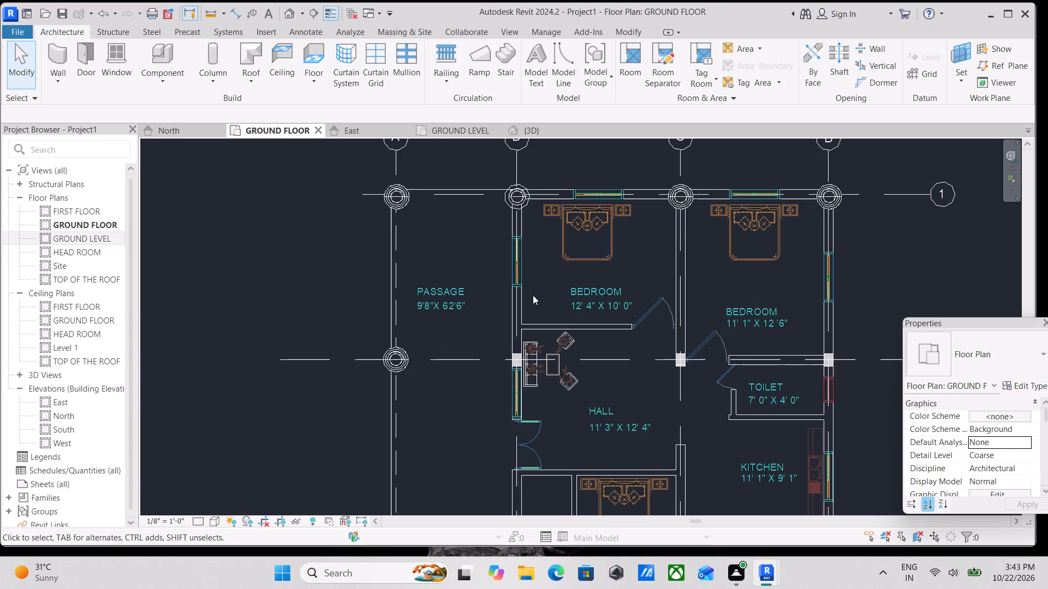
left_click(523, 192)
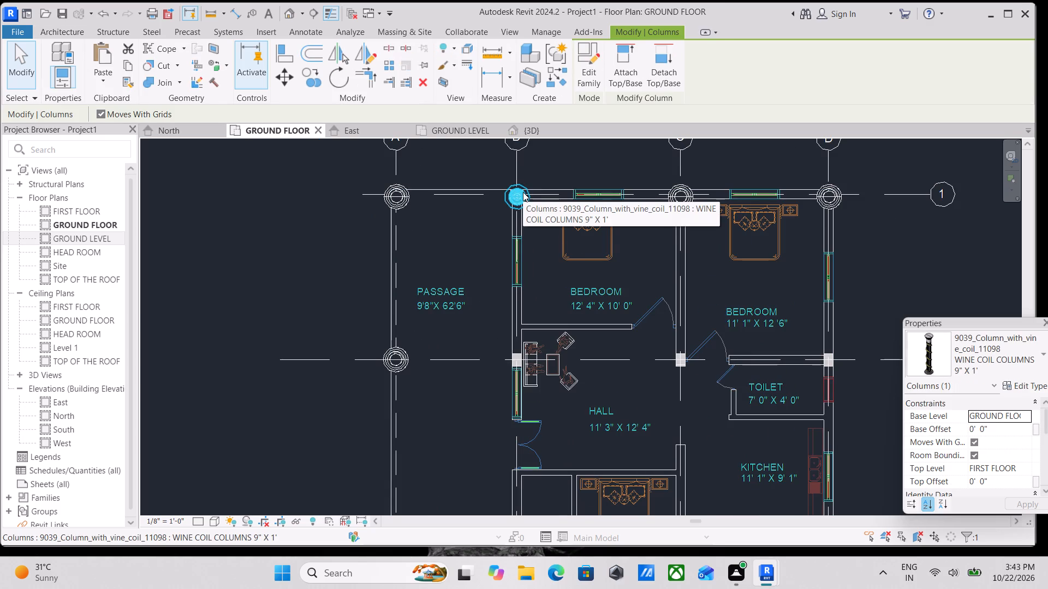
type("CS")
scroll(517, 362, "up", 2)
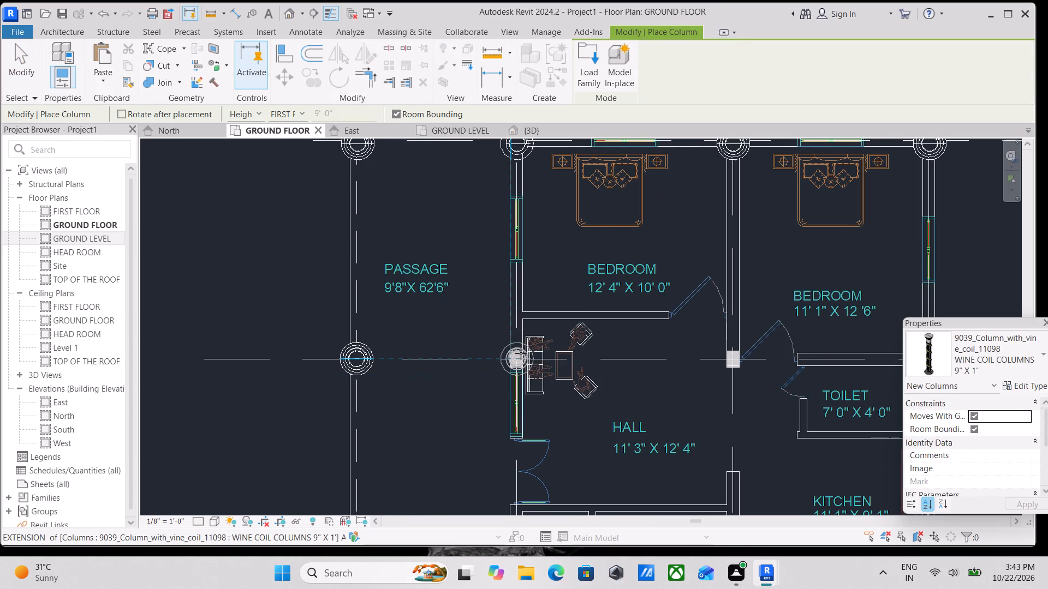
left_click(517, 357)
middle_click_drag(625, 356, 419, 347)
left_click(529, 346)
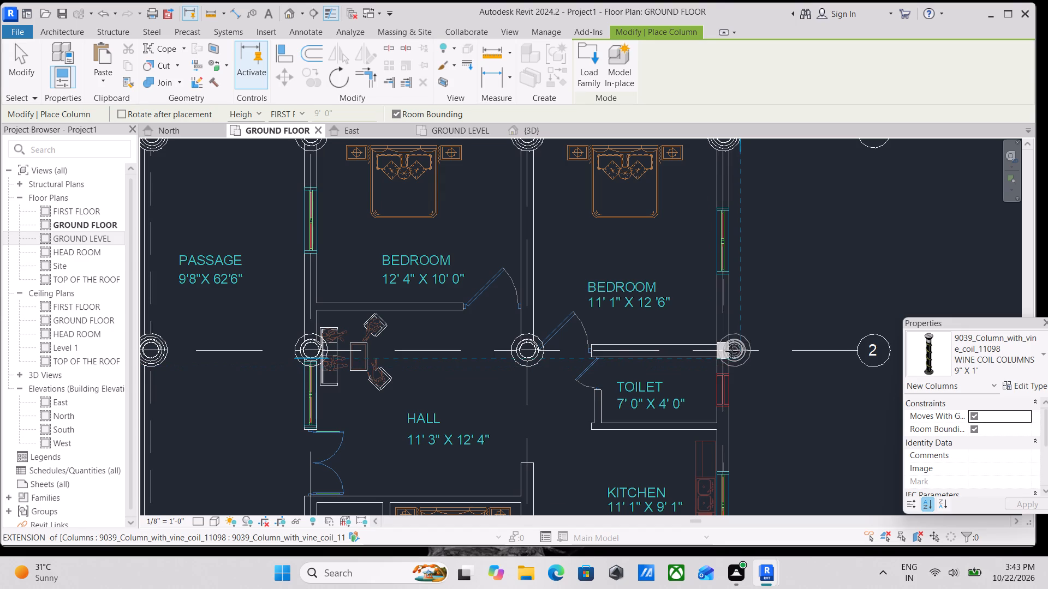
left_click(724, 350)
Place vine coil columns at grid intersections D3, C3 and B3.
scroll(758, 347, "down", 1)
middle_click_drag(749, 357, 731, 272)
middle_click_drag(702, 365, 716, 304)
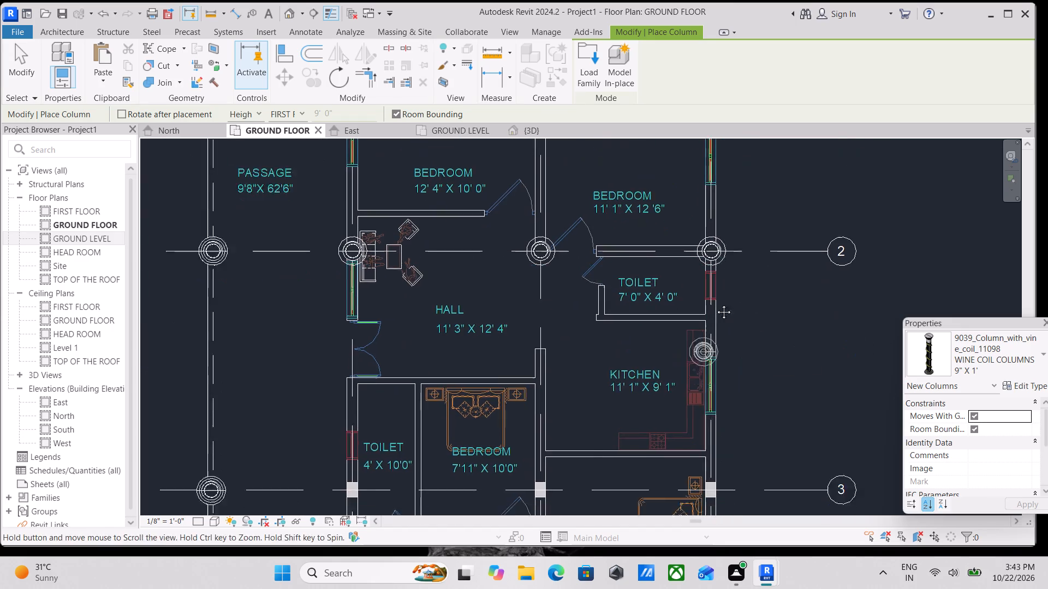
middle_click_drag(716, 304, 723, 271)
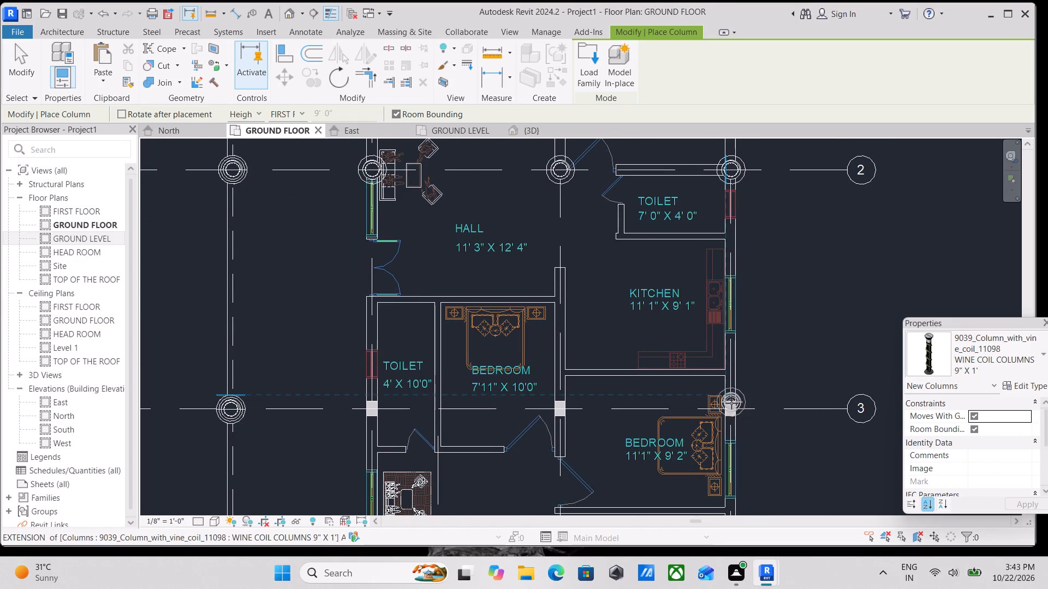
left_click(731, 407)
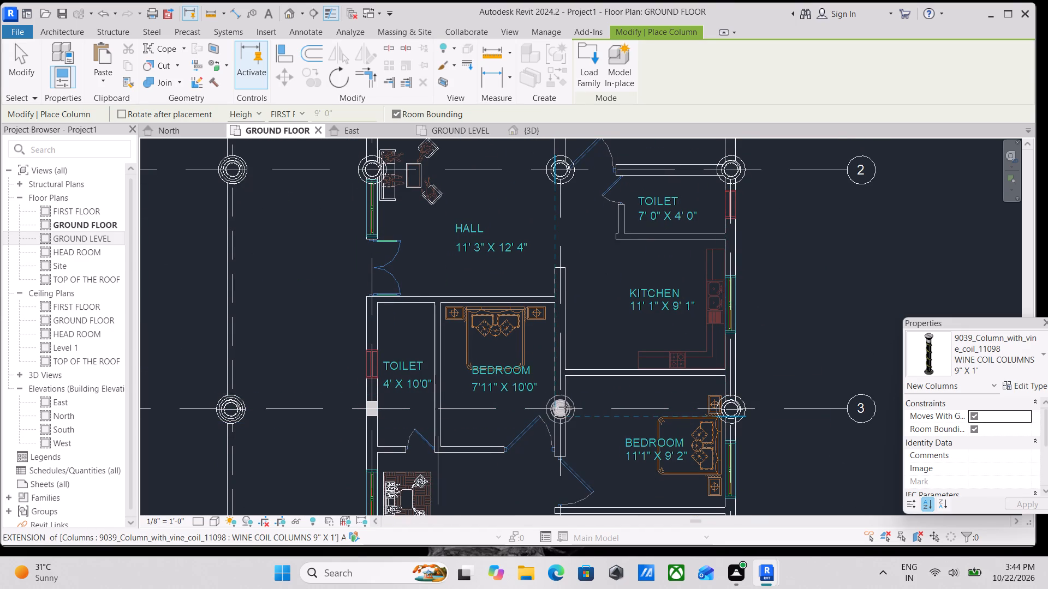
left_click(564, 406)
middle_click_drag(633, 366, 759, 334)
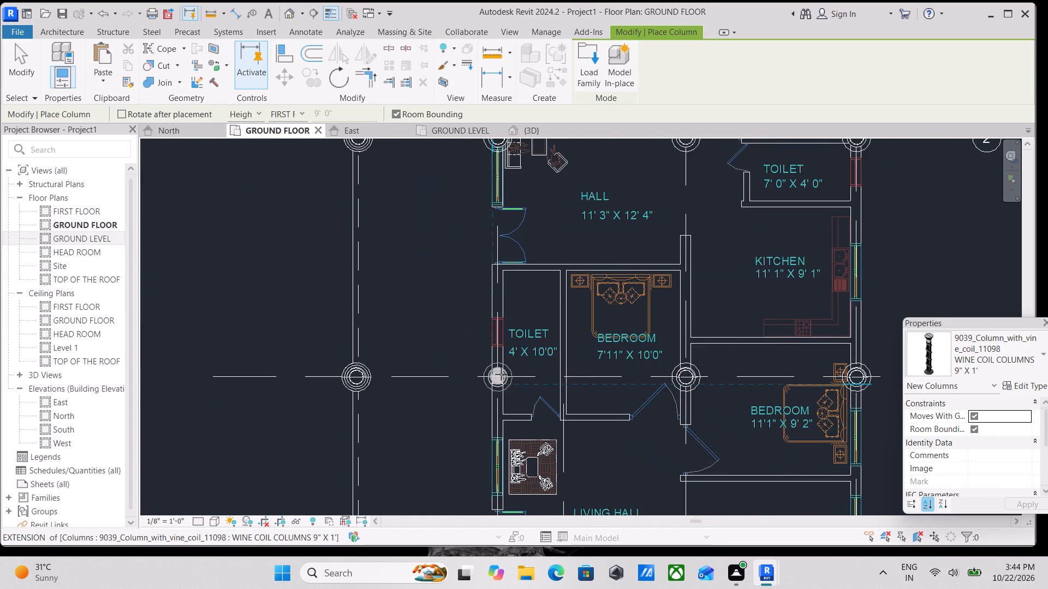
left_click(499, 374)
Place vine coil columns along grid 5 at the mark between B and C, at D5 and at C5, and end column placement.
scroll(545, 316, "down", 1)
middle_click_drag(556, 355, 573, 236)
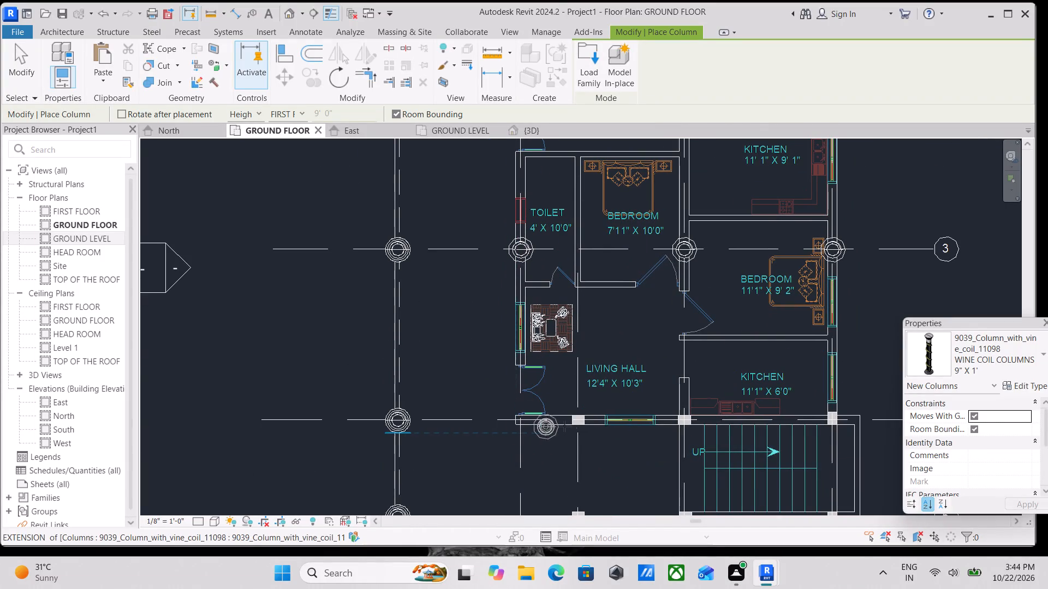
scroll(602, 414, "down", 1)
middle_click_drag(603, 405, 615, 351)
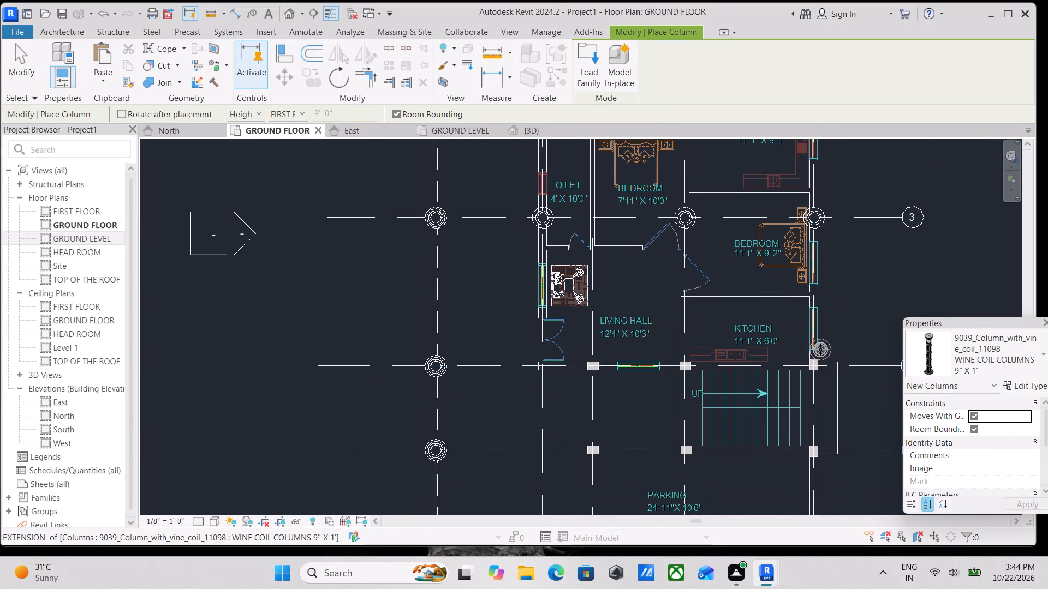
scroll(612, 371, "down", 1)
middle_click_drag(611, 356, 601, 302)
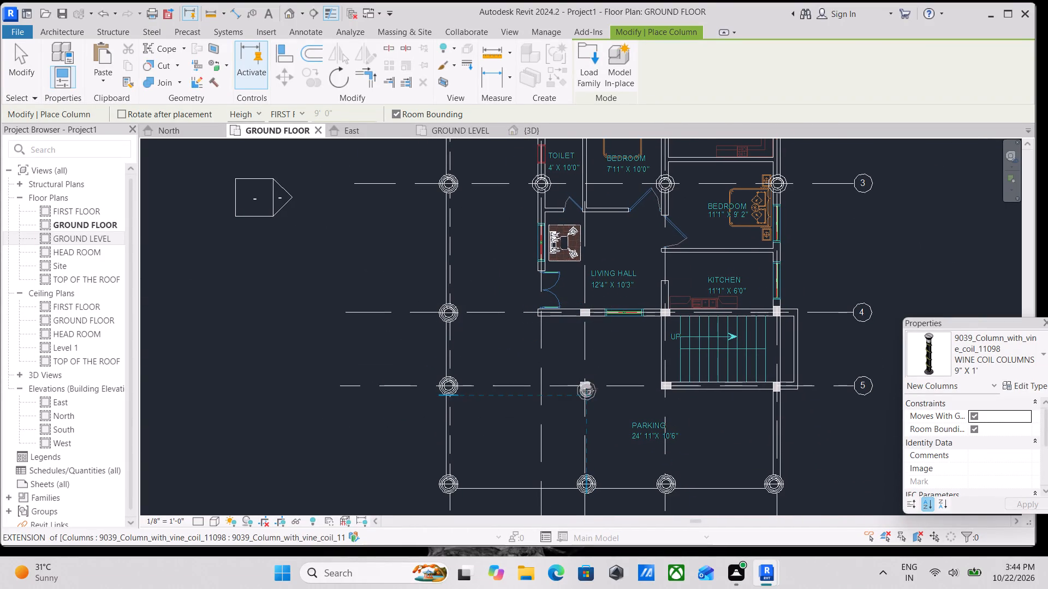
left_click(589, 384)
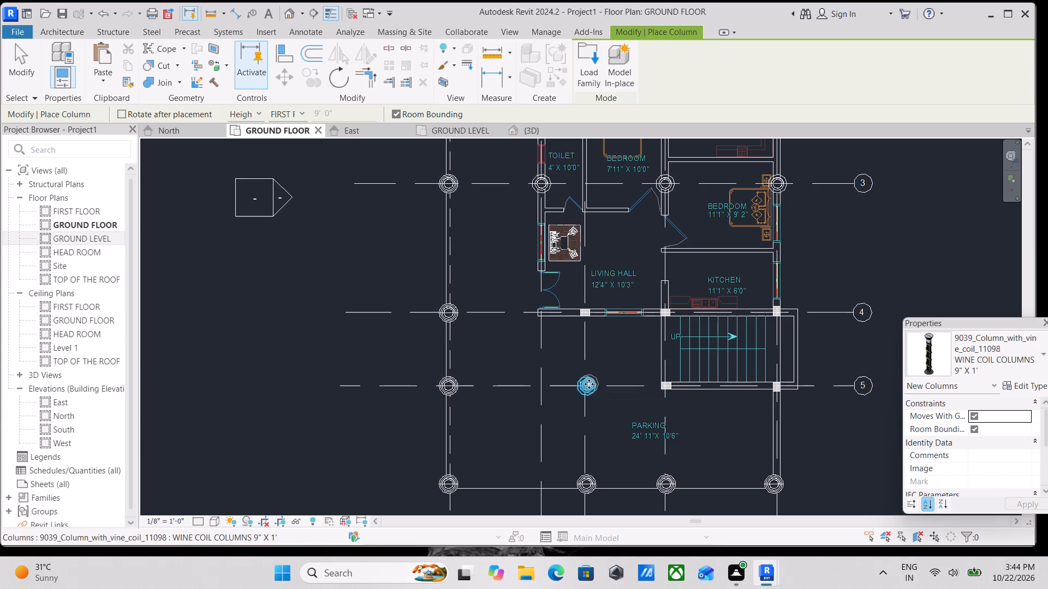
left_click(775, 393)
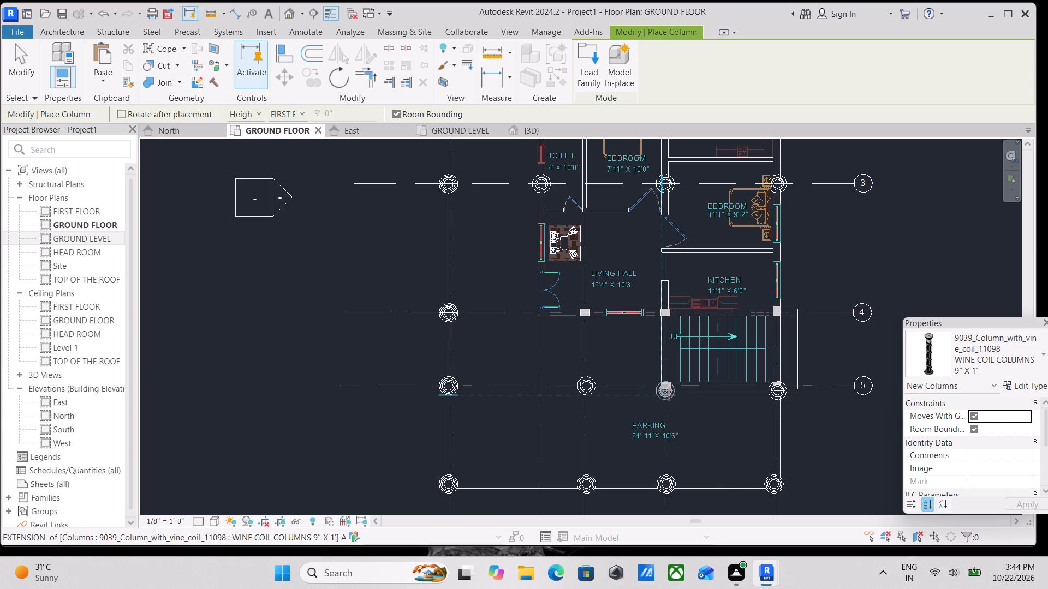
left_click(669, 395)
scroll(713, 420, "down", 1)
middle_click_drag(713, 420, 714, 438)
key("Escape")
scroll(563, 344, "down", 3)
key("Escape")
scroll(555, 344, "down", 2)
key("Escape")
key("Escape")
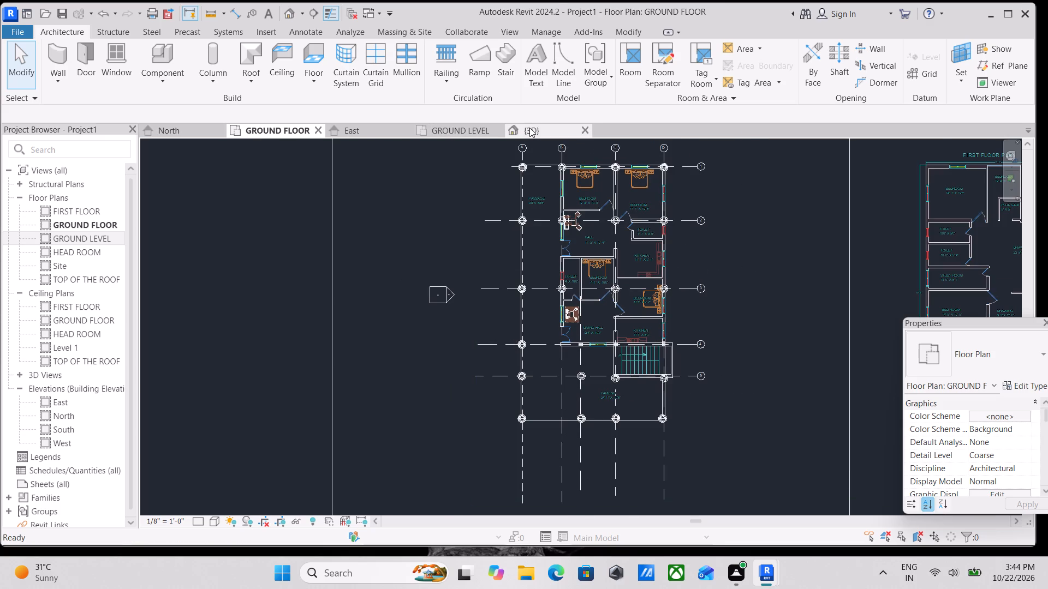
Inspect the full set of vine coil columns in the {3D} view from several angles and close up.
left_click(529, 128)
scroll(566, 337, "down", 4)
middle_click_drag(564, 349, 614, 289, "shift")
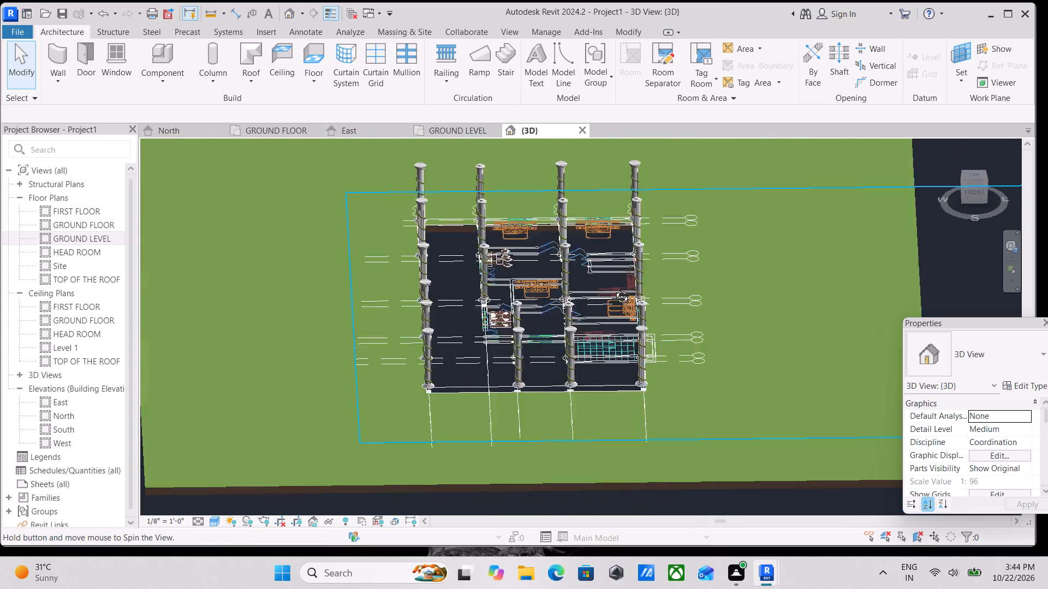
middle_click_drag(614, 289, 431, 347, "shift")
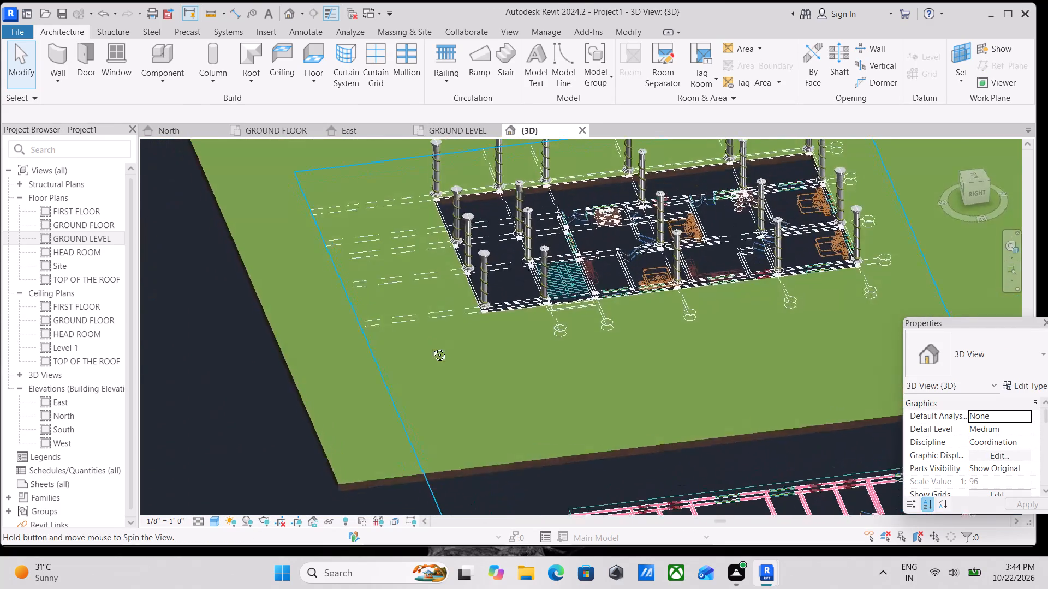
middle_click_drag(431, 347, 508, 368, "shift")
middle_click_drag(489, 346, 545, 452, "shift")
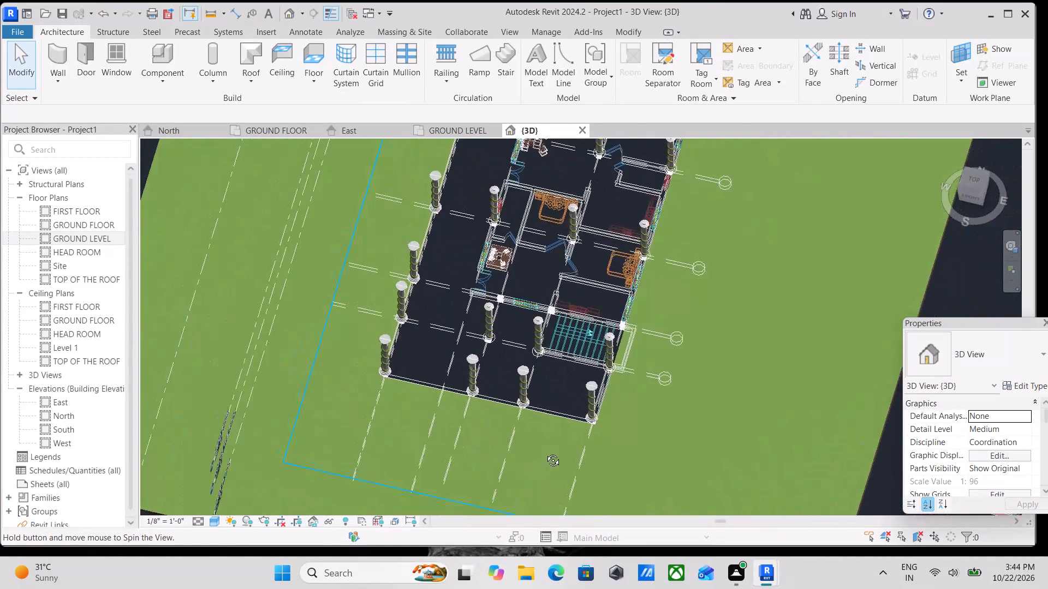
middle_click_drag(545, 452, 478, 227, "shift")
middle_click_drag(341, 337, 400, 299, "shift")
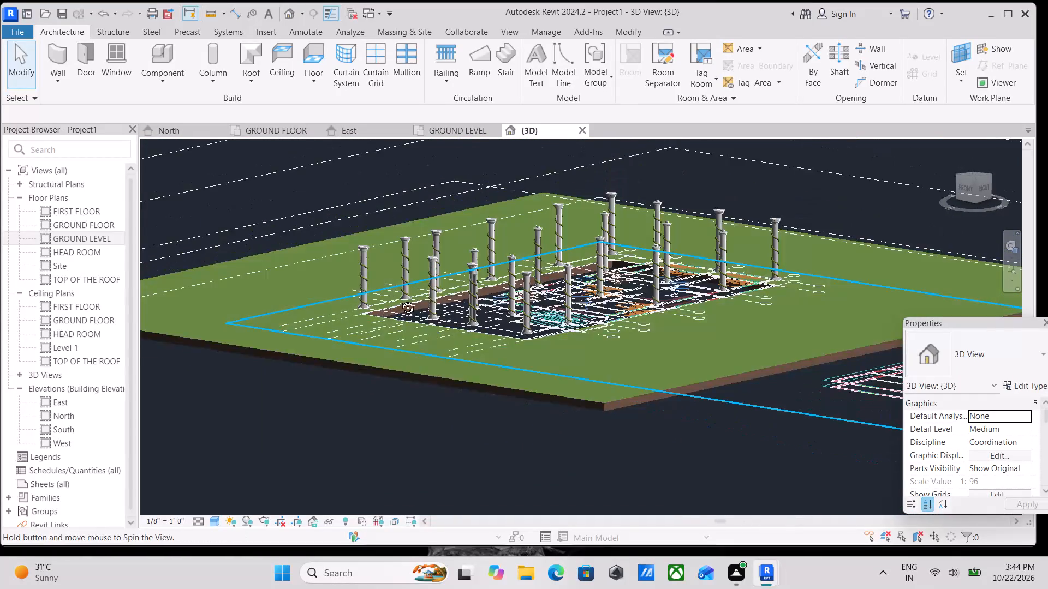
middle_click_drag(400, 299, 472, 300, "shift")
scroll(461, 289, "down", 1, "shift")
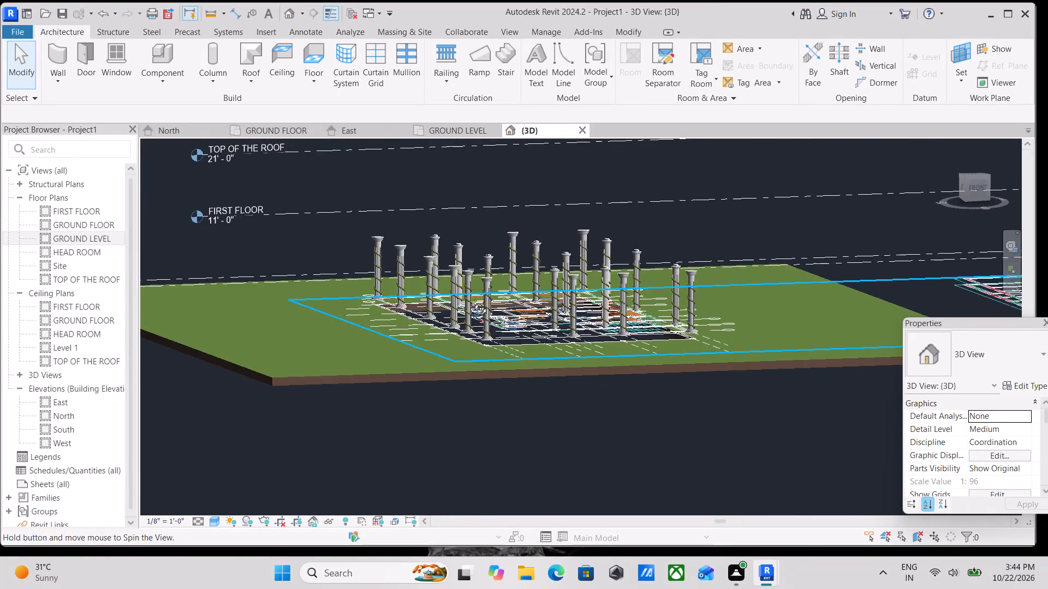
middle_click_drag(472, 300, 489, 339, "shift")
scroll(481, 241, "up", 12)
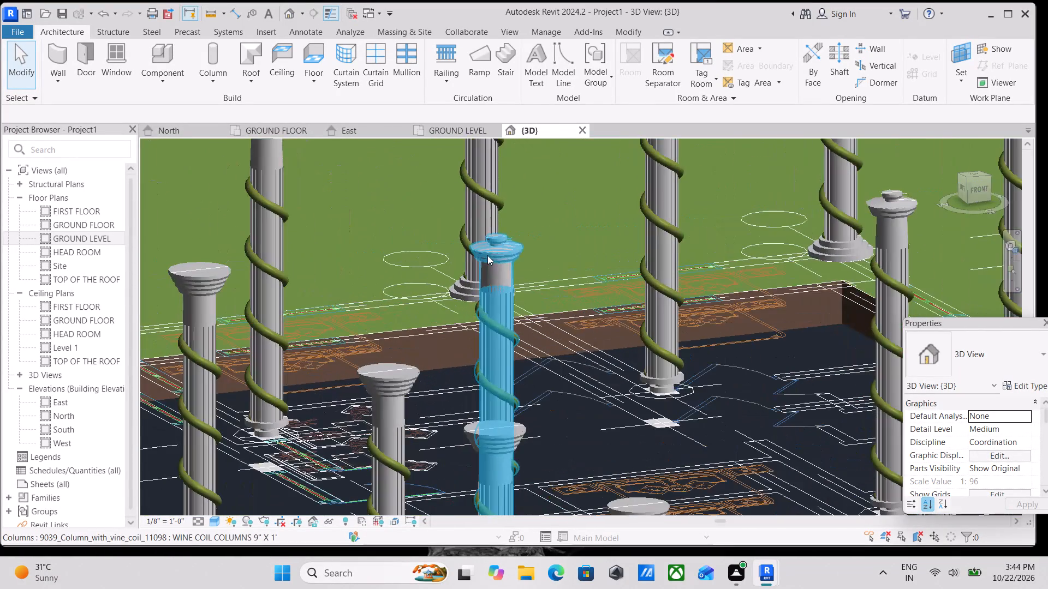
scroll(504, 248, "up", 2)
scroll(525, 266, "down", 8)
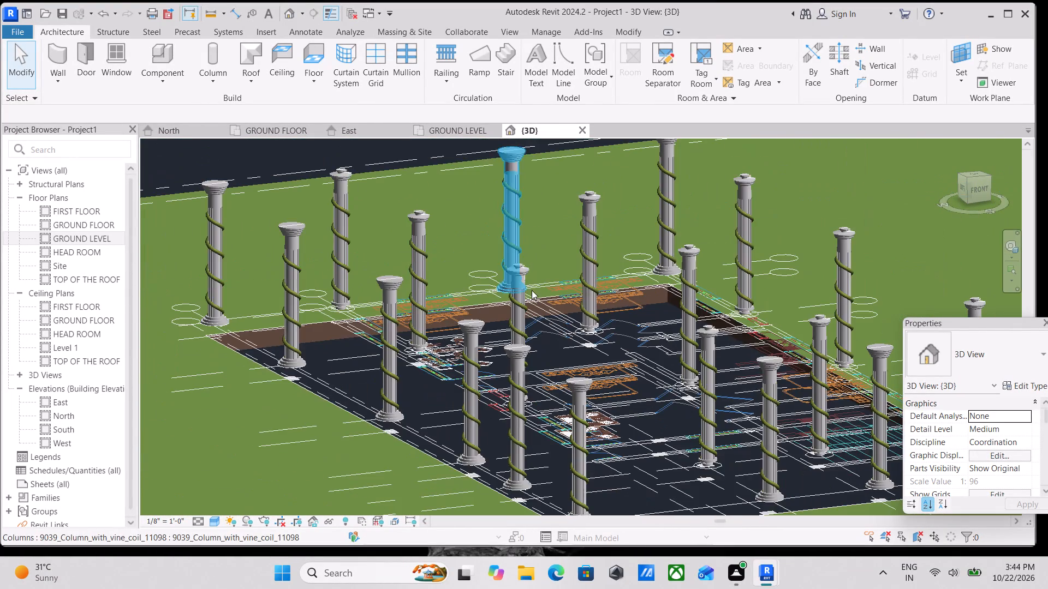
scroll(534, 327, "down", 6)
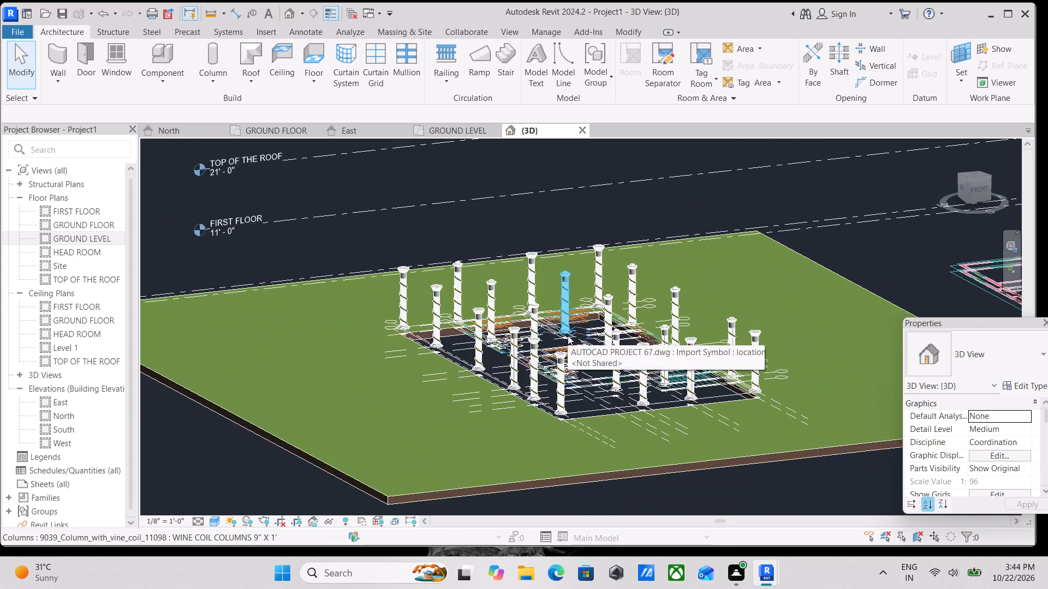
middle_click_drag(568, 335, 546, 453, "shift")
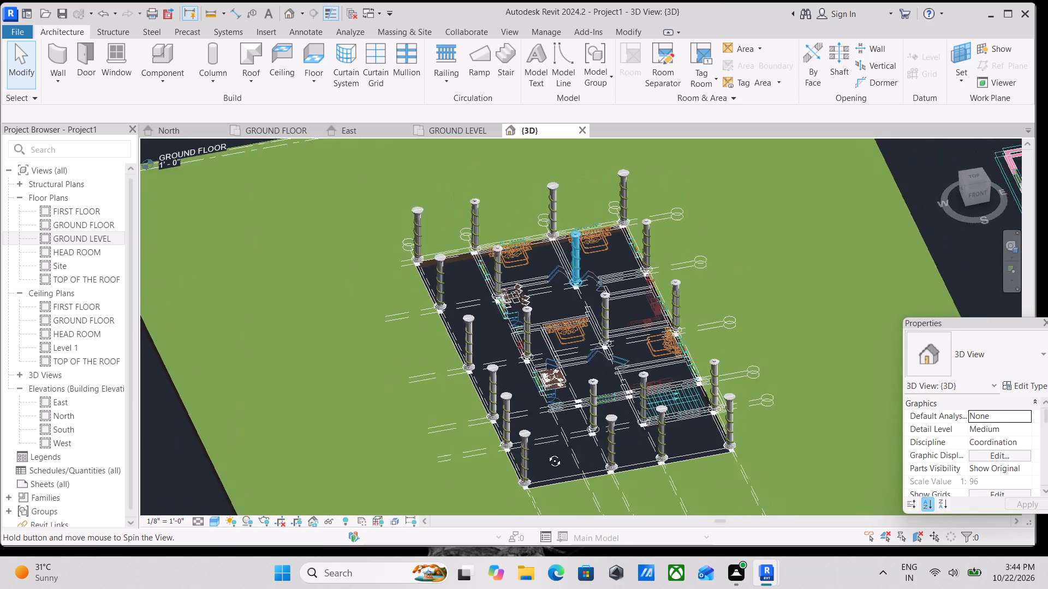
middle_click_drag(546, 453, 522, 465, "shift")
Start the Wall tool on the GROUND LEVEL floor plan around the PASSAGE and BEDROOM area near grid 1.
left_click(451, 129)
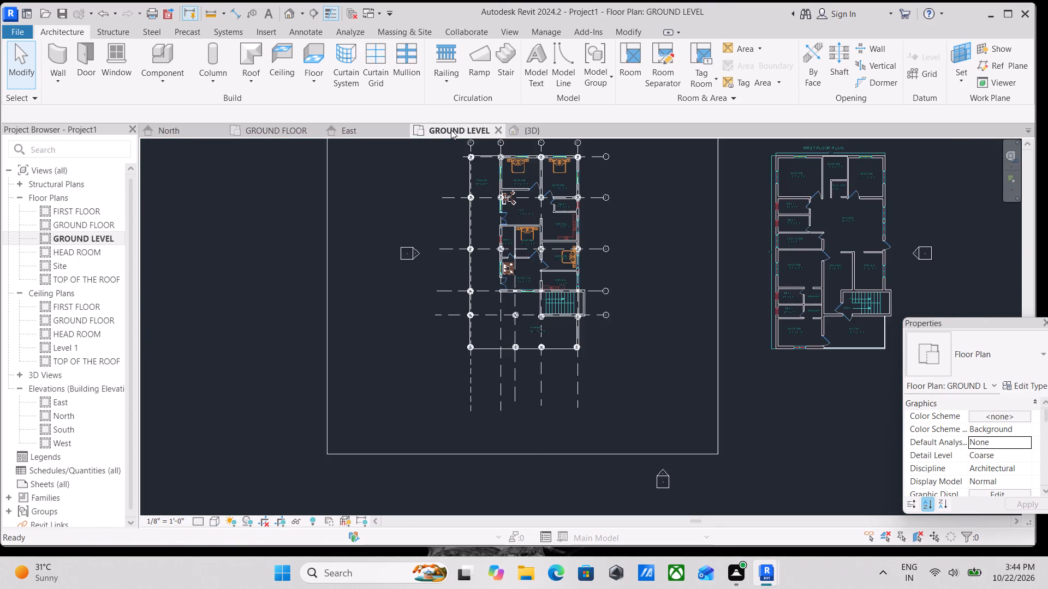
scroll(532, 283, "up", 1)
scroll(575, 257, "up", 2)
middle_click_drag(533, 261, 543, 323)
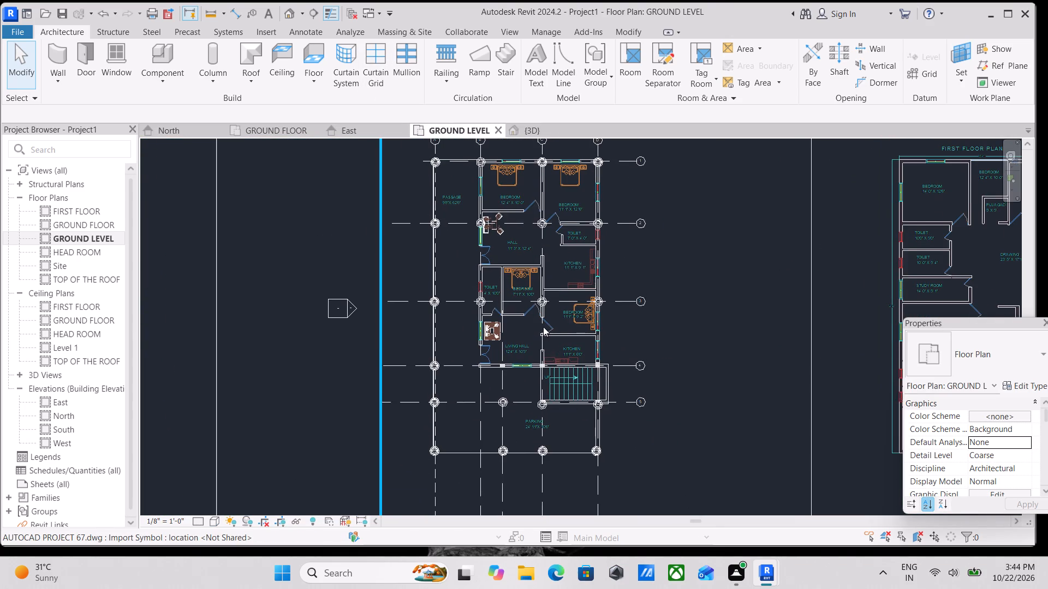
scroll(555, 365, "up", 2)
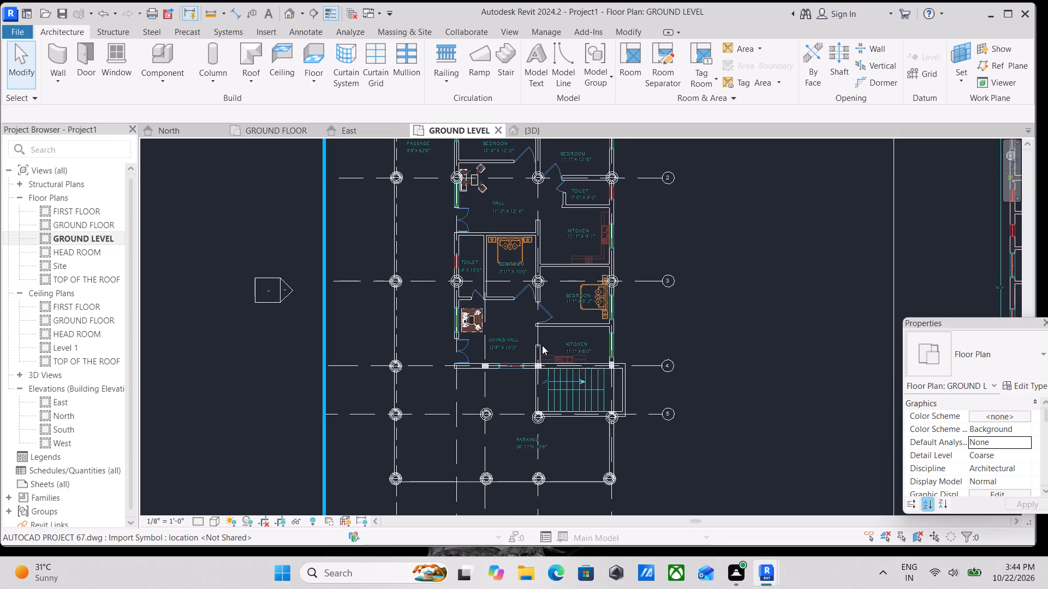
scroll(542, 345, "down", 3)
middle_click_drag(542, 345, 544, 393)
scroll(486, 208, "up", 5)
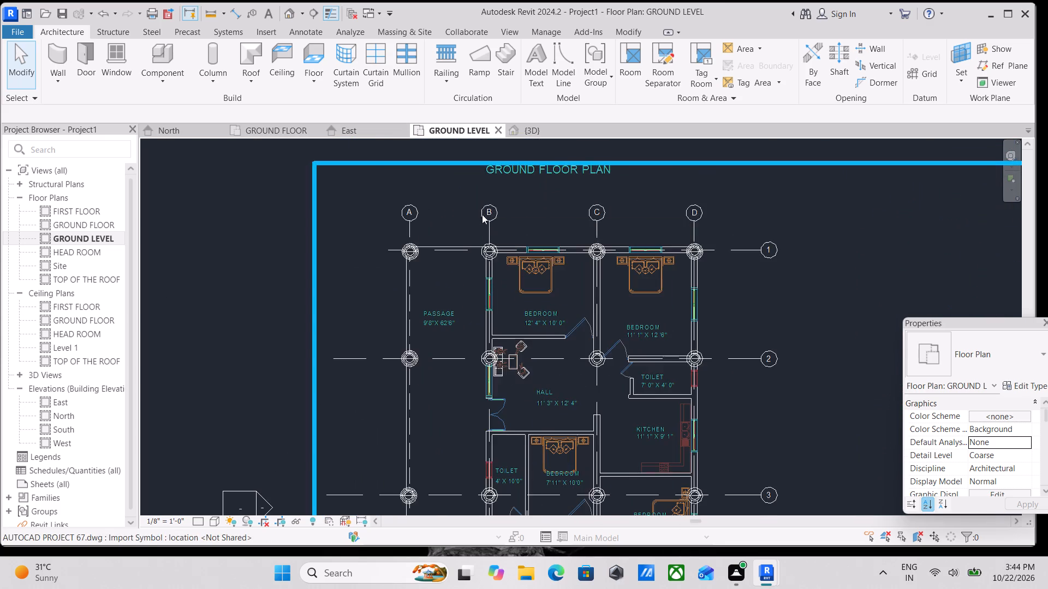
scroll(470, 284, "up", 3)
middle_click_drag(502, 279, 501, 318)
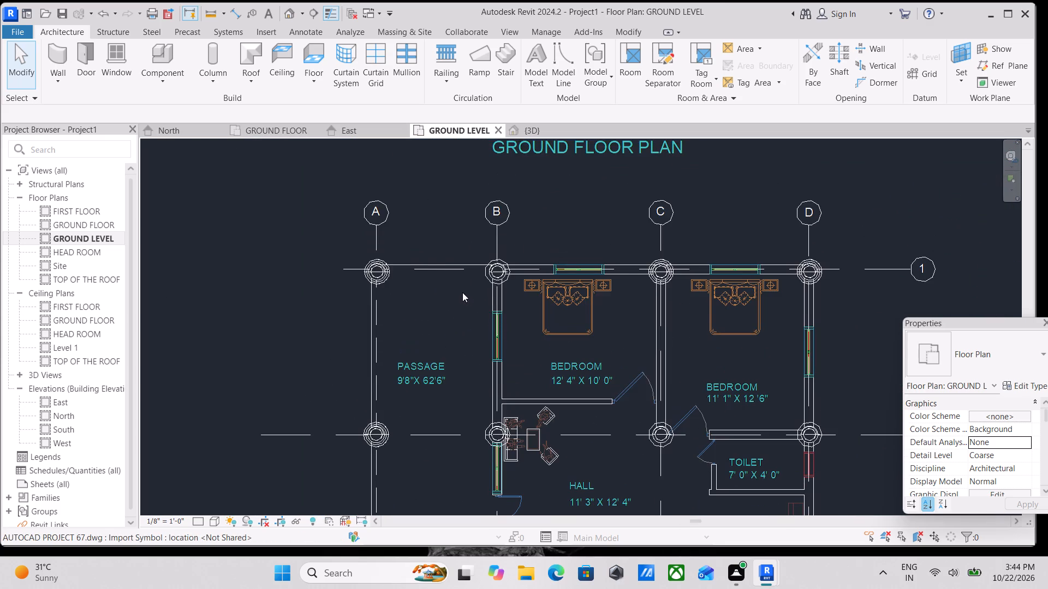
scroll(462, 292, "down", 1)
middle_click_drag(462, 292, 471, 270)
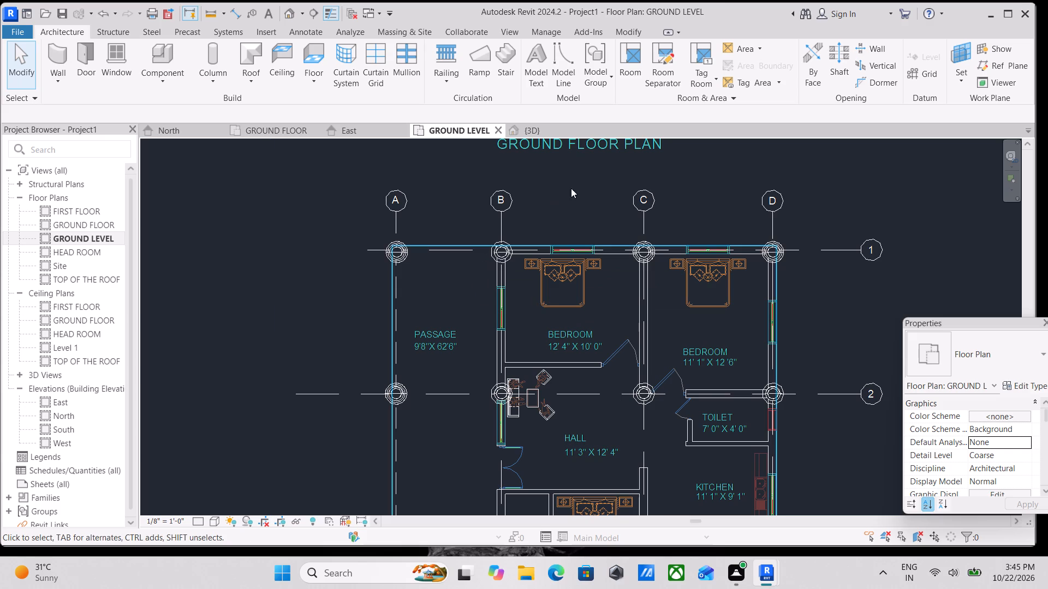
scroll(539, 238, "down", 3)
scroll(495, 271, "up", 3)
key("Escape")
scroll(462, 279, "up", 2)
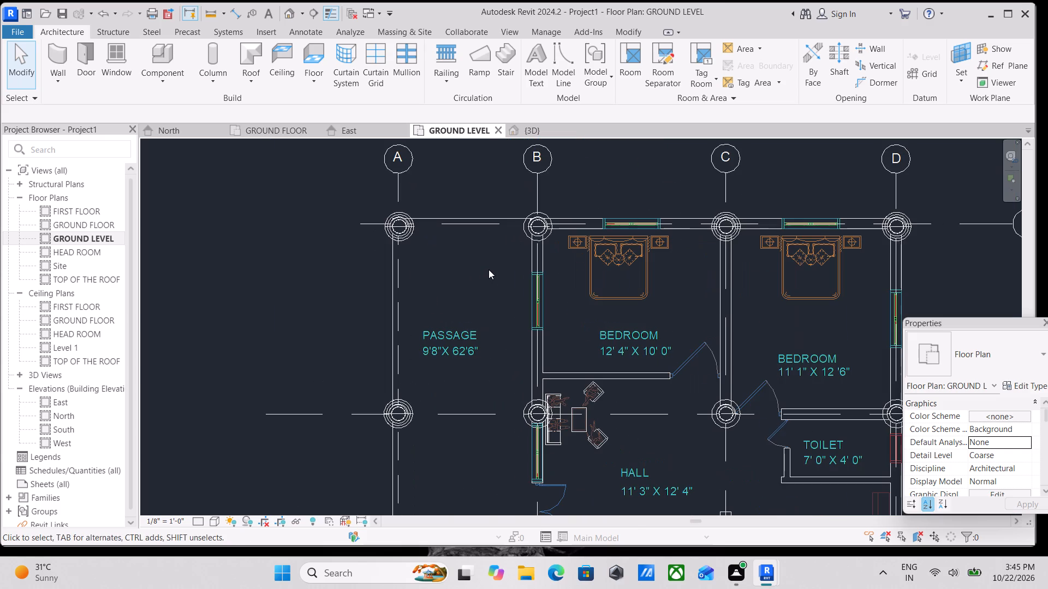
type("WA")
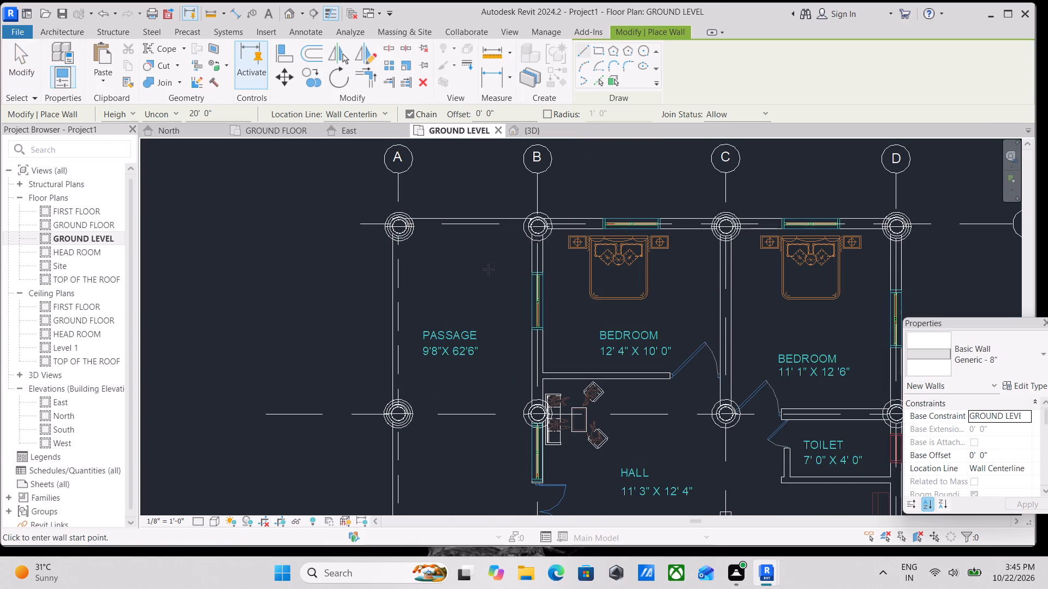
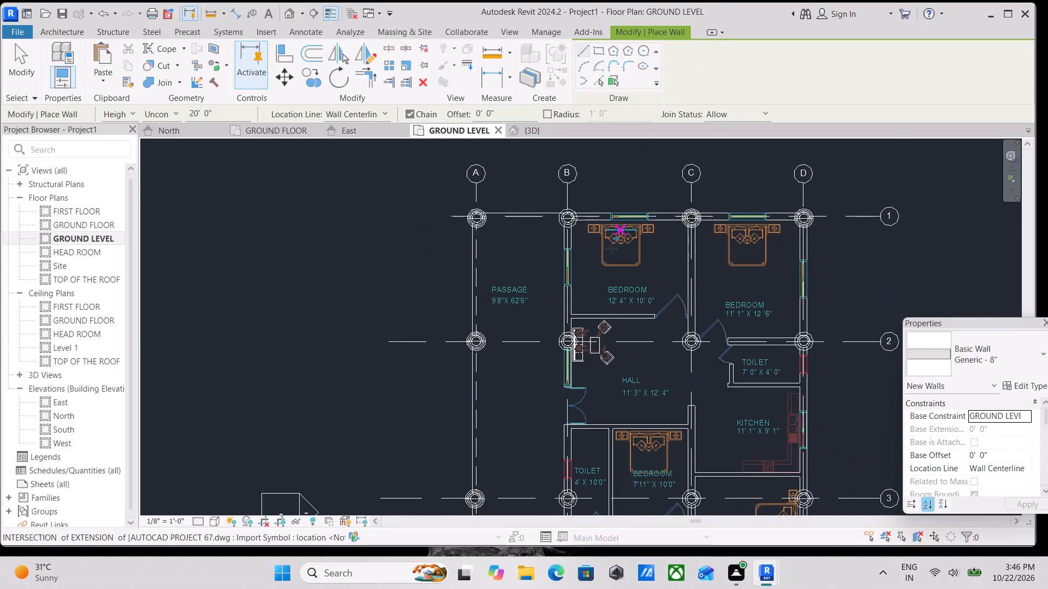
Leave the Wall tool and examine the GROUND LEVEL plan from the parking and stair area up to grid 1.
middle_click_drag(609, 243, 610, 171)
scroll(600, 319, "up", 3)
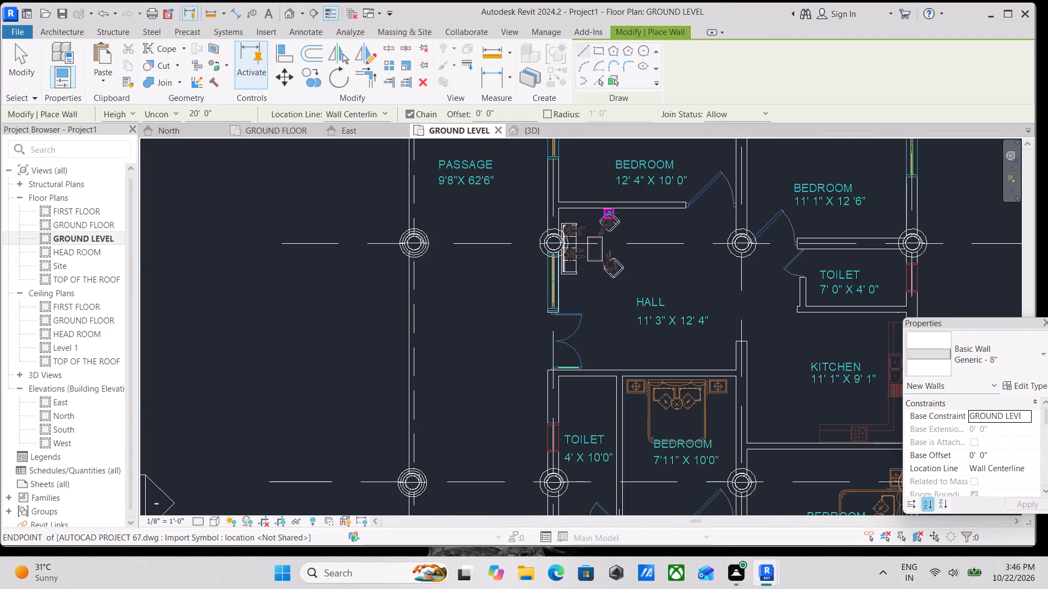
key("Escape")
key("Escape")
scroll(573, 266, "down", 2)
middle_click_drag(575, 238, 586, 148)
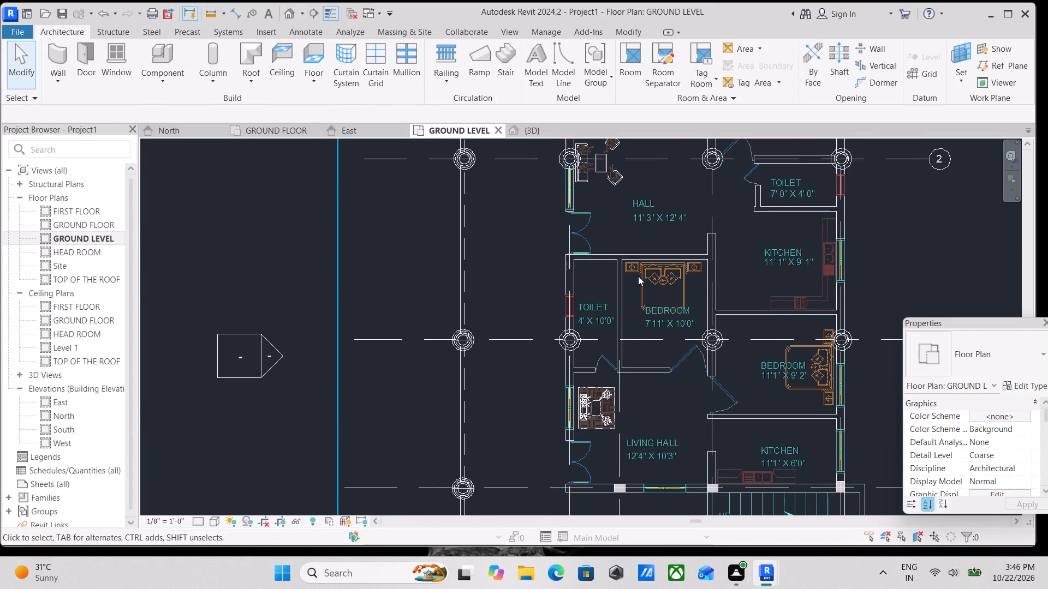
middle_click_drag(638, 301, 638, 265)
scroll(720, 311, "up", 1)
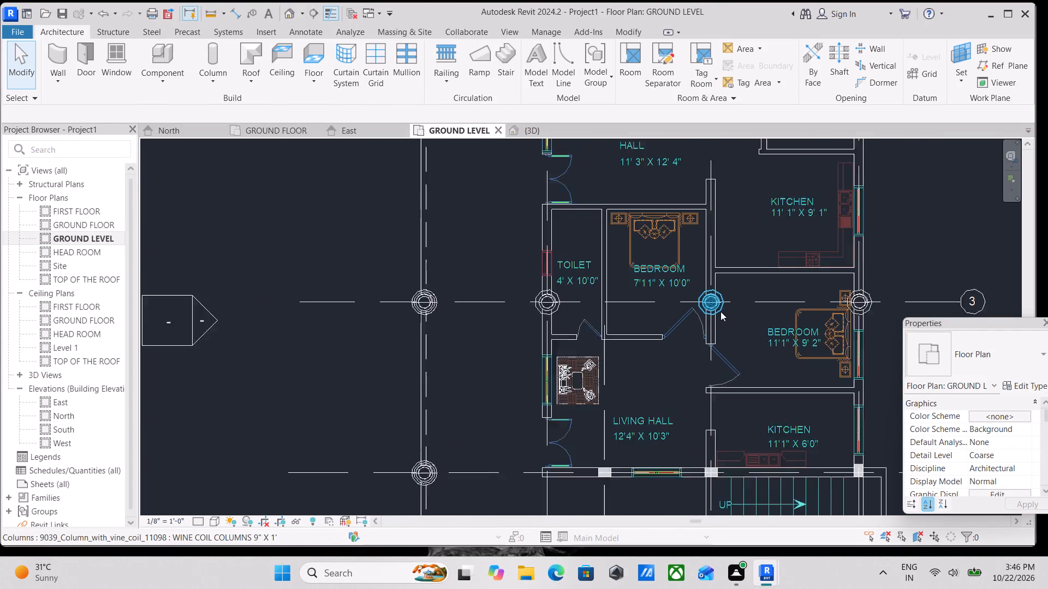
scroll(720, 311, "up", 1)
scroll(720, 311, "down", 2)
middle_click_drag(720, 311, 720, 280)
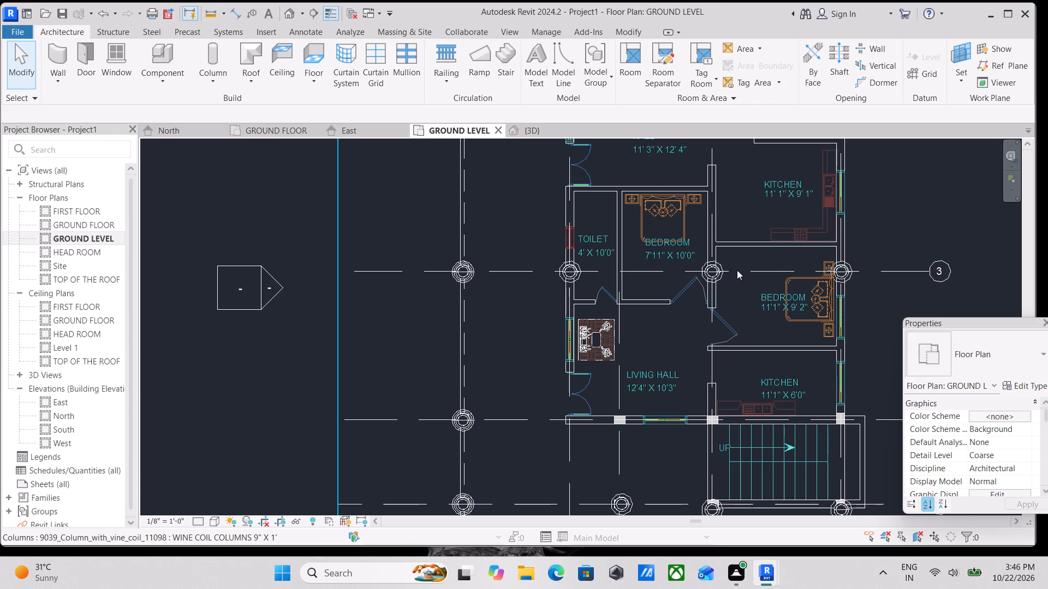
middle_click_drag(776, 276, 807, 238)
scroll(807, 238, "down", 1)
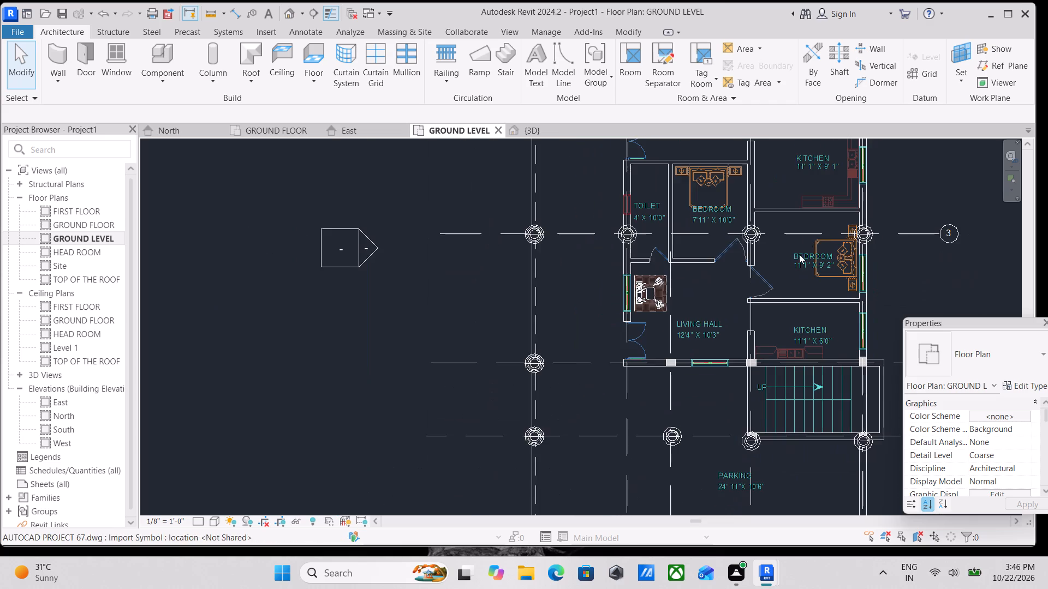
scroll(756, 348, "up", 2)
scroll(755, 348, "down", 2)
middle_click(755, 348)
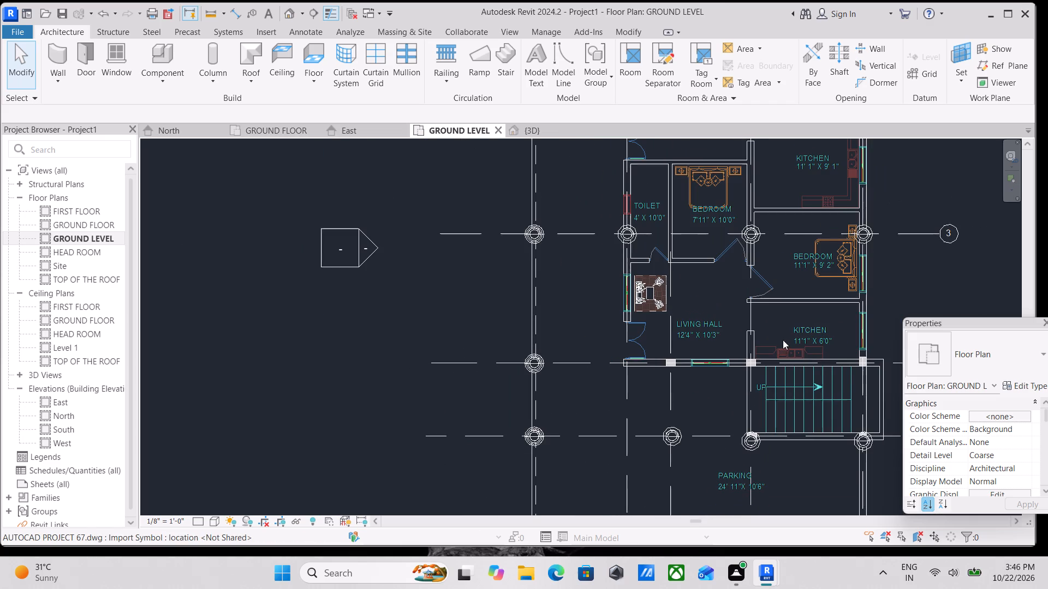
scroll(783, 339, "up", 2)
scroll(687, 346, "down", 2)
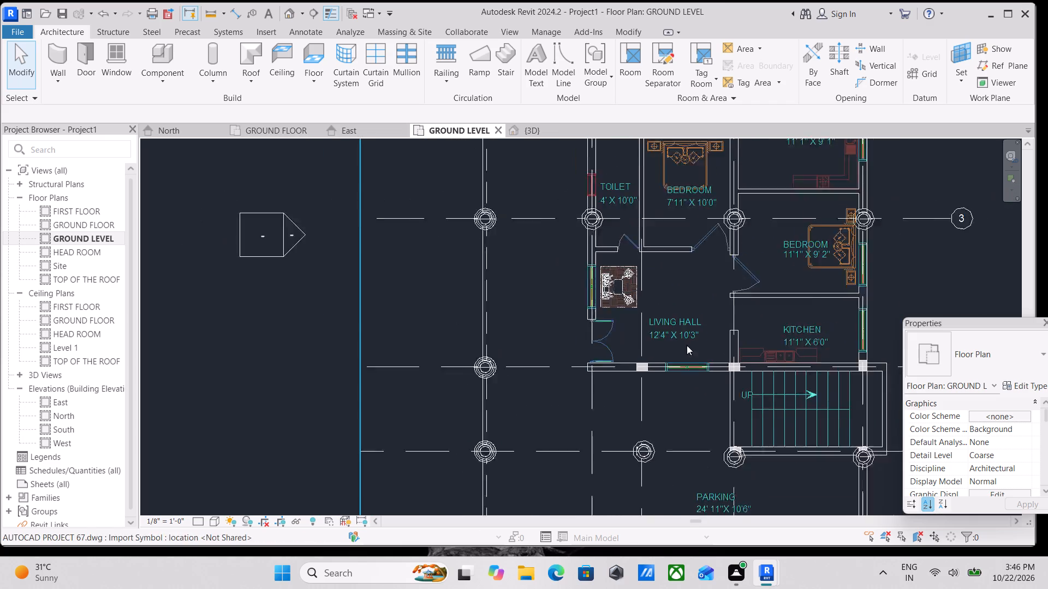
middle_click_drag(687, 344, 773, 341)
middle_click_drag(691, 326, 604, 496)
middle_click_drag(584, 314, 574, 452)
middle_click_drag(592, 327, 573, 445)
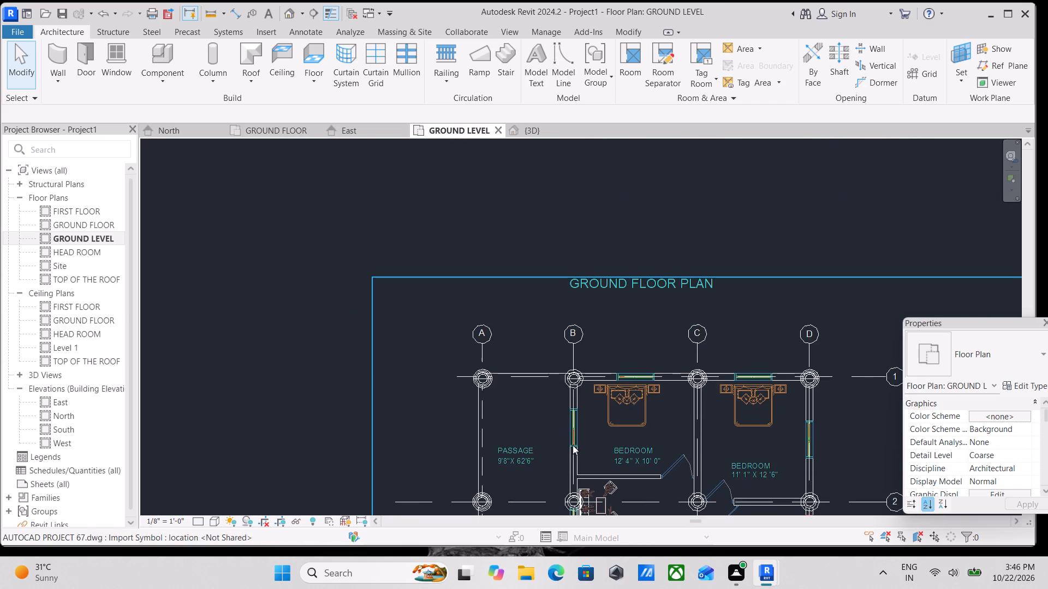
middle_click_drag(567, 358, 567, 368)
middle_click_drag(559, 314, 569, 272)
scroll(559, 309, "up", 1)
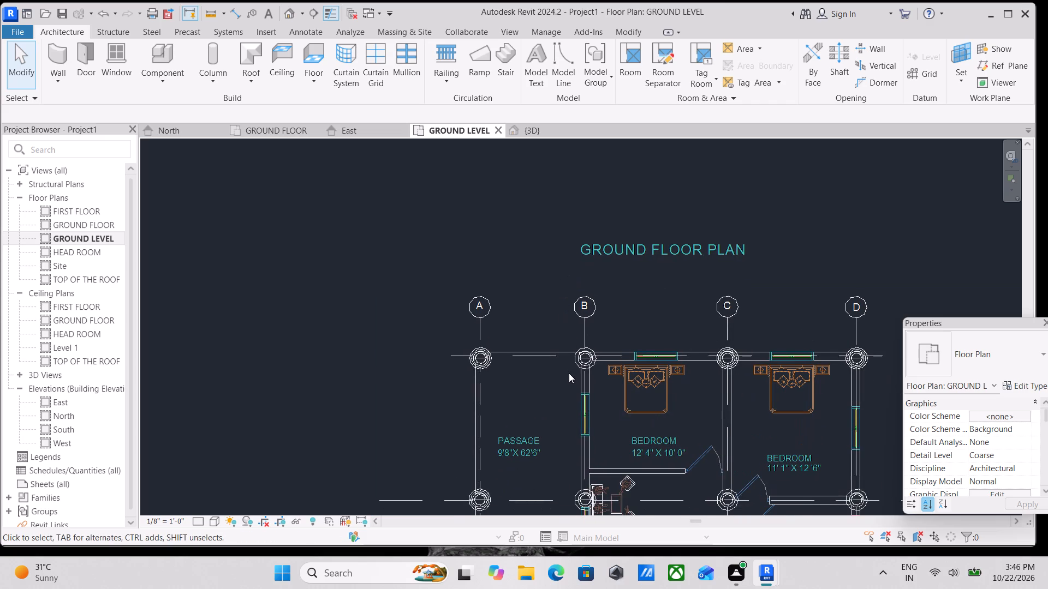
Start the Wall tool and switch to the GROUND FLOOR floor plan around the bedrooms at grid 1.
type("WA")
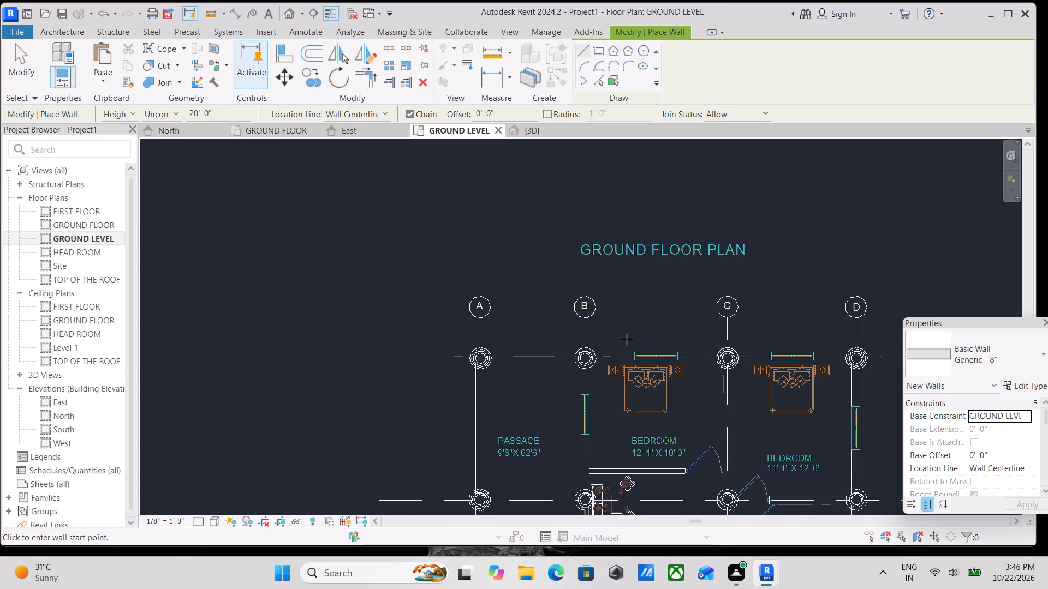
left_click(1016, 386)
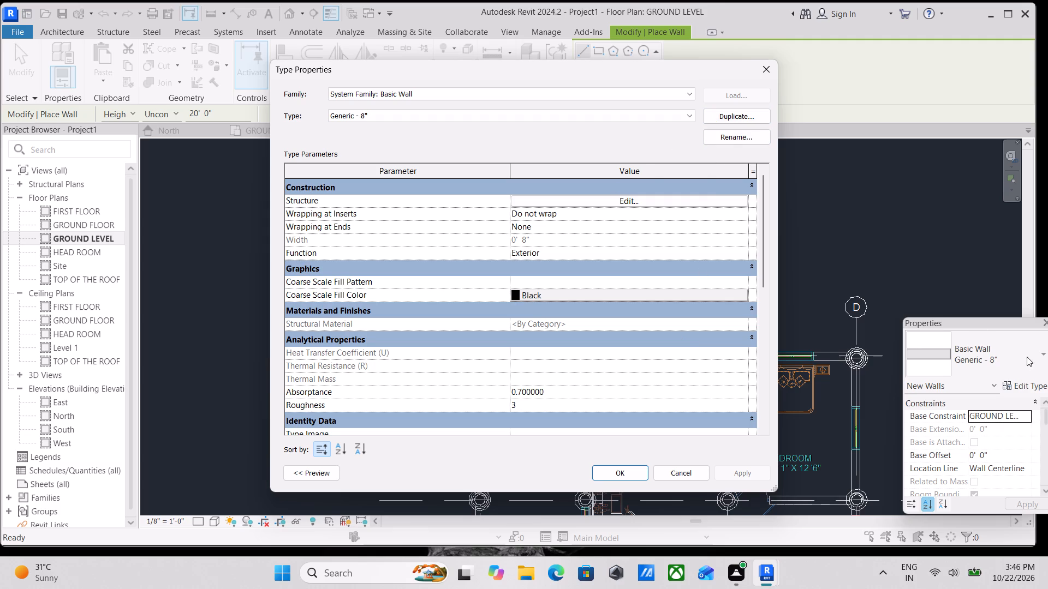
left_click(1038, 370)
left_click(766, 71)
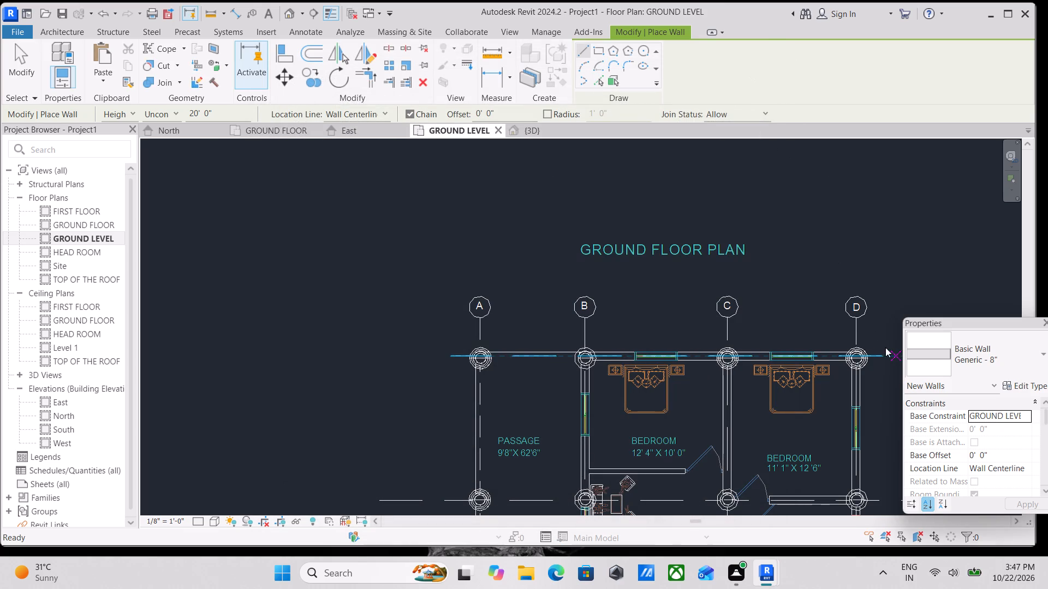
double_click(291, 130)
scroll(621, 334, "up", 2)
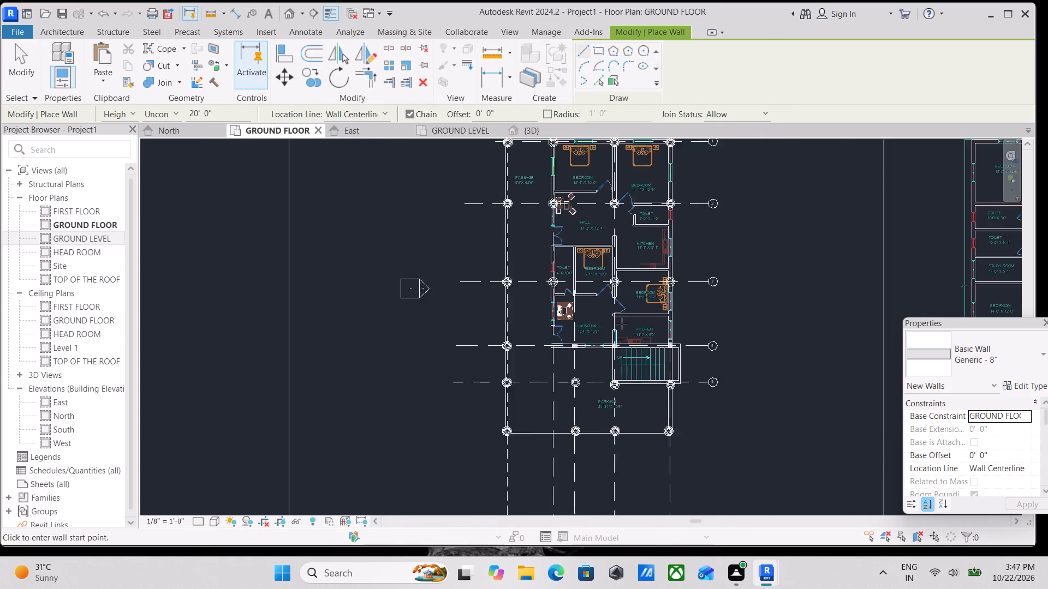
middle_click_drag(585, 274, 616, 419)
scroll(549, 277, "up", 5)
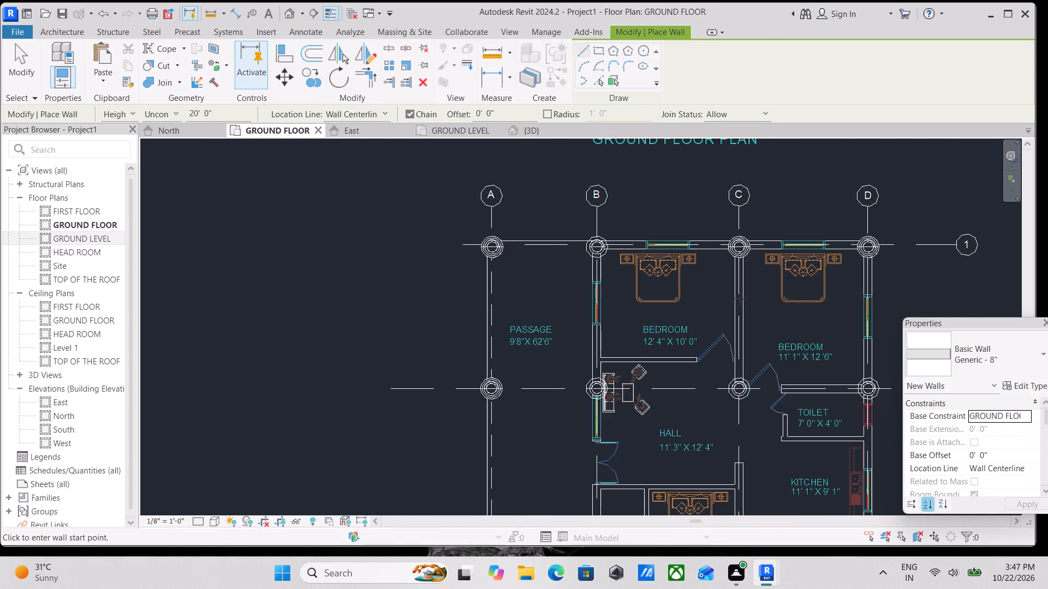
Look through the available basic, curtain and stacked wall types for the new walls.
left_click(1035, 364)
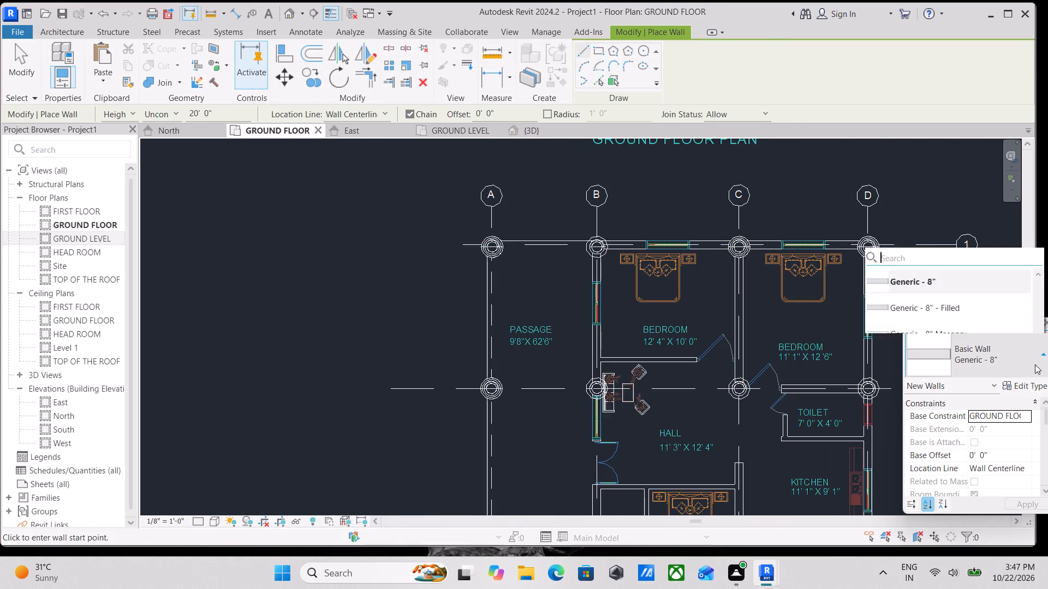
scroll(944, 205, "down", 2)
scroll(942, 229, "up", 4)
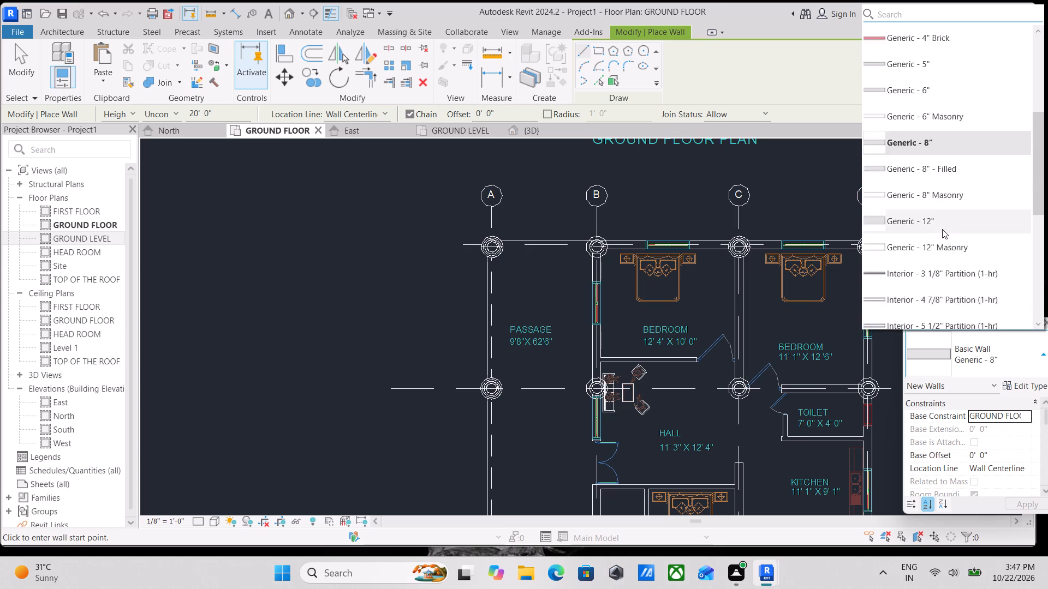
scroll(942, 229, "up", 3)
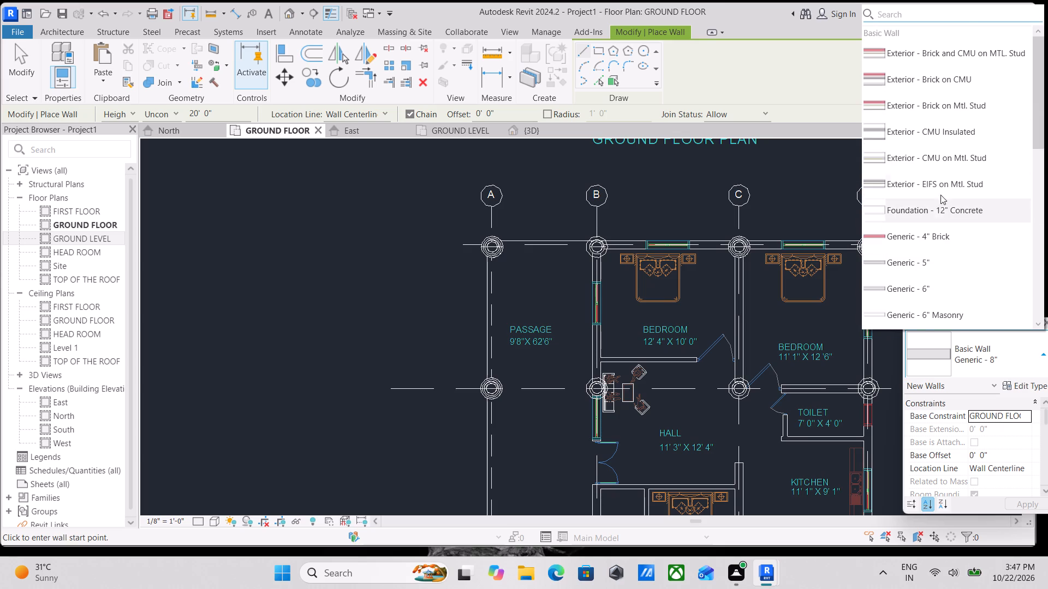
scroll(939, 191, "down", 3)
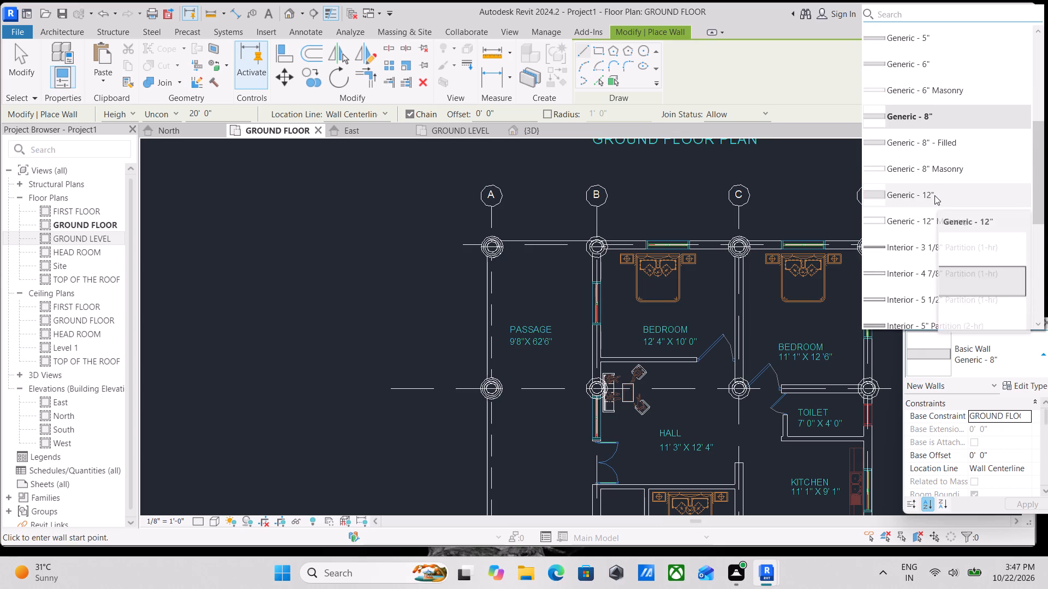
scroll(935, 195, "down", 2)
scroll(933, 243, "down", 3)
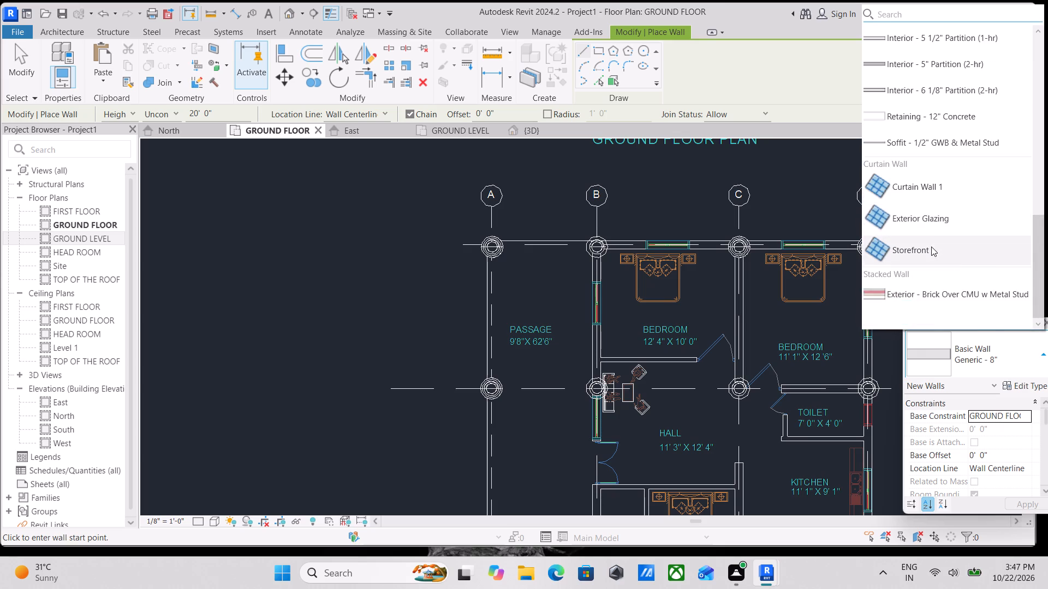
scroll(930, 249, "up", 5)
left_click(930, 241)
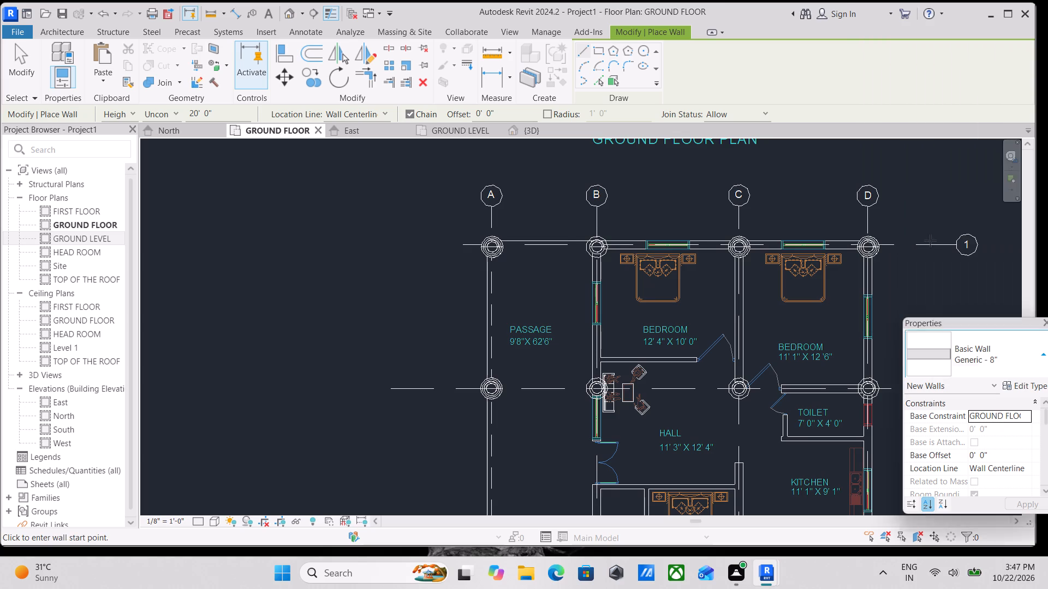
Duplicate the Generic - 8" wall type under the name 0UTER WALL 9".
left_click(1015, 386)
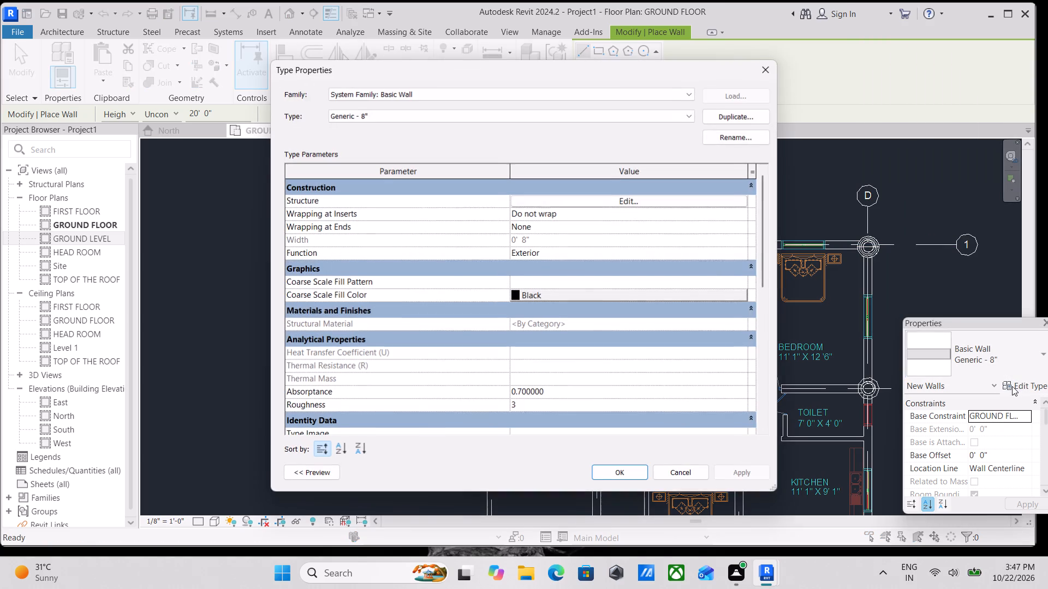
left_click(749, 117)
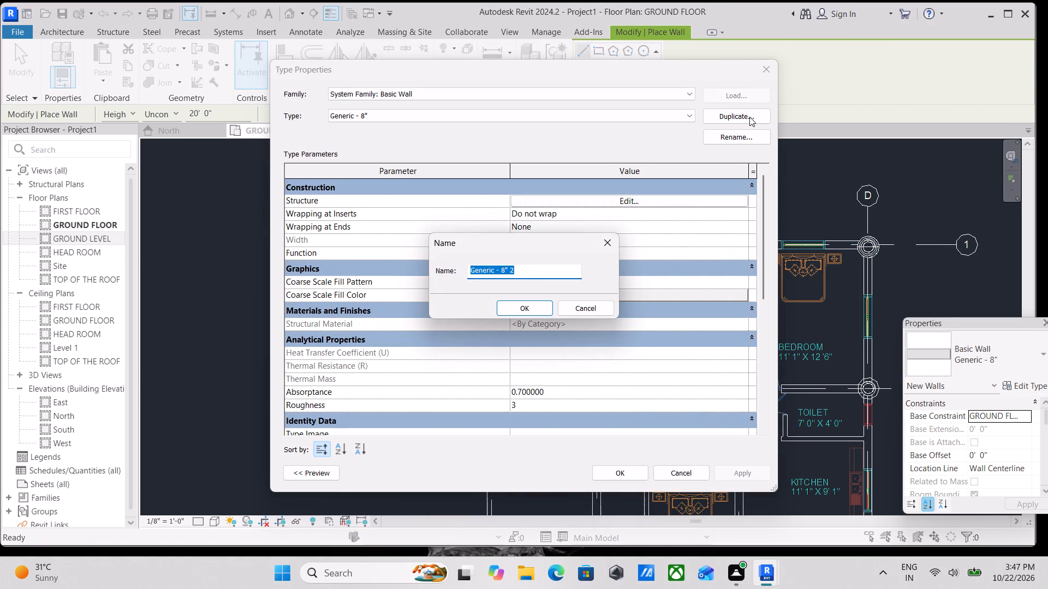
key("BackSpace")
key("0")
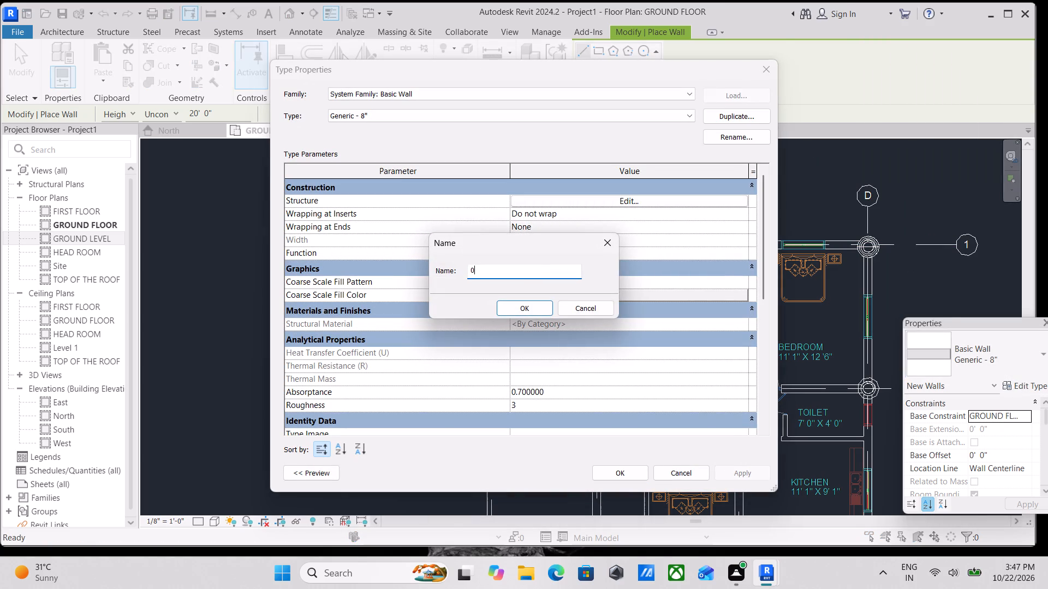
type("UTW")
key("BackSpace")
type("ER WALL")
key("space")
type("9")
key("shift+quotedbl")
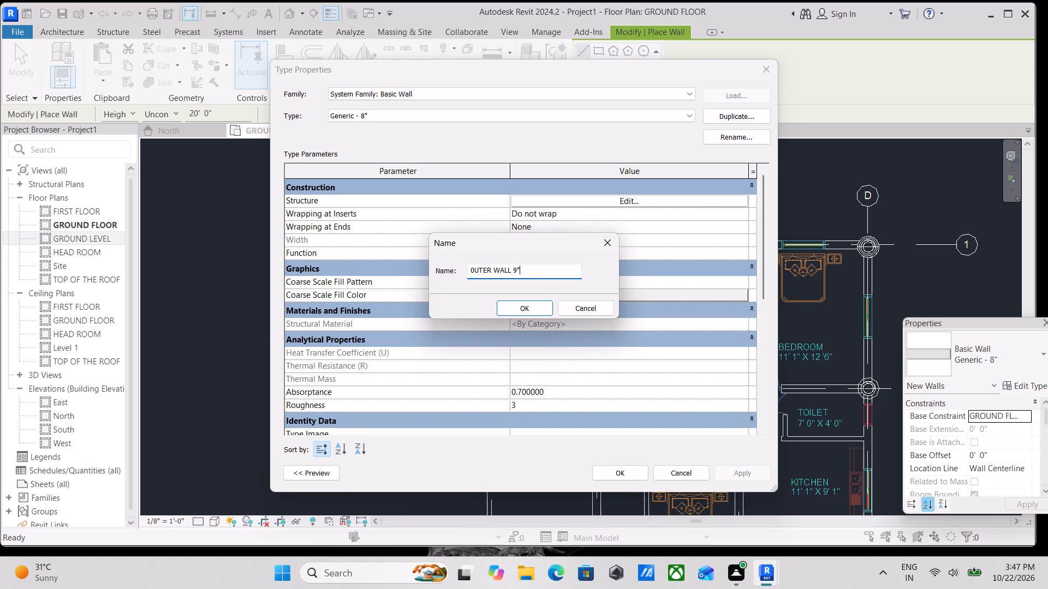
left_click(513, 308)
Set the thickness of the new wall type's Structure [1] layer to 9".
left_click(599, 199)
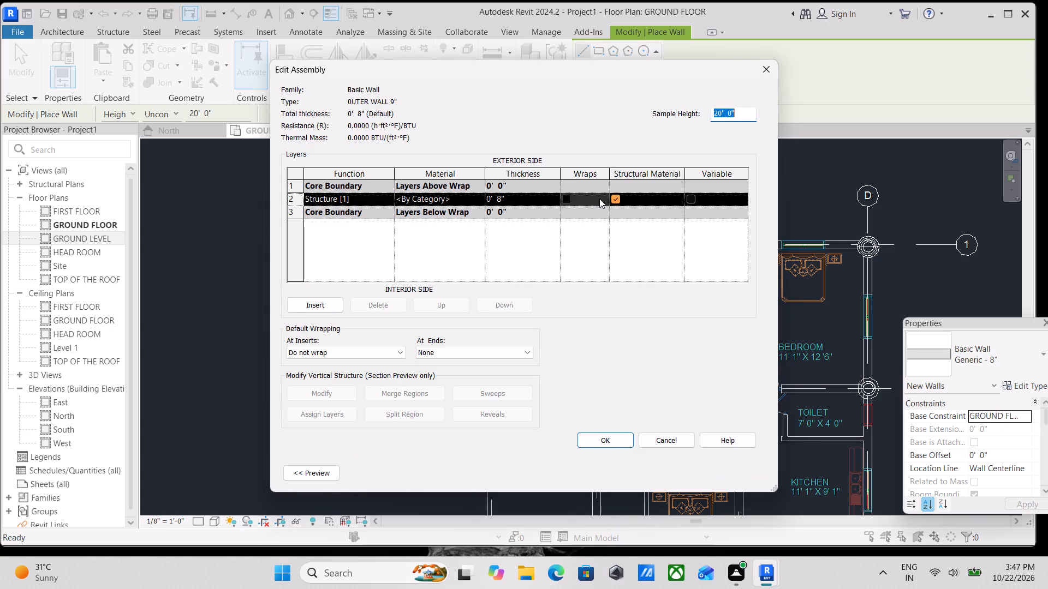
left_click(523, 200)
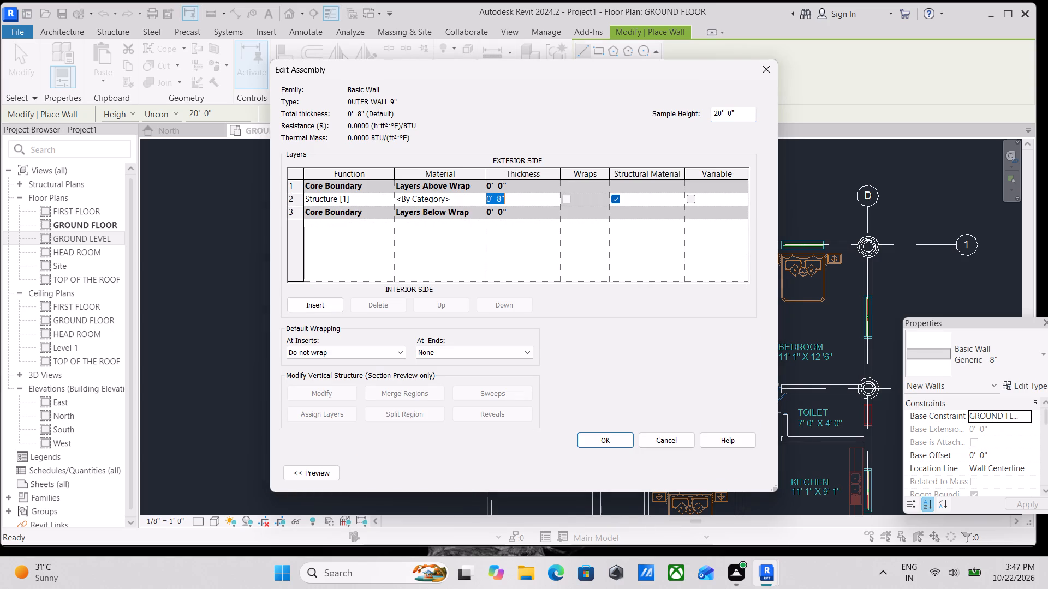
type("9\"")
left_click(446, 198)
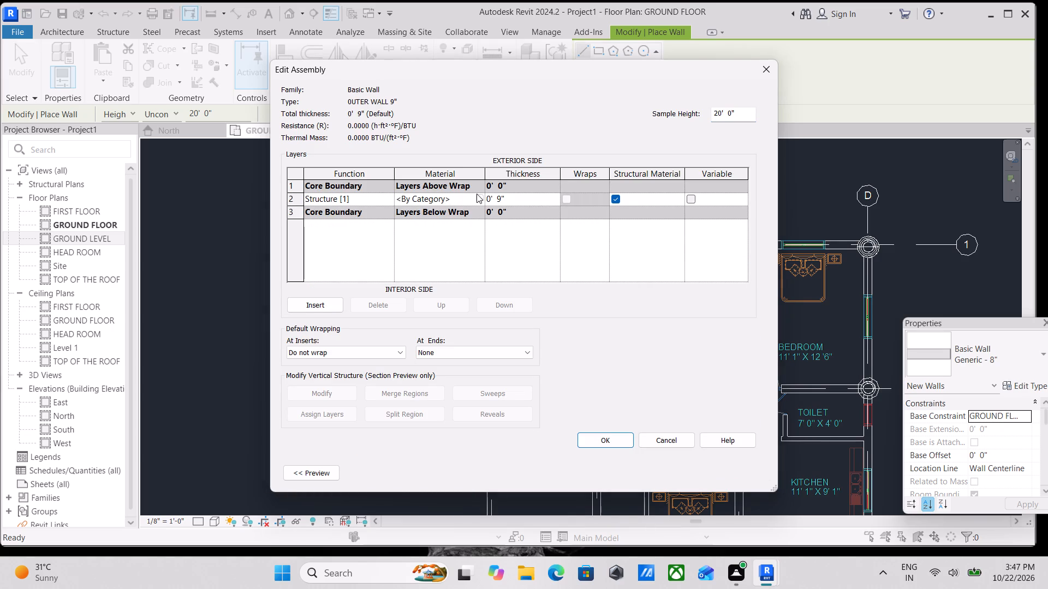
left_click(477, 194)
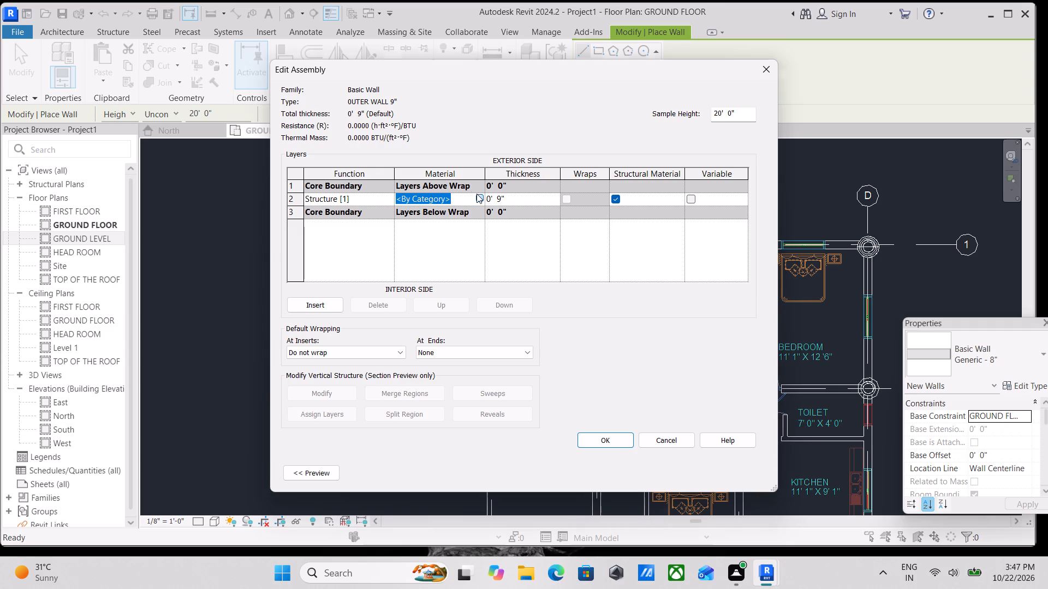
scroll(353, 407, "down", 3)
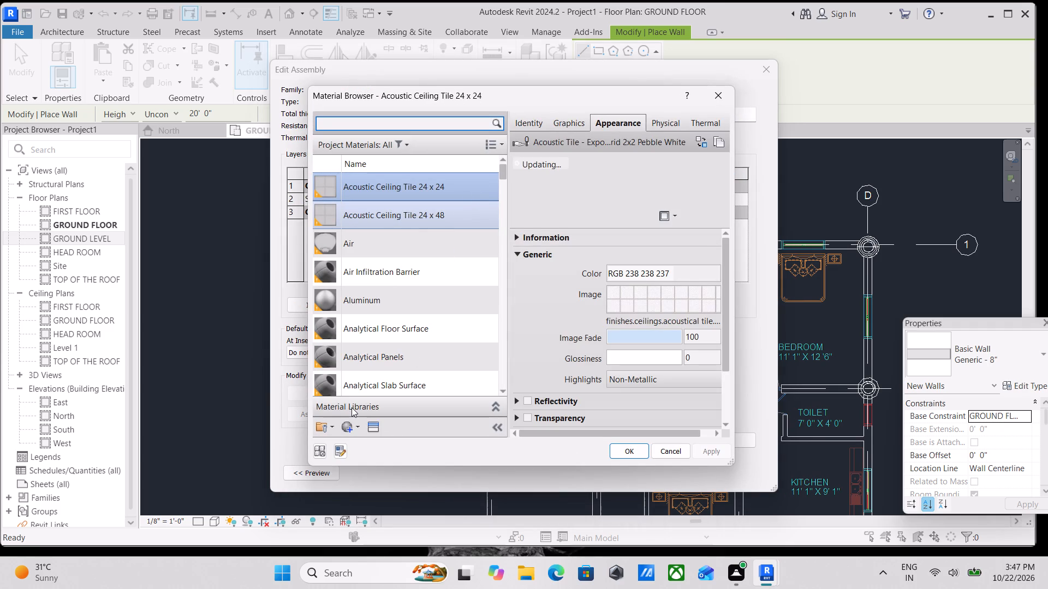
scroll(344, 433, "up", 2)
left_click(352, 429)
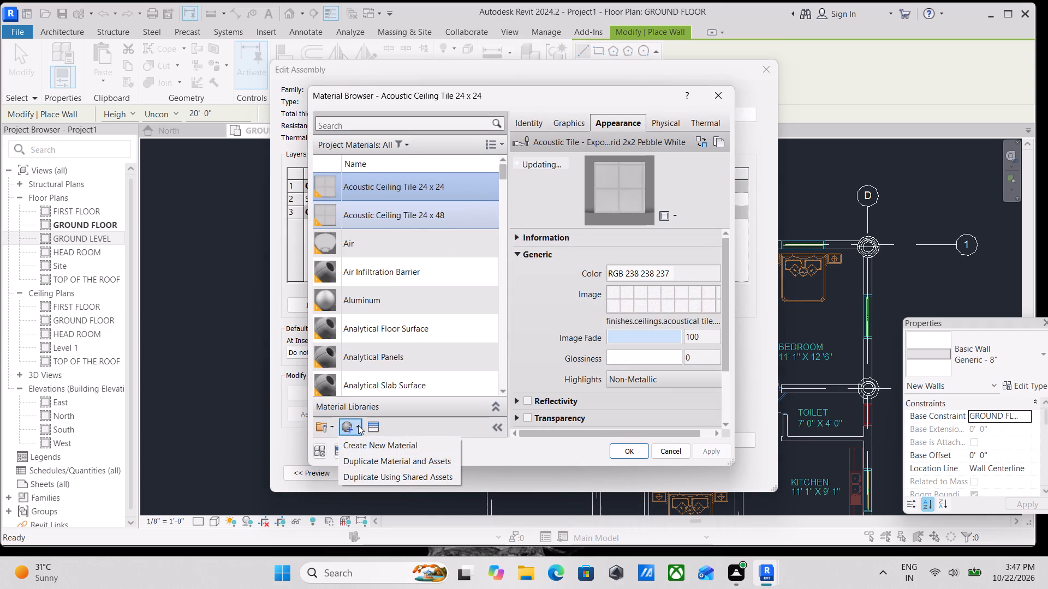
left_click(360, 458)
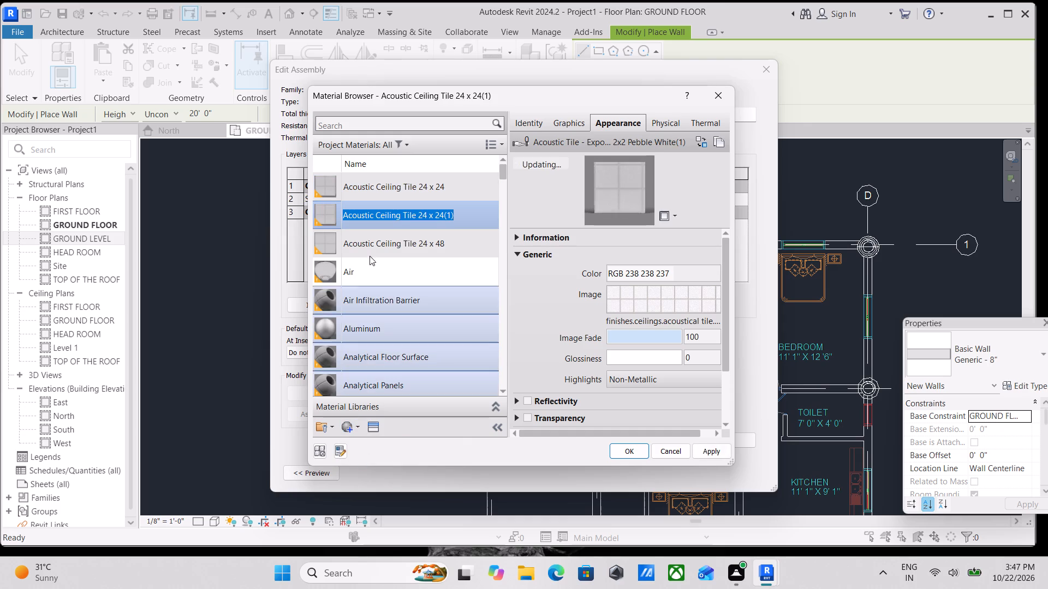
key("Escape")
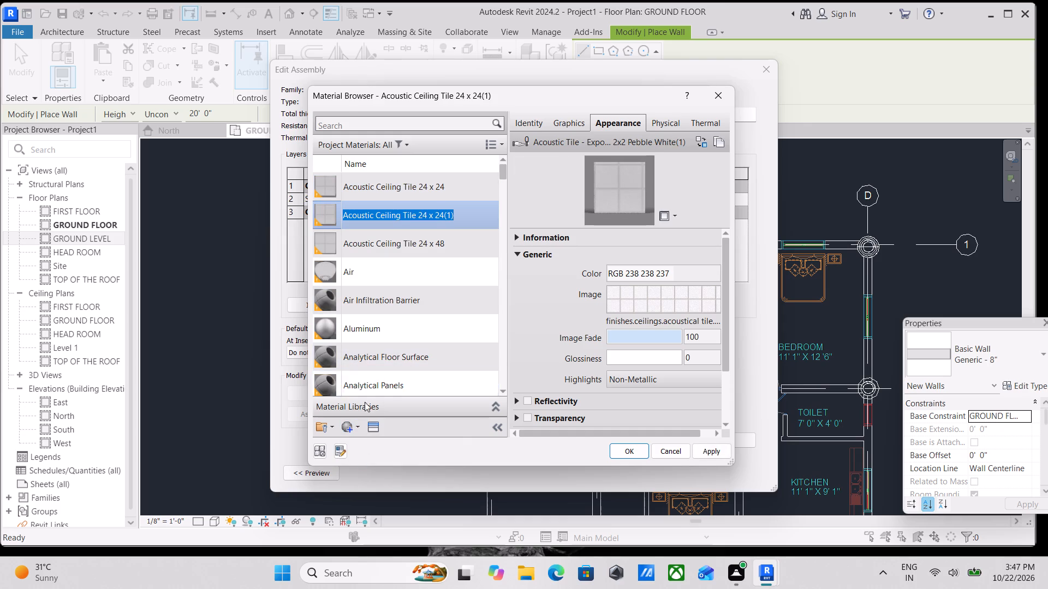
Open the material choice for the Structure [1] layer and create a new blank material.
left_click(429, 199)
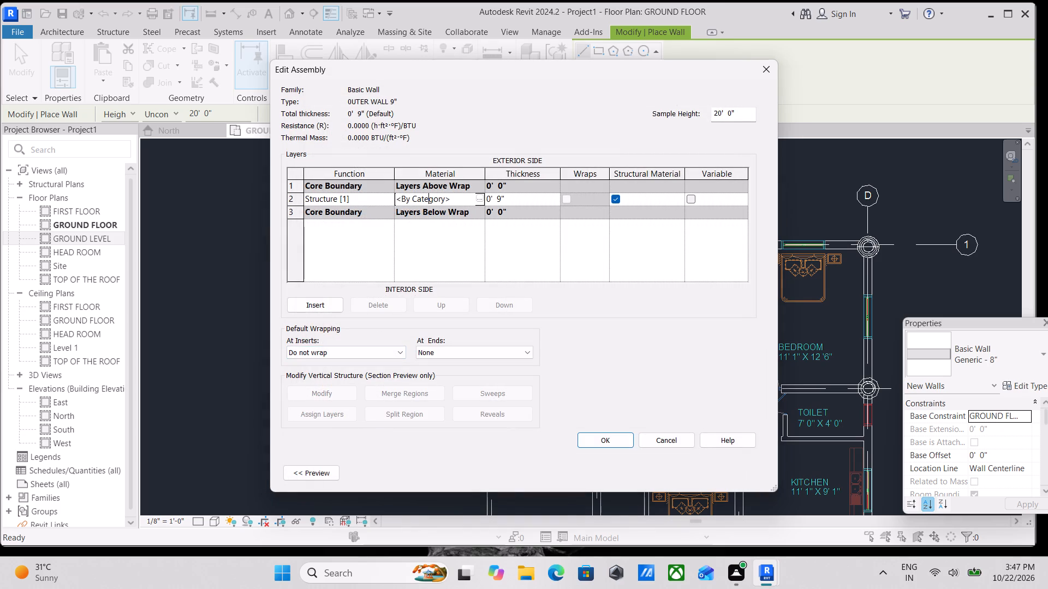
left_click(483, 200)
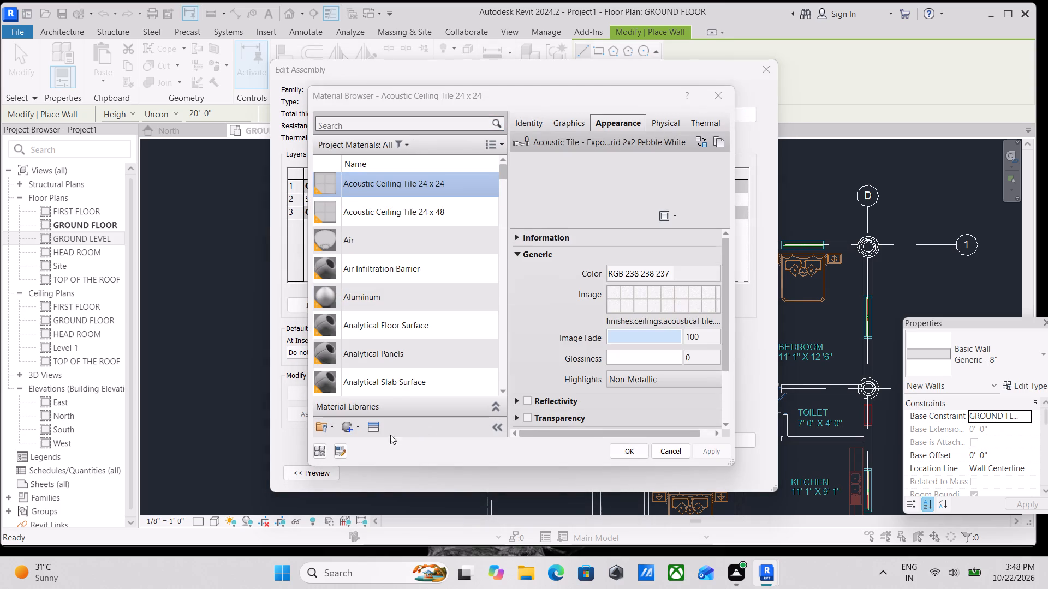
left_click(350, 429)
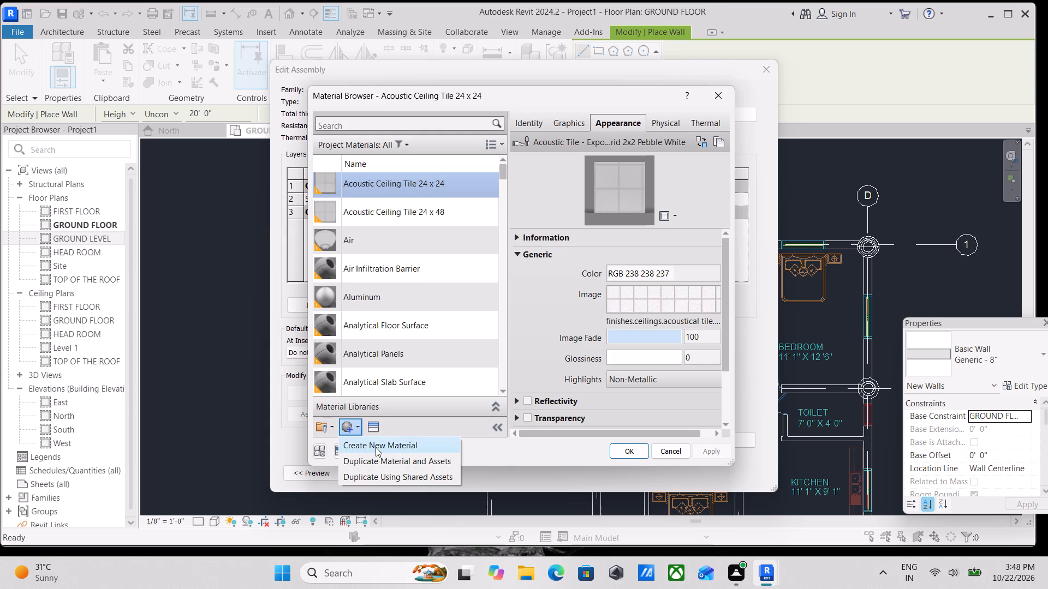
left_click(376, 447)
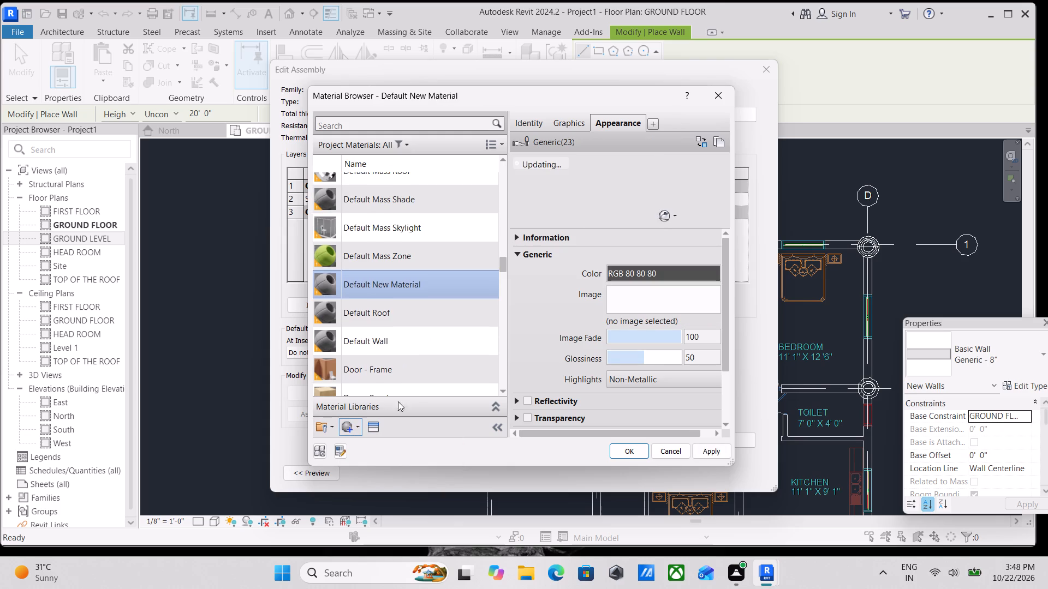
Rename the newly created material as TERRACOTTA.
right_click(390, 262)
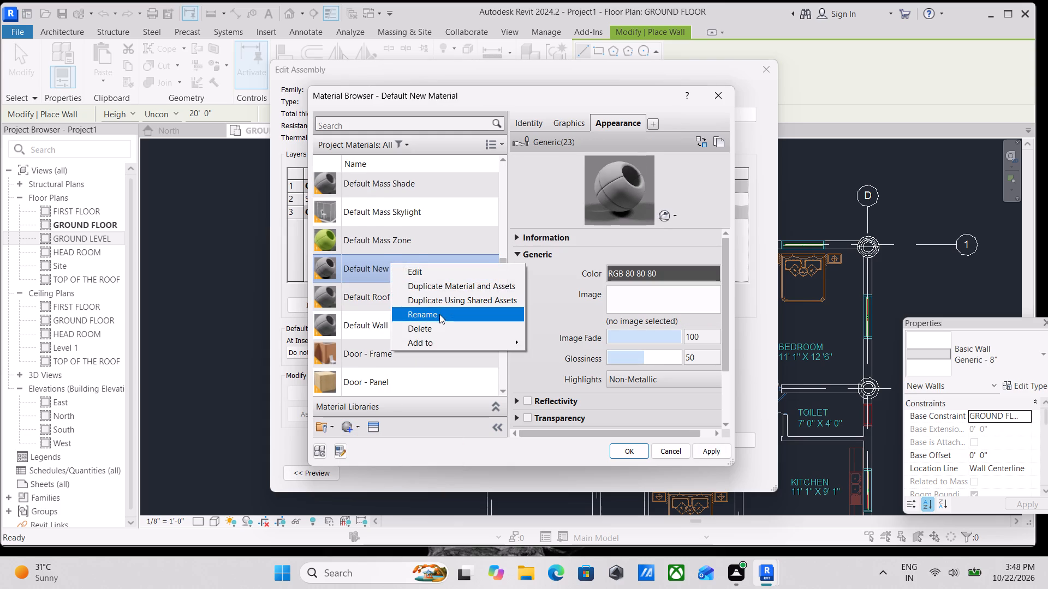
left_click(439, 314)
type("CR")
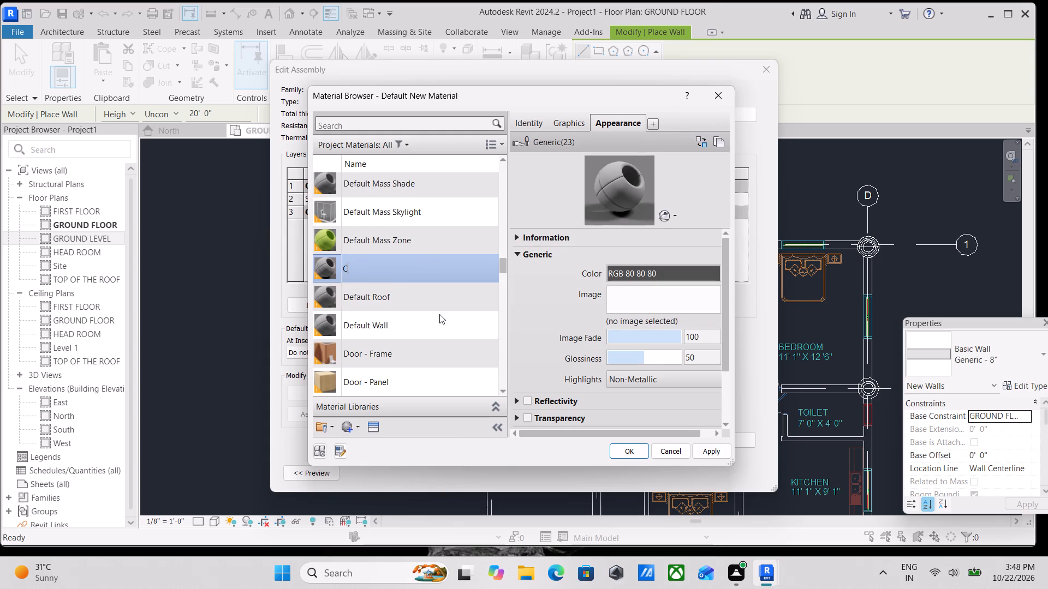
key("BackSpace")
key("BackSpace")
type("GIVE")
key("space")
key("BackSpace")
key("BackSpace")
key("BackSpace")
key("BackSpace")
key("equal")
key("BackSpace")
key("BackSpace")
key("BackSpace")
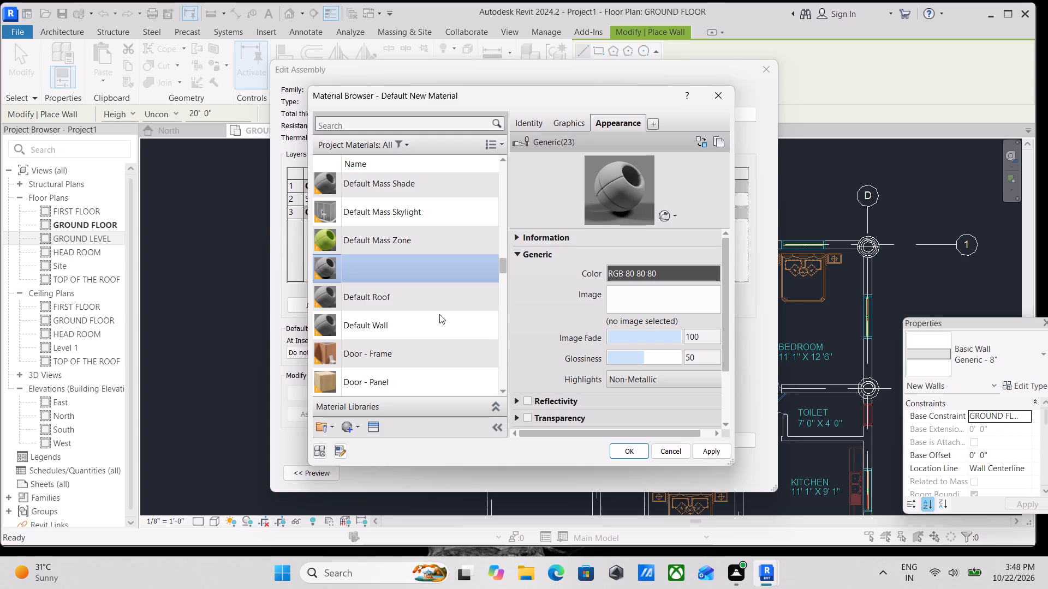
type("TERR")
key("a")
type("COTTA")
Set the TERRACOTTA material's generic appearance color to RGB 190, 112, 66.
left_click(638, 269)
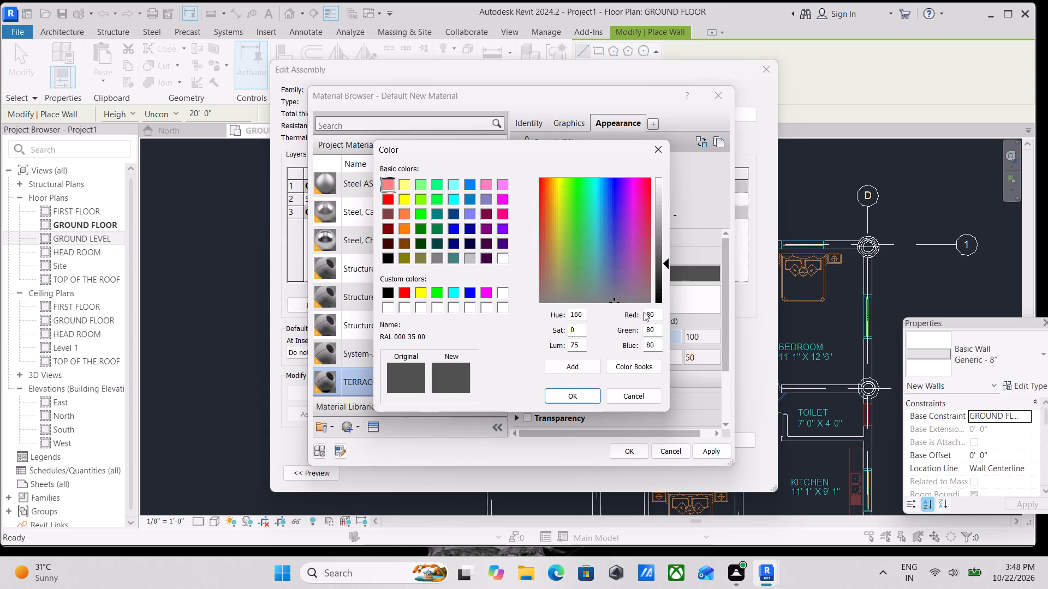
left_click_drag(653, 314, 629, 320)
type("190")
left_click_drag(657, 329, 597, 338)
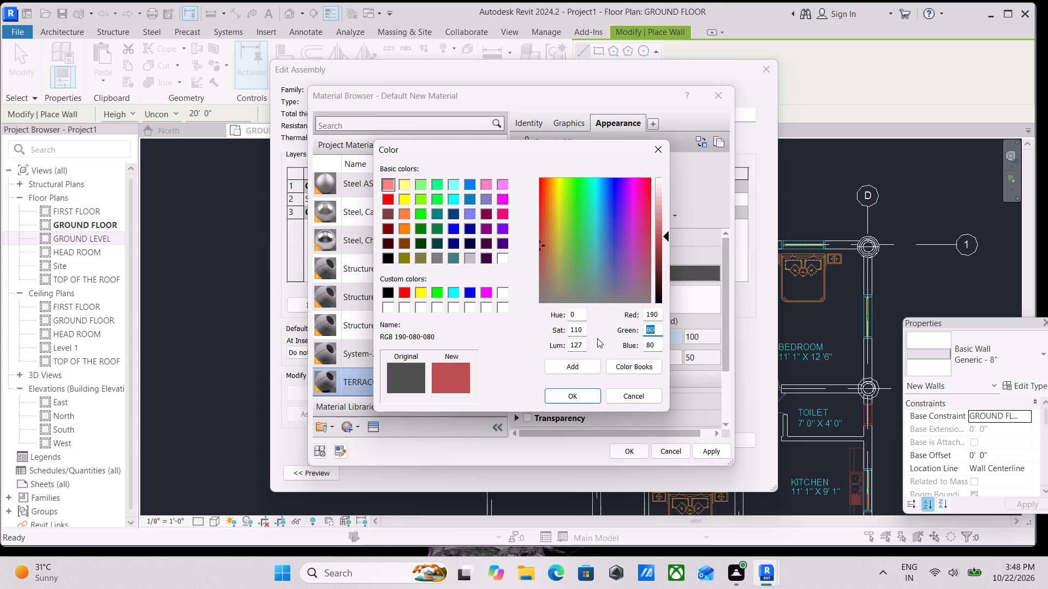
type("112")
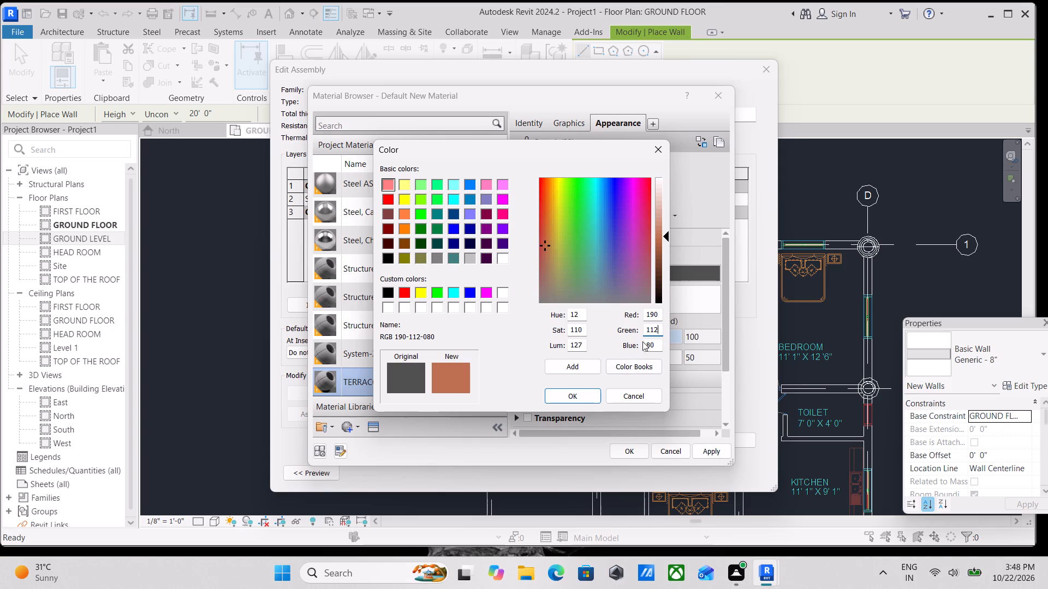
left_click_drag(658, 344, 619, 356)
type("66")
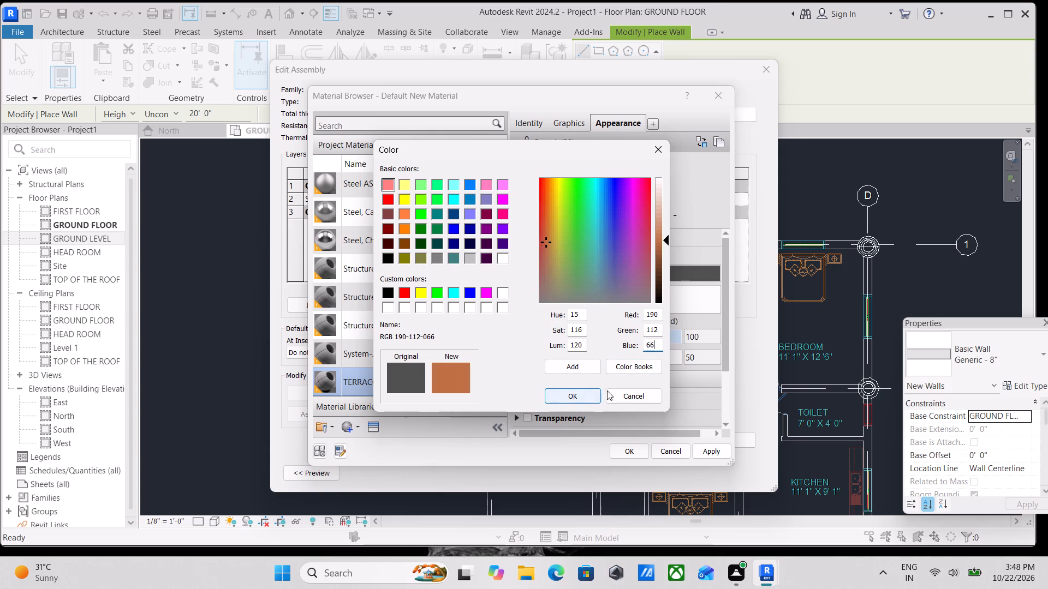
left_click(575, 397)
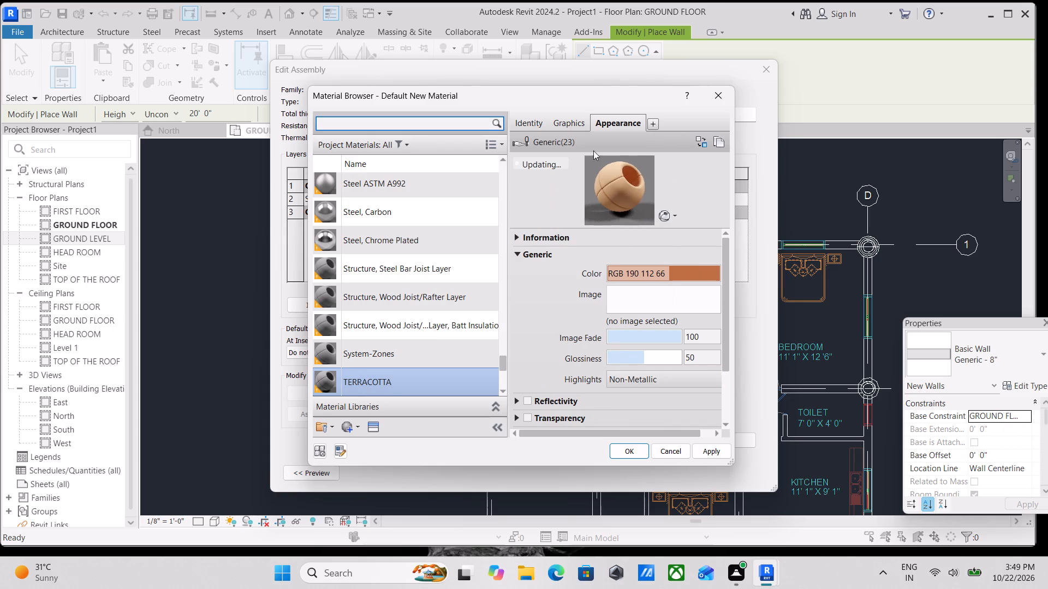
Set the TERRACOTTA material's shading color in its graphics properties to RGB 190, 112, 66.
left_click(564, 121)
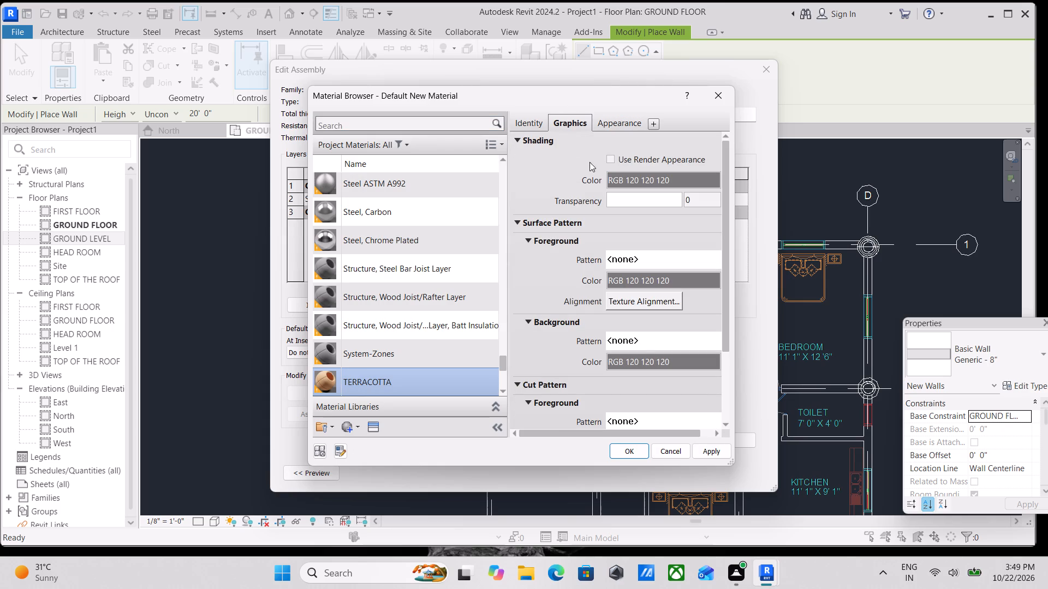
left_click(654, 179)
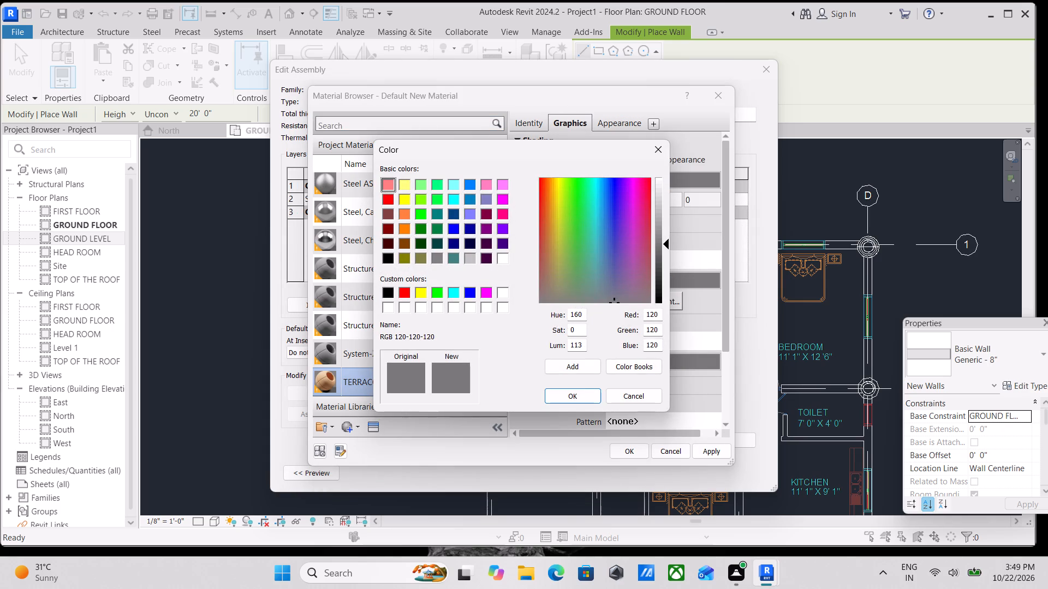
left_click_drag(659, 314, 605, 318)
type("190")
left_click_drag(656, 331, 605, 335)
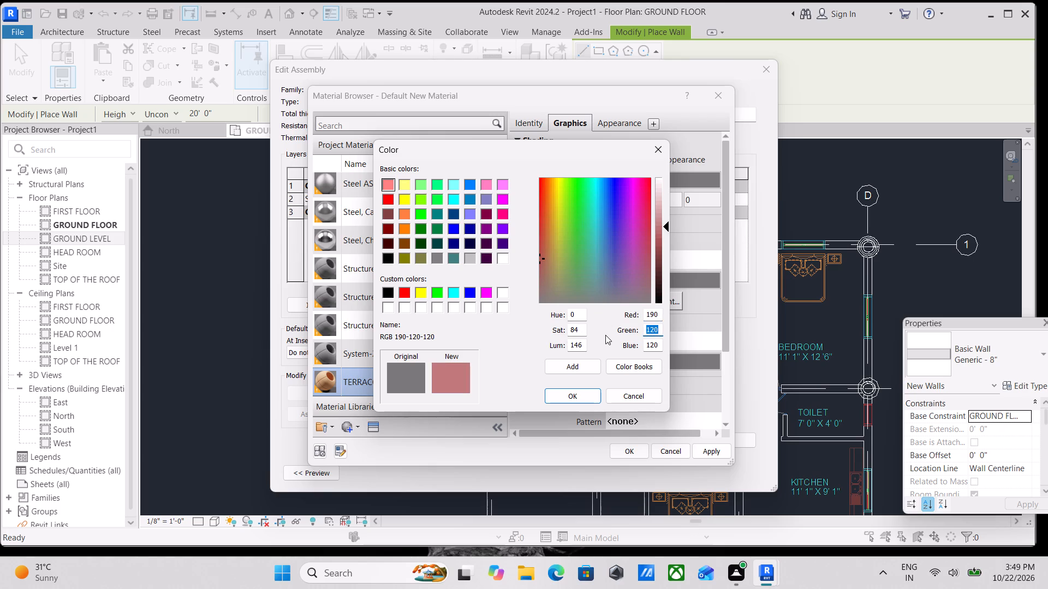
type("112")
left_click_drag(660, 346, 636, 350)
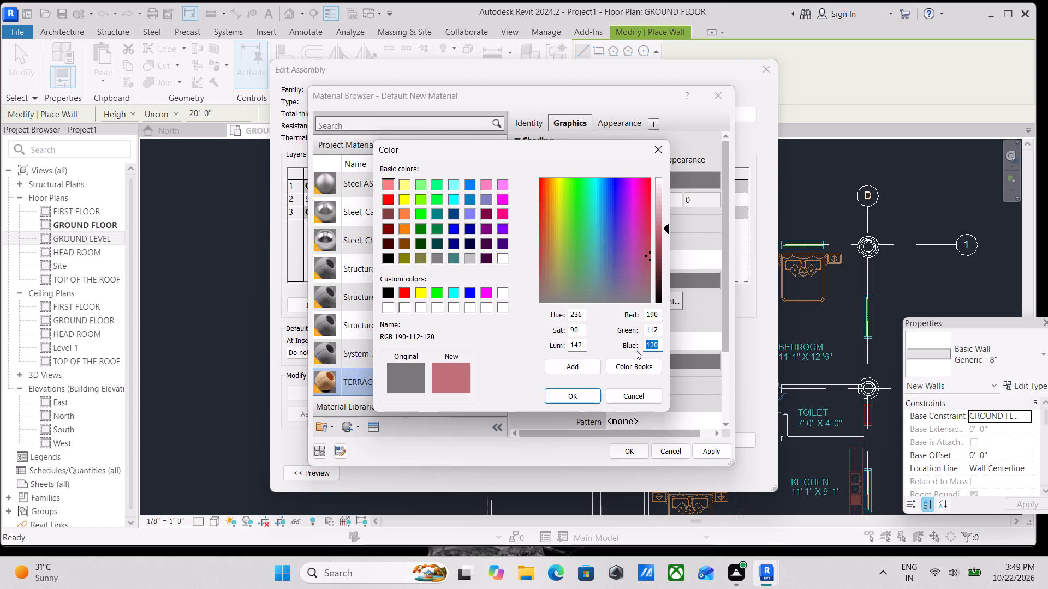
type("66")
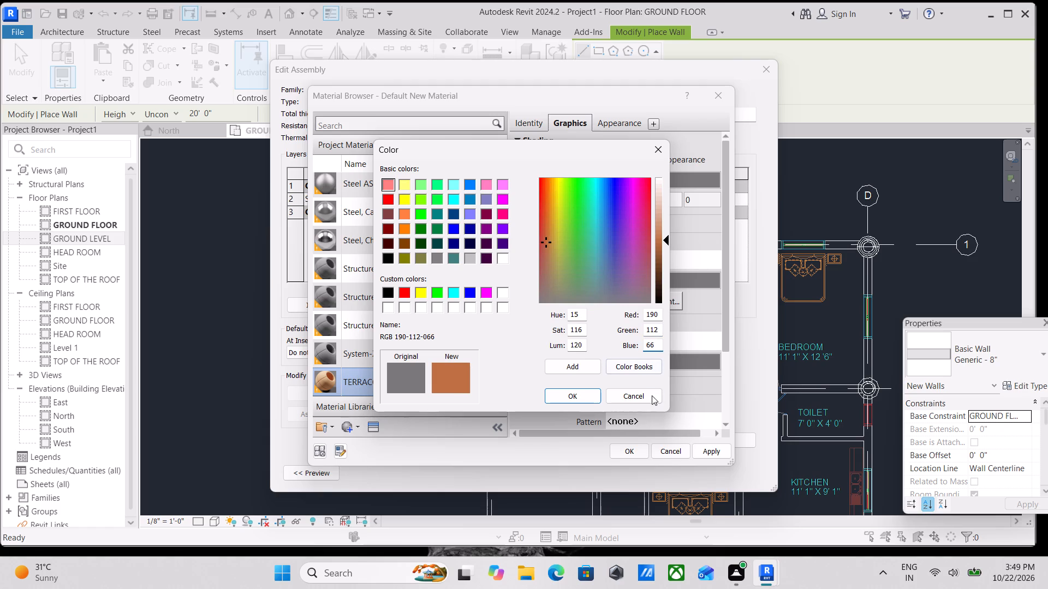
left_click(574, 395)
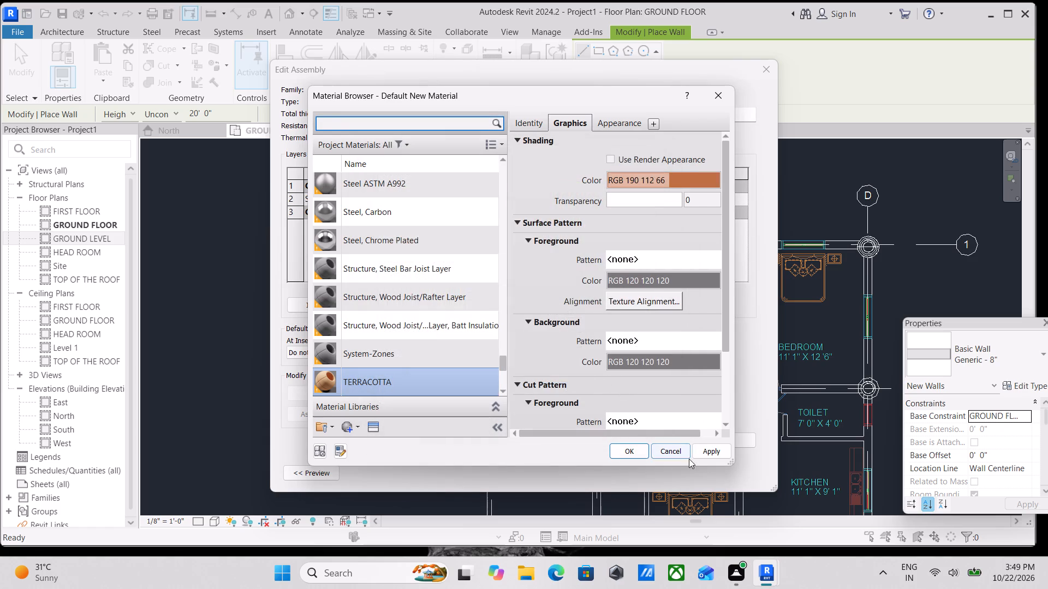
Assign TERRACOTTA to the Structure [1] layer and accept the wall assembly of 0UTER WALL 9".
left_click(708, 450)
left_click(622, 450)
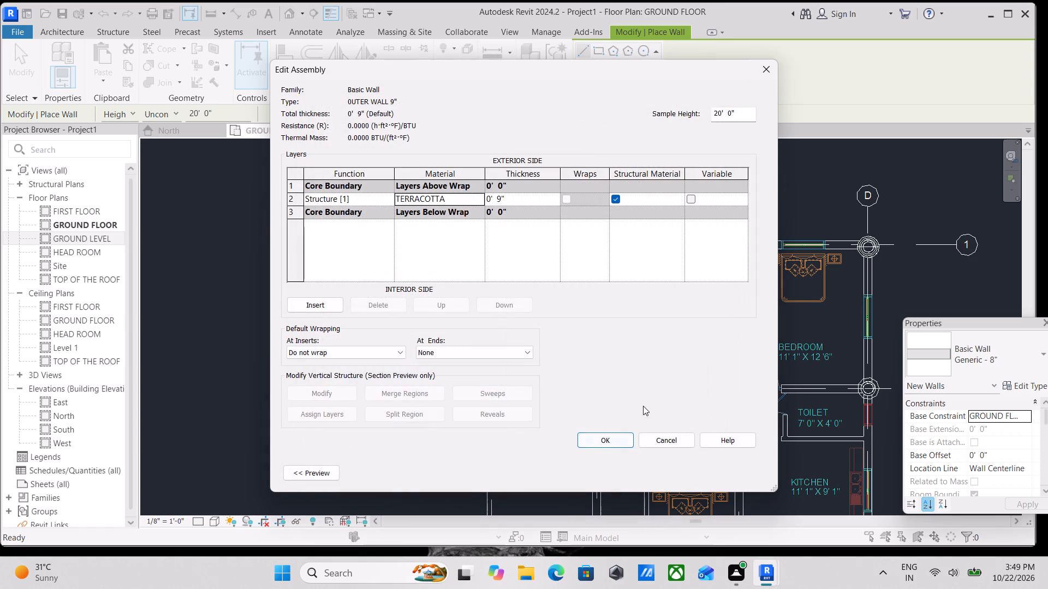
left_click(607, 442)
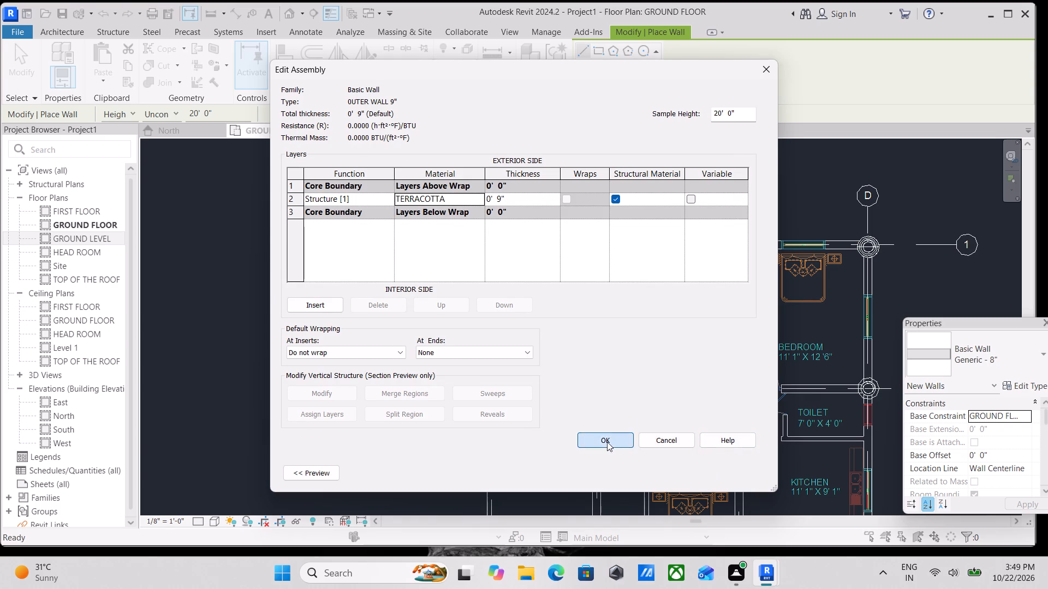
Accept the type properties of 0UTER WALL 9" so it becomes the active wall type.
left_click(730, 477)
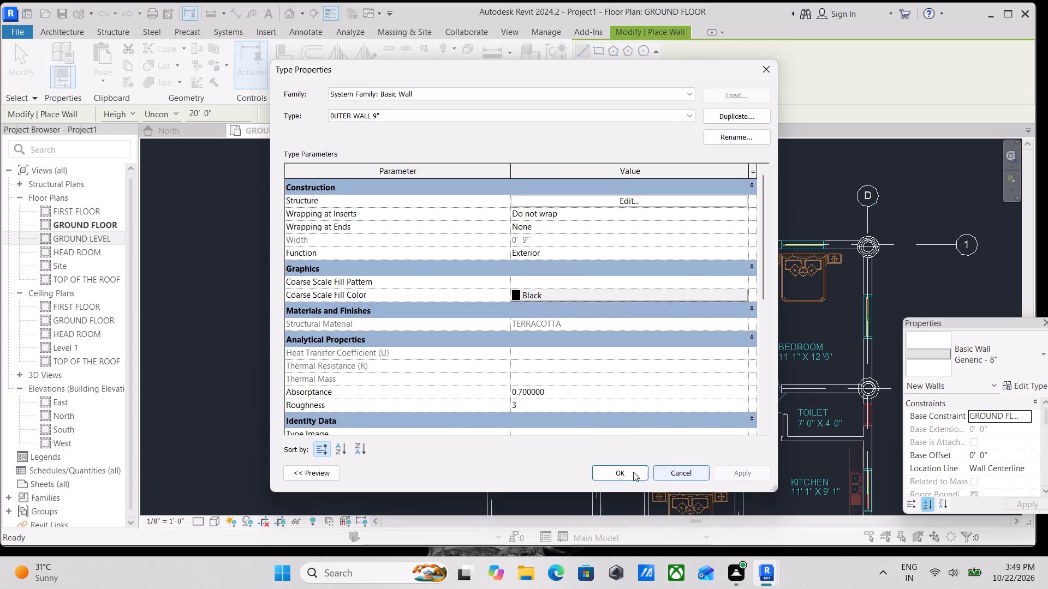
left_click(623, 472)
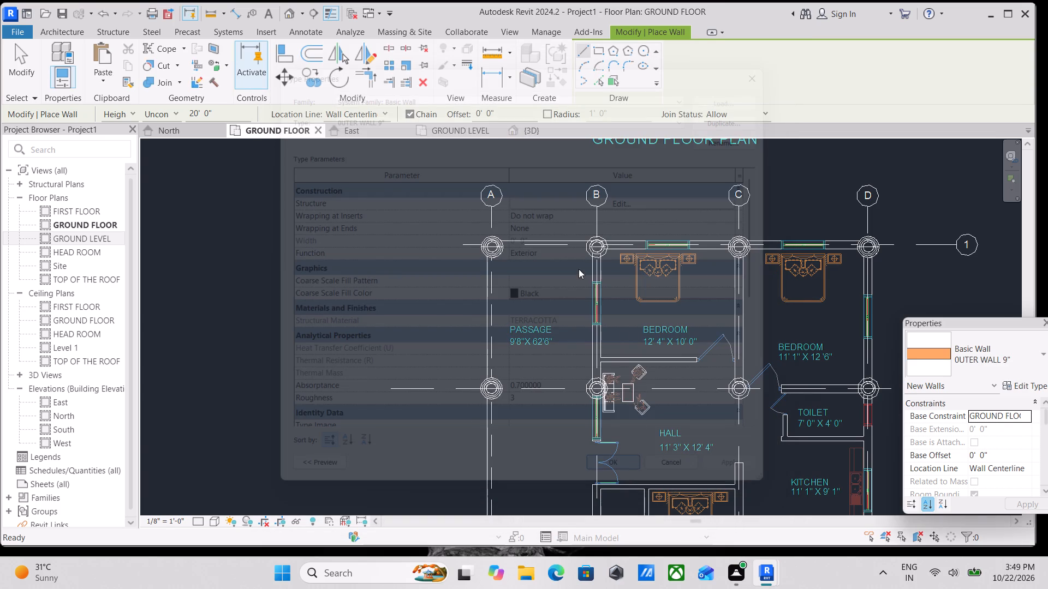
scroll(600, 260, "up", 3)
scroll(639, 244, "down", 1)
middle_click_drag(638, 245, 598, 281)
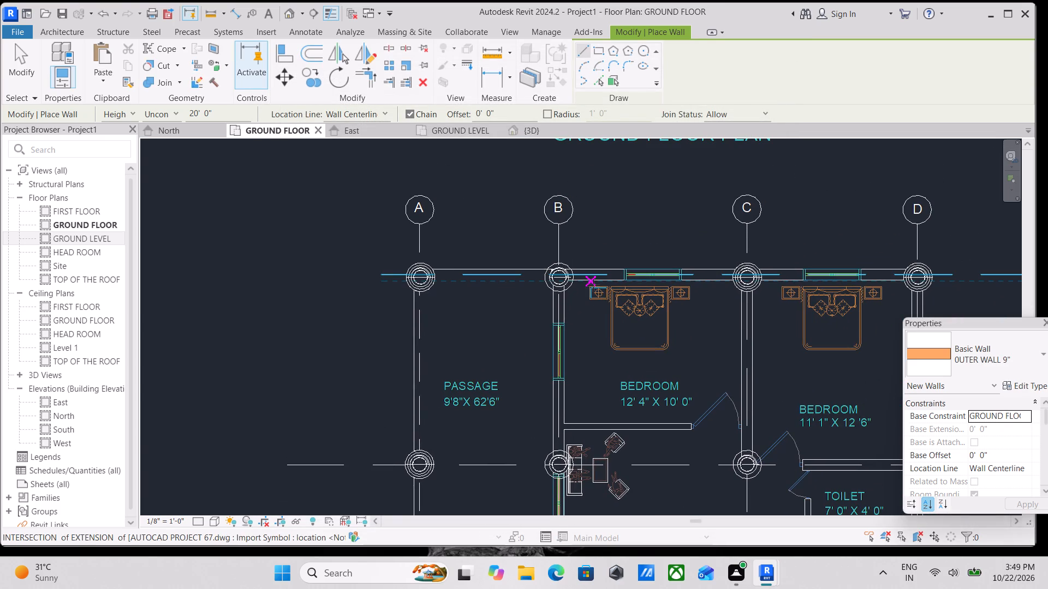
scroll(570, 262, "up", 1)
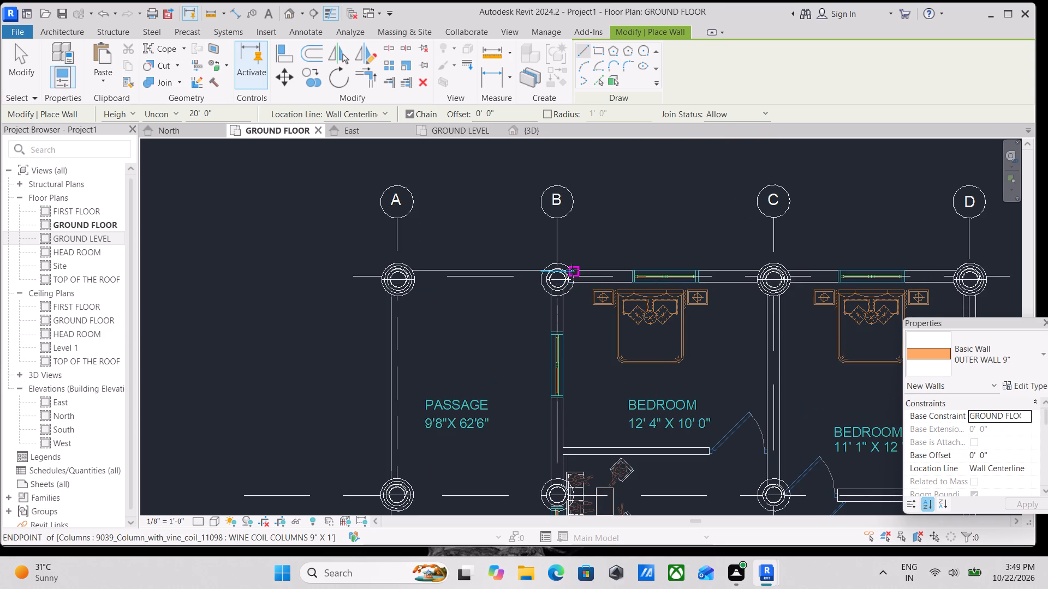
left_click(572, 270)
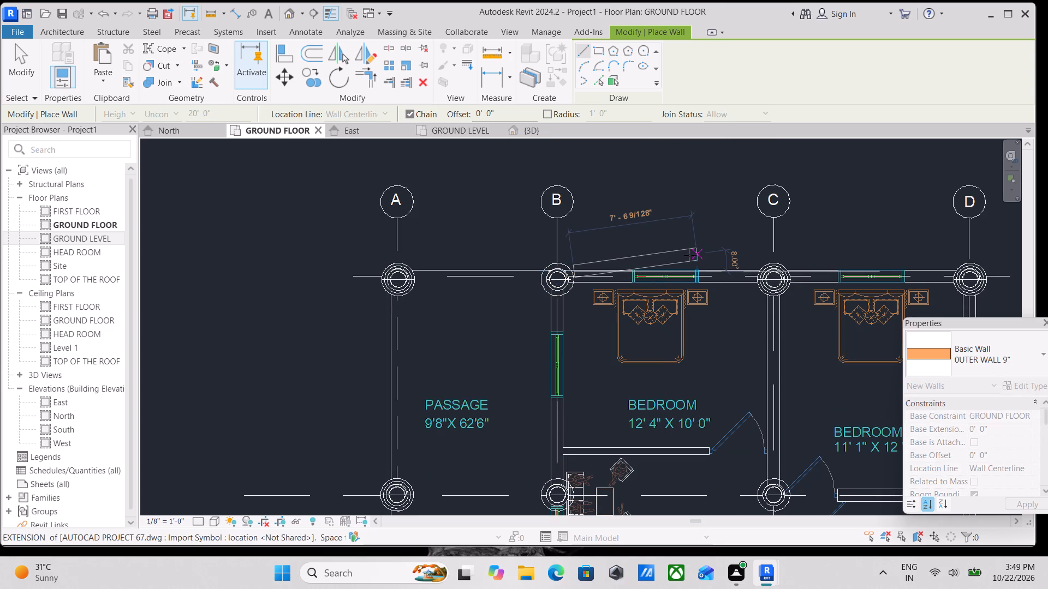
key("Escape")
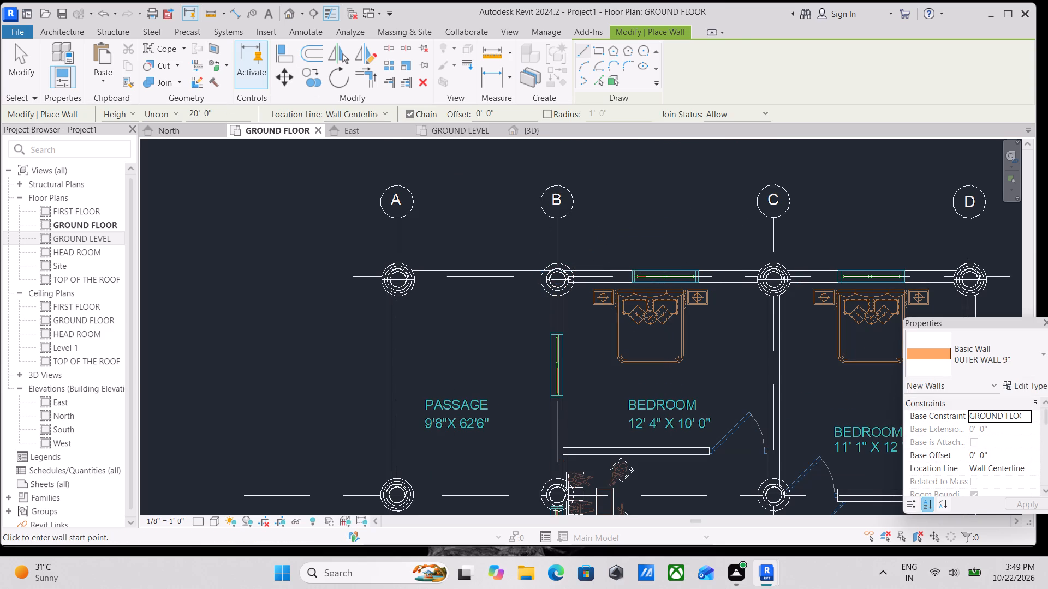
Set the new wall's height to FIRST FLOOR and its location line to Finish Face: Interior.
left_click(177, 110)
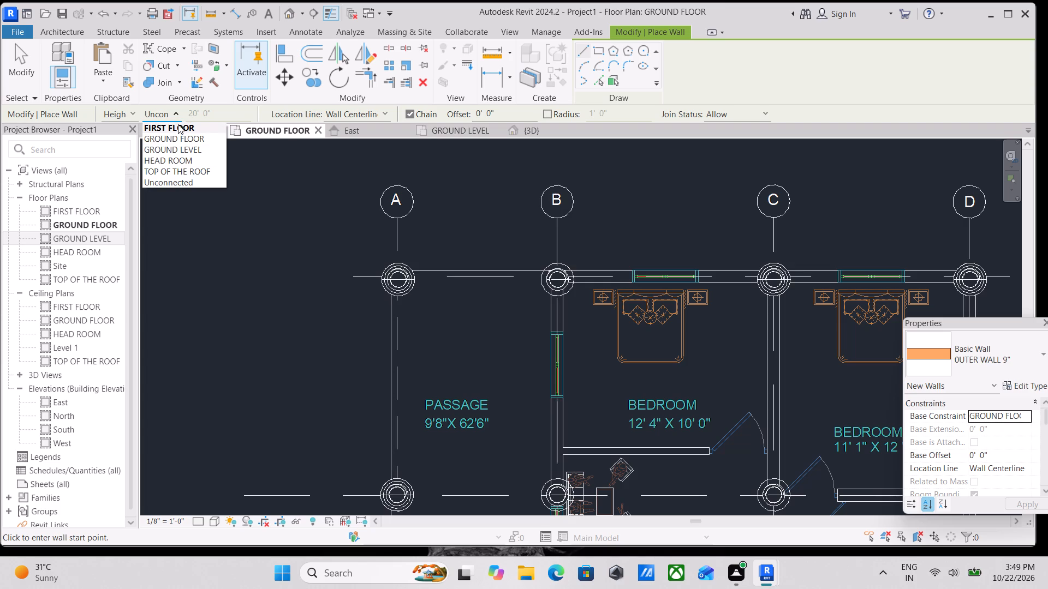
left_click(178, 124)
scroll(449, 157, "down", 2)
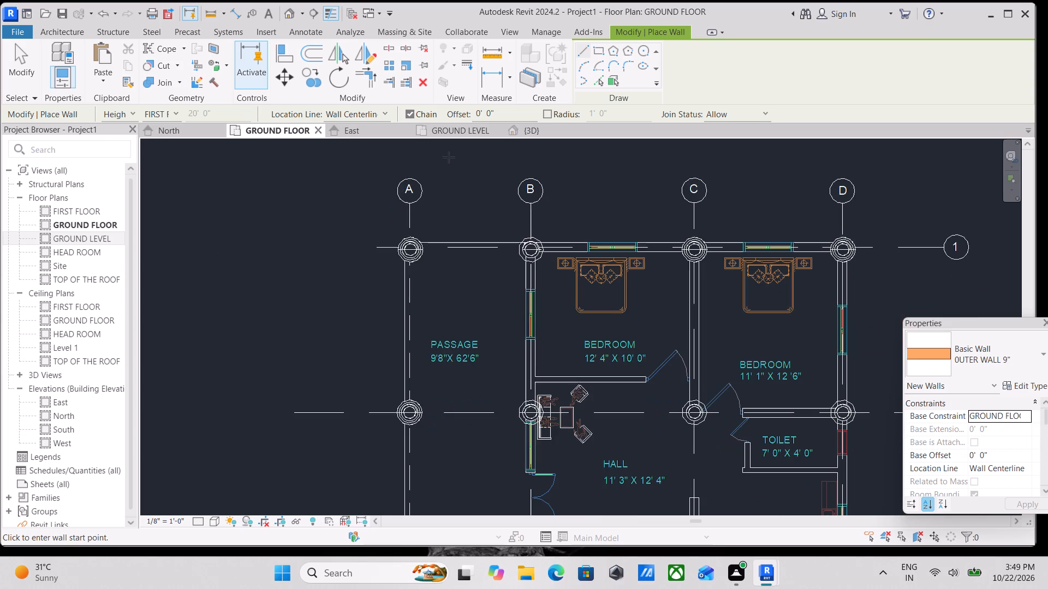
scroll(545, 225, "up", 3)
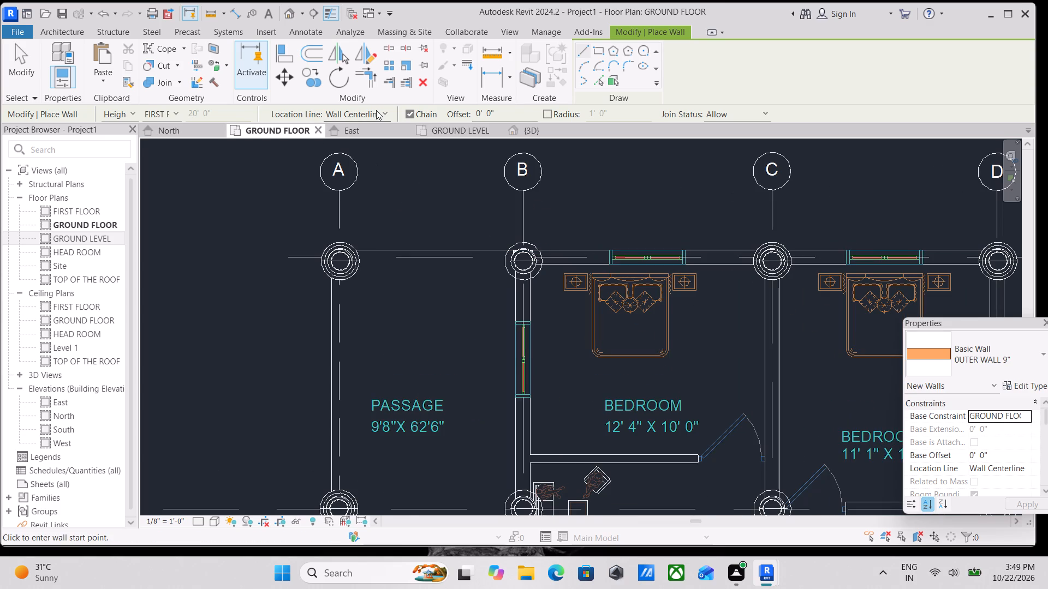
left_click(377, 110)
left_click(347, 161)
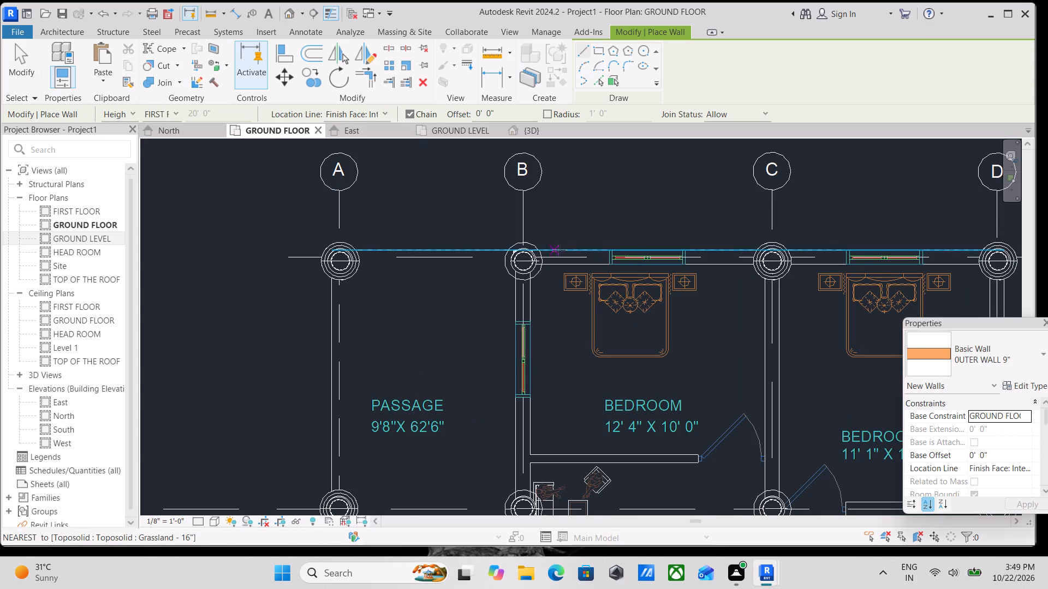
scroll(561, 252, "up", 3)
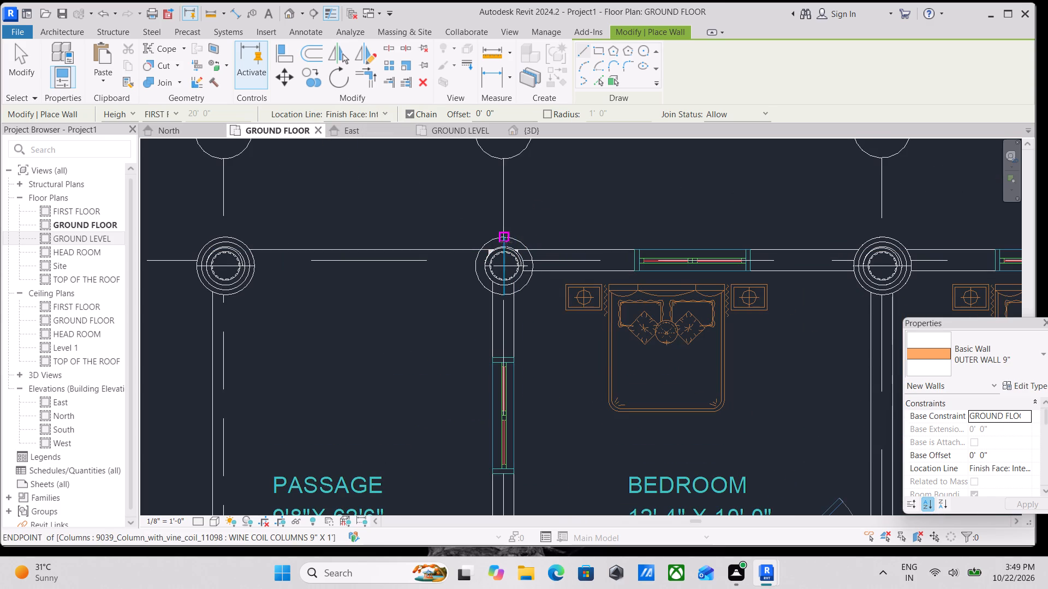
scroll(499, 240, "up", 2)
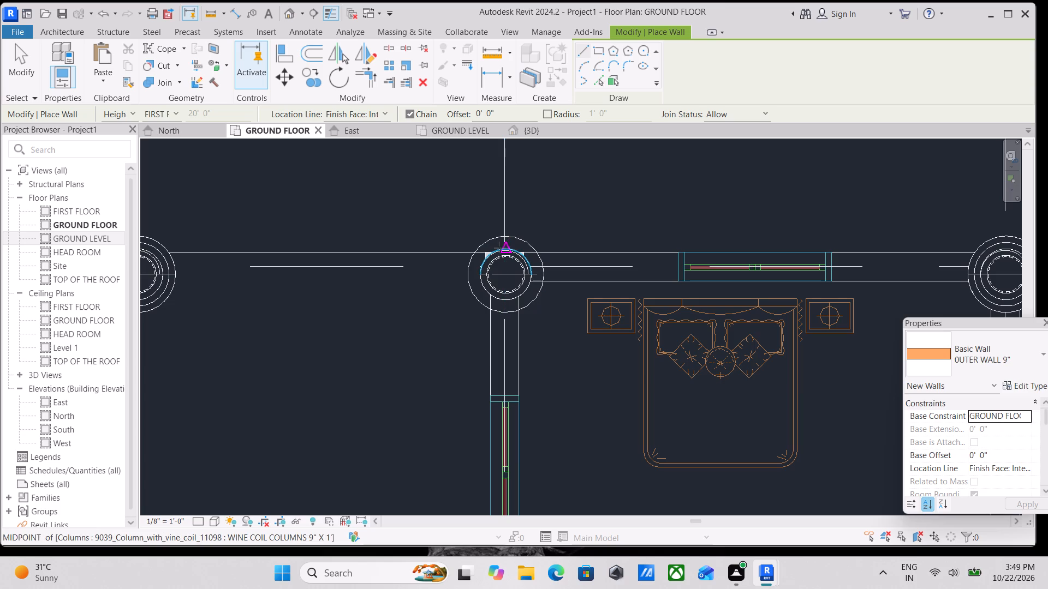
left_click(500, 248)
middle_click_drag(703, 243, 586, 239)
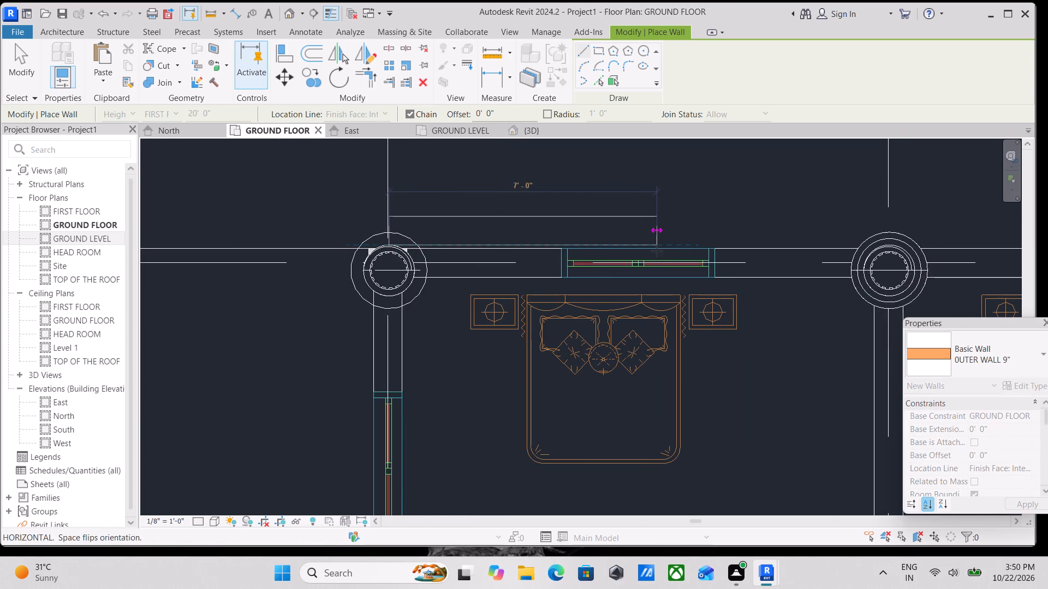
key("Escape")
Draw a 0UTER WALL 9" wall along grid 1 from column B to column D, flipped onto the plan's wall lines.
scroll(430, 247, "up", 3)
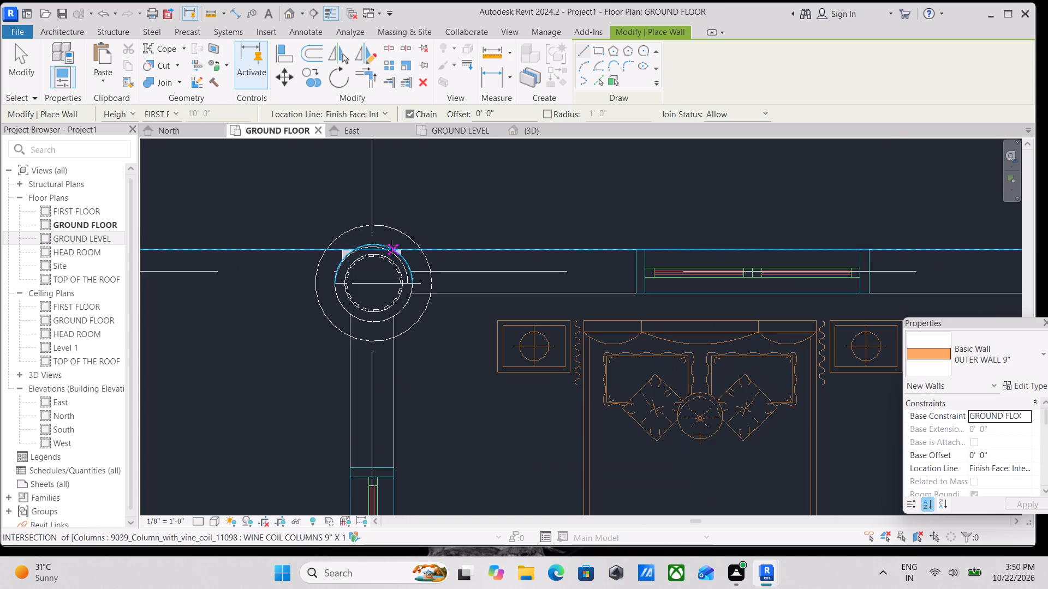
left_click(391, 246)
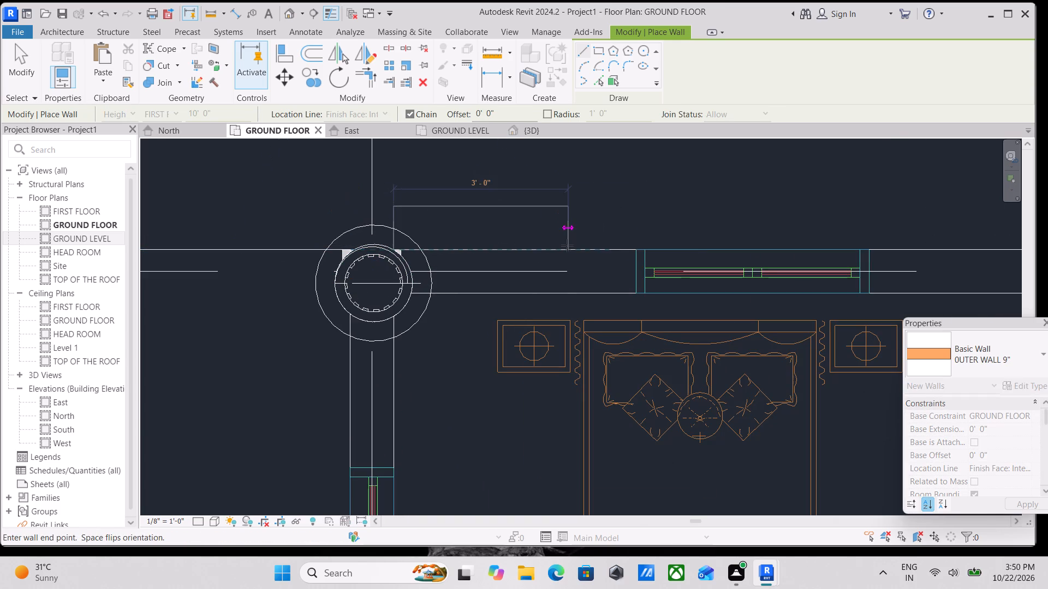
key("space")
middle_click_drag(699, 242, 507, 226)
middle_click_drag(743, 212, 563, 228)
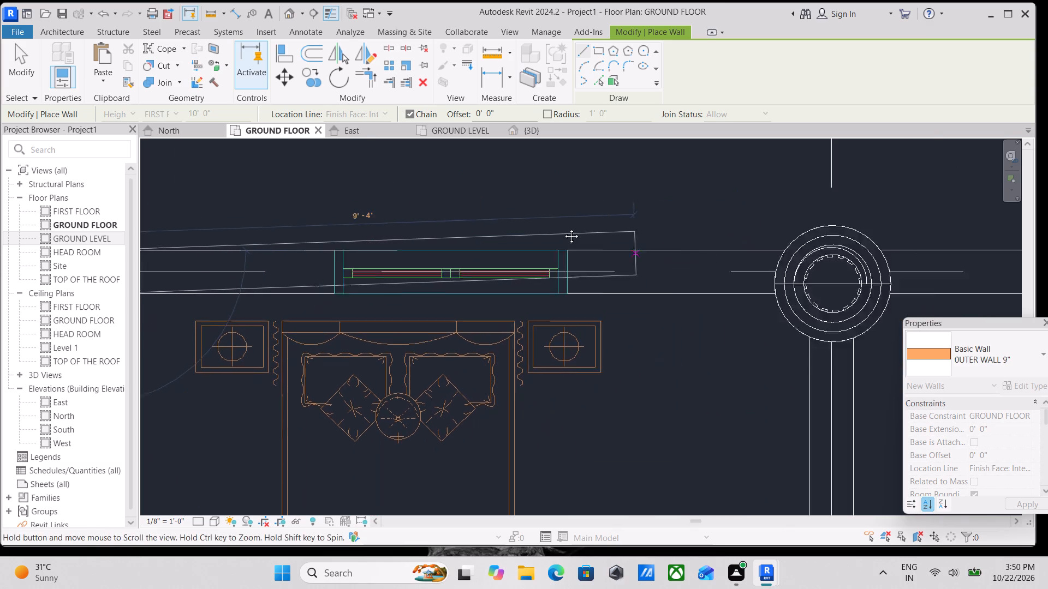
middle_click_drag(563, 228, 538, 228)
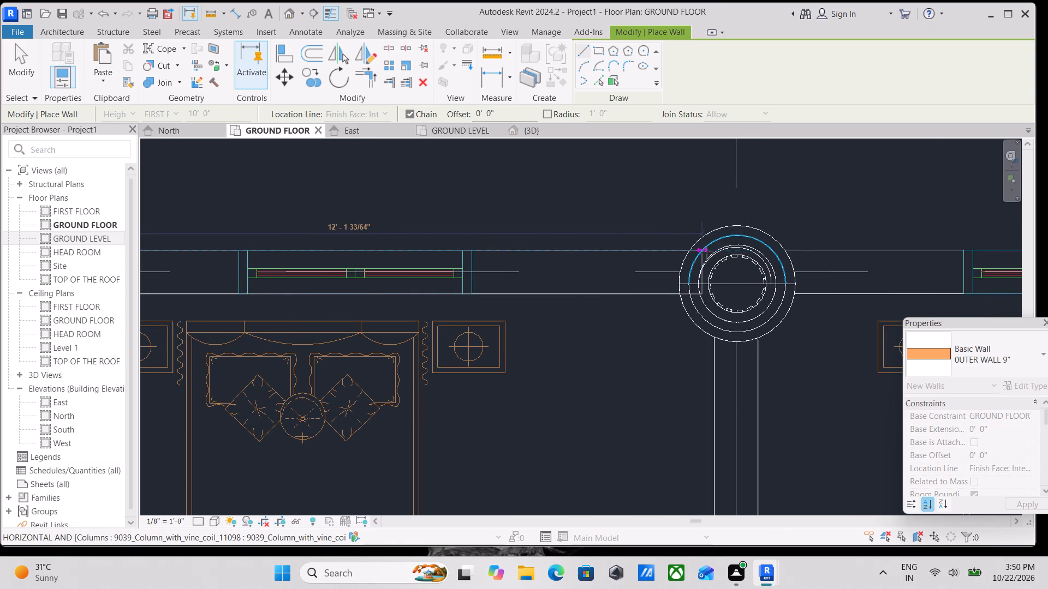
middle_click_drag(883, 253, 571, 225)
scroll(883, 228, "down", 2)
middle_click_drag(879, 229, 352, 228)
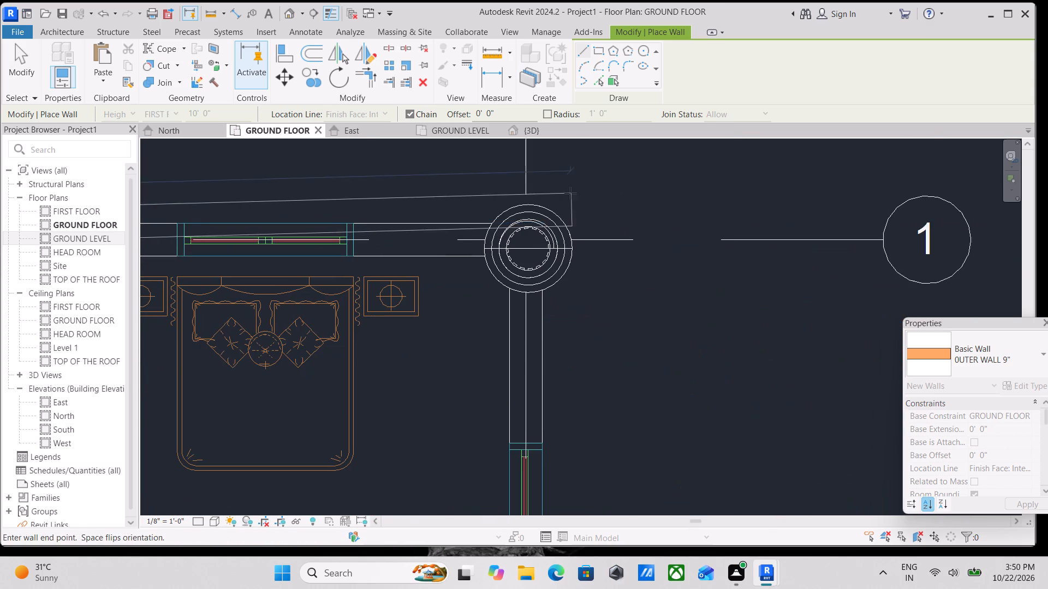
left_click(531, 223)
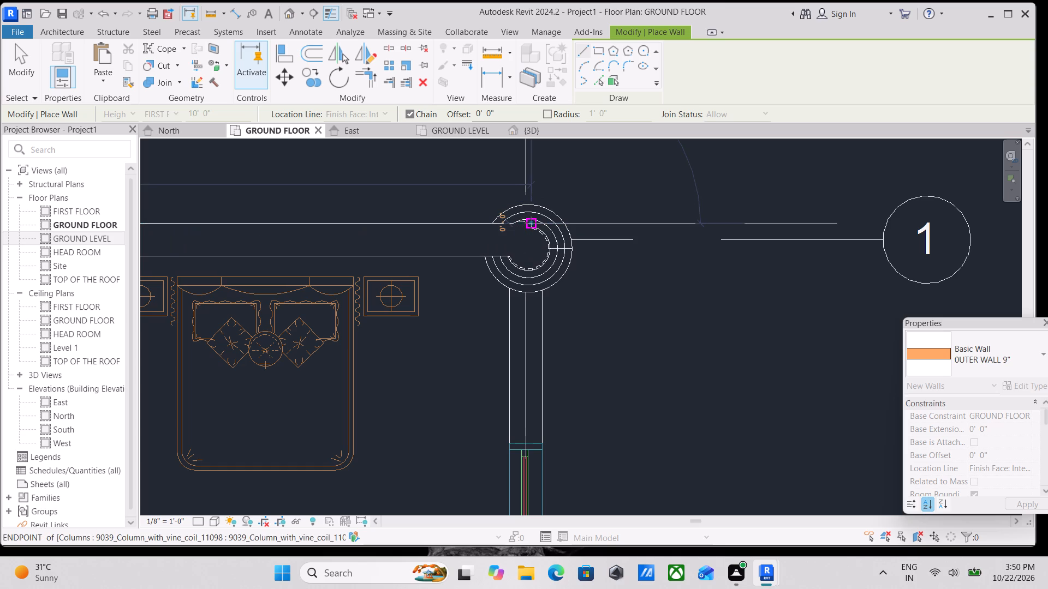
key("Escape")
scroll(535, 221, "down", 3)
key("Escape")
scroll(448, 221, "down", 3)
key("Escape")
scroll(361, 188, "down", 2)
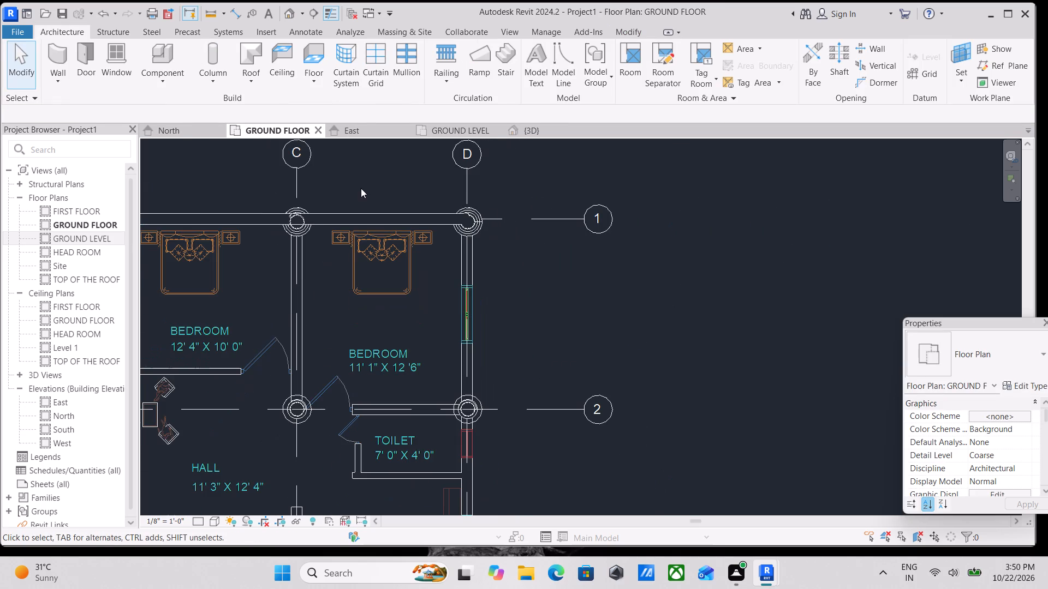
Examine the new wall and its height against the columns in the 3D view.
left_click(531, 126)
scroll(546, 208, "up", 1)
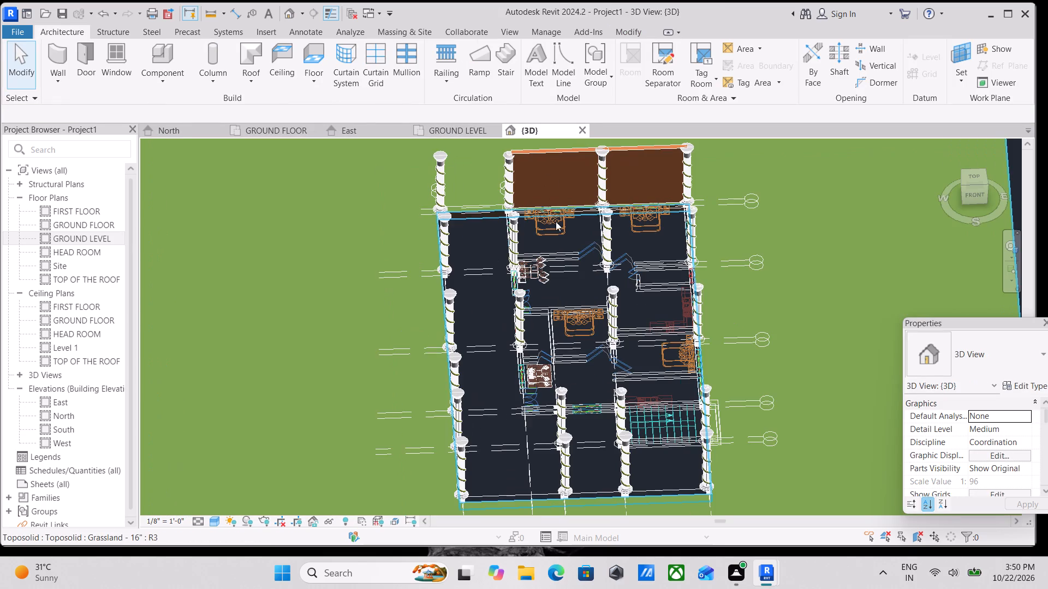
middle_click_drag(514, 231, 693, 206, "shift")
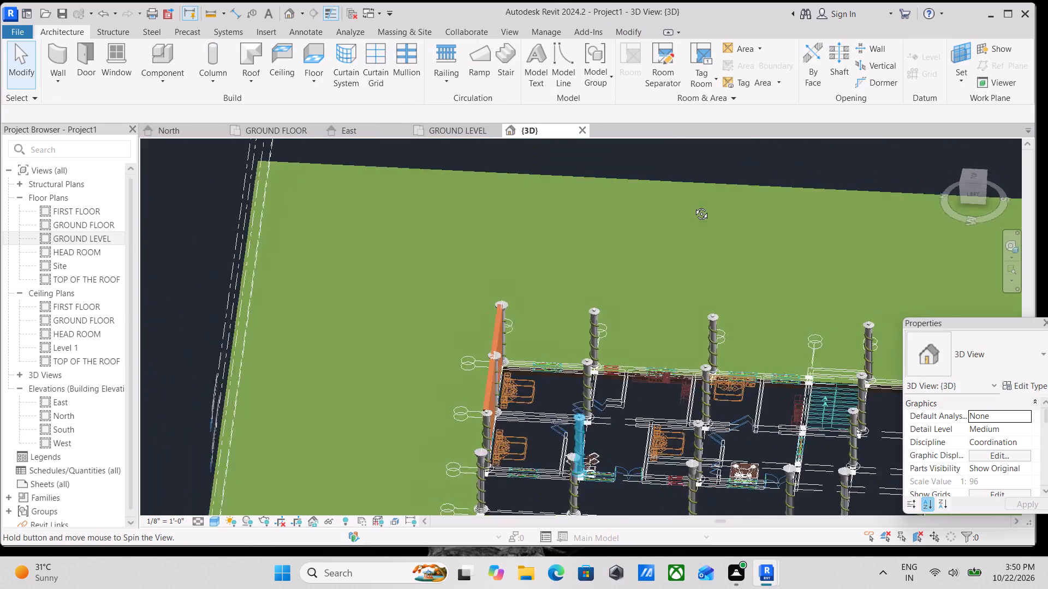
middle_click_drag(693, 206, 697, 201, "shift")
middle_click_drag(608, 333, 687, 254, "shift")
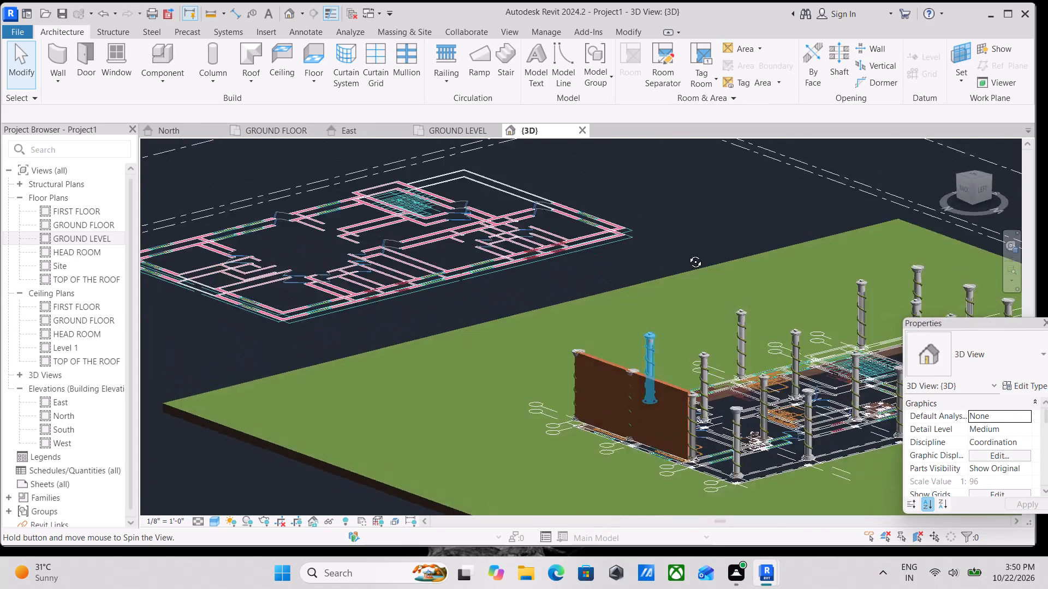
middle_click_drag(687, 254, 661, 268, "shift")
scroll(599, 364, "up", 5)
middle_click_drag(605, 423, 502, 282)
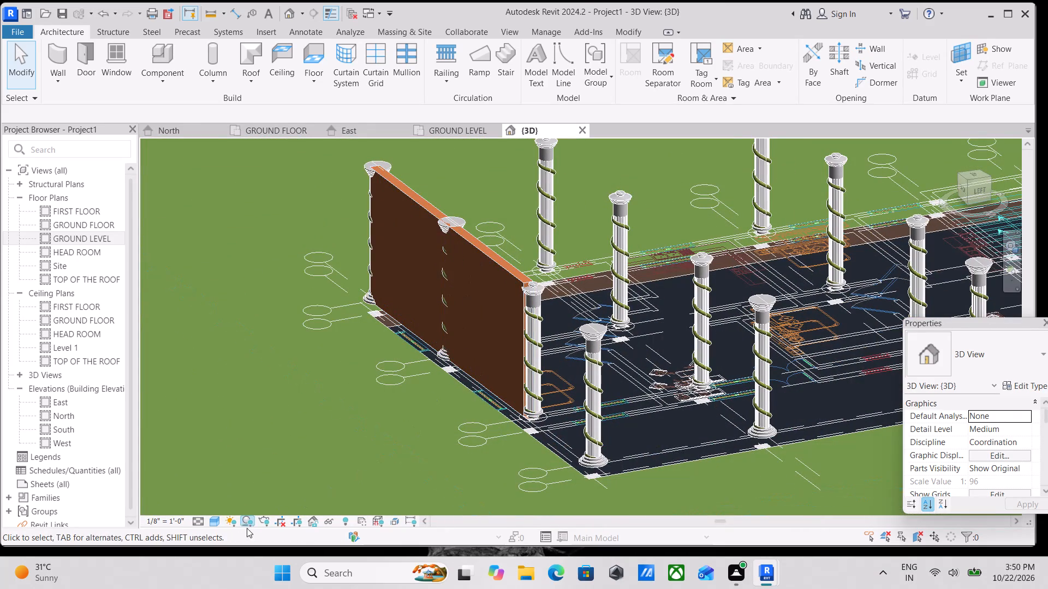
Switch the 3D view to the Realistic visual style and examine the TERRACOTTA wall where it meets the columns.
left_click(207, 523)
left_click(222, 501)
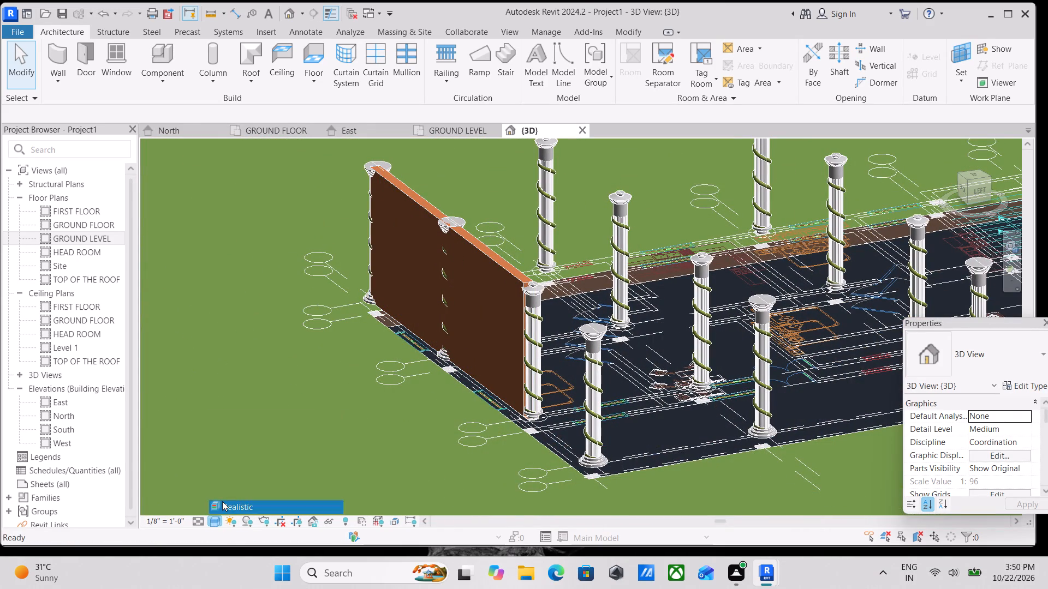
scroll(454, 312, "up", 3)
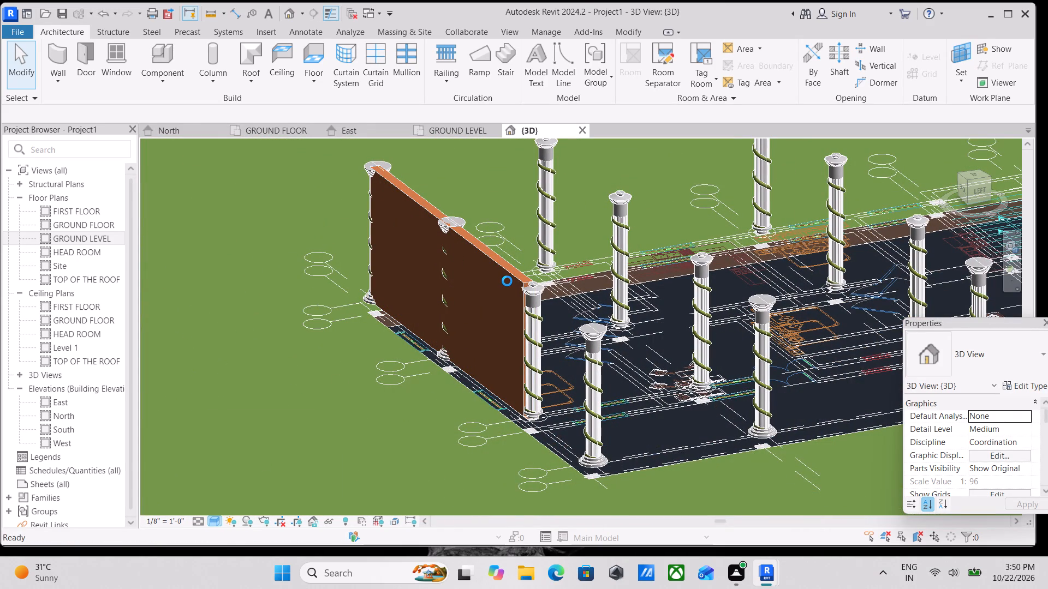
scroll(513, 278, "up", 1)
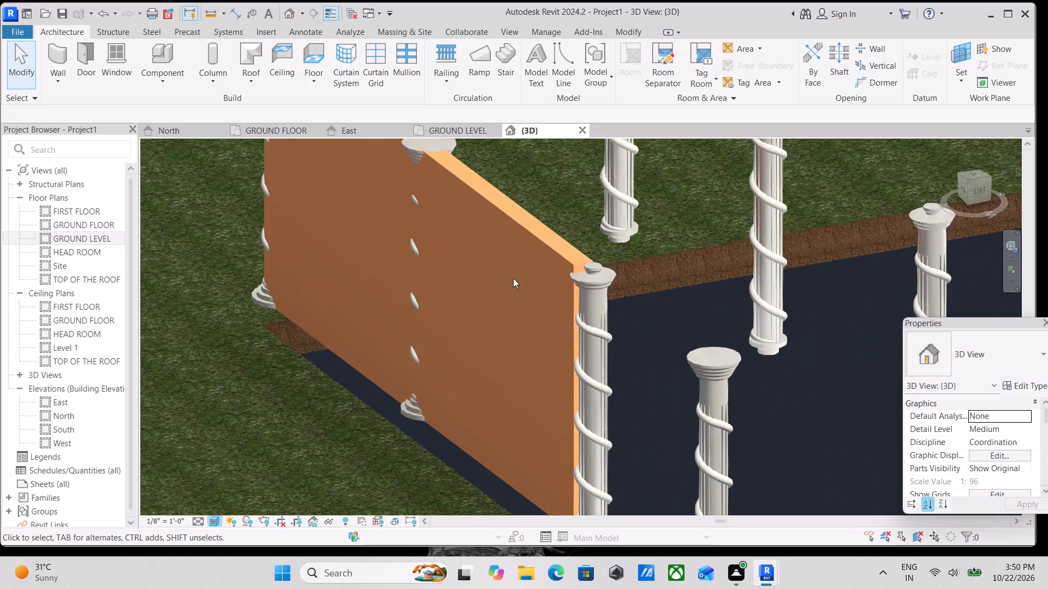
scroll(513, 278, "up", 2)
scroll(513, 278, "down", 2)
middle_click_drag(513, 278, 513, 342)
scroll(515, 332, "down", 1)
middle_click_drag(515, 332, 498, 358)
scroll(501, 354, "down", 2)
scroll(513, 350, "up", 7)
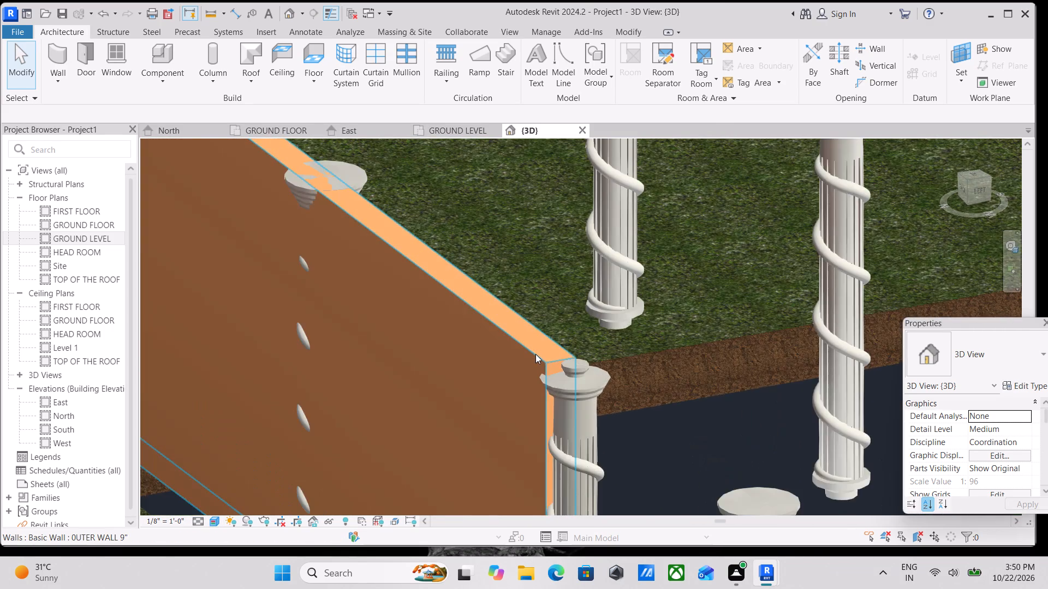
scroll(535, 354, "up", 4)
scroll(535, 354, "down", 6)
middle_click_drag(535, 354, 535, 389)
scroll(535, 390, "down", 4)
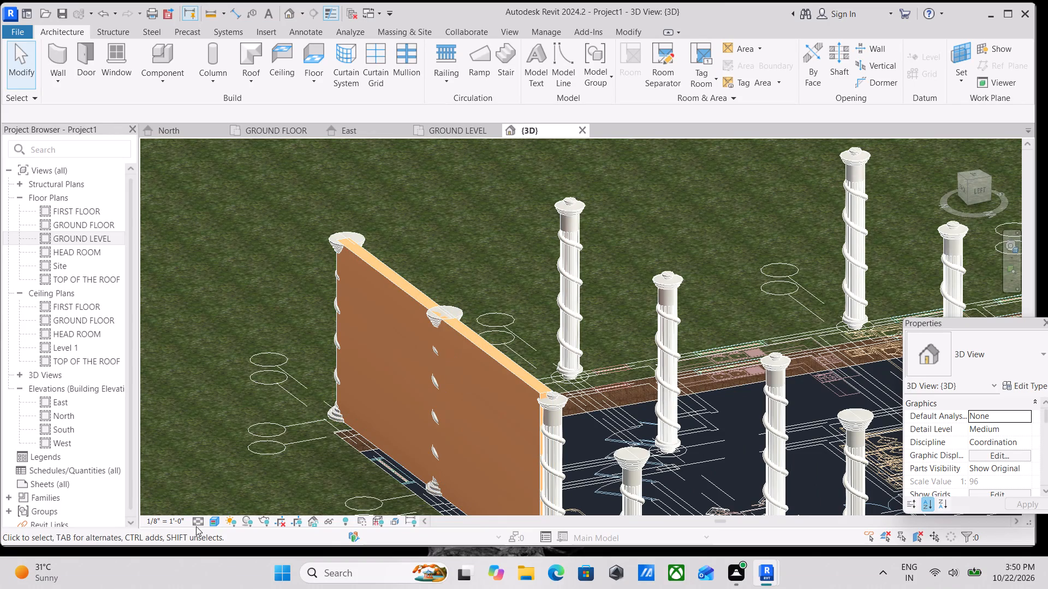
Set the 3D view's visual style to Shaded.
left_click(215, 521)
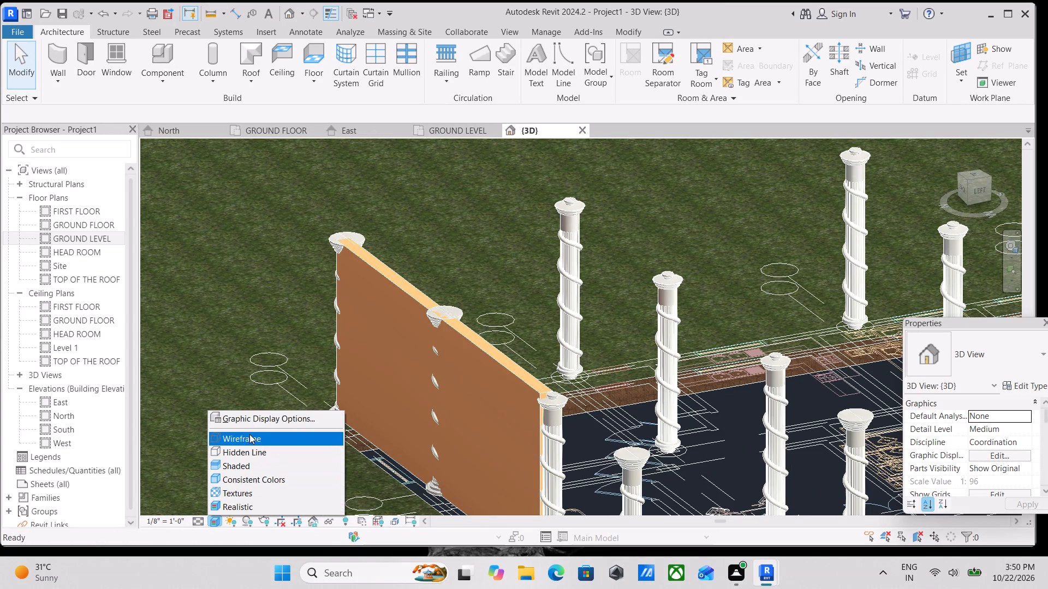
left_click(250, 467)
Examine the wall's alignment with the grid 1 columns in the shaded 3D view.
left_click(504, 369)
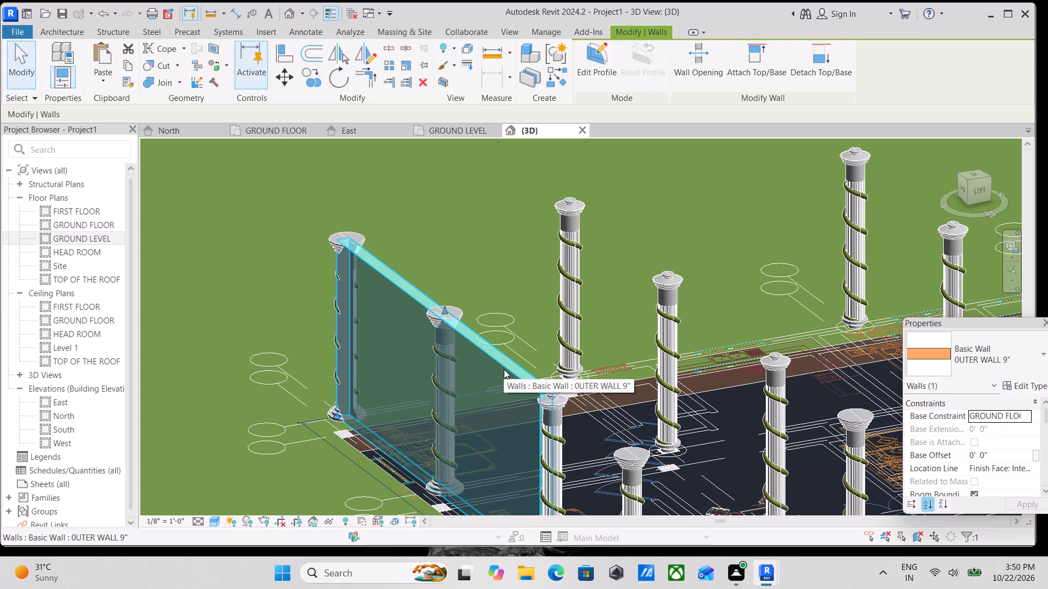
key("Escape")
scroll(504, 369, "down", 1)
scroll(505, 380, "up", 1)
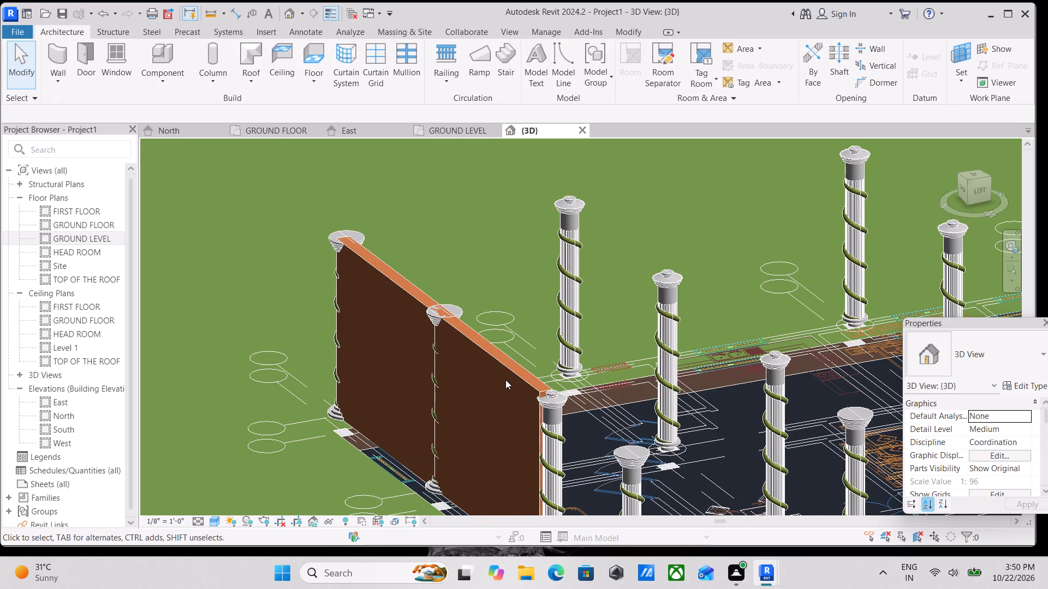
scroll(581, 409, "up", 3)
scroll(527, 429, "up", 1)
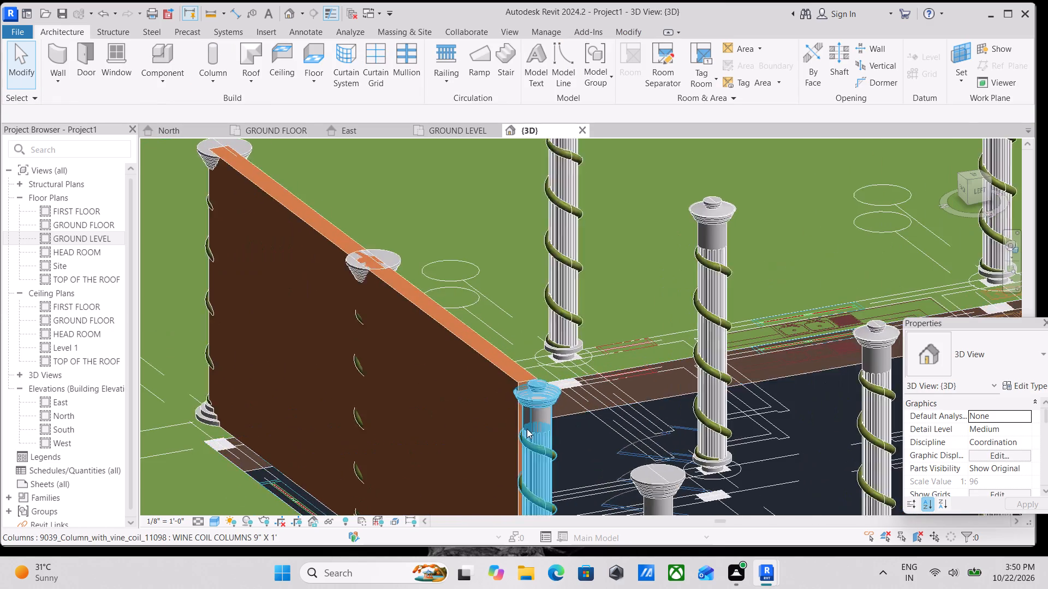
scroll(527, 429, "up", 2)
scroll(527, 429, "down", 4)
middle_click_drag(454, 384, 505, 377)
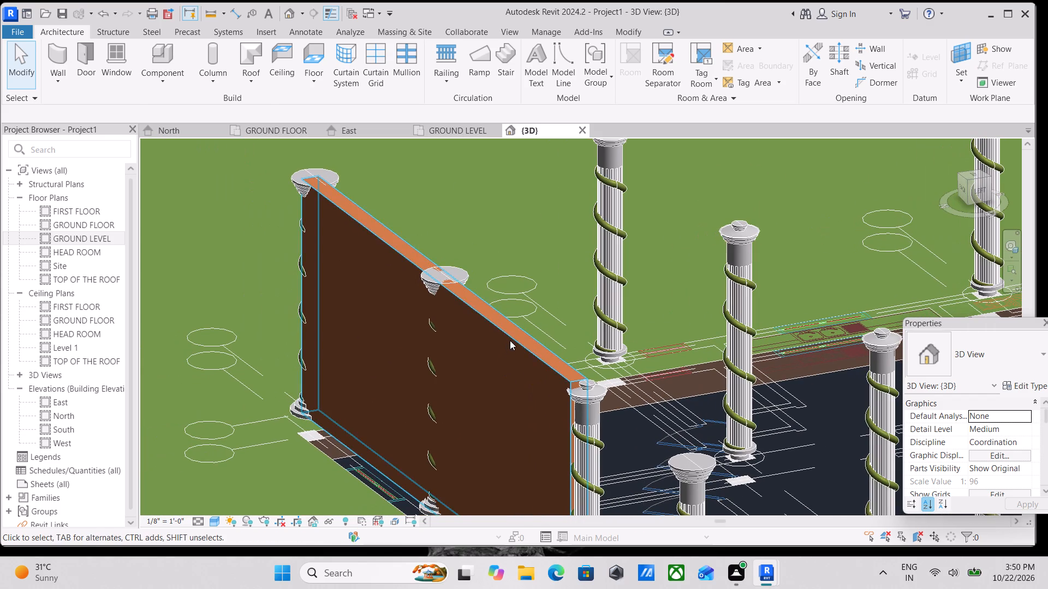
Delete the 9" outer wall running along the grid 1 columns in the 3D view.
left_click(510, 340)
right_click(510, 340)
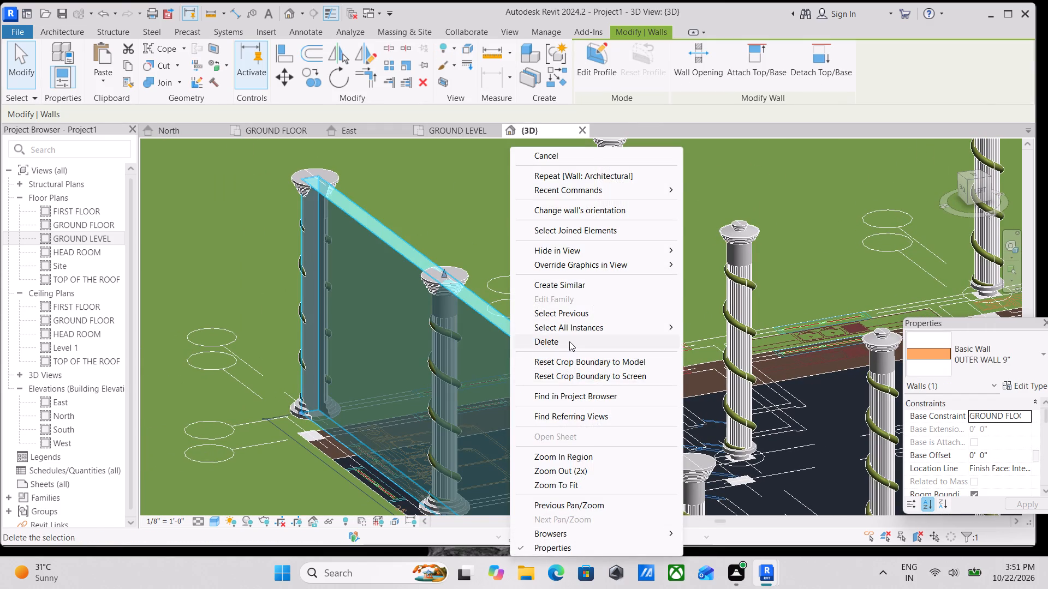
left_click(569, 341)
scroll(569, 341, "down", 4)
middle_click_drag(569, 341, 471, 314)
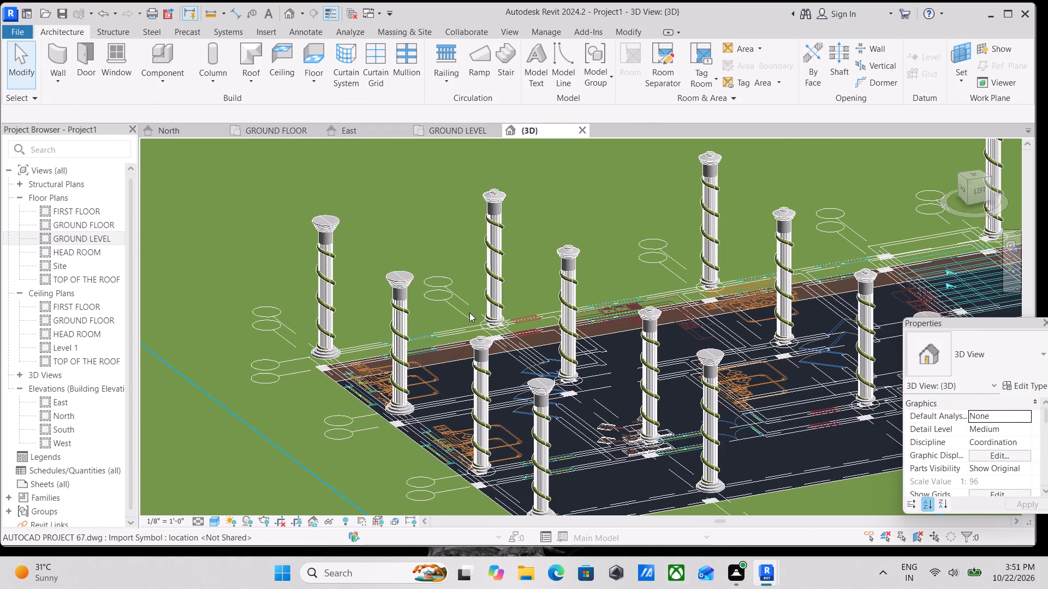
scroll(500, 318, "down", 1)
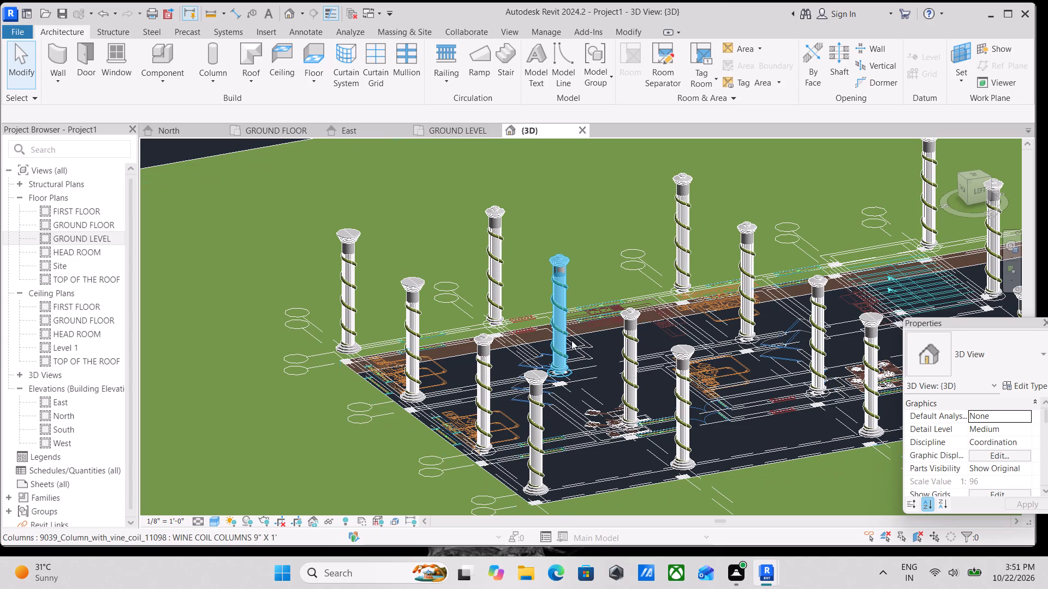
scroll(572, 339, "down", 2)
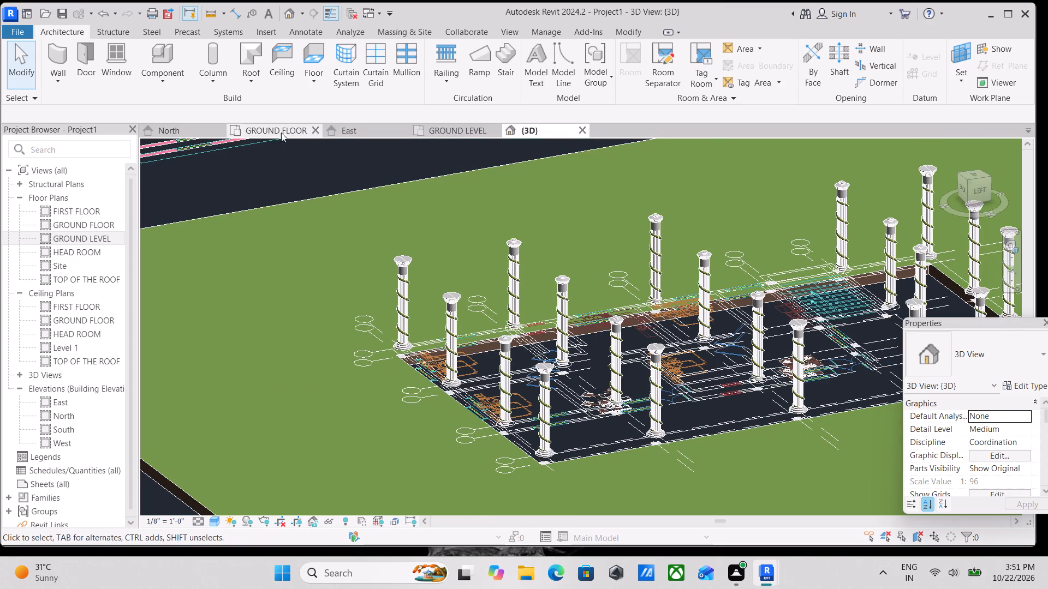
In the GROUND FLOOR plan, delete the vine-coil columns at grid intersections C1, D1 and B1.
left_click(303, 131)
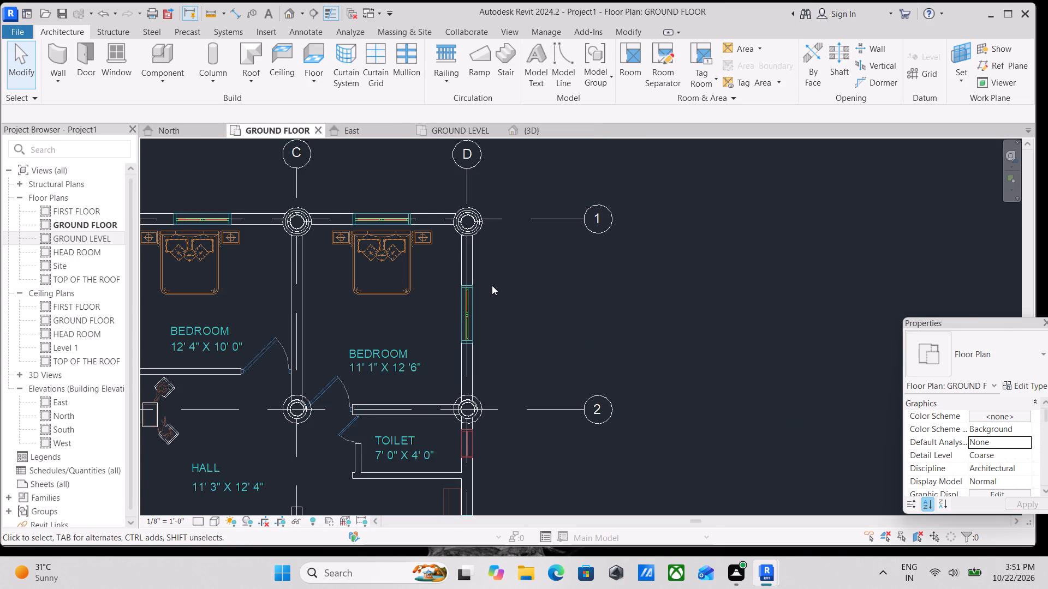
scroll(492, 285, "up", 1)
middle_click_drag(466, 235, 582, 227)
middle_click_drag(368, 199, 454, 254)
scroll(477, 243, "up", 1)
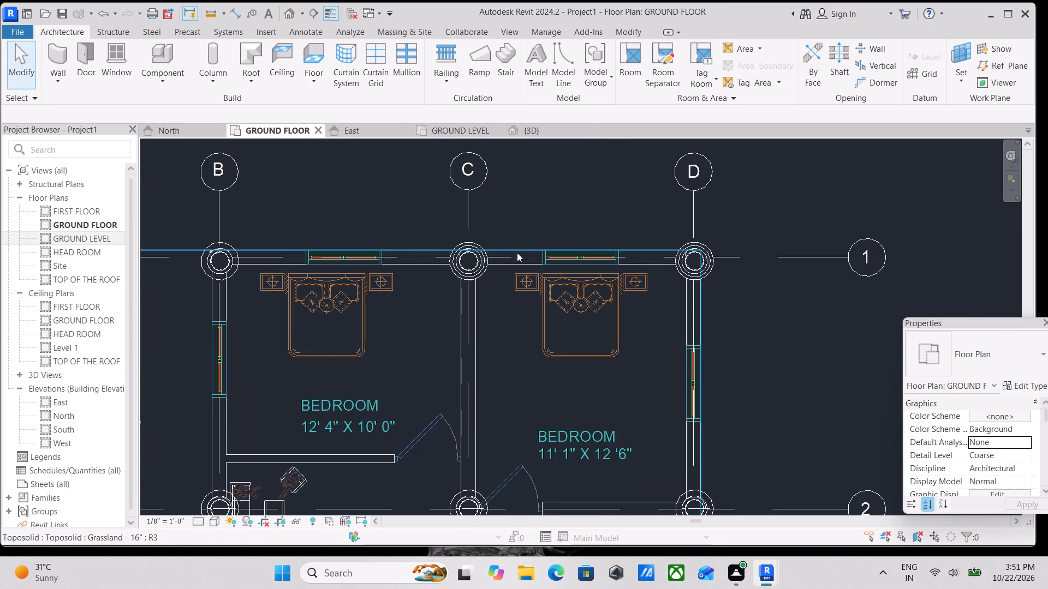
middle_click_drag(517, 253, 568, 278)
left_click(527, 287)
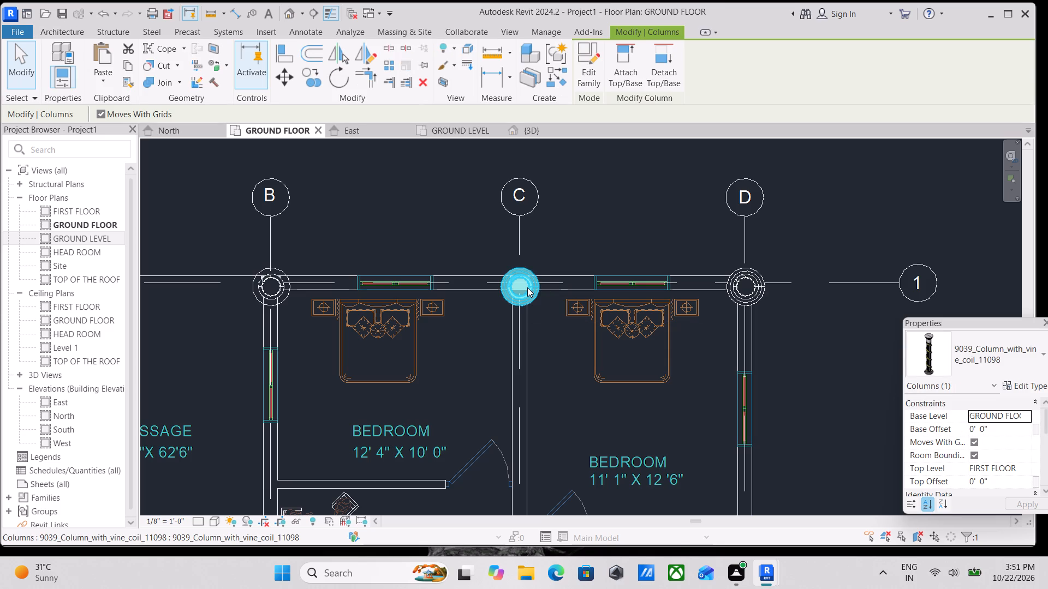
right_click(527, 287)
left_click(561, 374)
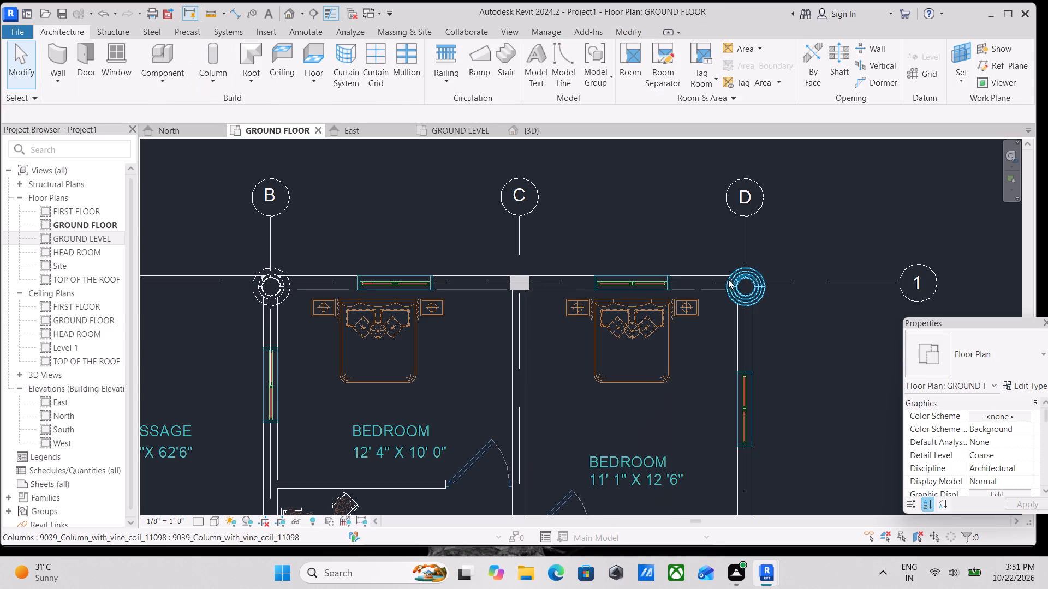
left_click(733, 287)
right_click(733, 287)
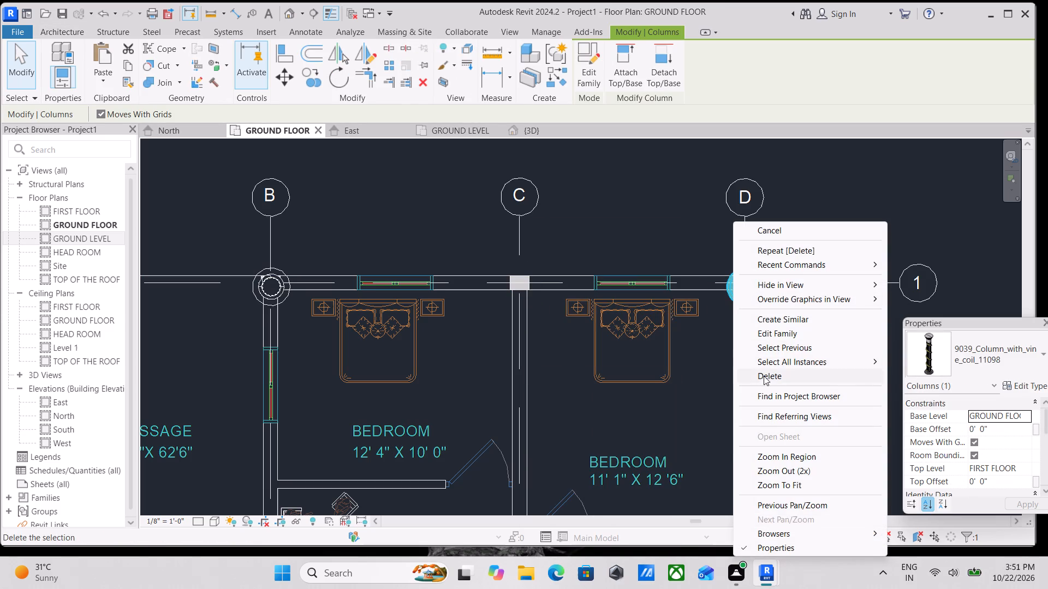
left_click(764, 377)
middle_click_drag(492, 330, 659, 312)
left_click(444, 279)
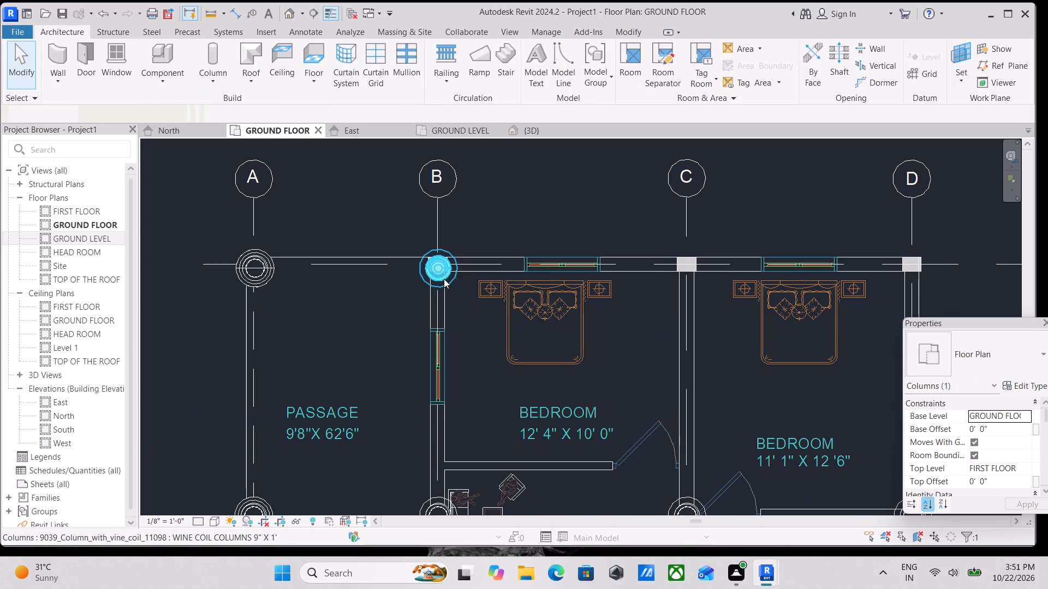
right_click(444, 279)
left_click(505, 378)
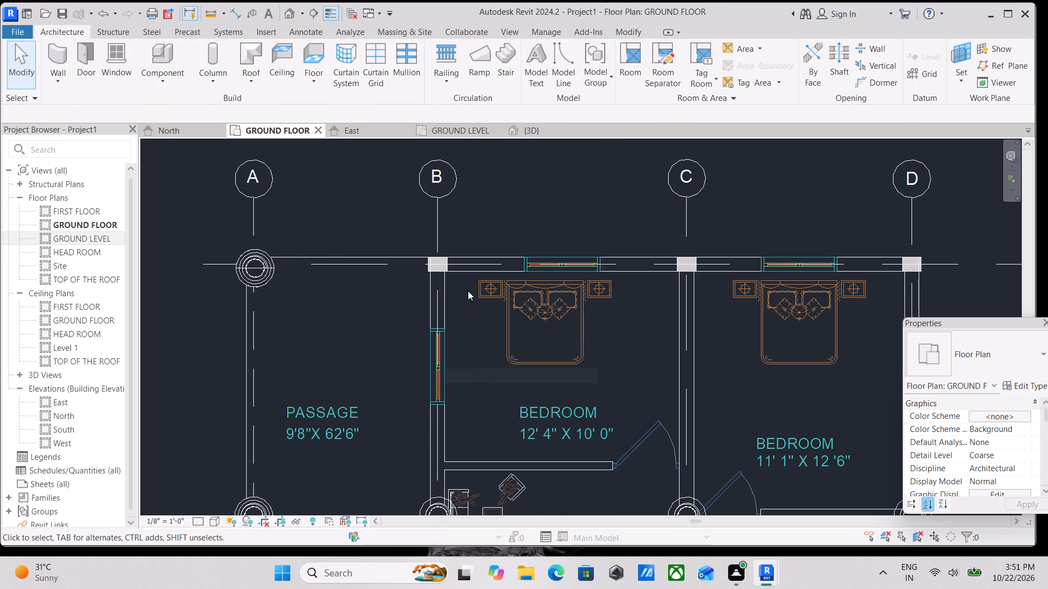
Create columns similar to the A1 vine-coil column at grid intersections B1, C1 and D1, up to FIRST FLOOR.
scroll(468, 291, "down", 1)
middle_click_drag(468, 291, 510, 245)
scroll(402, 260, "down", 2)
middle_click_drag(402, 260, 437, 323)
scroll(486, 302, "up", 3)
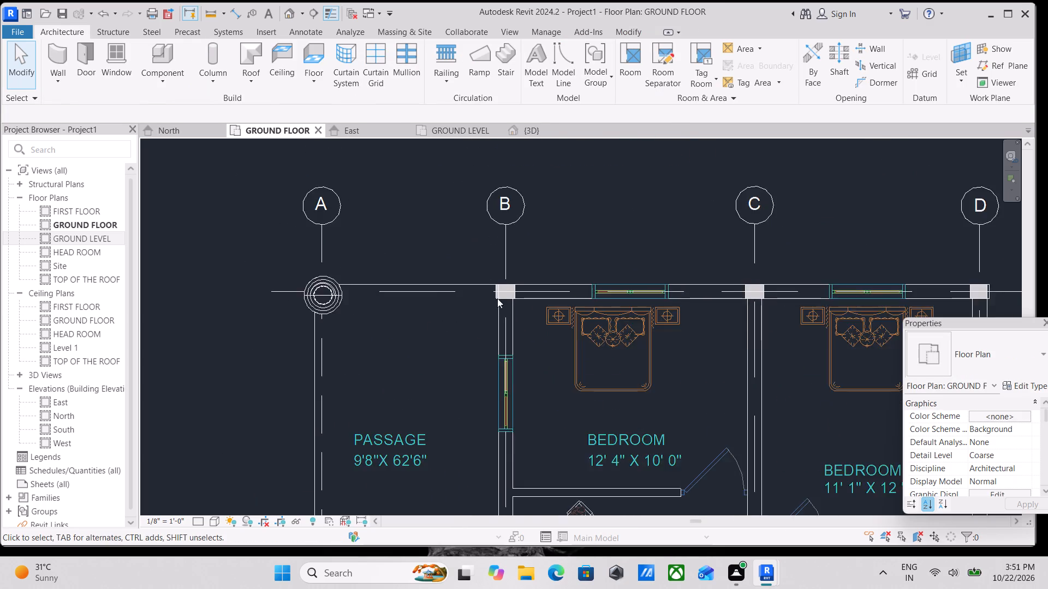
scroll(510, 293, "down", 2)
middle_click_drag(511, 292, 513, 261)
scroll(549, 326, "down", 1)
middle_click_drag(549, 326, 560, 285)
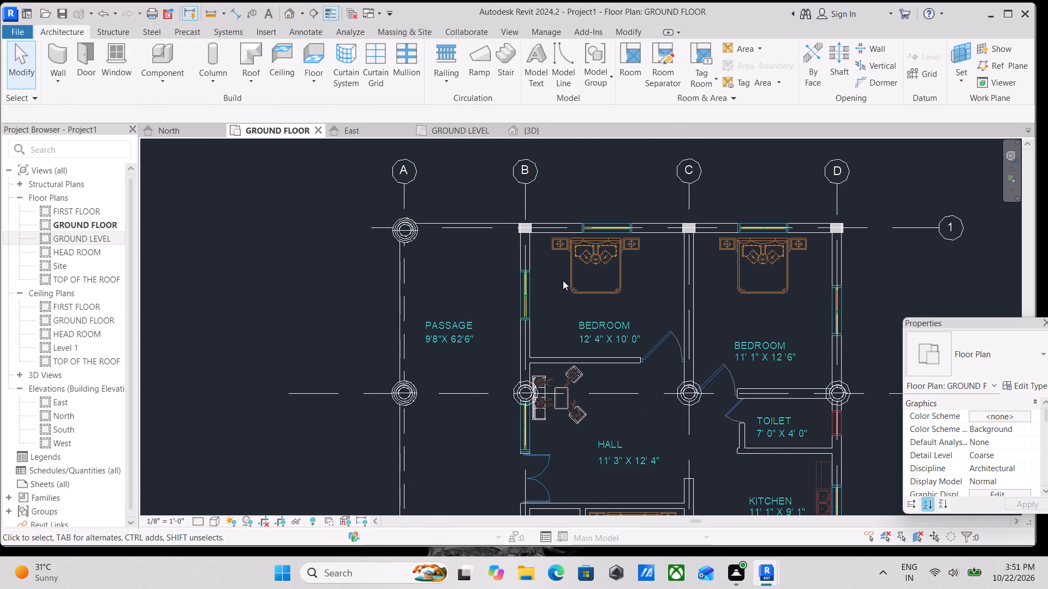
scroll(563, 280, "up", 1)
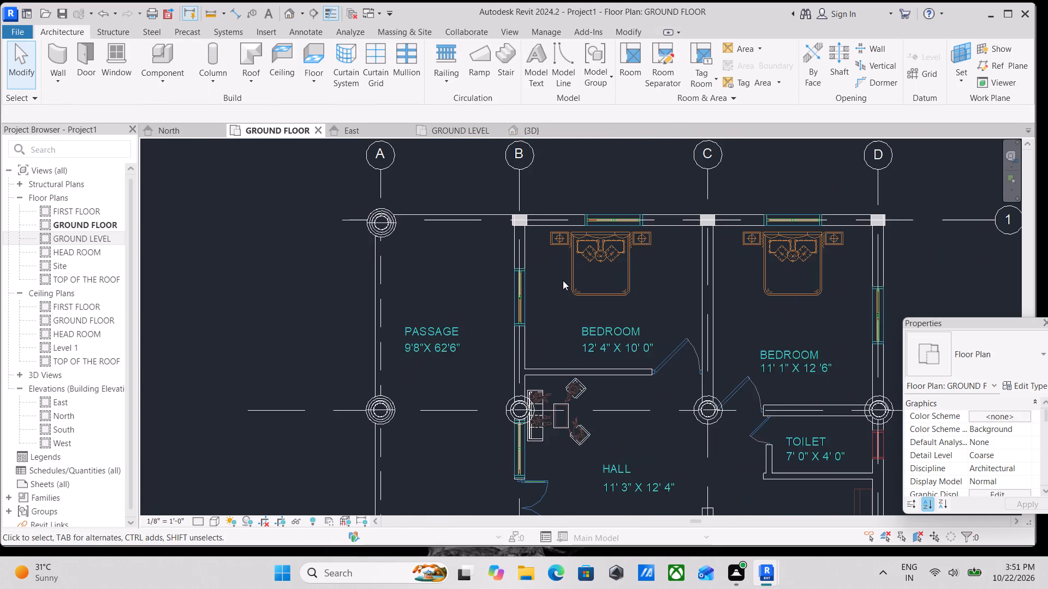
scroll(563, 280, "up", 1)
middle_click_drag(563, 280, 567, 321)
left_click(366, 259)
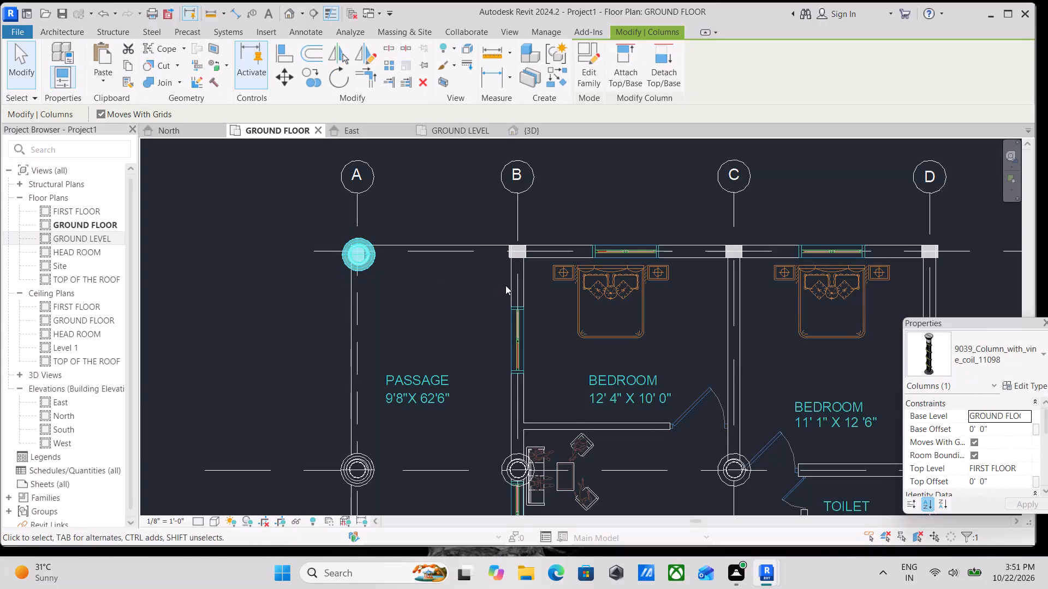
type("CS")
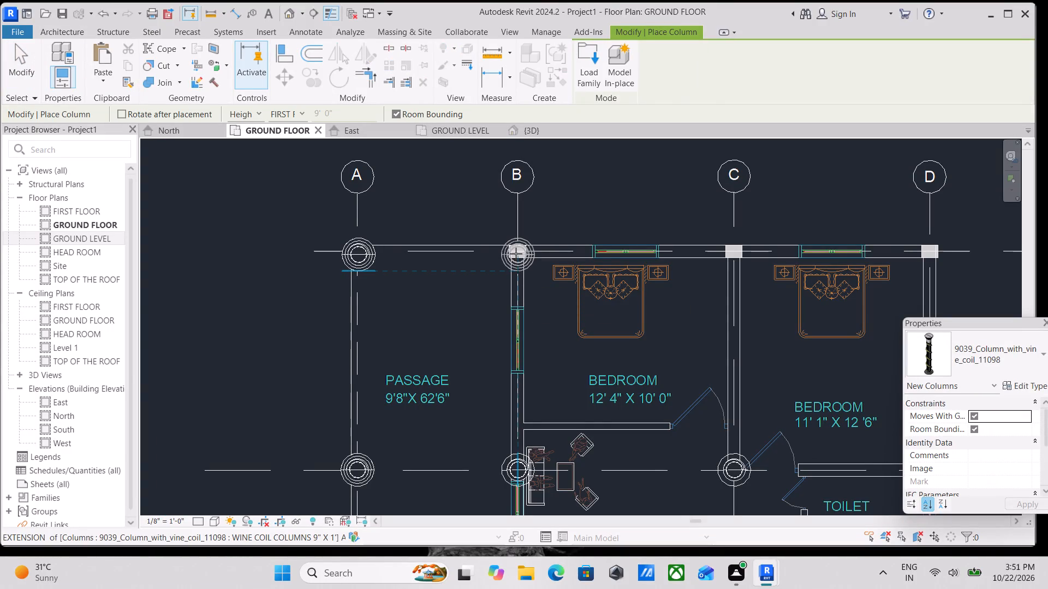
left_click(515, 251)
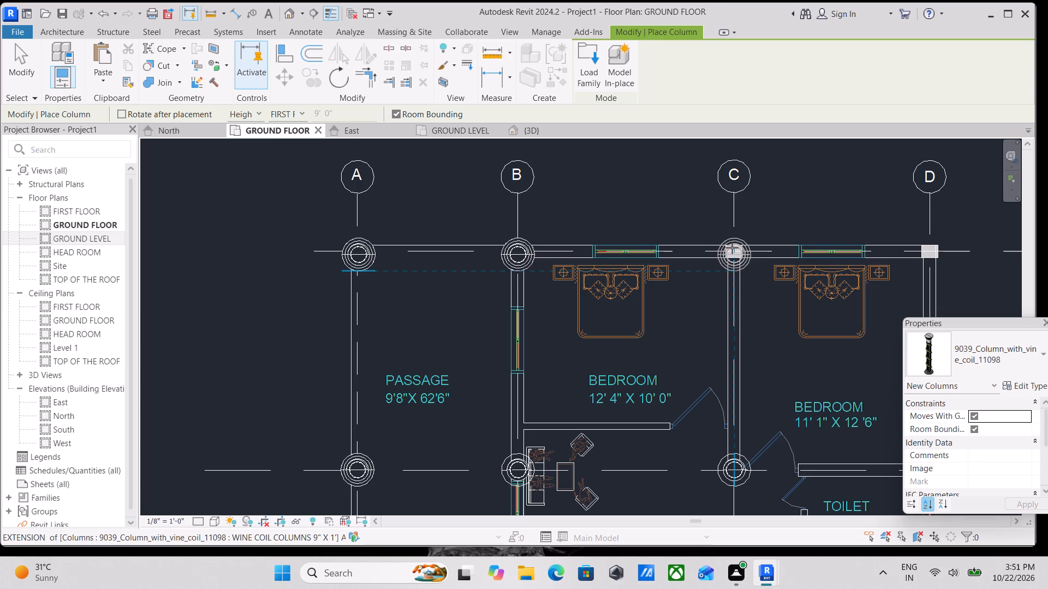
scroll(732, 249, "up", 2)
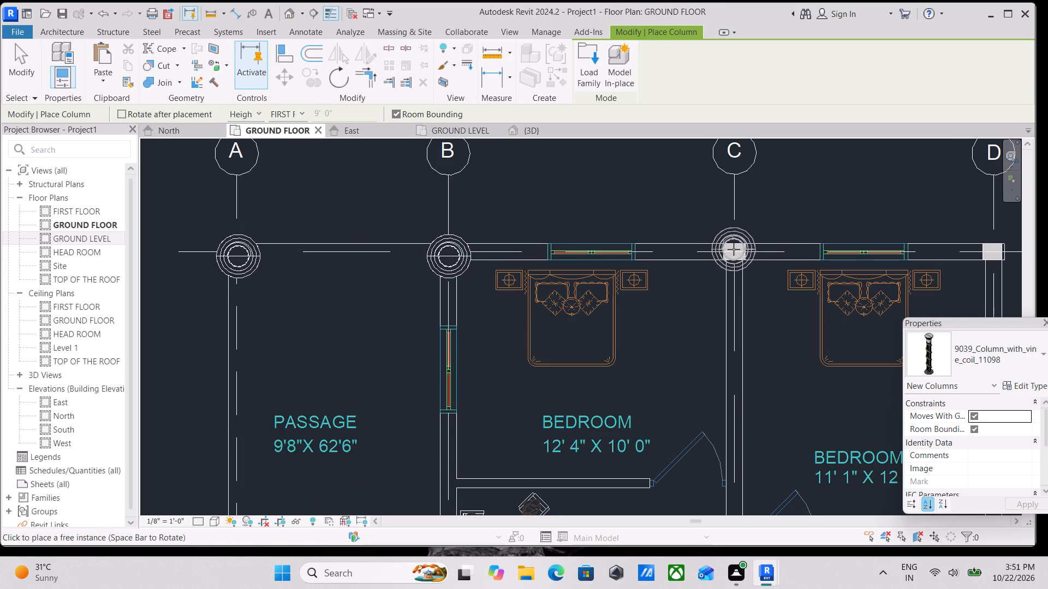
left_click(734, 249)
middle_click_drag(658, 282, 423, 287)
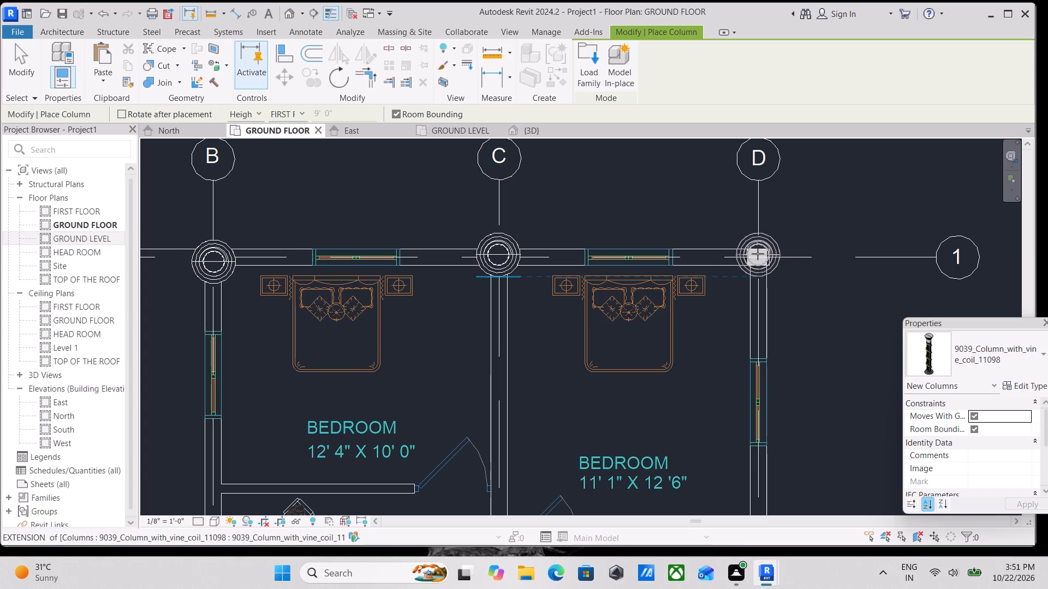
left_click(758, 255)
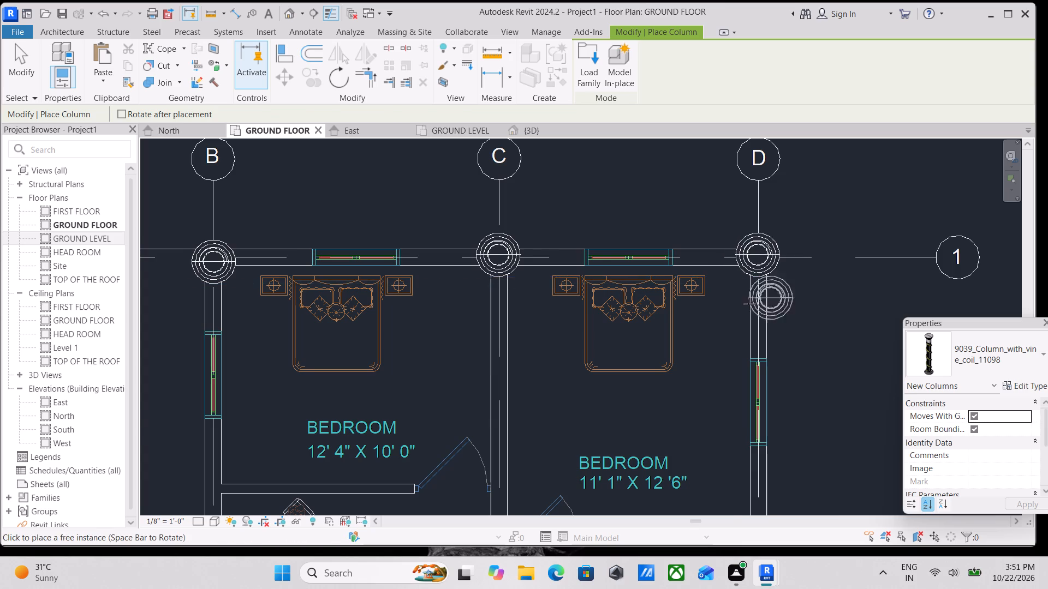
scroll(695, 301, "down", 1)
middle_click_drag(695, 301, 814, 297)
scroll(489, 277, "down", 1)
middle_click_drag(497, 278, 546, 293)
key("Escape")
key("Escape")
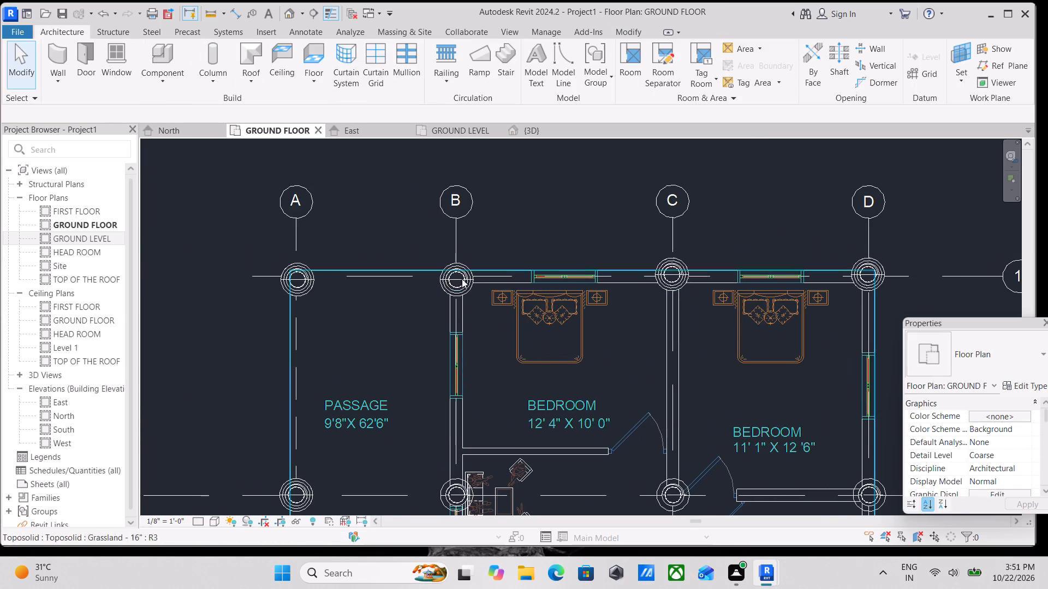
Nudge the column at B1 two increments upward in plan, in line with the C1 column.
left_click(468, 283)
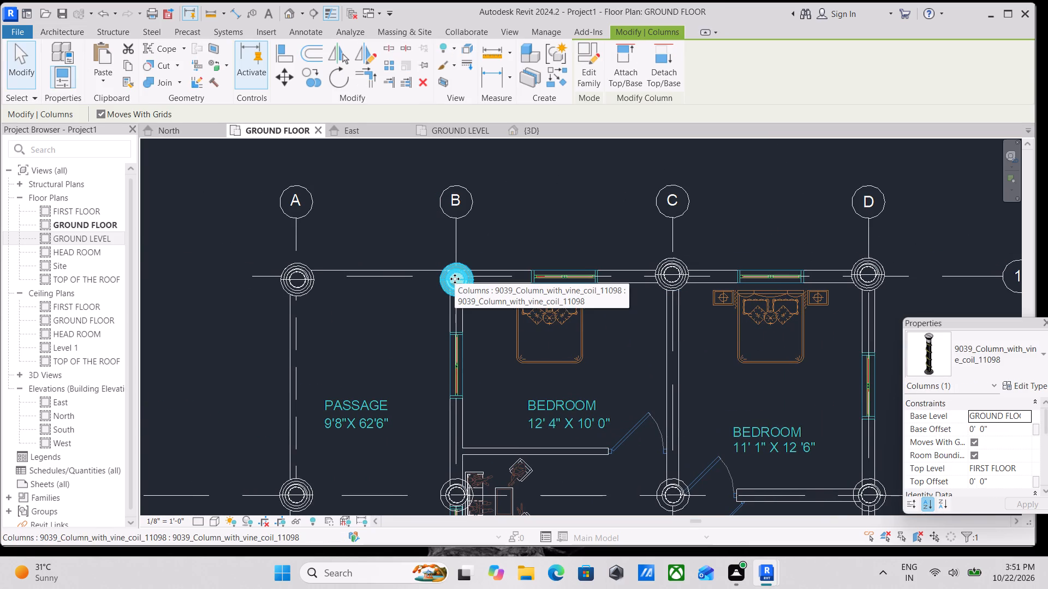
key("Up")
key("Up")
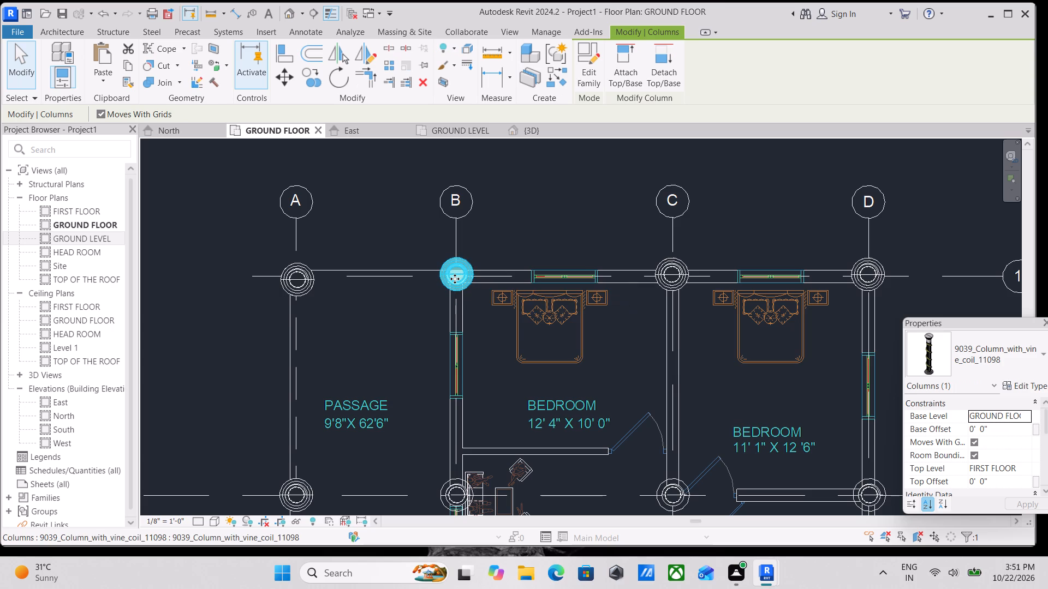
key("Escape")
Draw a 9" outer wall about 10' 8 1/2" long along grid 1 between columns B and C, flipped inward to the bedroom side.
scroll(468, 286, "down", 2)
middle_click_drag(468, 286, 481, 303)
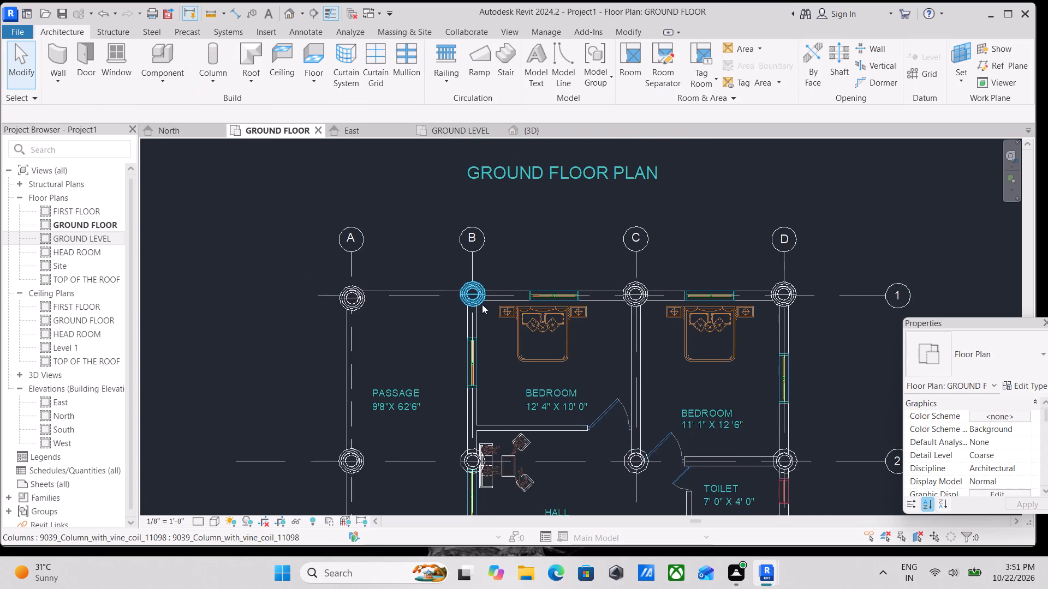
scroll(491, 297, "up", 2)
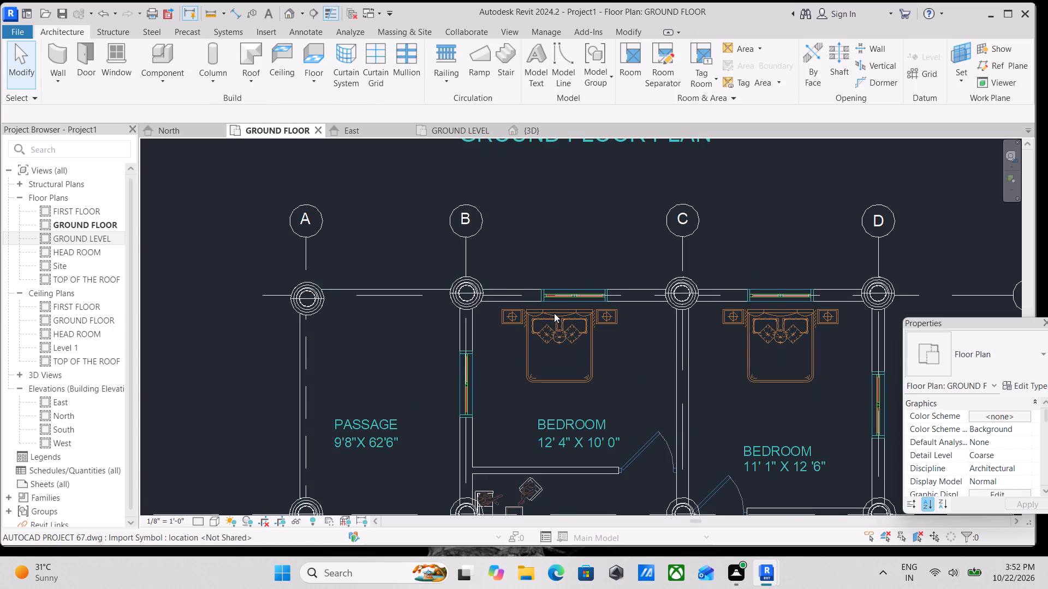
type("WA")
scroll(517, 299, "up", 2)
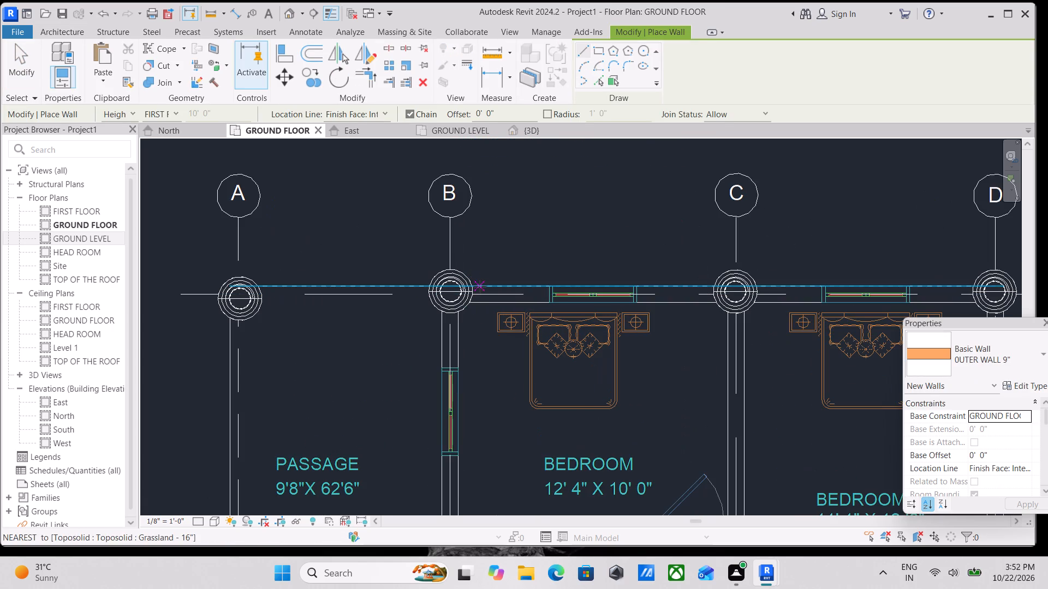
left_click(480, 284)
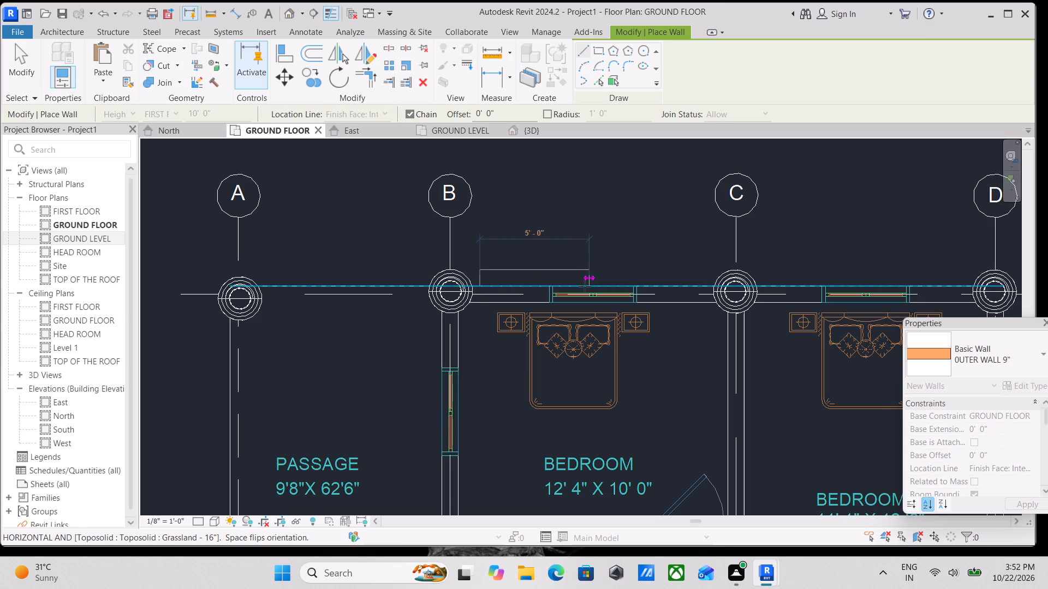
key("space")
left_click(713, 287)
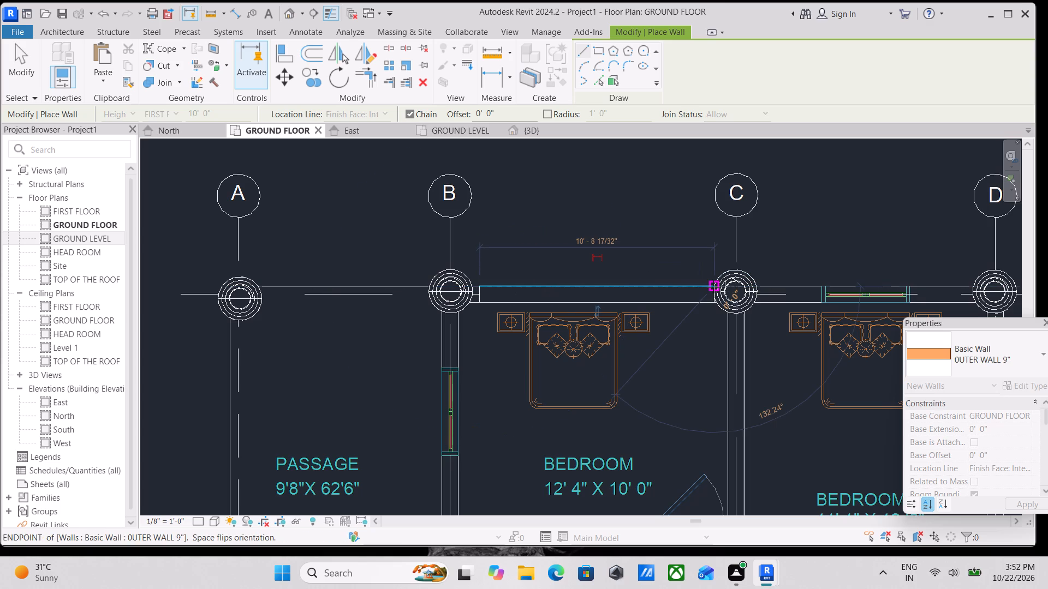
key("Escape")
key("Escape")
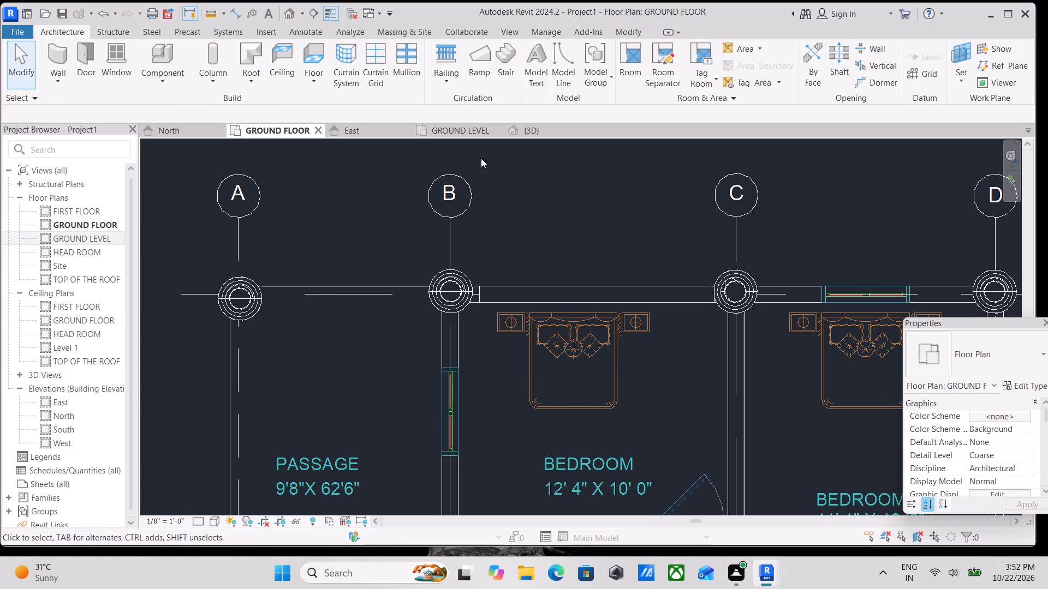
Examine in the 3D view how the new wall meets the columns at B1 and C1.
left_click(538, 130)
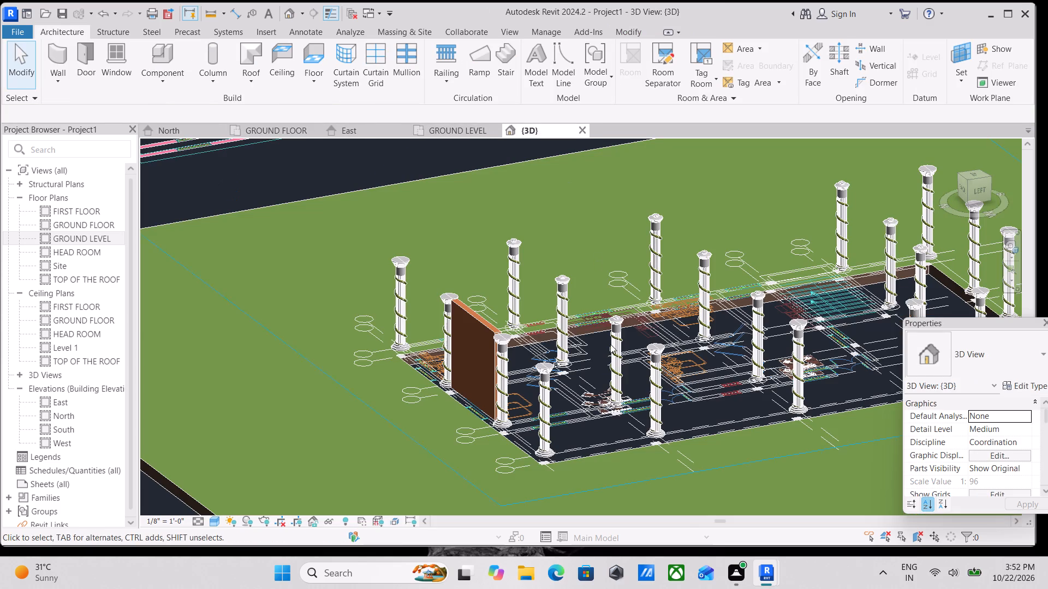
middle_click_drag(485, 388, 553, 374)
scroll(725, 387, "up", 9)
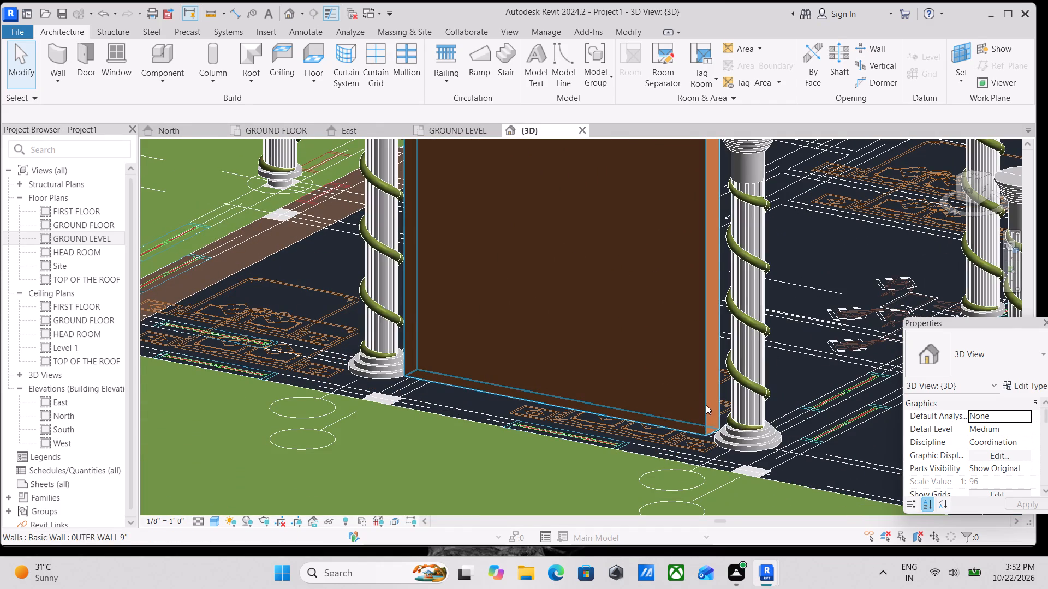
scroll(706, 397, "down", 2)
middle_click_drag(706, 397, 657, 428)
scroll(638, 330, "down", 1)
middle_click_drag(638, 330, 604, 394)
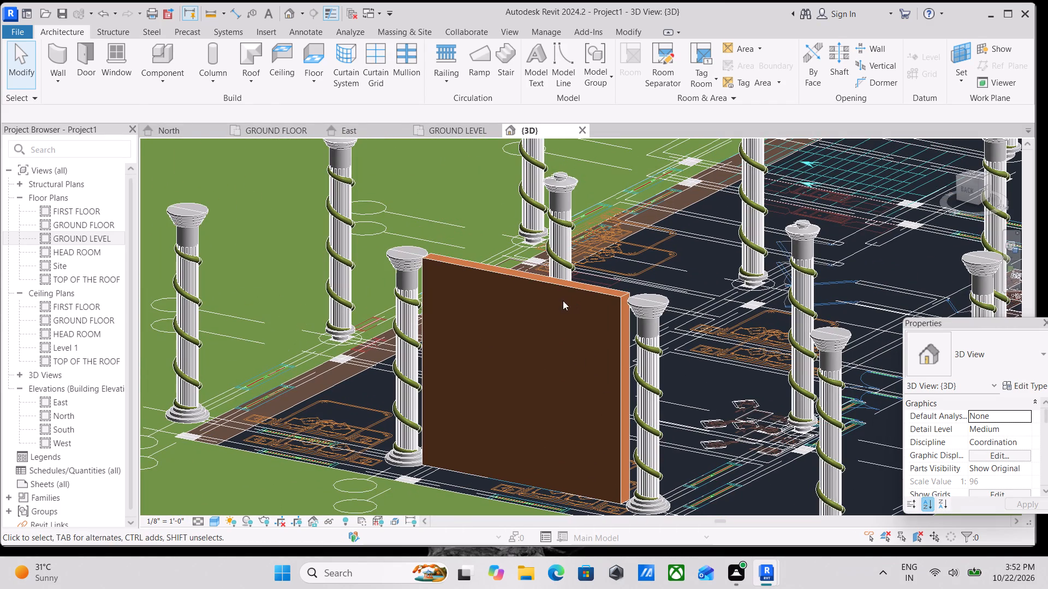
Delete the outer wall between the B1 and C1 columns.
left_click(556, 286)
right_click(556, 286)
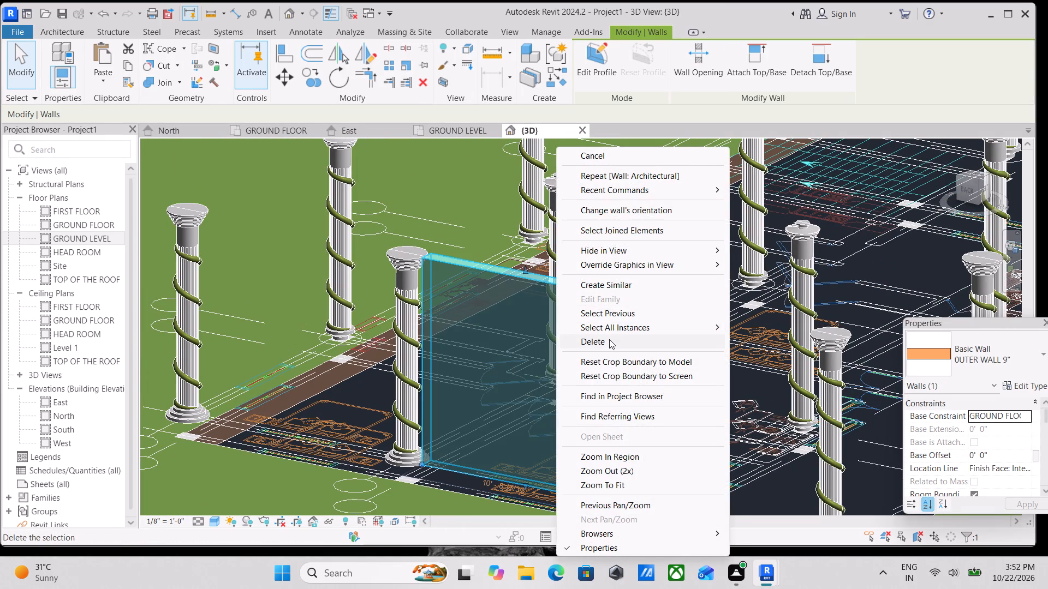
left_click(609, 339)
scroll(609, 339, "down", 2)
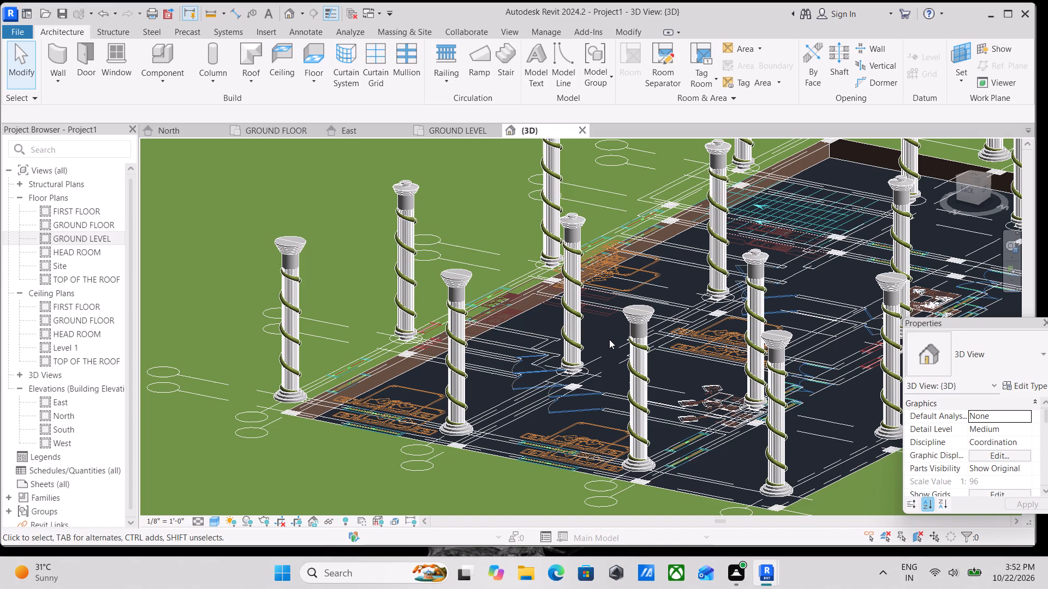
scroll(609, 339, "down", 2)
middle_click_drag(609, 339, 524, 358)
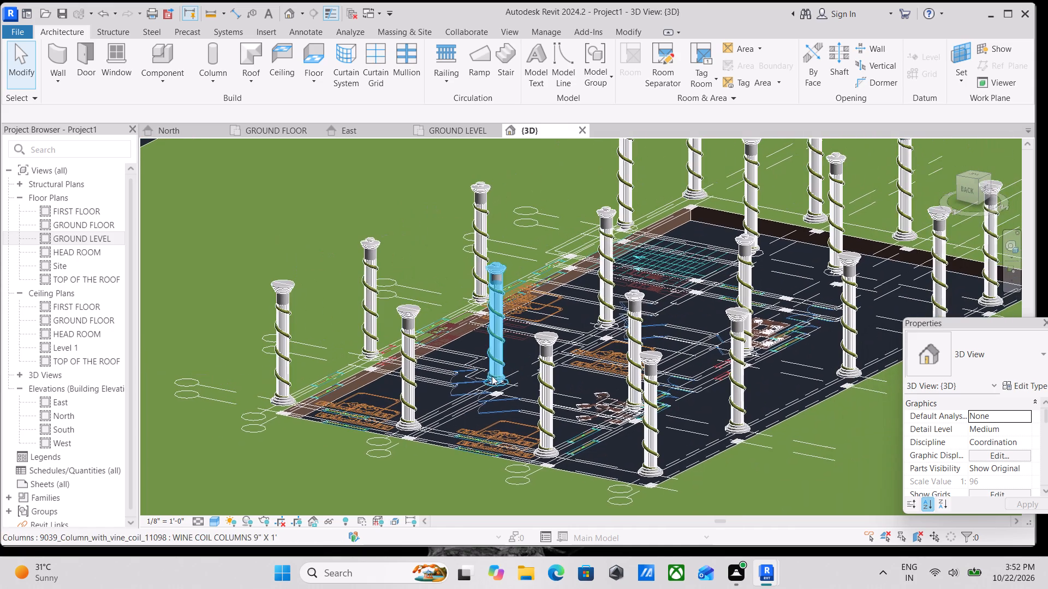
Delete the nine vine-coil columns where grids B, C and D cross grids 1, 2 and 3 in the GROUND LEVEL plan.
left_click(467, 132)
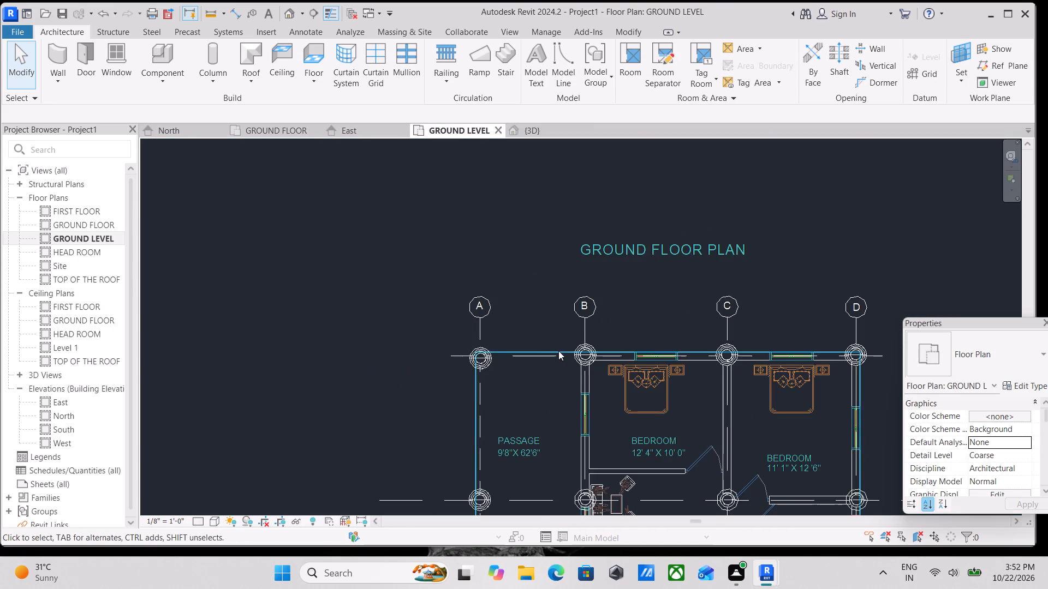
middle_click_drag(558, 351, 519, 254)
scroll(529, 285, "down", 2)
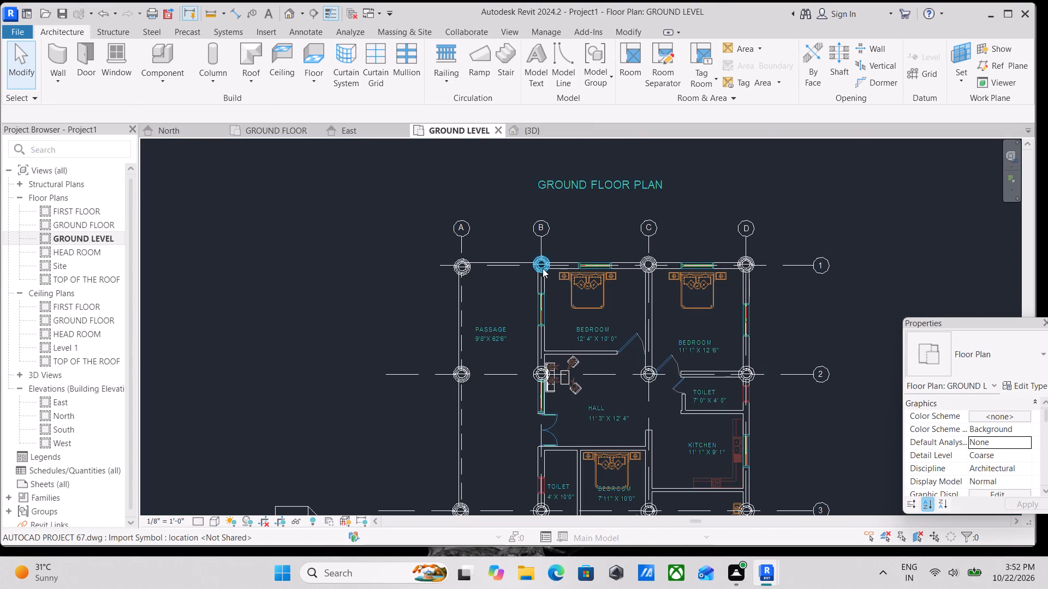
left_click(543, 268)
middle_click_drag(543, 268, 544, 238)
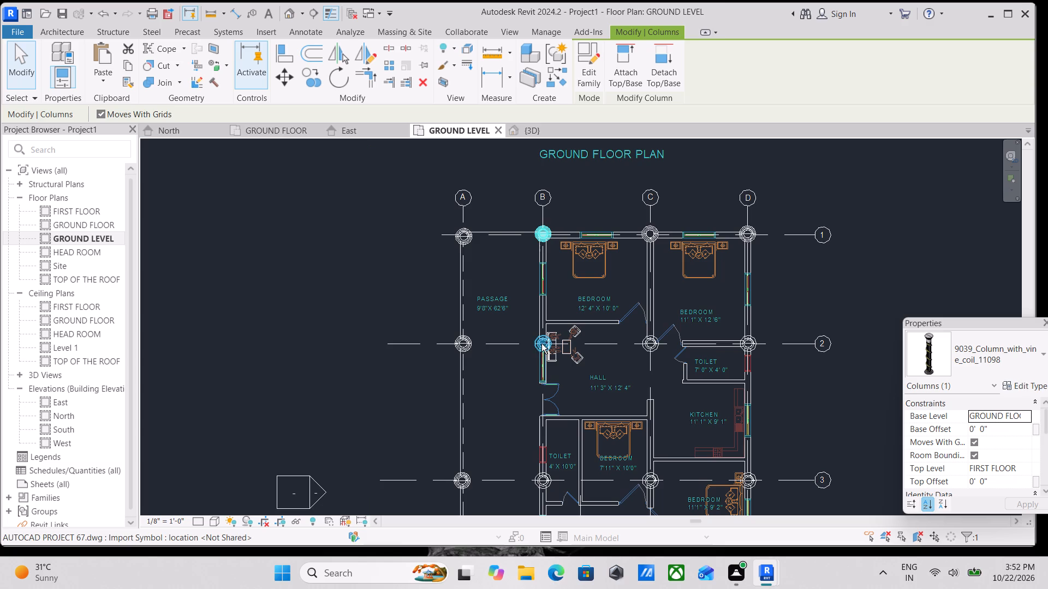
left_click(541, 344, "ctrl")
left_click(648, 229, "ctrl")
left_click(644, 342, "ctrl")
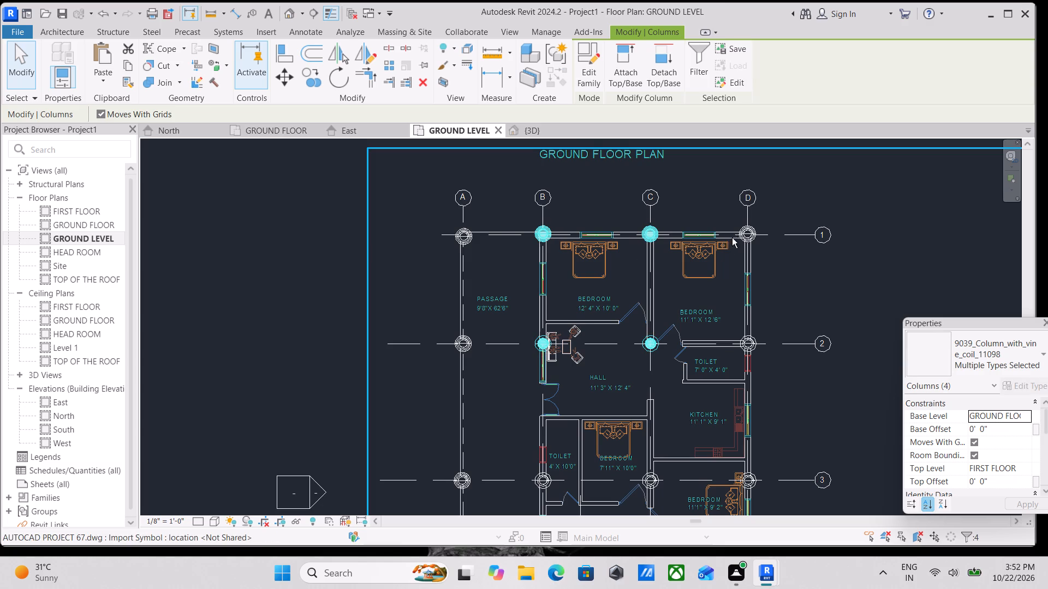
left_click(739, 236, "ctrl")
middle_click_drag(675, 329, 680, 241)
left_click(753, 257, "ctrl")
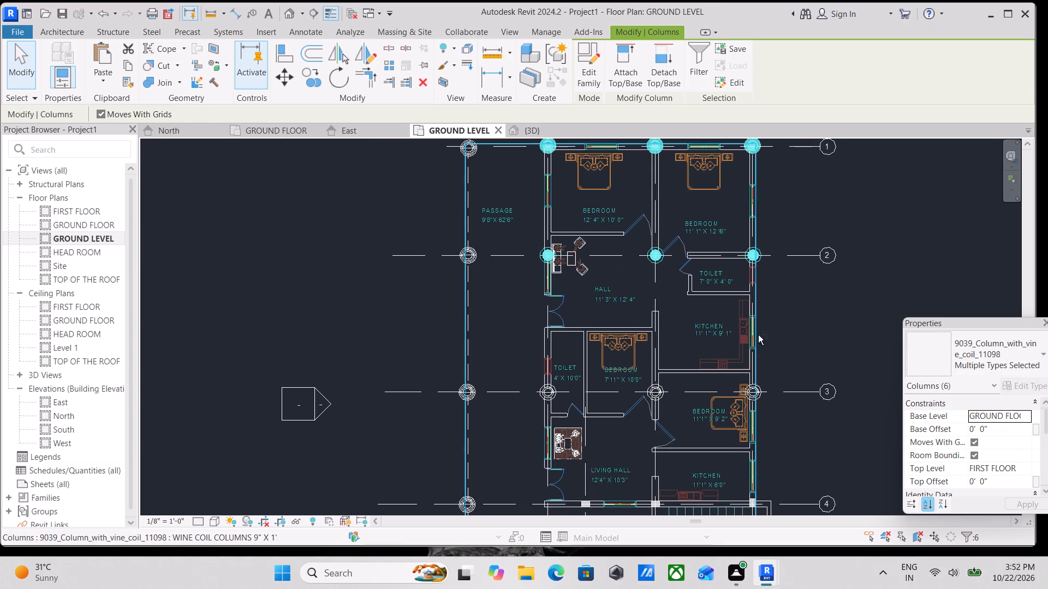
left_click(752, 387, "ctrl")
middle_click_drag(738, 332, 777, 214)
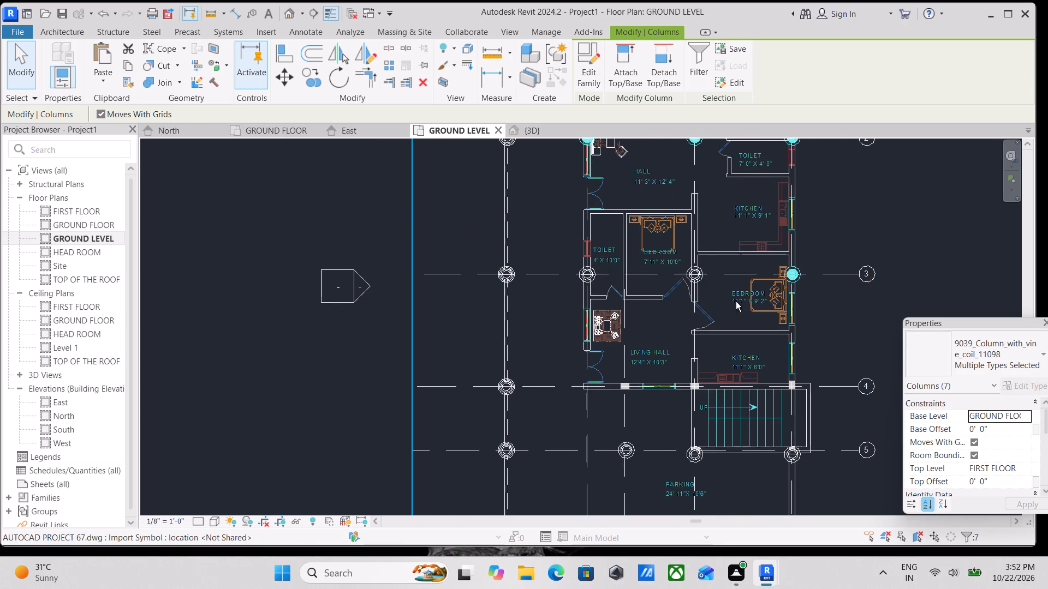
left_click(700, 275, "ctrl")
left_click(582, 274, "ctrl")
middle_click_drag(618, 224, 623, 311)
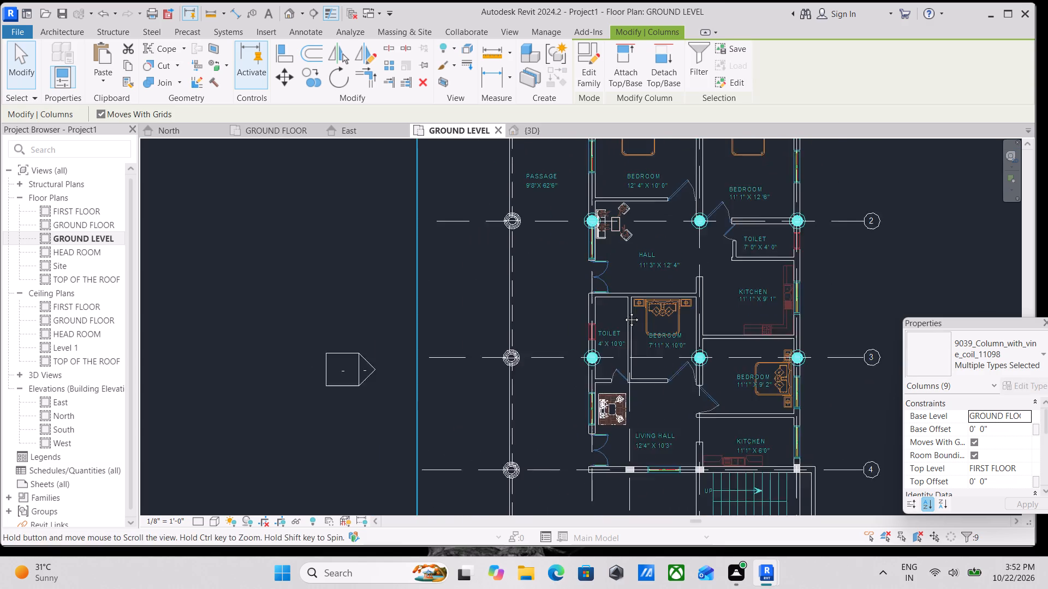
middle_click_drag(623, 311, 644, 241)
middle_click_drag(592, 411, 611, 398, "ctrl")
middle_click_drag(622, 350, 616, 418)
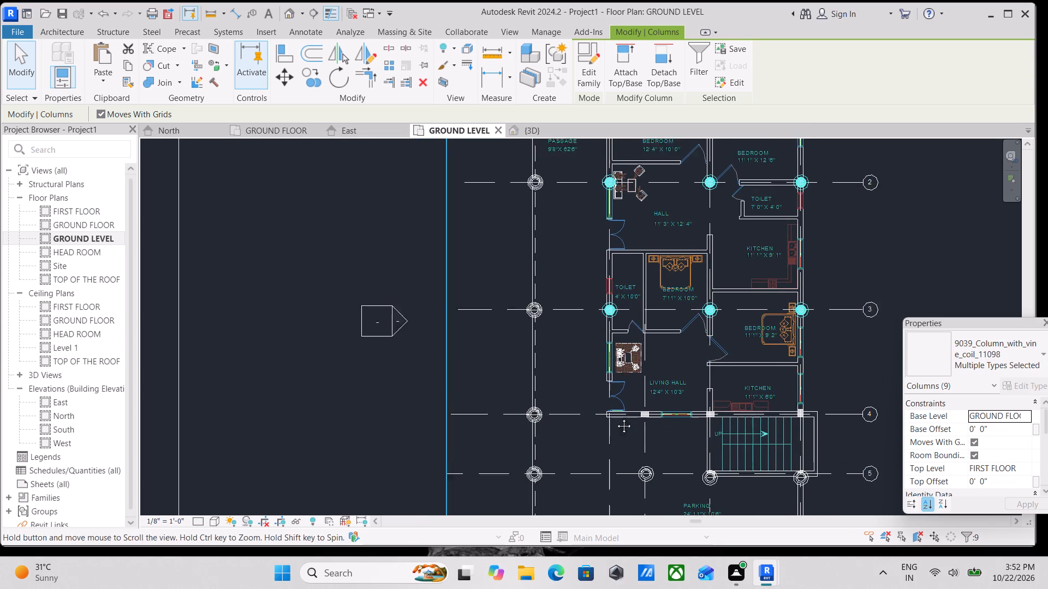
middle_click_drag(616, 418, 595, 484)
middle_click_drag(629, 360, 621, 267)
middle_click_drag(621, 455, 620, 364)
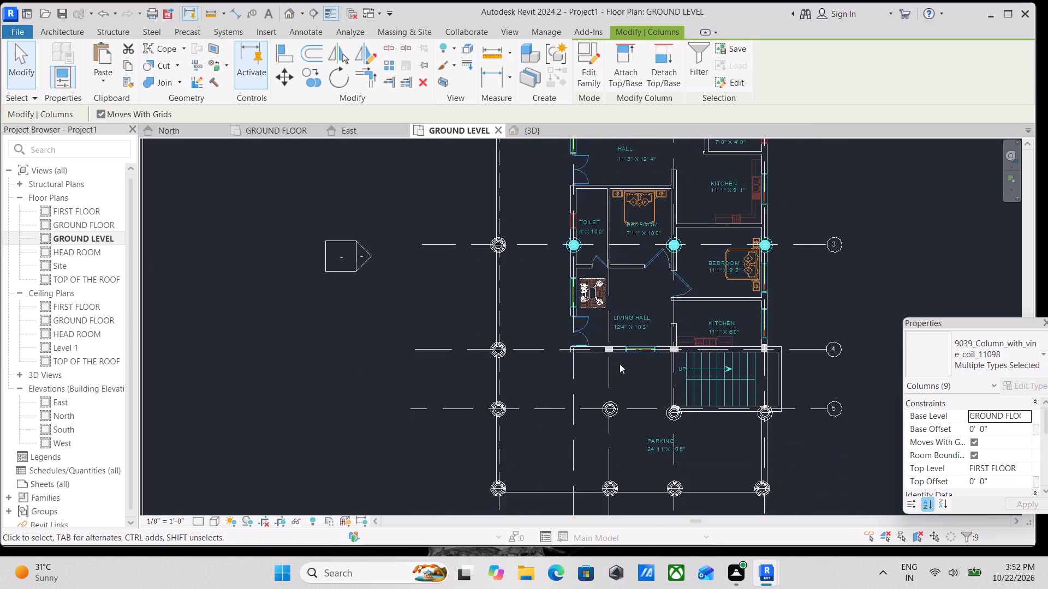
middle_click_drag(651, 331, 642, 486)
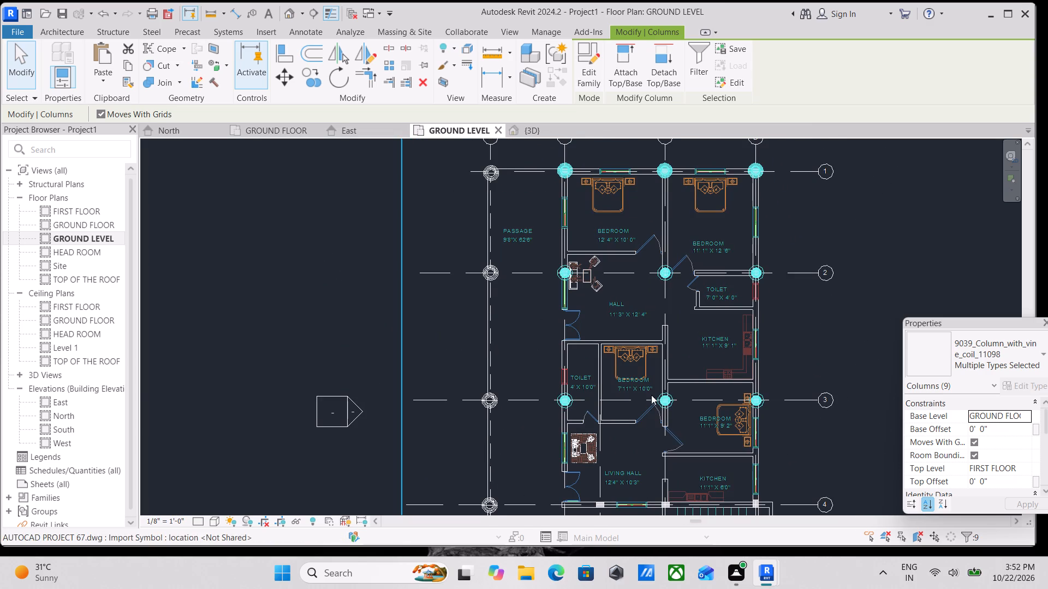
right_click(689, 328)
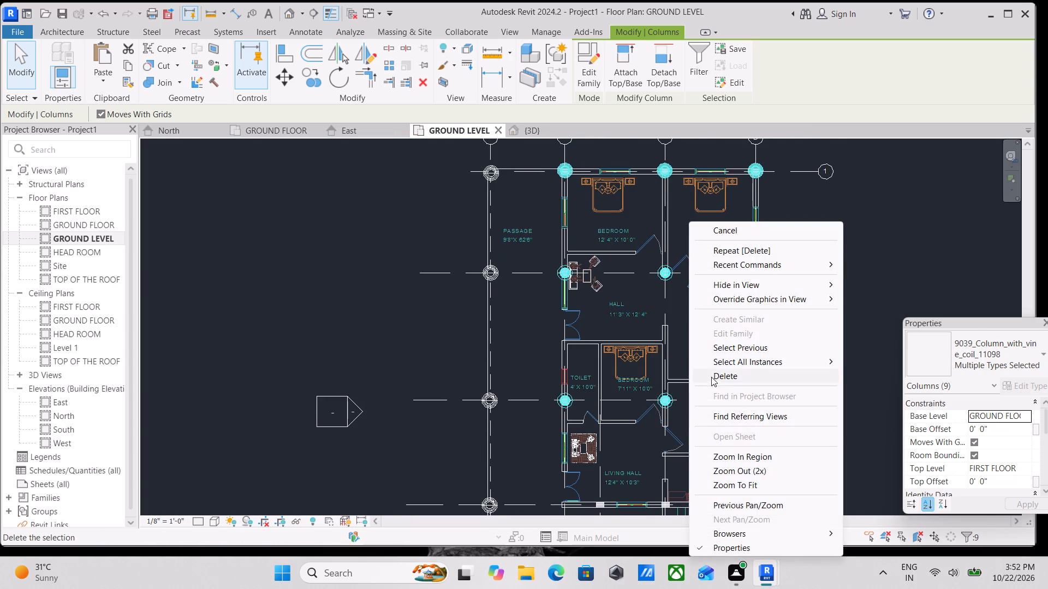
left_click(711, 377)
Draw a 9" outer wall about 25' 8" long along grid 1 from grid B to grid D, flipped inward to the bedroom side.
middle_click_drag(630, 395, 624, 326)
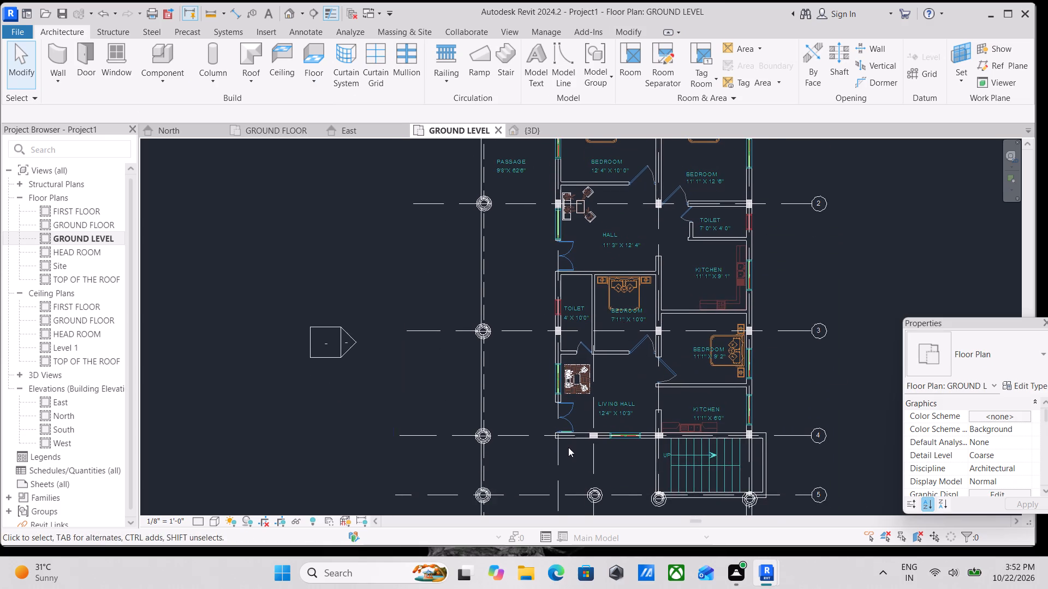
scroll(568, 447, "up", 1)
middle_click_drag(568, 437, 585, 366)
middle_click_drag(593, 389, 570, 429)
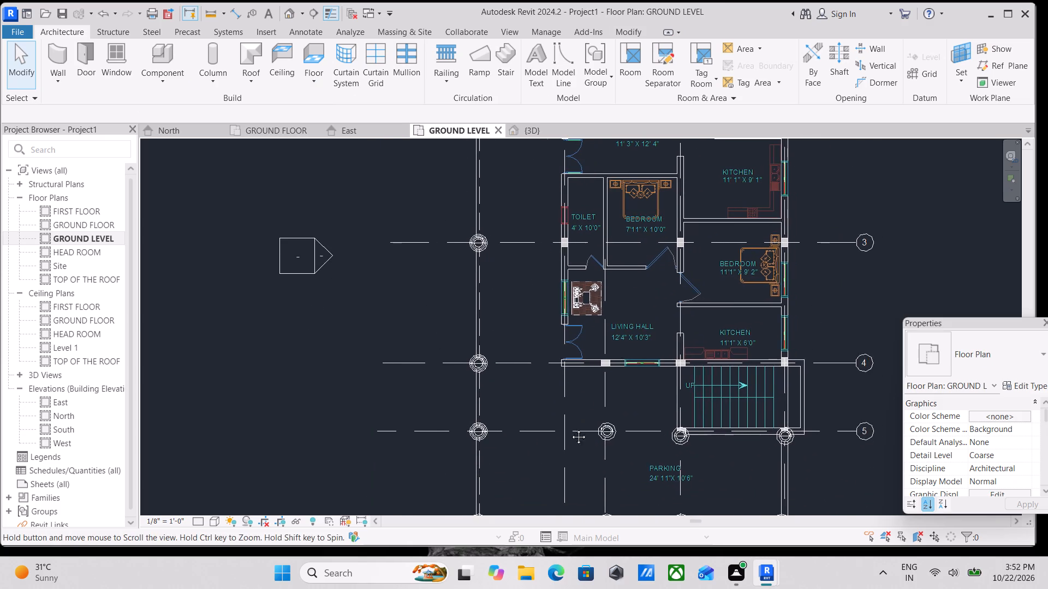
middle_click_drag(570, 429, 562, 509)
middle_click_drag(540, 401, 563, 539)
middle_click_drag(578, 402, 582, 476)
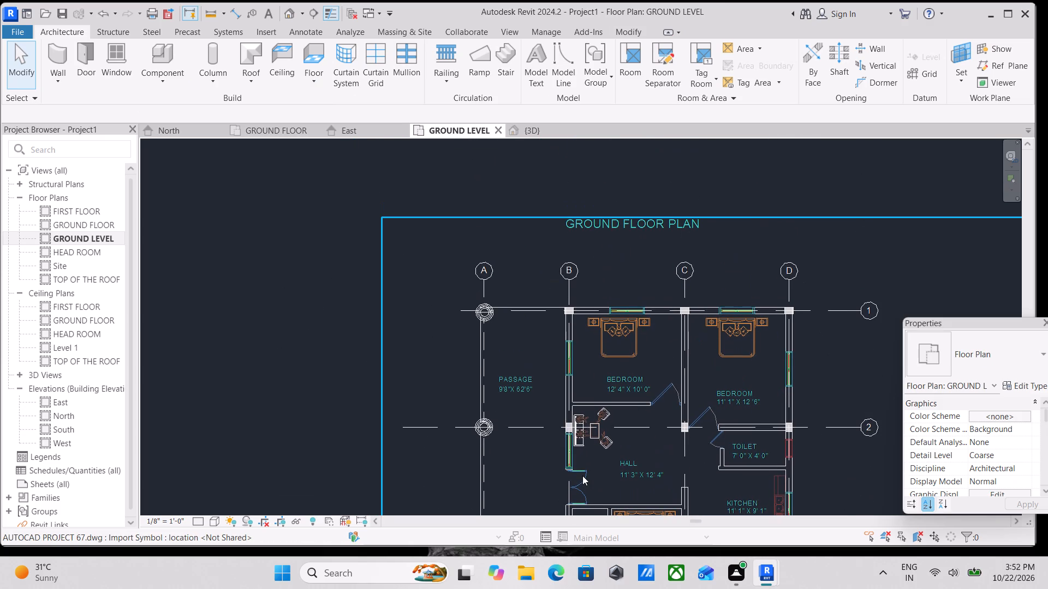
key("w")
key("a")
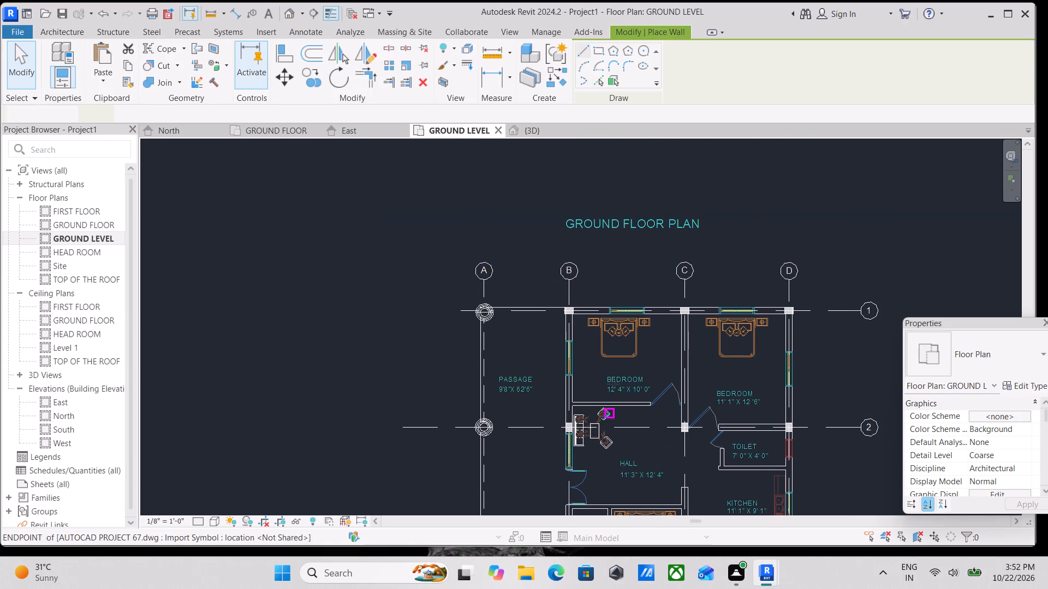
scroll(569, 299, "up", 9)
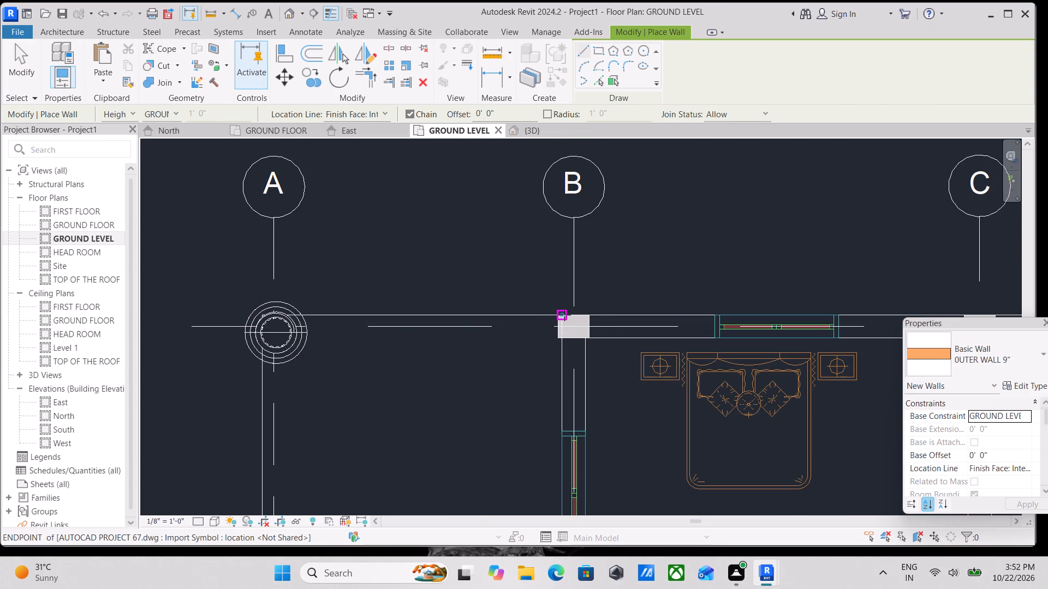
left_click(565, 314)
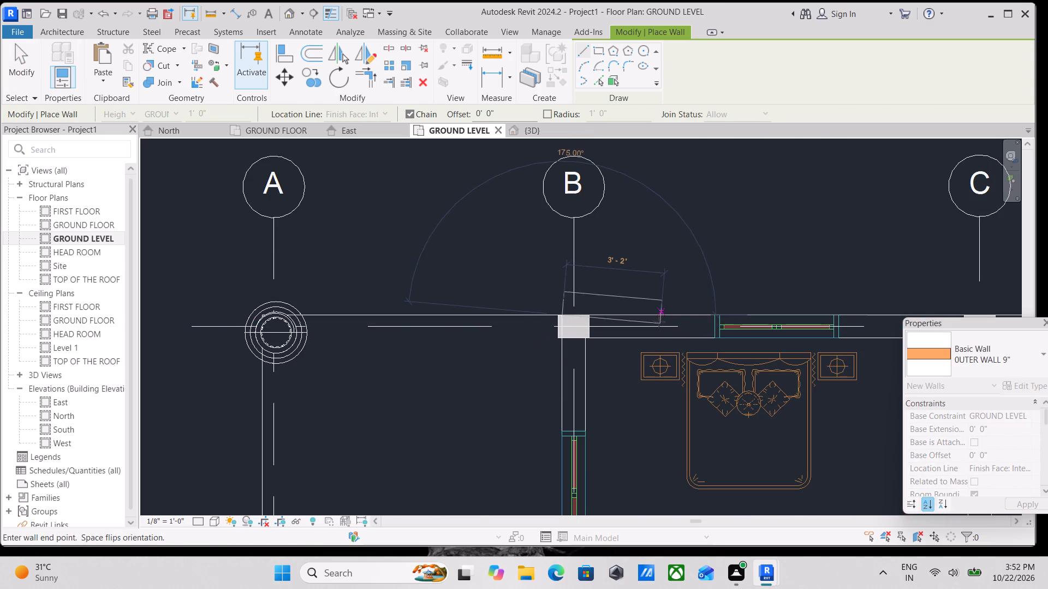
middle_click_drag(659, 322, 566, 327)
key("space")
middle_click_drag(672, 324, 379, 336)
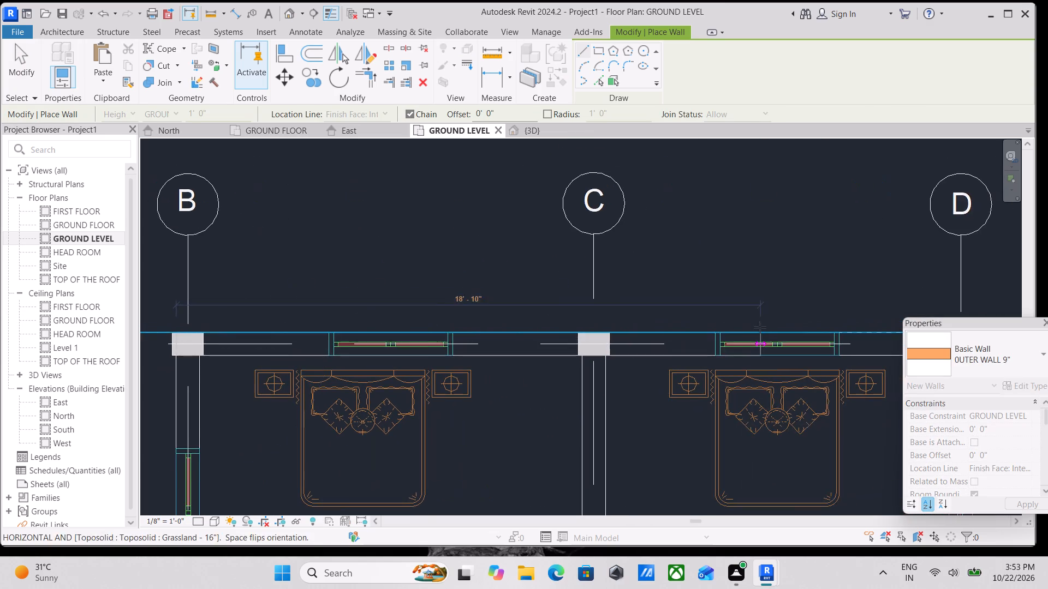
middle_click_drag(748, 327, 431, 338)
scroll(748, 327, "down", 1)
scroll(503, 324, "down", 1)
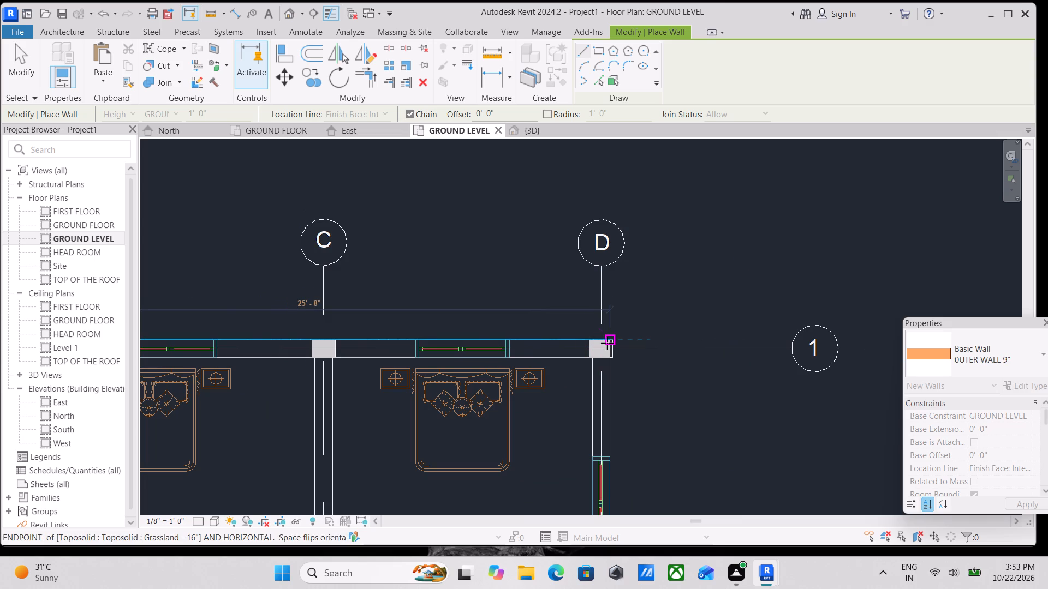
left_click(607, 343)
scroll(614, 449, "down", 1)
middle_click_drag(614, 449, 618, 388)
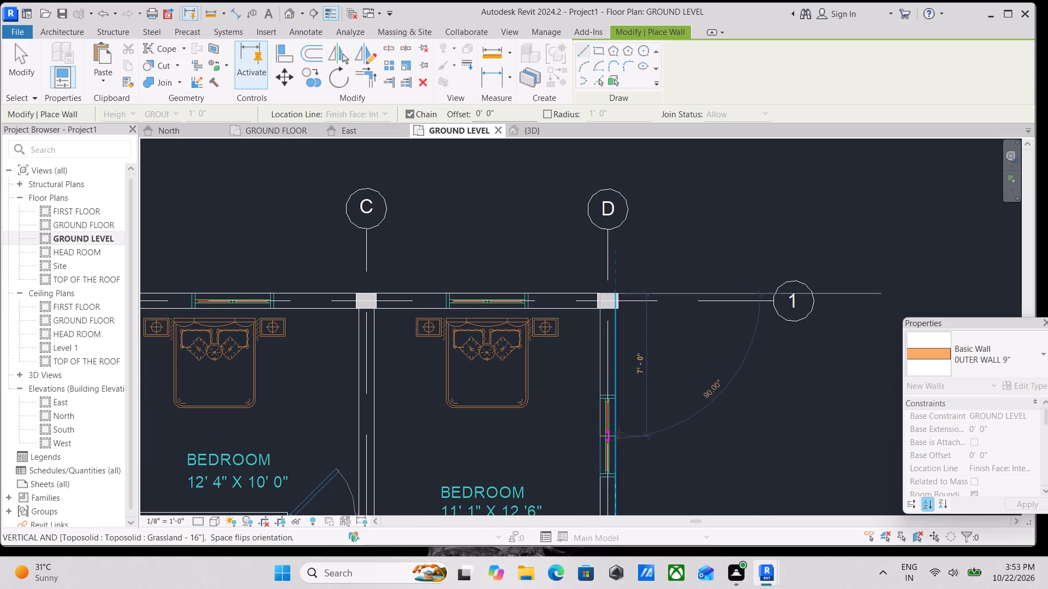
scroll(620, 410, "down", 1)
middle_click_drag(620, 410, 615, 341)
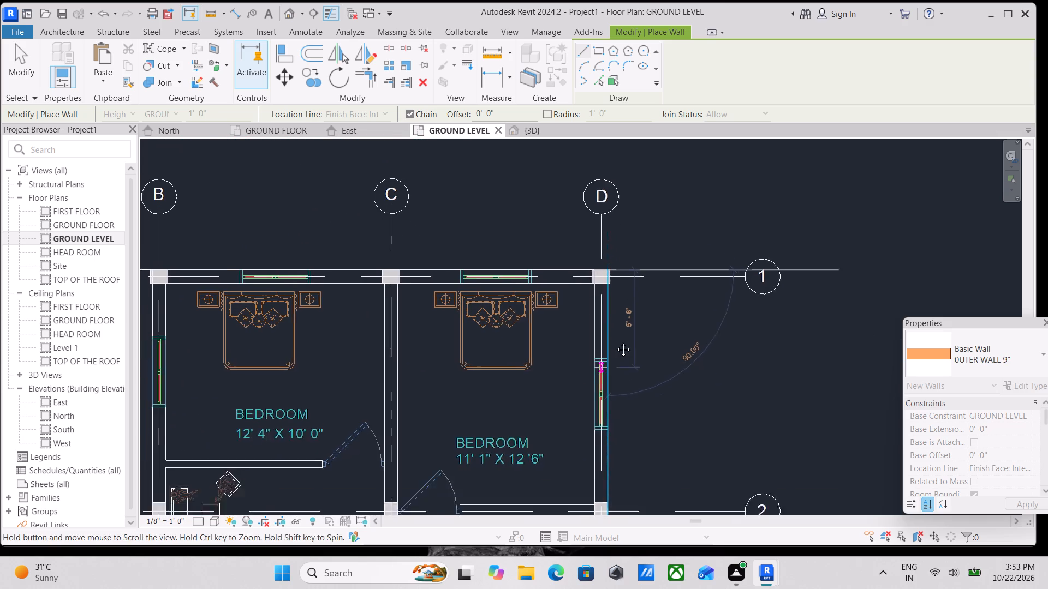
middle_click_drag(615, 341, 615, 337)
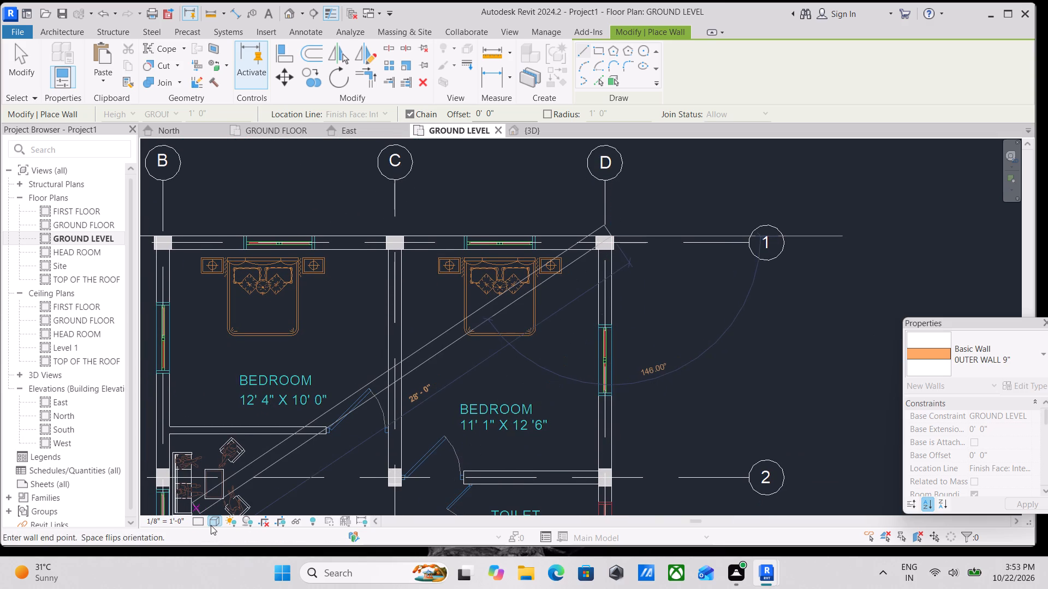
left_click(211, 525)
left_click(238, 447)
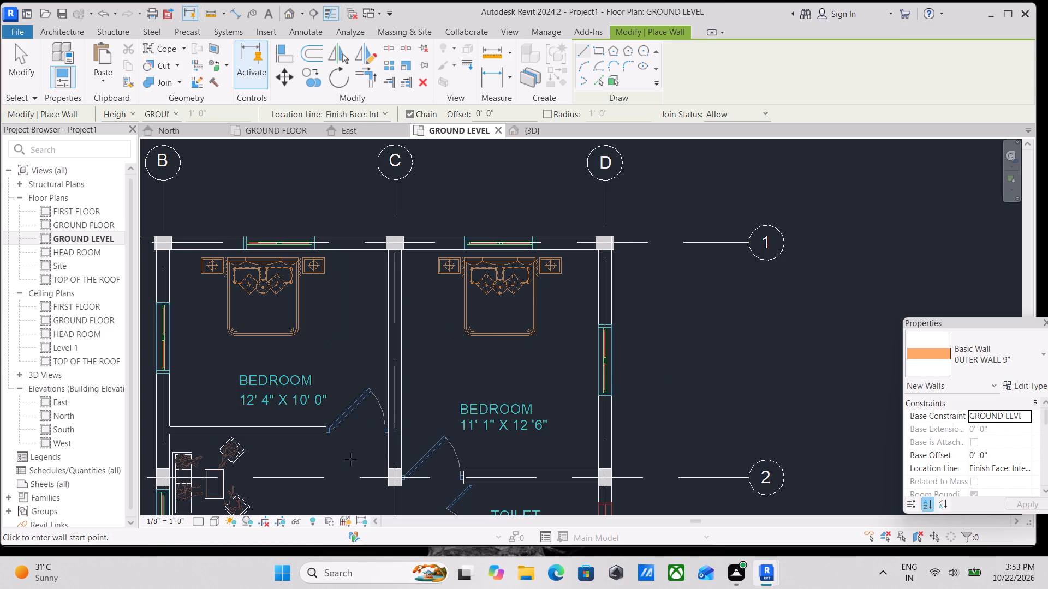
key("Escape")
Draw a 9" outer wall along grid B from the new grid 1 wall to the living hall corner at grid 4.
middle_click_drag(308, 371, 533, 425)
scroll(384, 318, "up", 2)
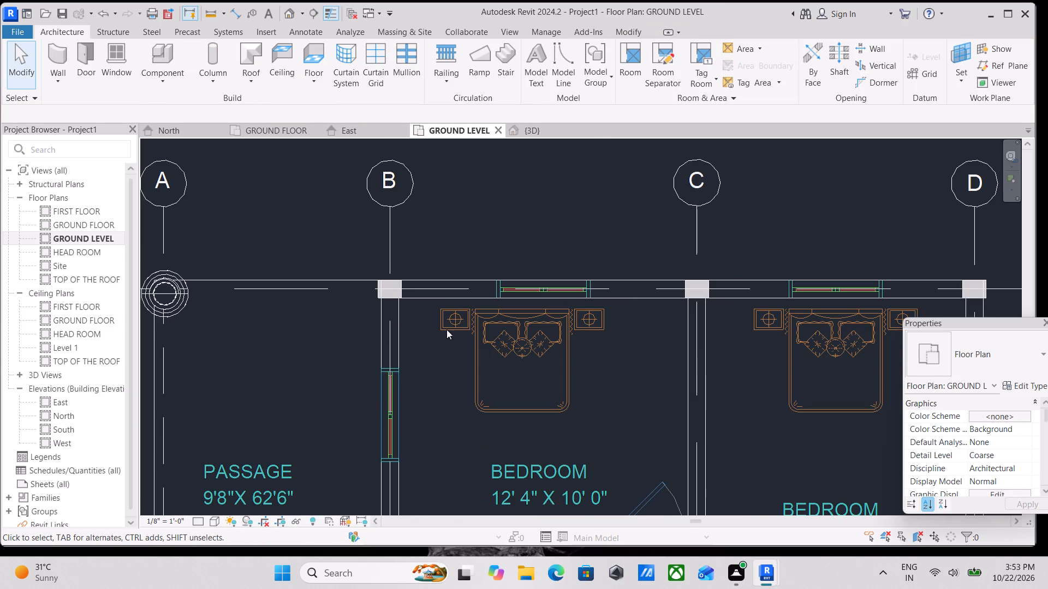
type("WA")
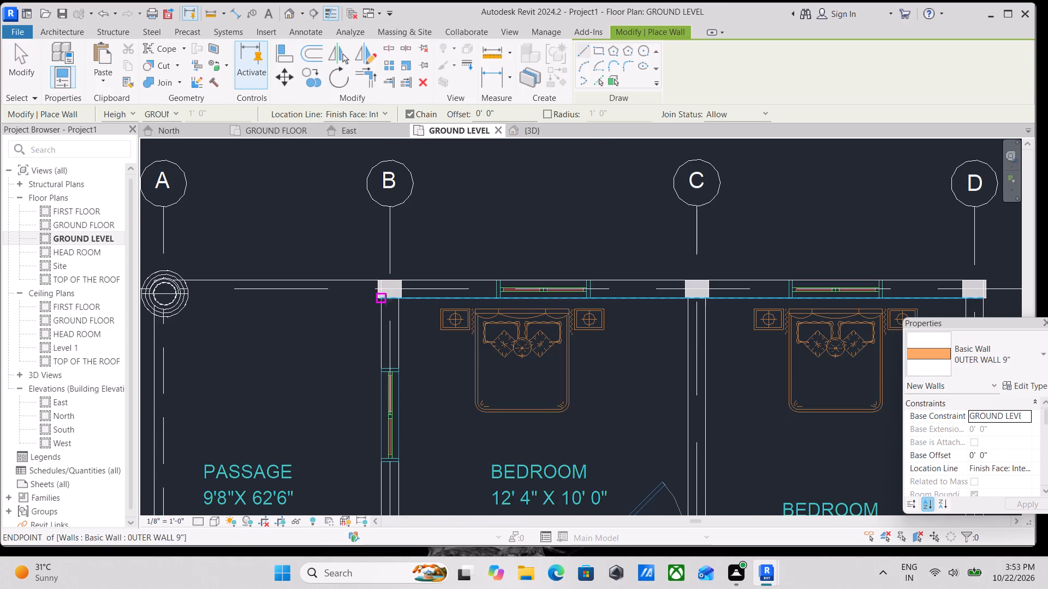
left_click(383, 300)
middle_click_drag(390, 397, 354, 305)
scroll(353, 404, "down", 1)
middle_click_drag(353, 404, 349, 273)
middle_click_drag(347, 413, 354, 280)
middle_click_drag(355, 390, 361, 359)
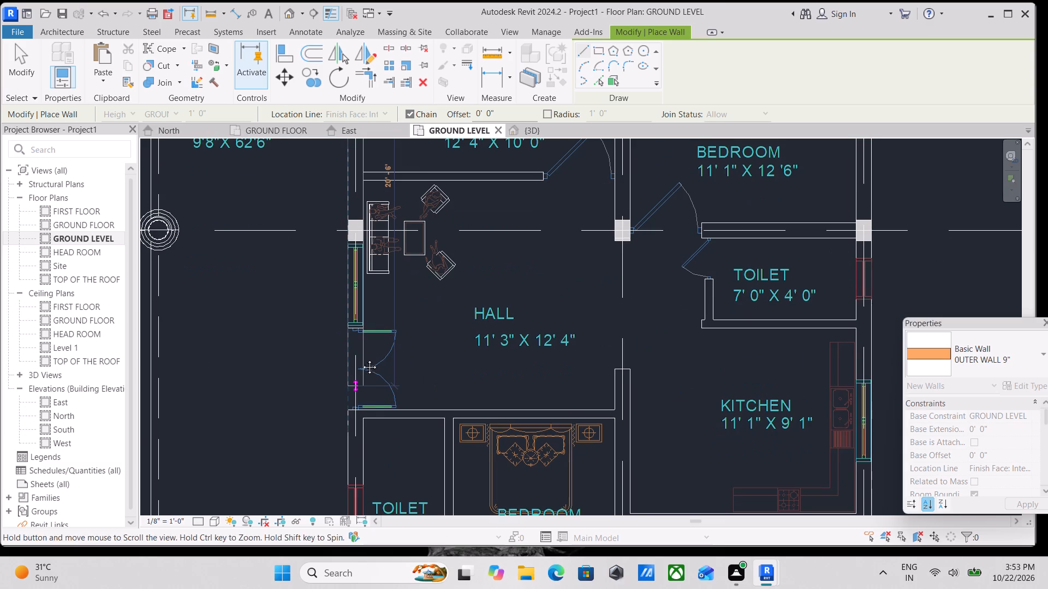
middle_click_drag(361, 359, 394, 262)
scroll(382, 362, "down", 2)
middle_click_drag(381, 365, 390, 251)
middle_click_drag(385, 450, 425, 254)
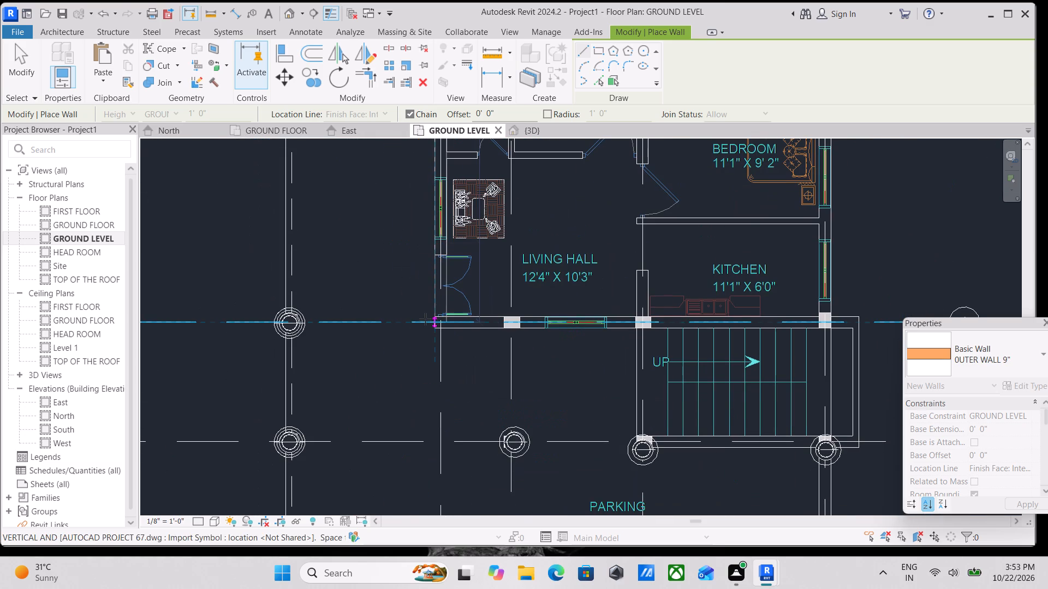
scroll(430, 303, "up", 1)
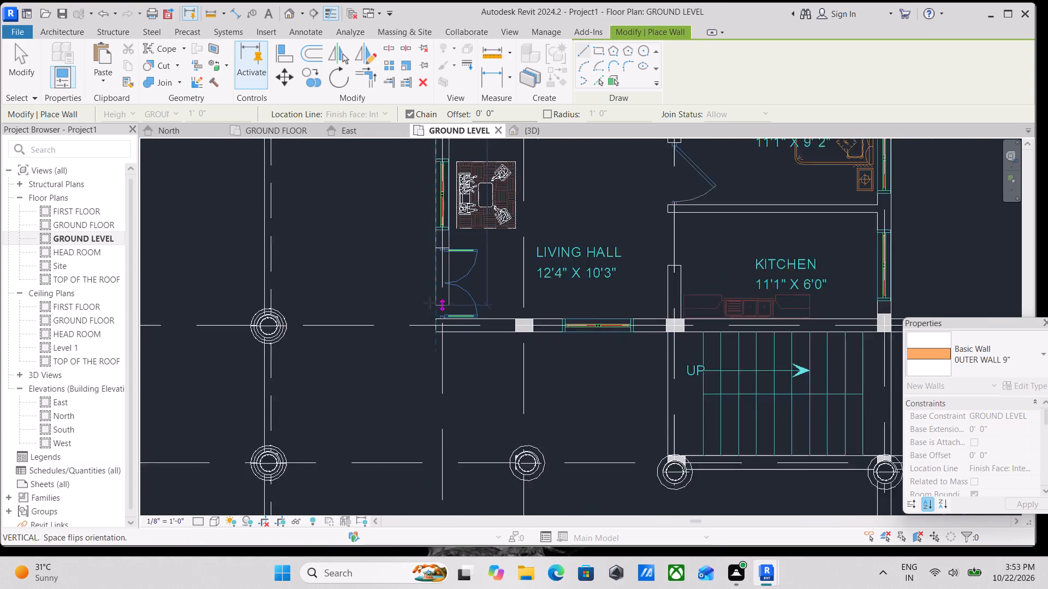
scroll(430, 303, "up", 1)
left_click(437, 336)
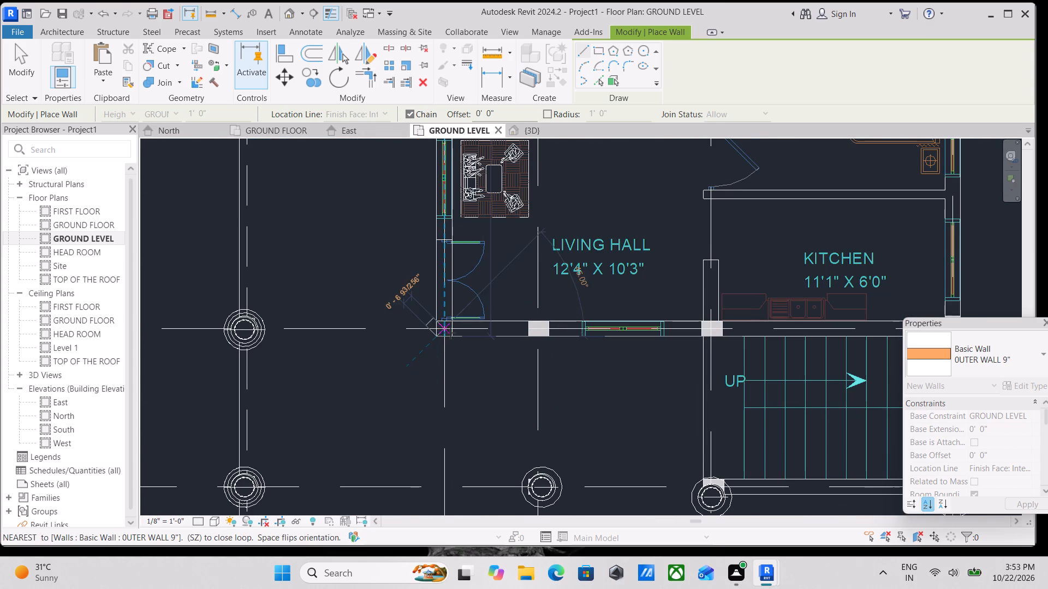
Set the plan view's visual style to Shaded.
left_click(217, 519)
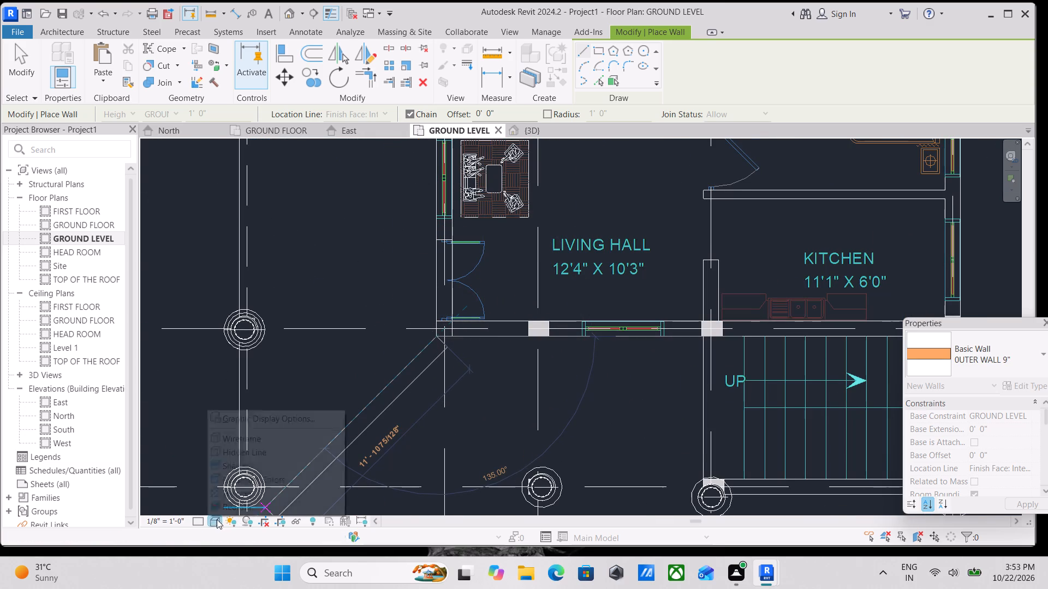
left_click(234, 464)
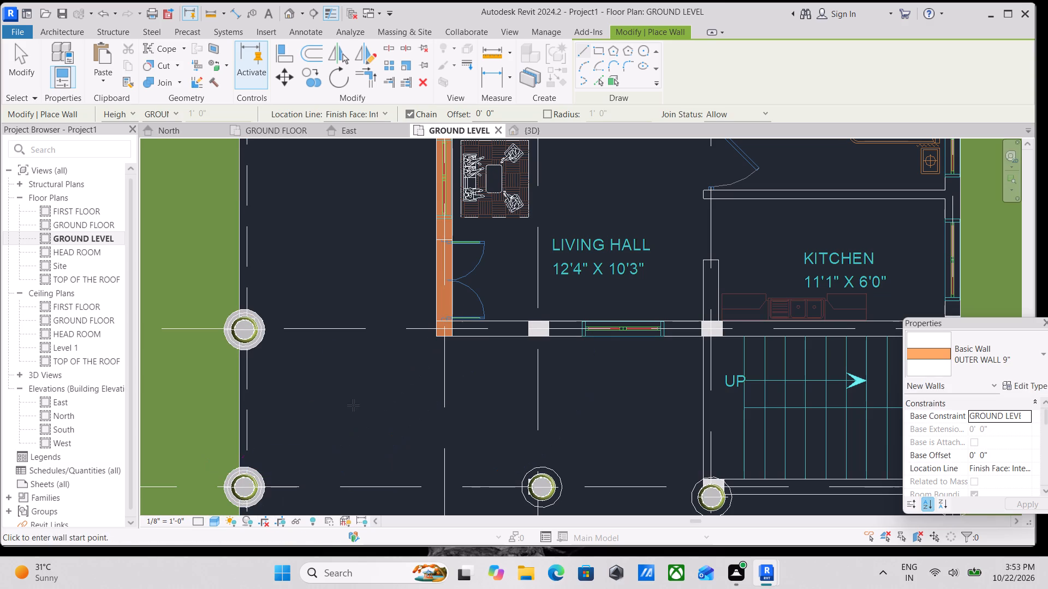
Draw a 9" outer wall along grid 4 from the living hall corner at grid B, past grid D to the staircase's outer wall line.
left_click(434, 333)
middle_click_drag(512, 332, 312, 355)
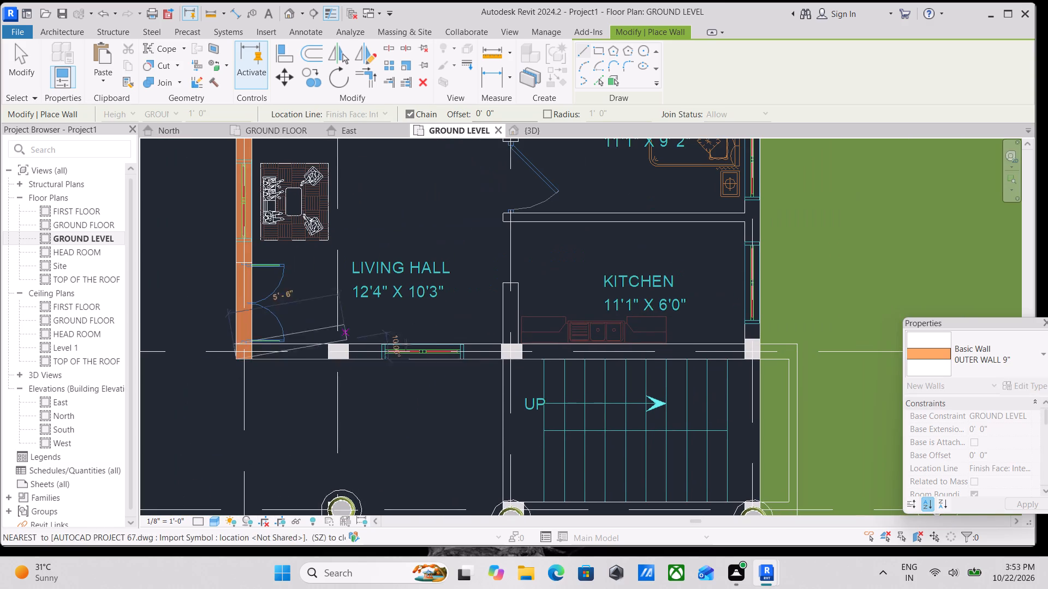
middle_click_drag(600, 365, 394, 386)
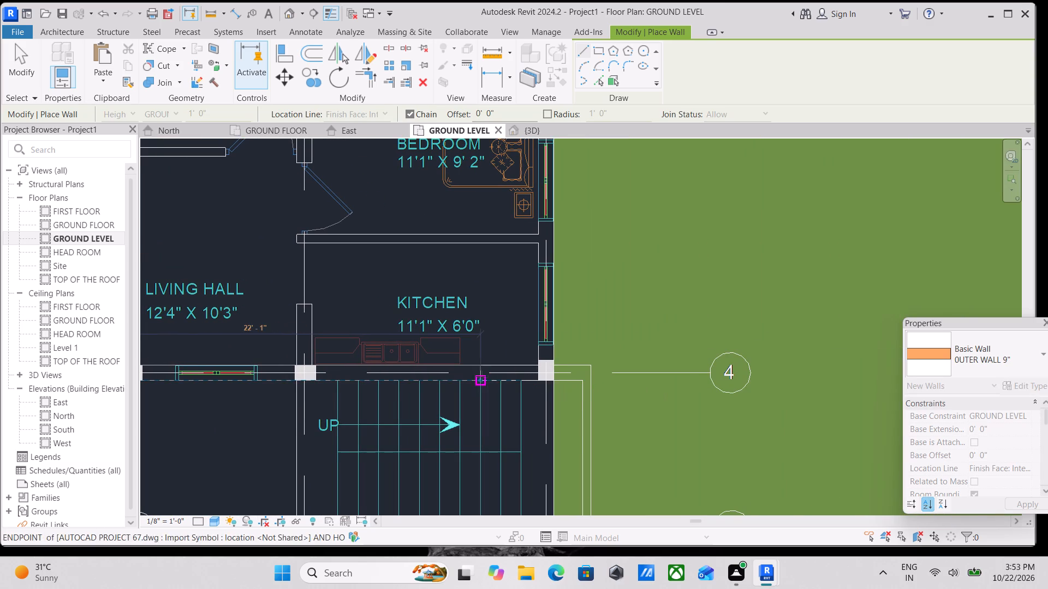
scroll(551, 378, "up", 2)
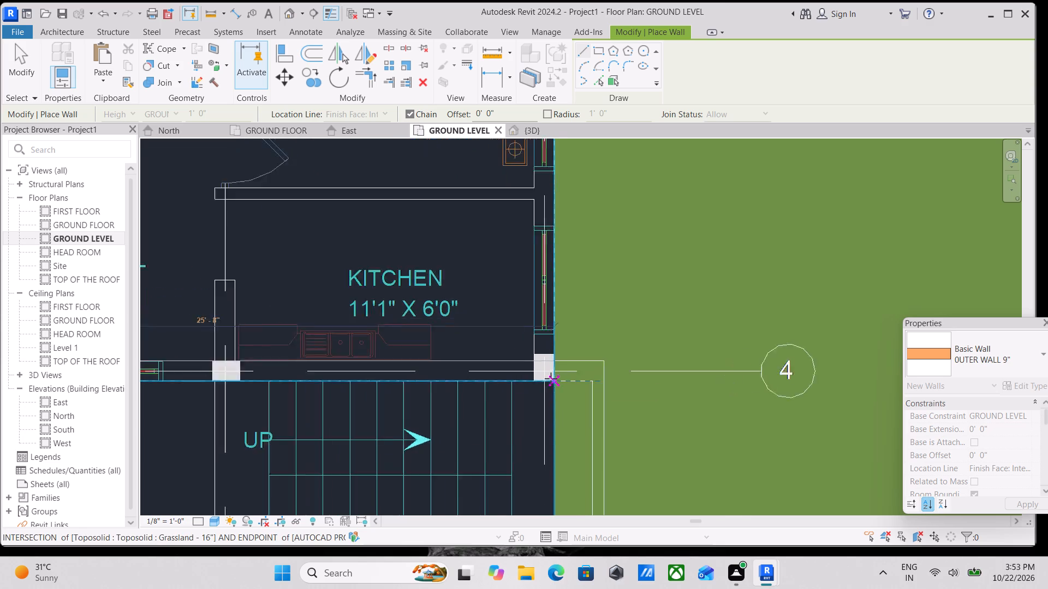
scroll(551, 378, "up", 2)
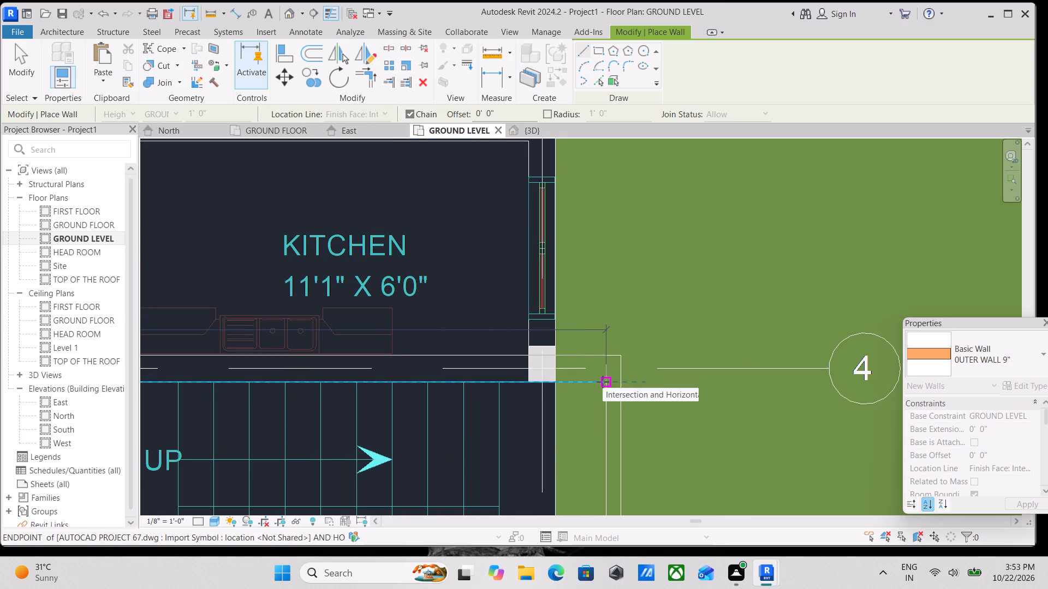
scroll(563, 384, "down", 2)
middle_click_drag(563, 384, 481, 384)
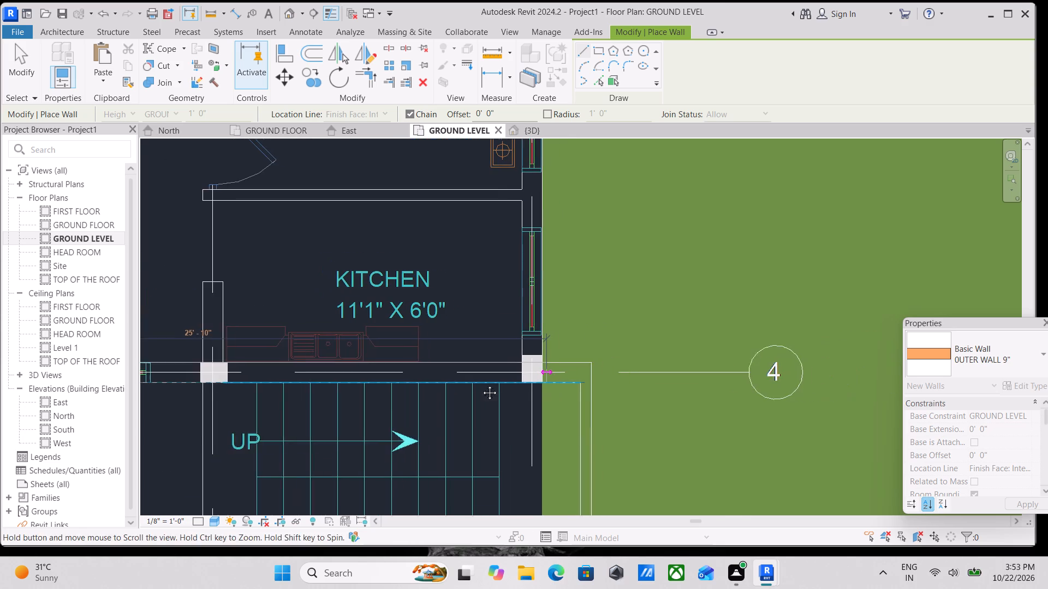
middle_click_drag(481, 384, 443, 387)
left_click(478, 387)
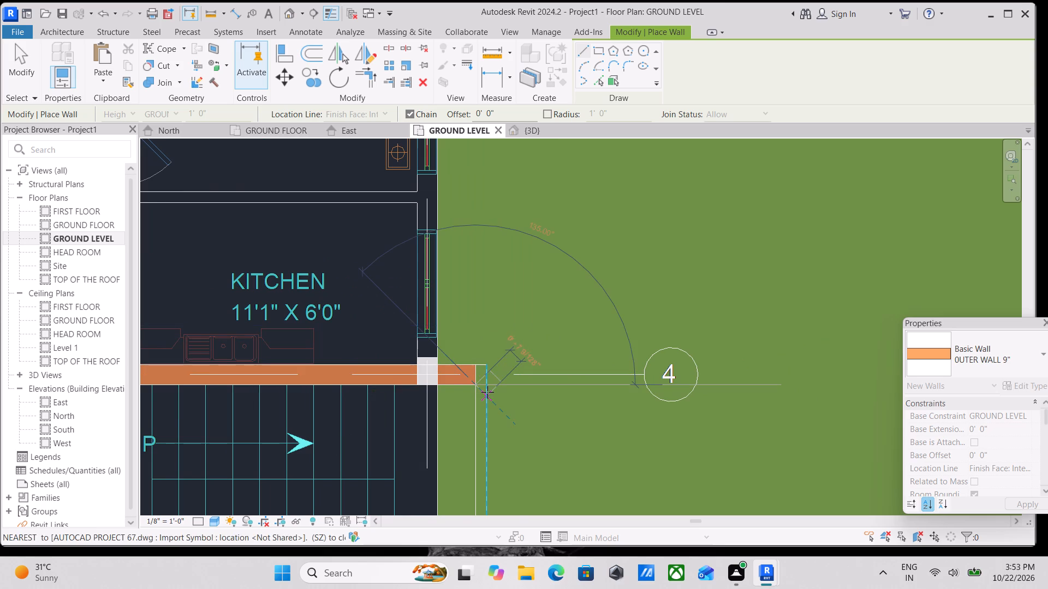
scroll(487, 392, "down", 1)
key("Escape")
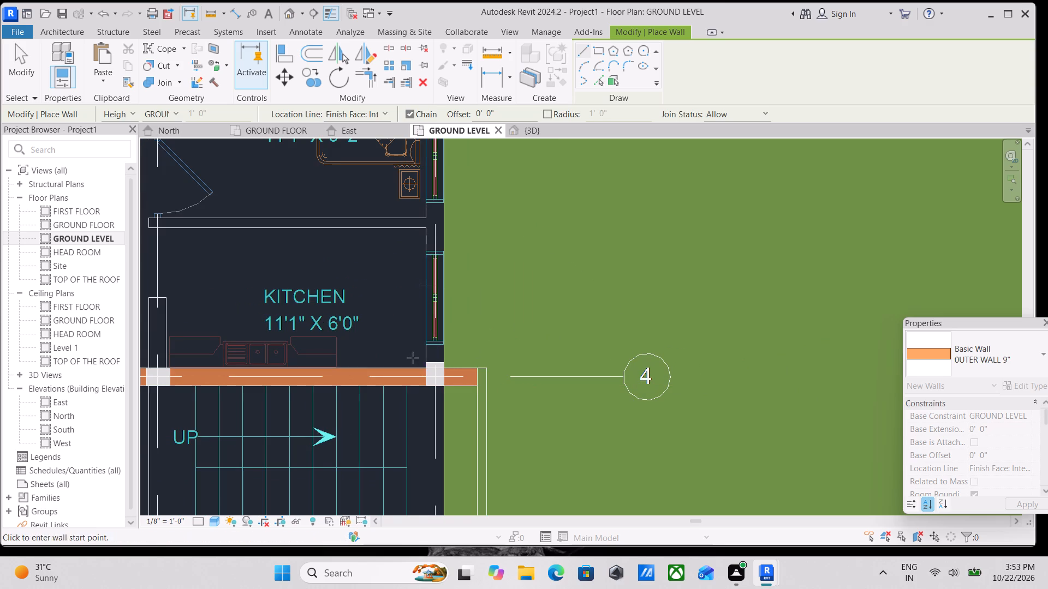
Draw a 9" outer wall along grid D from the kitchen corner at grid 4 to the grid 1 wall, flipped outward from the rooms.
scroll(430, 359, "up", 3)
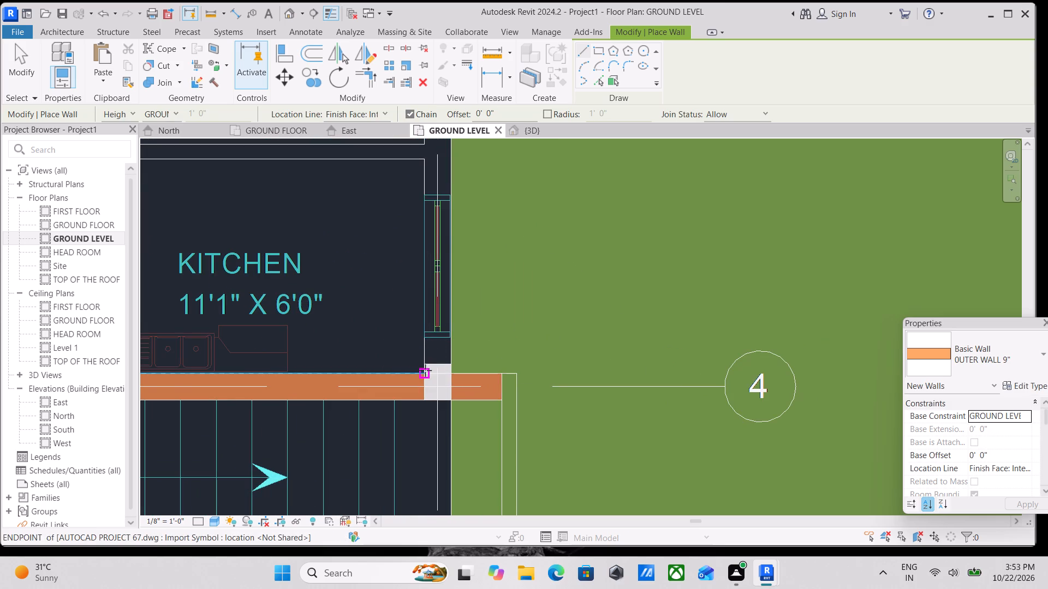
left_click(426, 371)
middle_click_drag(424, 259, 414, 350)
key("space")
scroll(408, 321, "down", 1)
middle_click_drag(408, 321, 408, 324)
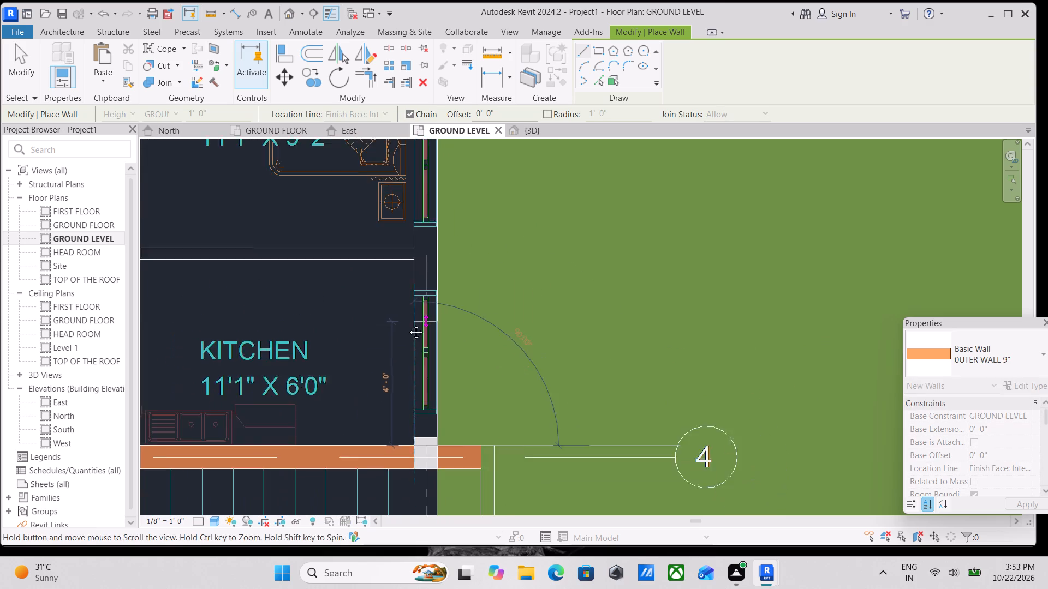
scroll(408, 324, "down", 1)
middle_click_drag(408, 324, 382, 544)
scroll(391, 299, "down", 1)
middle_click_drag(391, 299, 380, 561)
scroll(389, 371, "down", 3)
middle_click_drag(389, 371, 376, 556)
scroll(381, 305, "down", 3)
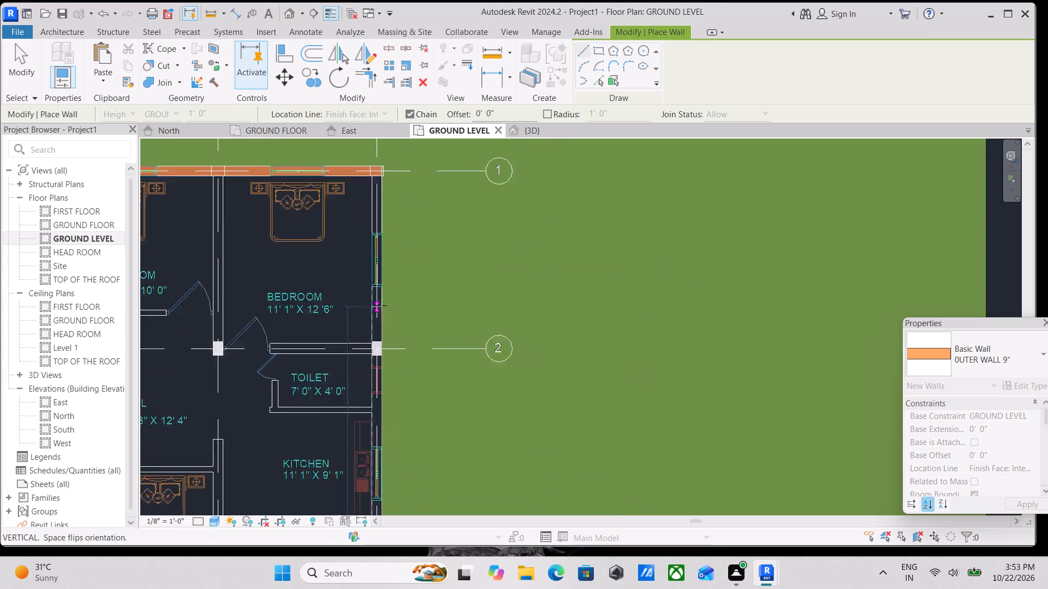
middle_click_drag(380, 306, 368, 471)
scroll(384, 358, "up", 5)
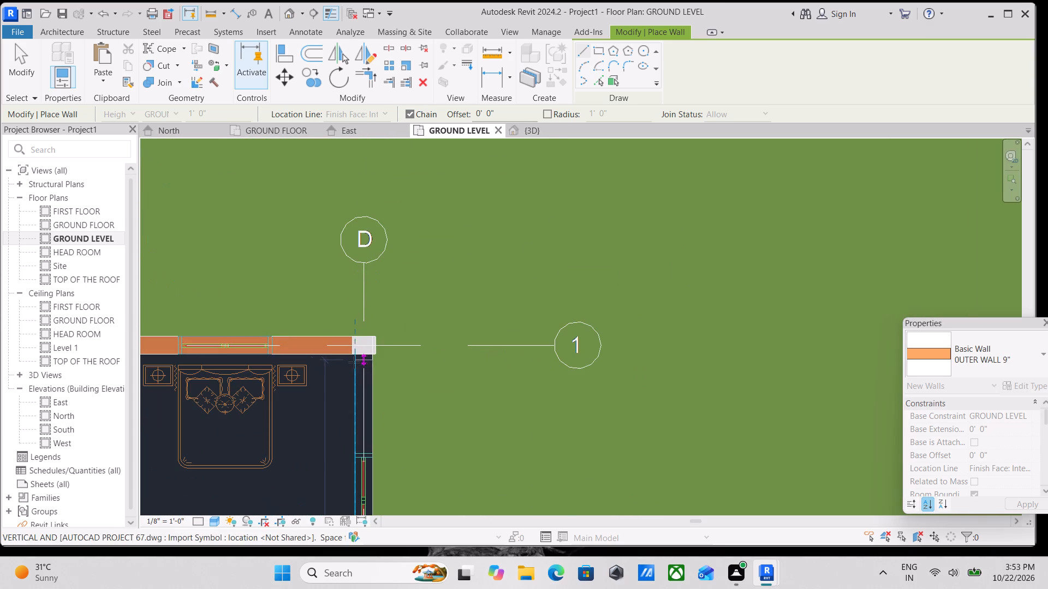
scroll(359, 362, "up", 2)
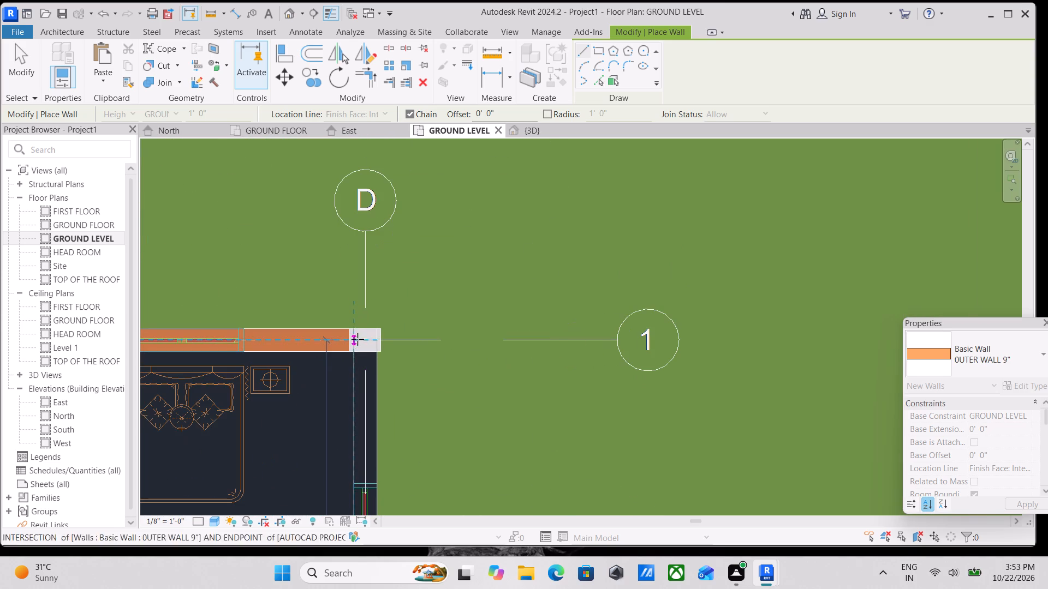
left_click(357, 351)
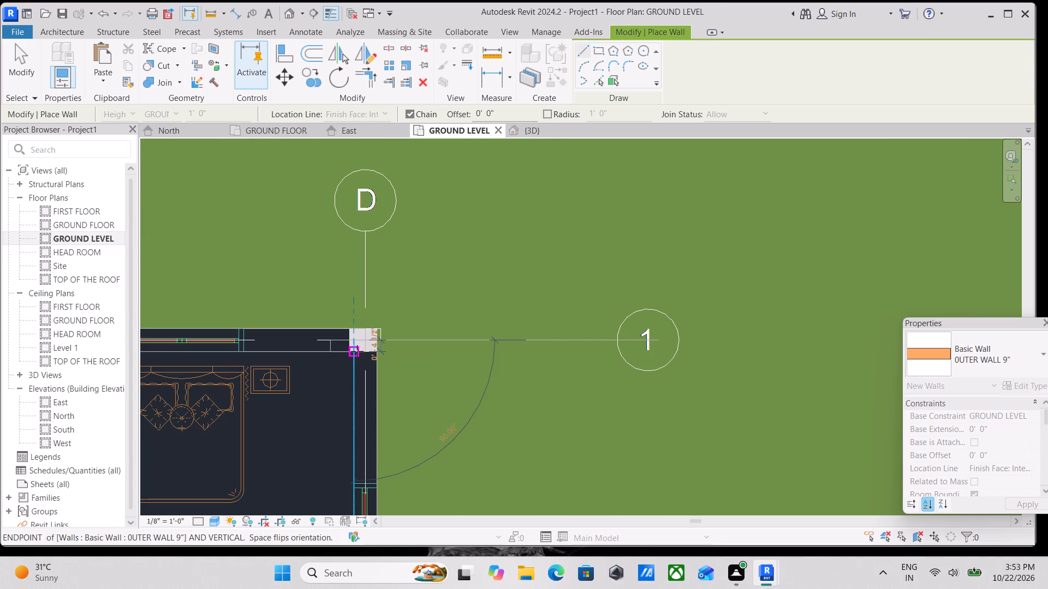
key("Escape")
key("Escape")
key("Escape")
Draw a 9" outer wall along grid C between the two upper bedrooms, from the grid 1 wall to the column at grid 2.
scroll(379, 343, "down", 1)
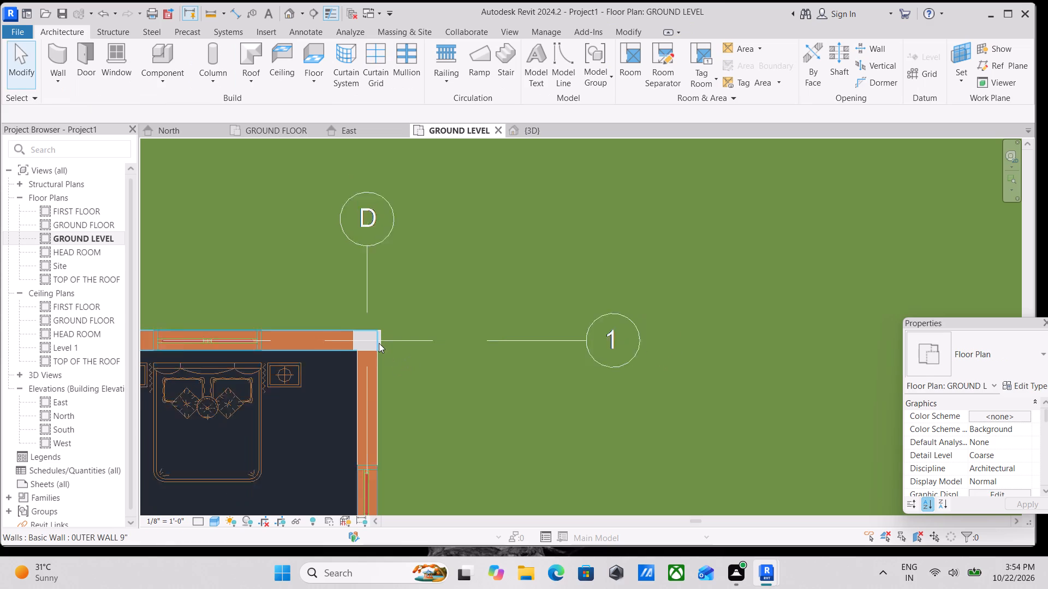
scroll(379, 343, "down", 4)
scroll(396, 400, "down", 3)
middle_click_drag(396, 400, 428, 321)
scroll(300, 367, "down", 1)
middle_click_drag(300, 367, 427, 344)
middle_click_drag(328, 347, 397, 338)
scroll(428, 322, "up", 1)
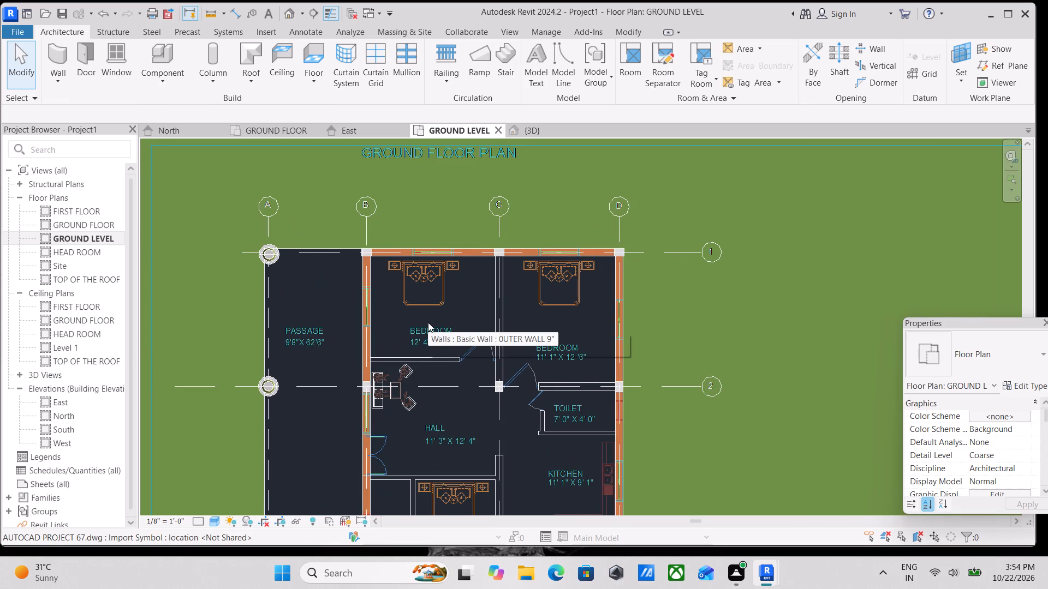
type("WA")
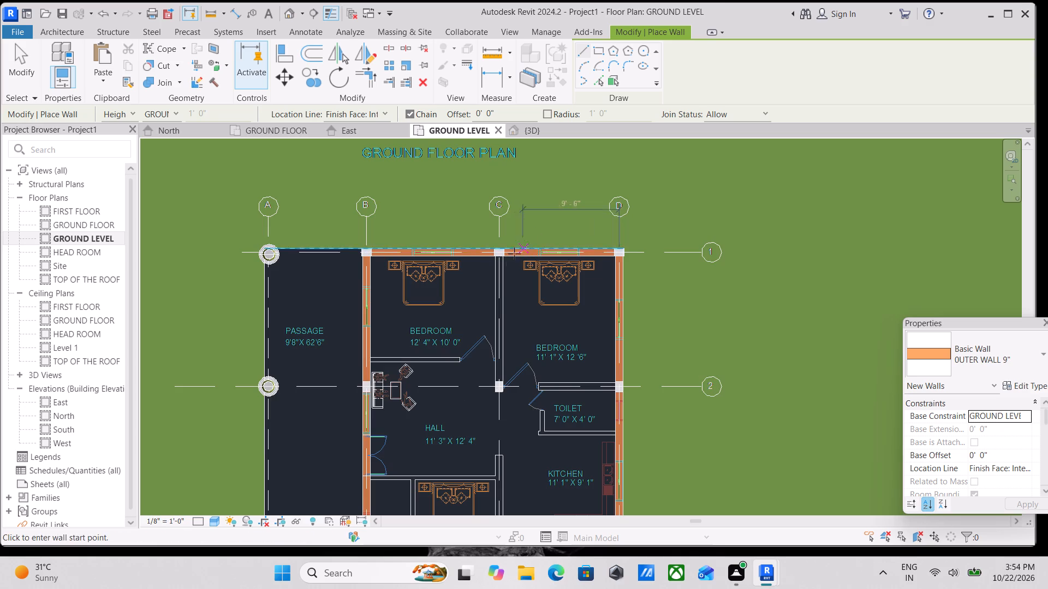
scroll(498, 268, "up", 8)
left_click(495, 243)
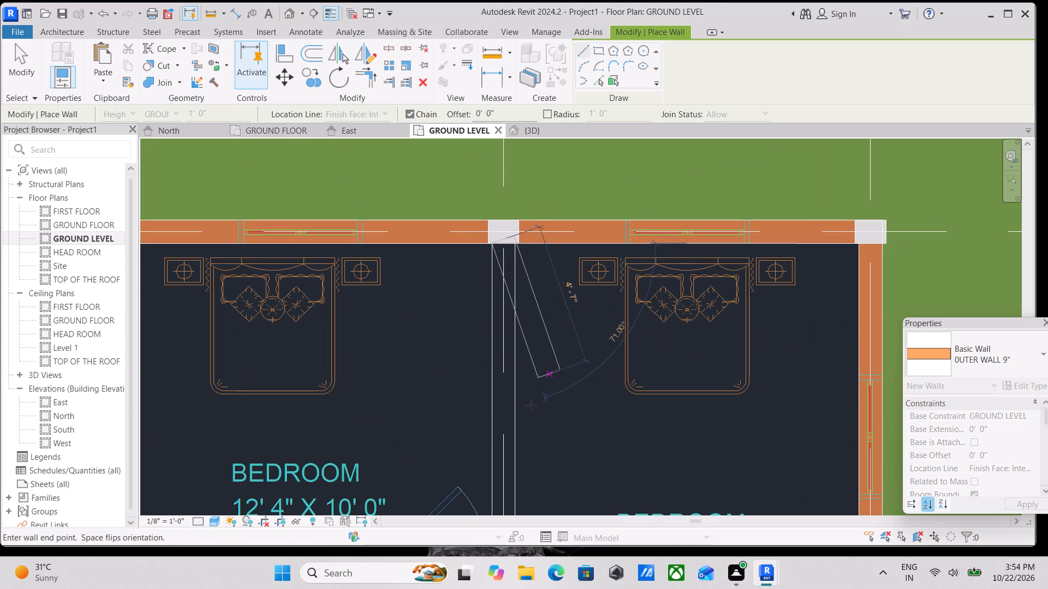
middle_click_drag(531, 406, 444, 175)
scroll(417, 291, "down", 4)
middle_click_drag(417, 294, 394, 140)
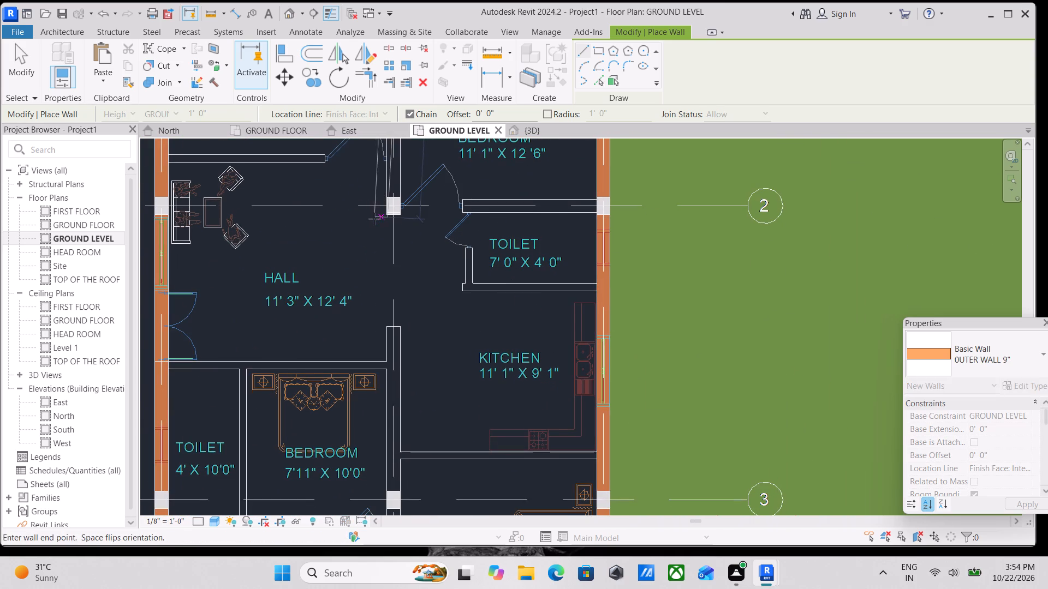
scroll(384, 218, "up", 3)
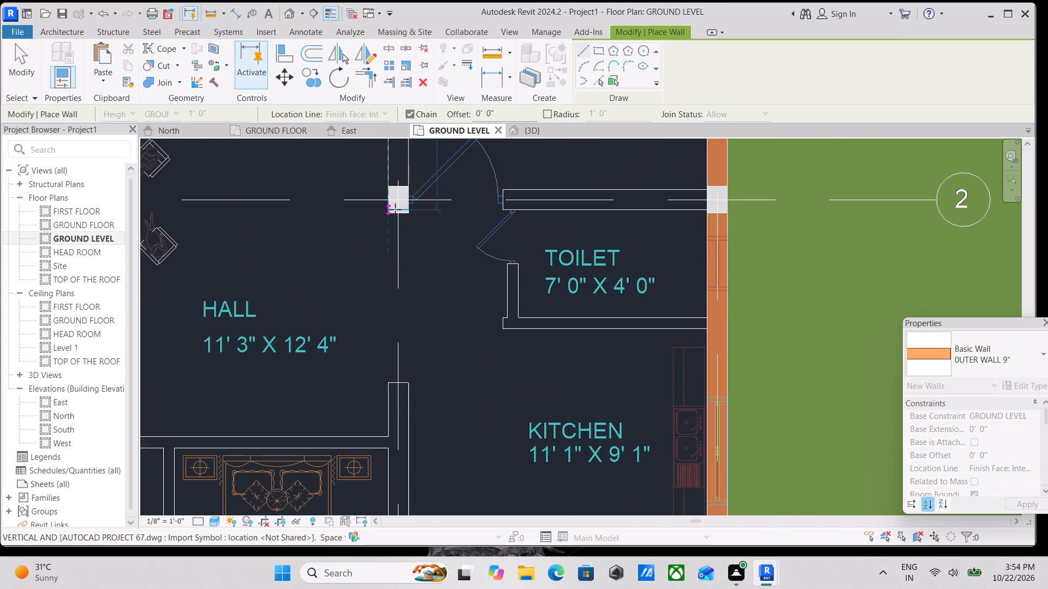
scroll(395, 209, "up", 3)
left_click(382, 209)
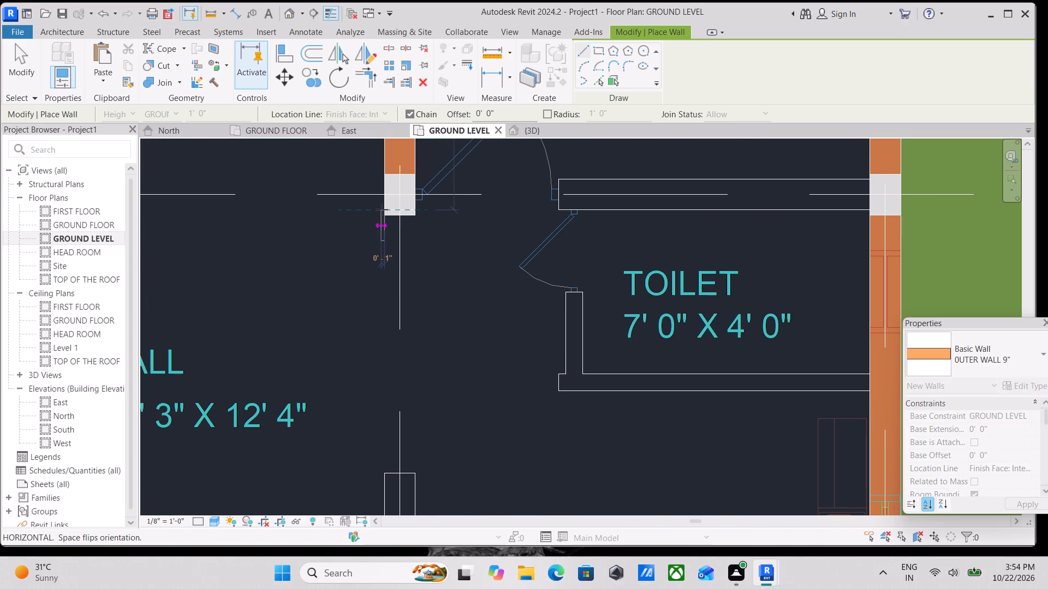
Continue the 9" outer wall along grid C from the grid 2 column about 30' 3" to the grid 4 wall.
scroll(382, 209, "down", 4)
scroll(400, 265, "down", 2)
middle_click_drag(400, 265, 375, 205)
scroll(373, 357, "down", 1)
middle_click_drag(373, 357, 355, 306)
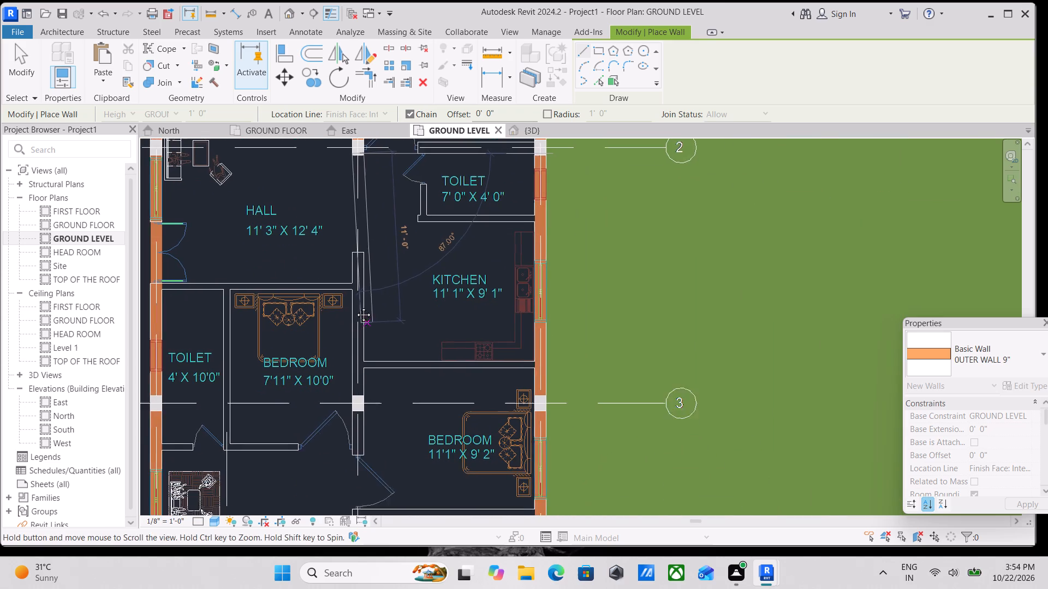
middle_click_drag(355, 306, 352, 300)
scroll(340, 373, "down", 1)
middle_click_drag(340, 373, 337, 213)
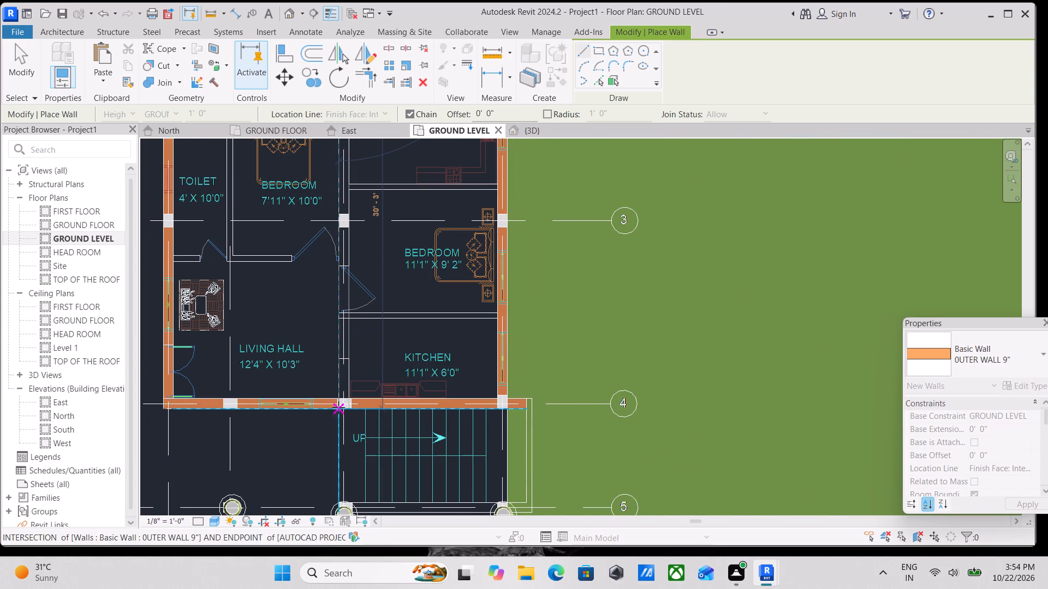
scroll(338, 412, "up", 2)
left_click(341, 409)
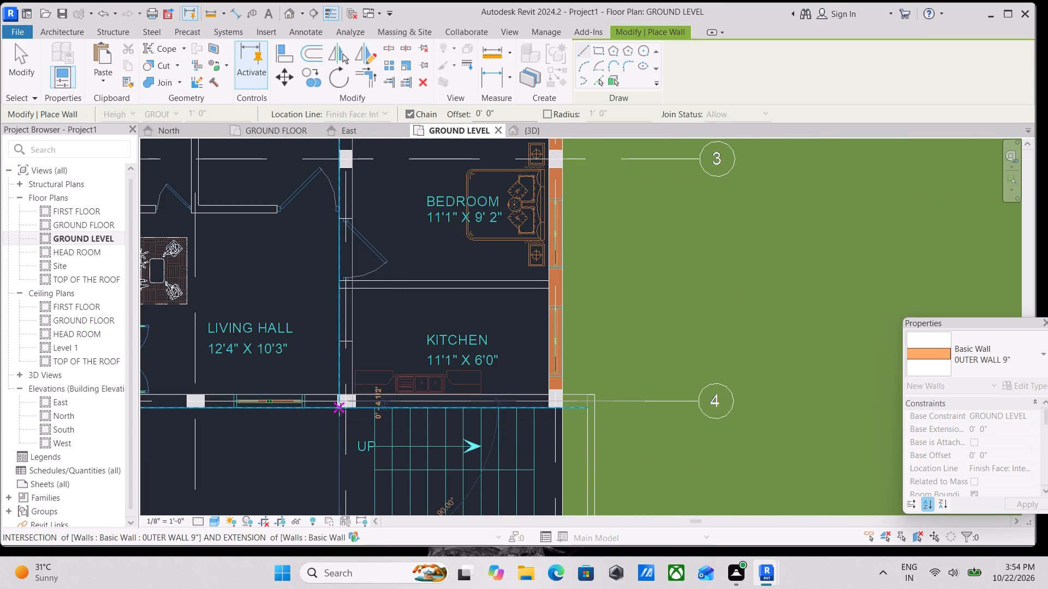
key("Escape")
Draw a 9" outer wall along grid 2 from the grid D wall to the grid C wall, flipped to the bedroom side.
scroll(382, 352, "down", 2)
middle_click_drag(382, 352, 385, 360)
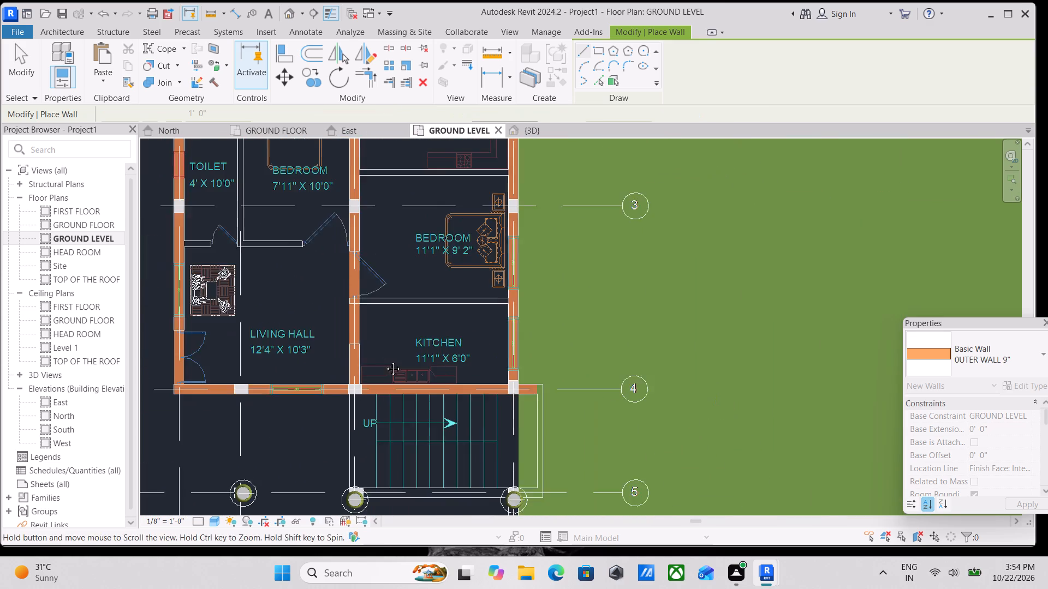
middle_click_drag(385, 360, 432, 491)
scroll(430, 485, "down", 1)
scroll(380, 309, "down", 2)
middle_click_drag(380, 309, 405, 410)
middle_click_drag(394, 302, 395, 380)
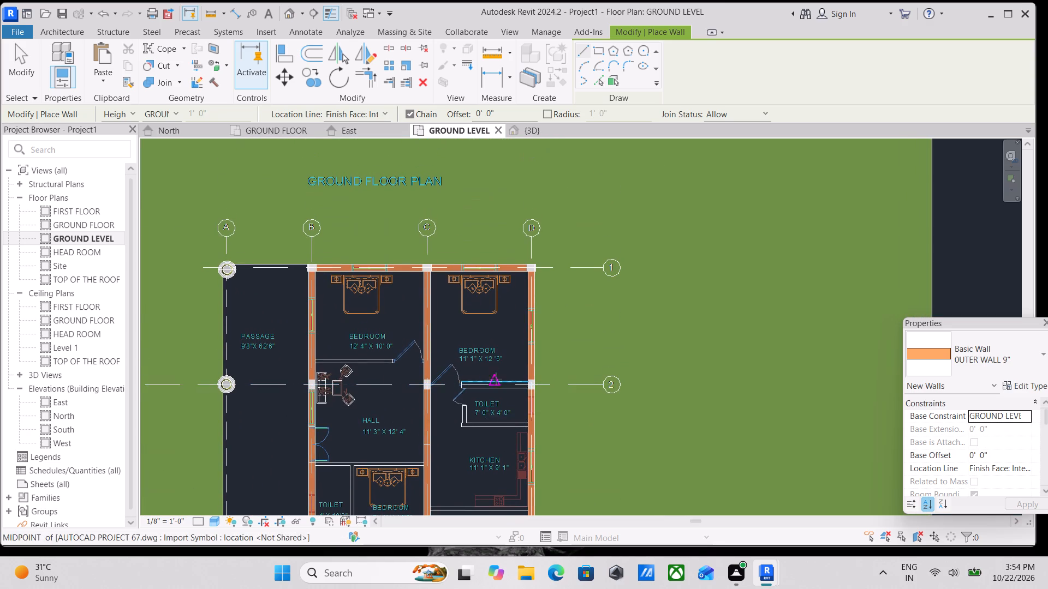
scroll(539, 412, "up", 3)
scroll(521, 370, "up", 4)
scroll(523, 370, "down", 2)
middle_click_drag(523, 370, 564, 349)
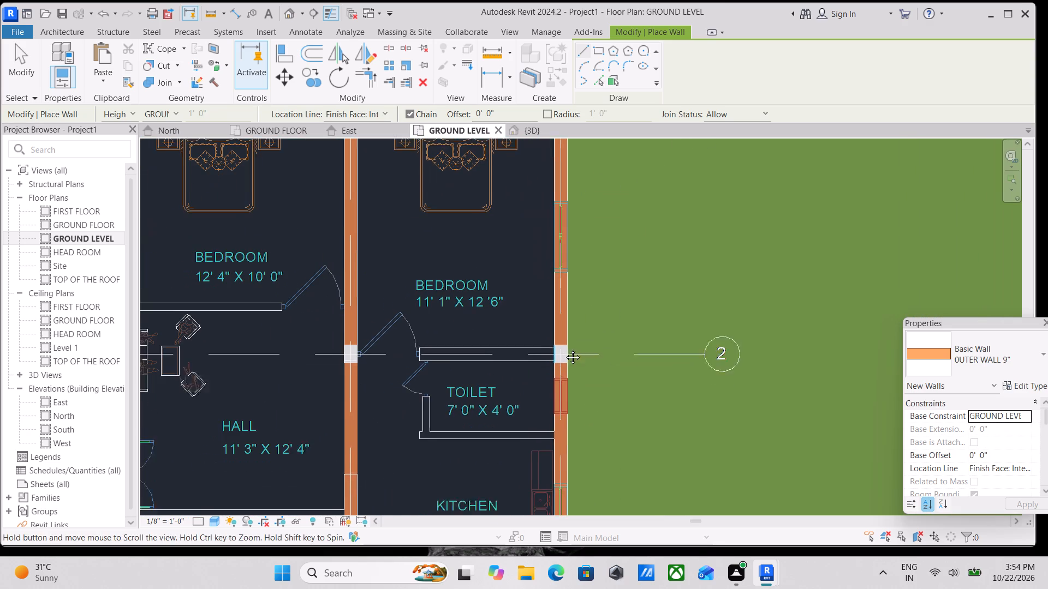
middle_click_drag(564, 349, 574, 344)
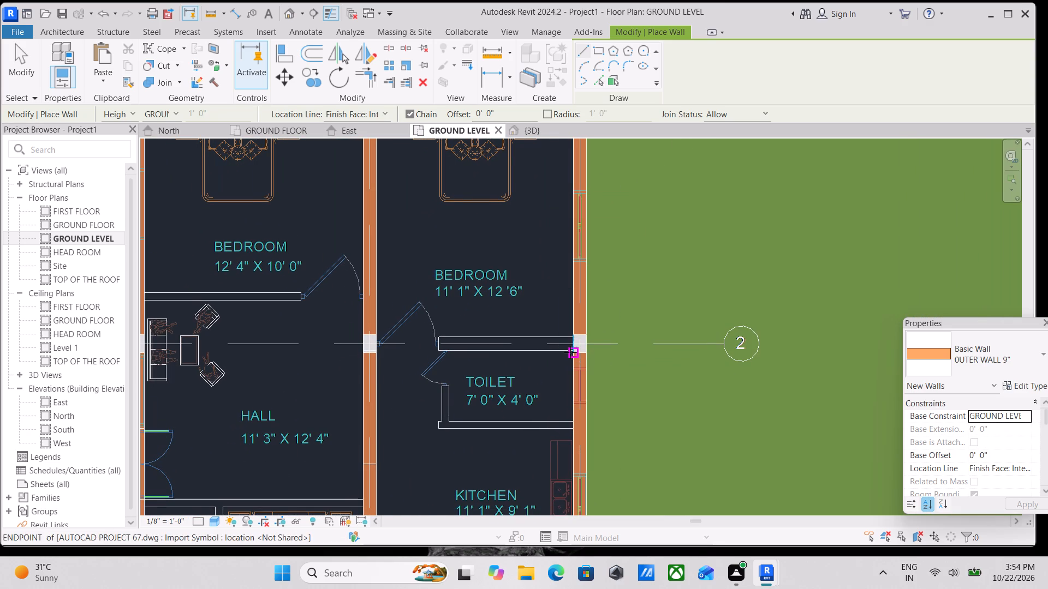
left_click(570, 352)
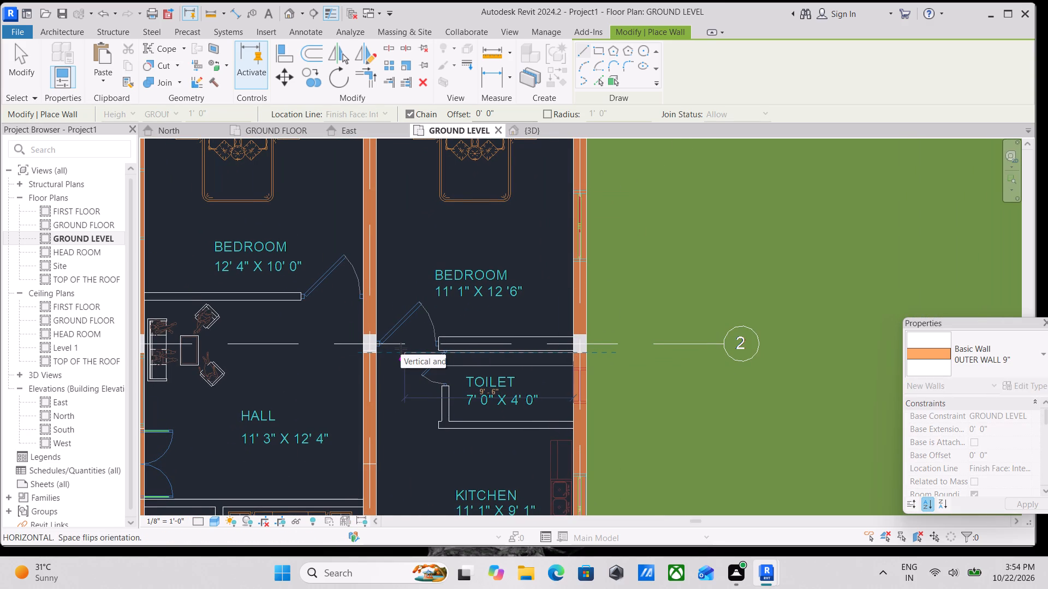
key("space")
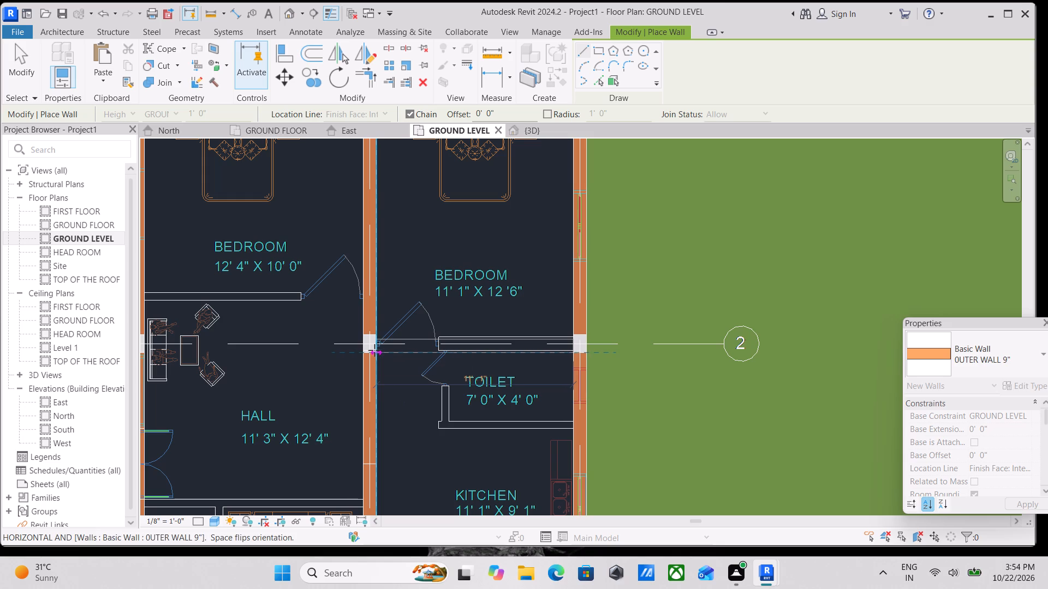
left_click(374, 350)
key("Escape")
Examine the plan from the hall down to the staircase and parking area for places that still need walls.
scroll(500, 404, "down", 2)
middle_click_drag(500, 404, 493, 339)
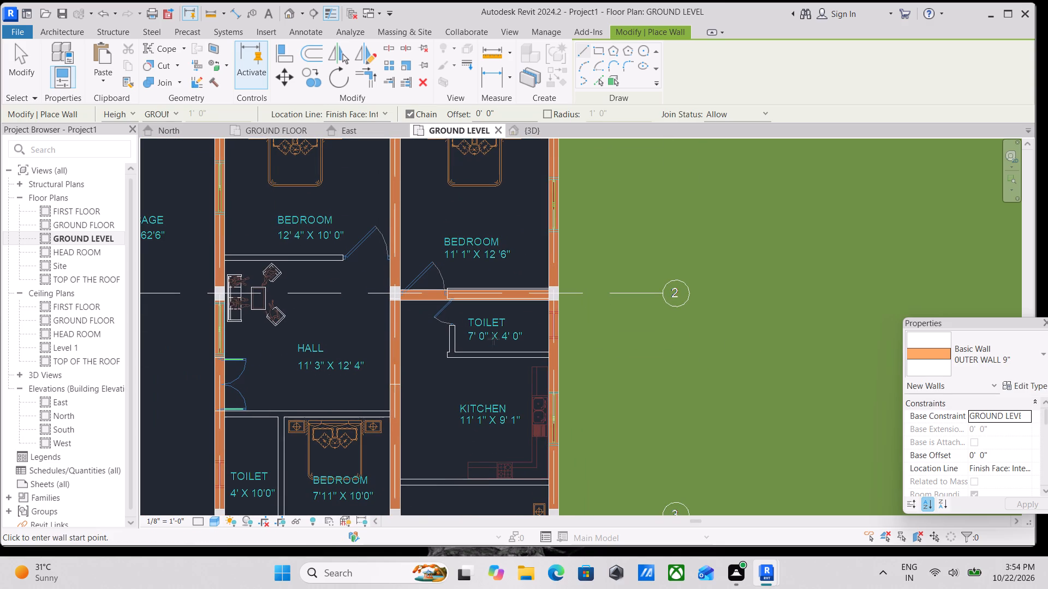
scroll(401, 320, "down", 1)
middle_click_drag(401, 320, 444, 305)
scroll(370, 398, "down", 1)
middle_click_drag(371, 382, 374, 258)
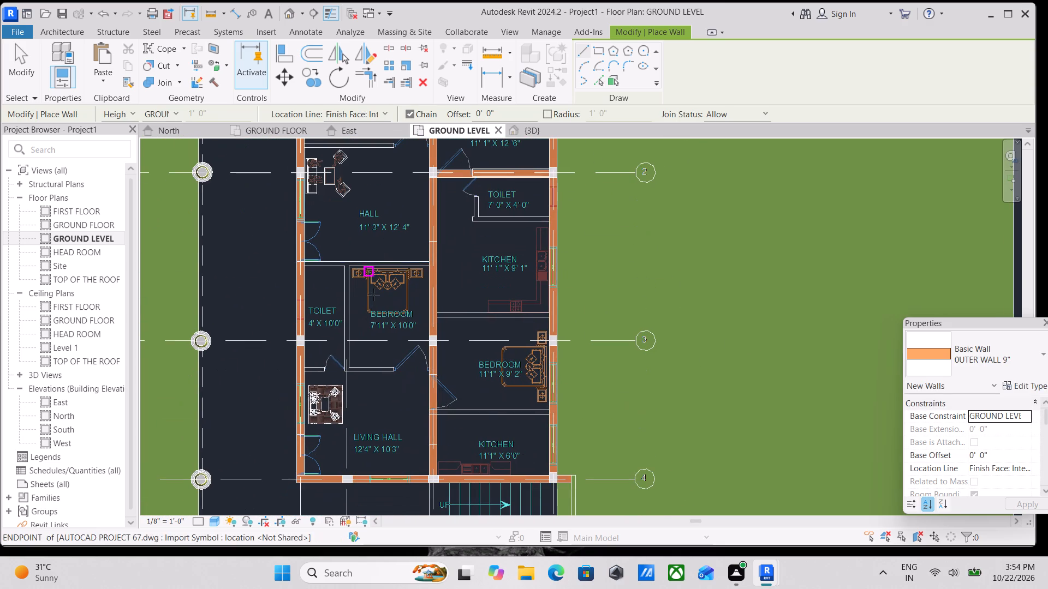
scroll(350, 342, "up", 1)
scroll(437, 364, "down", 2)
middle_click_drag(437, 364, 434, 408)
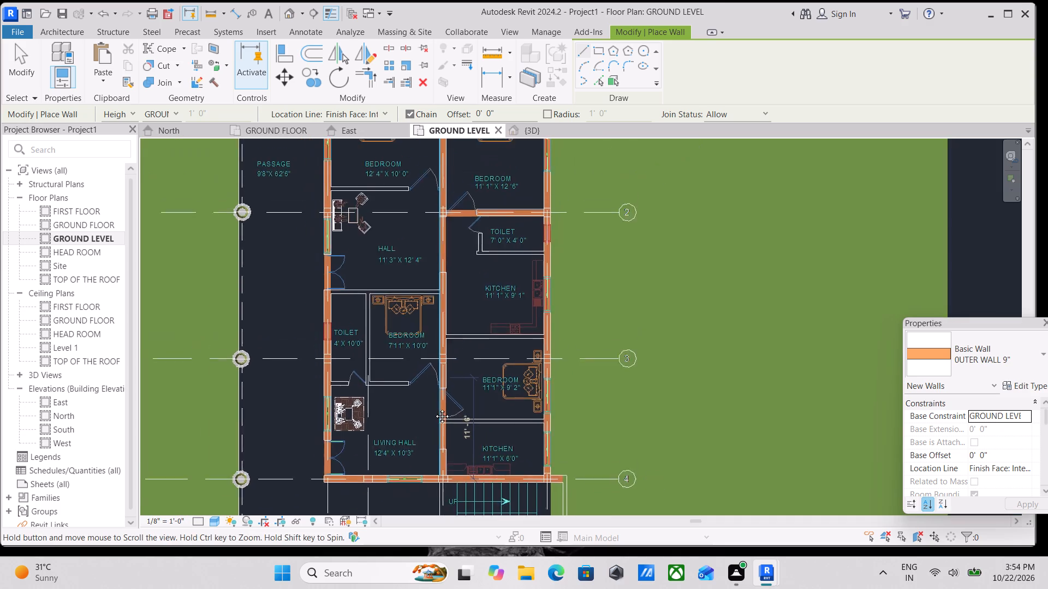
middle_click_drag(434, 408, 408, 274)
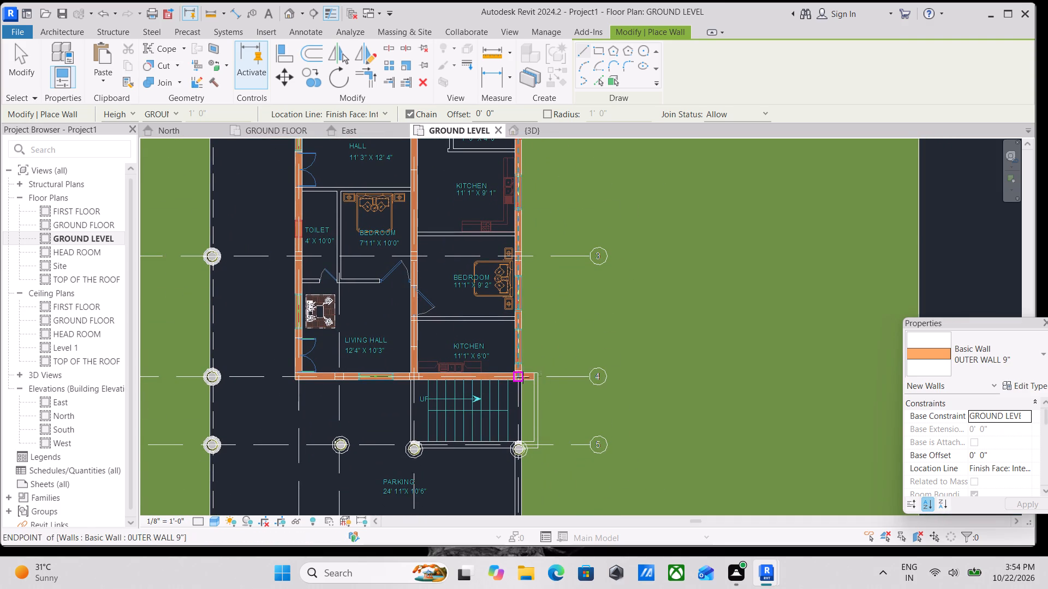
middle_click_drag(561, 344, 570, 306)
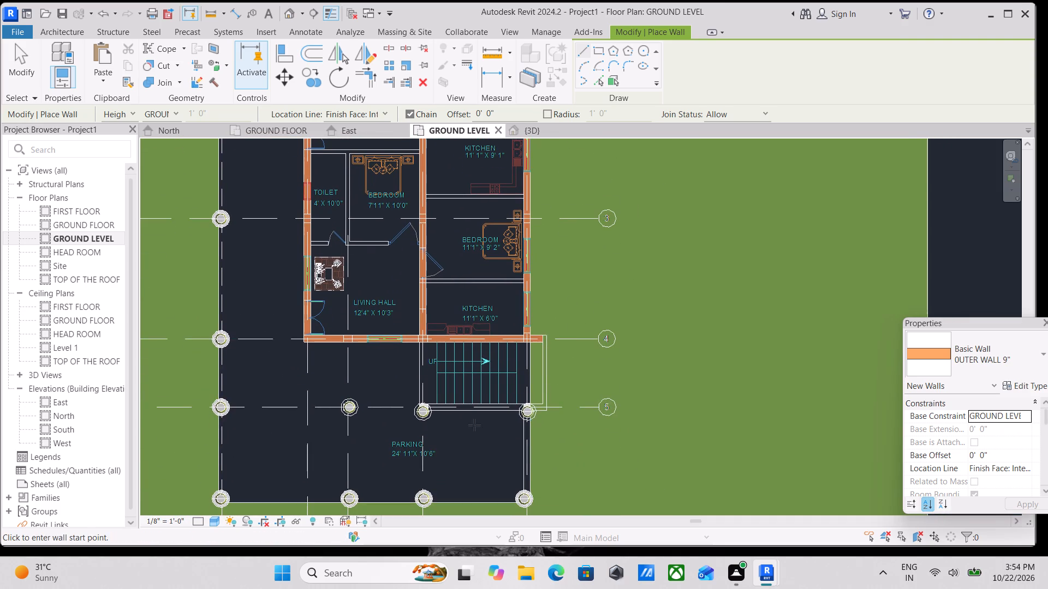
scroll(441, 422, "up", 5)
scroll(460, 366, "down", 4)
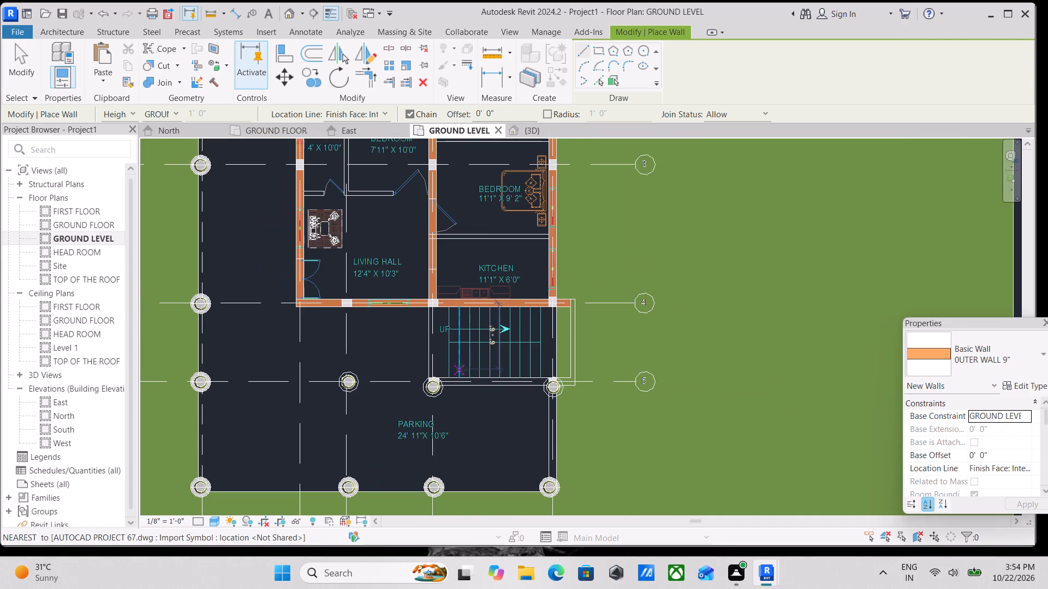
Delete the two vine coil columns on grid 5 at the lower corners of the staircase.
key("Escape")
key("Escape")
left_click(439, 392)
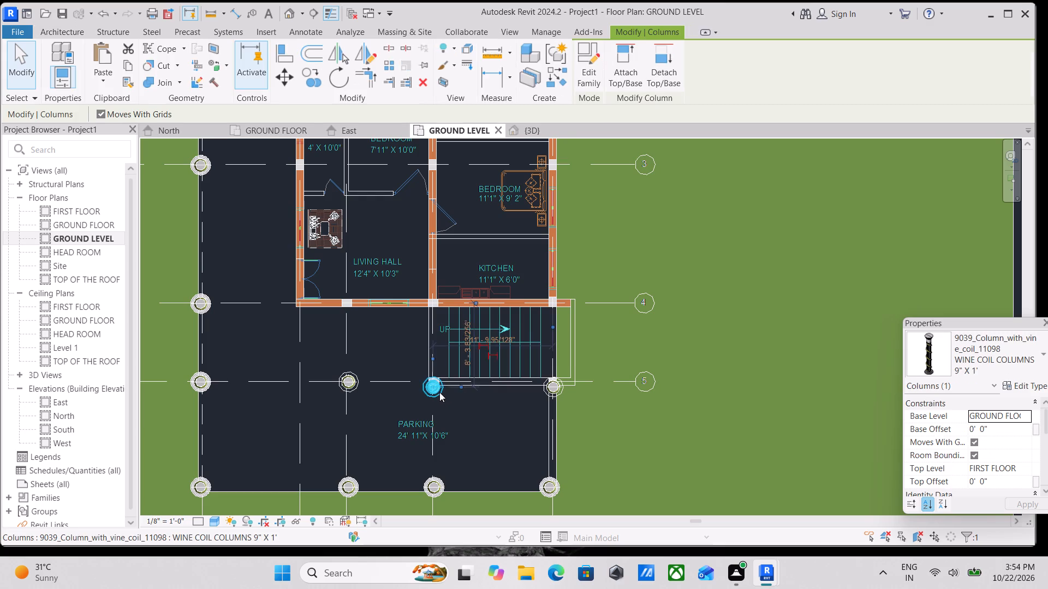
right_click(439, 392)
left_click(493, 214)
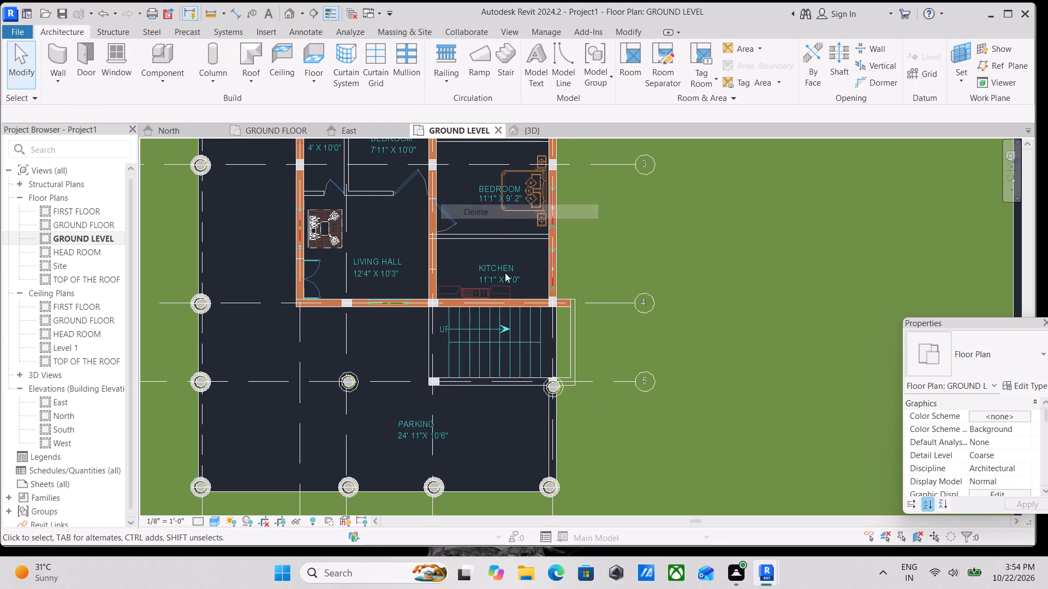
left_click(555, 394)
right_click(555, 394)
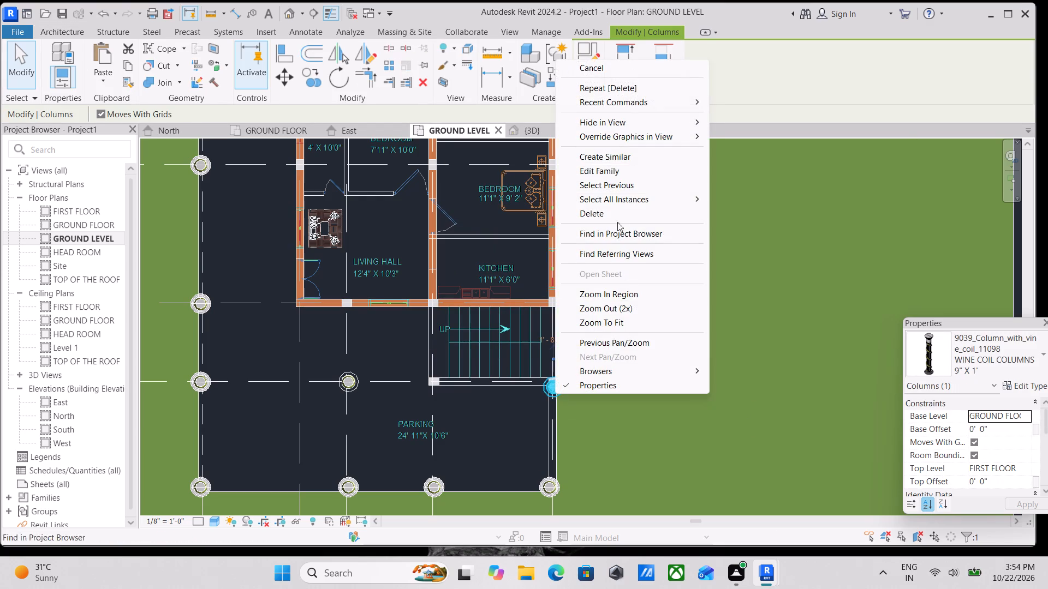
left_click(611, 209)
Draw a 14' 0" outer wall of 9" along grid 5 below the staircase, flipped to align with the plan lines.
scroll(440, 450, "up", 2)
middle_click_drag(462, 365, 458, 396)
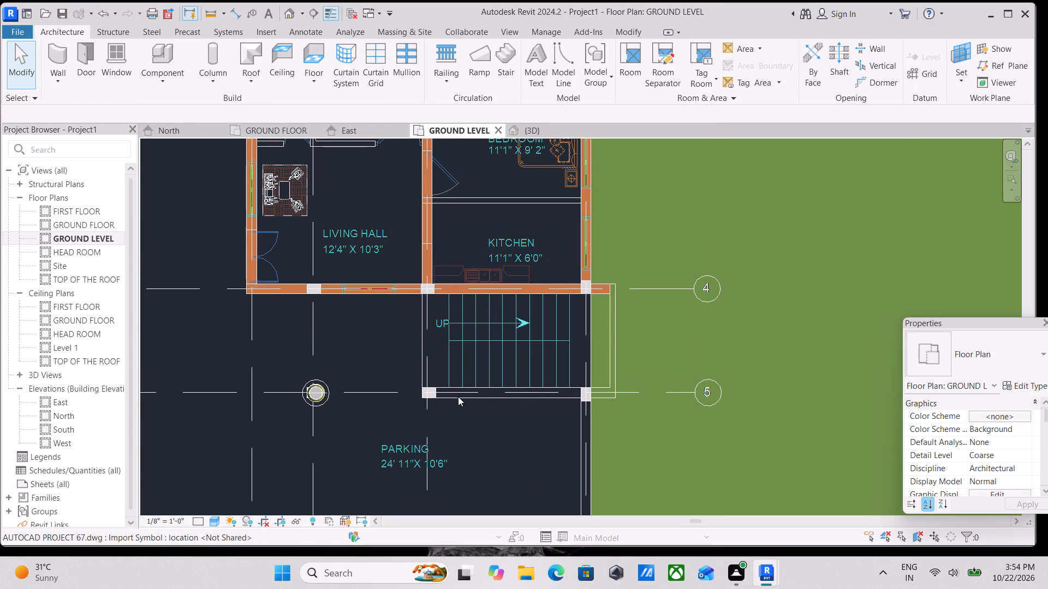
type("WA")
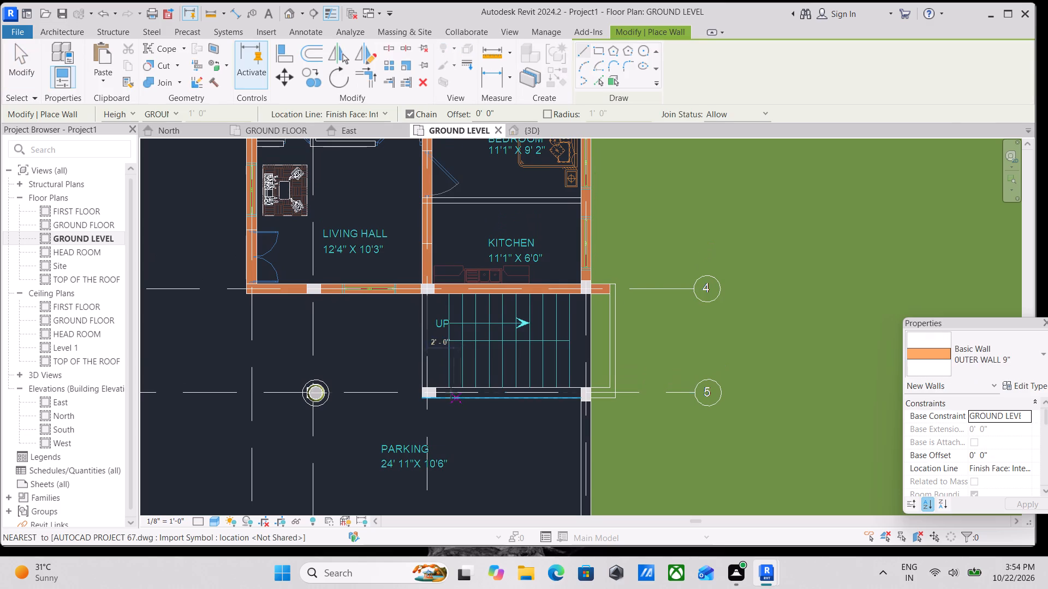
scroll(431, 393, "up", 5)
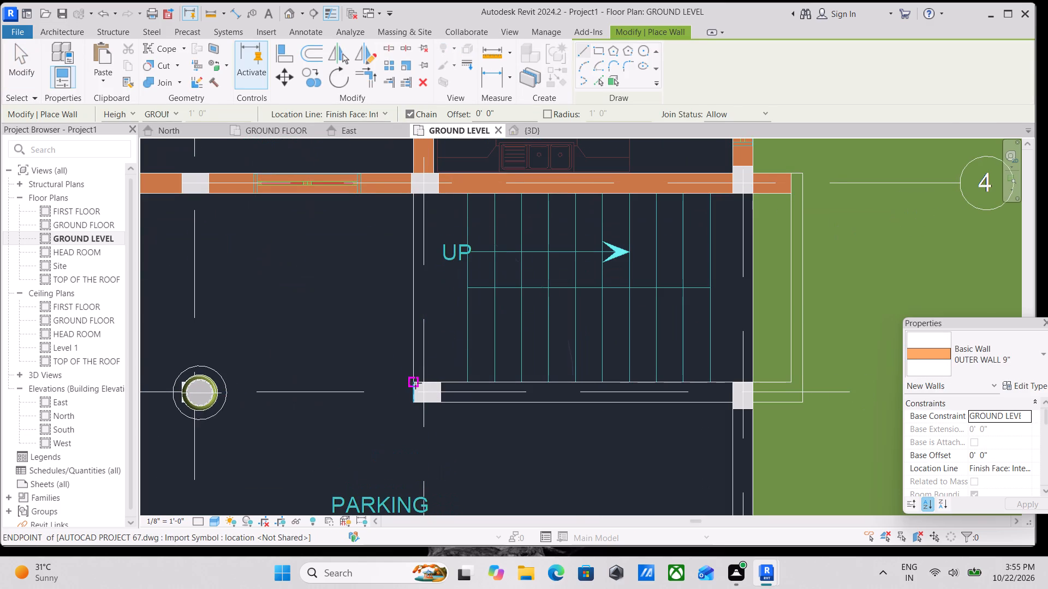
left_click(415, 383)
middle_click_drag(539, 377, 419, 381)
key("space")
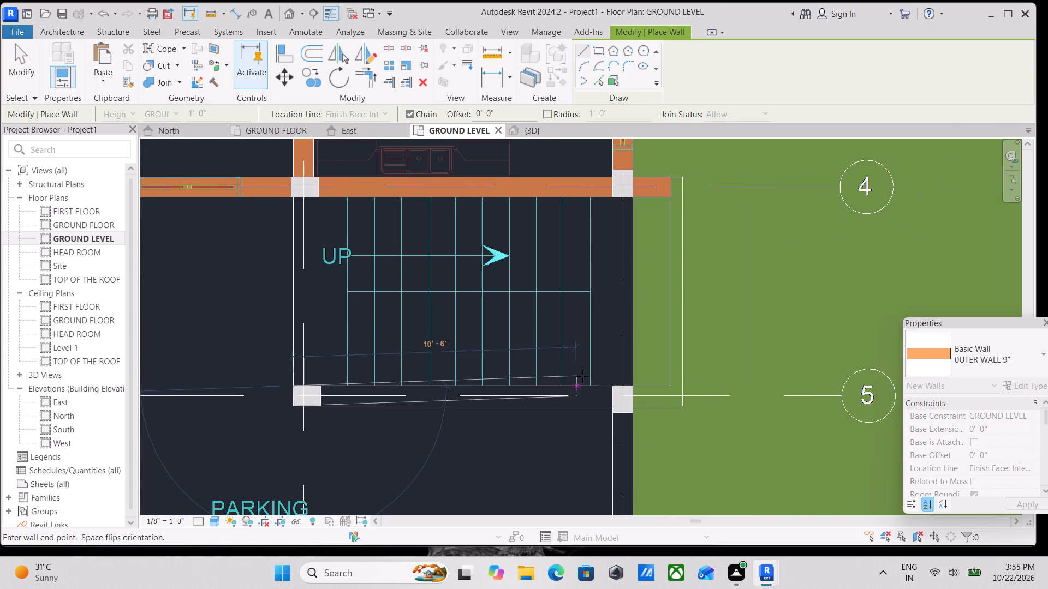
middle_click_drag(577, 379, 491, 388)
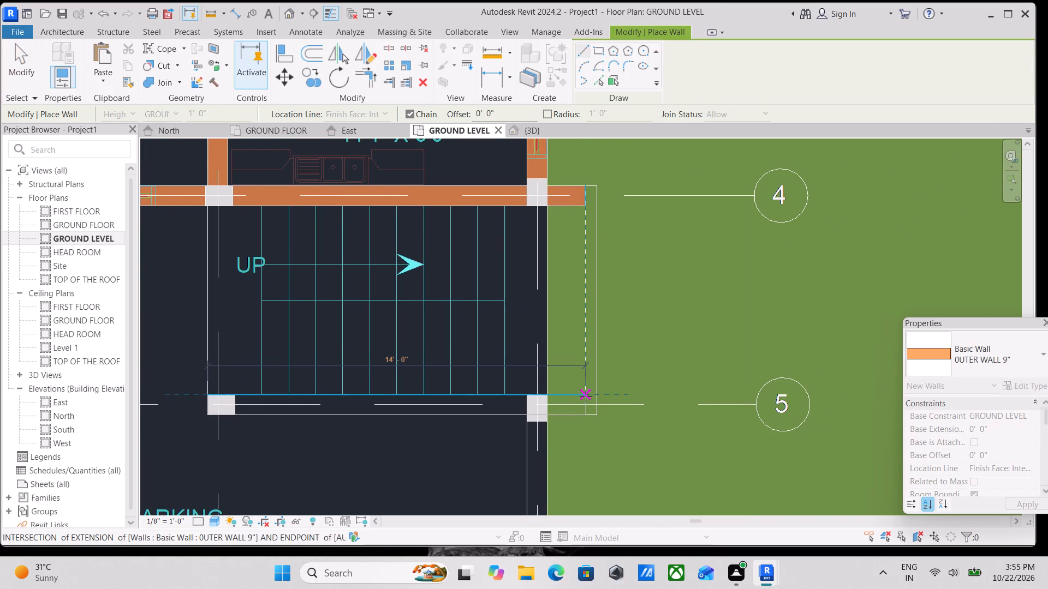
left_click(586, 396)
key("Escape")
key("Escape")
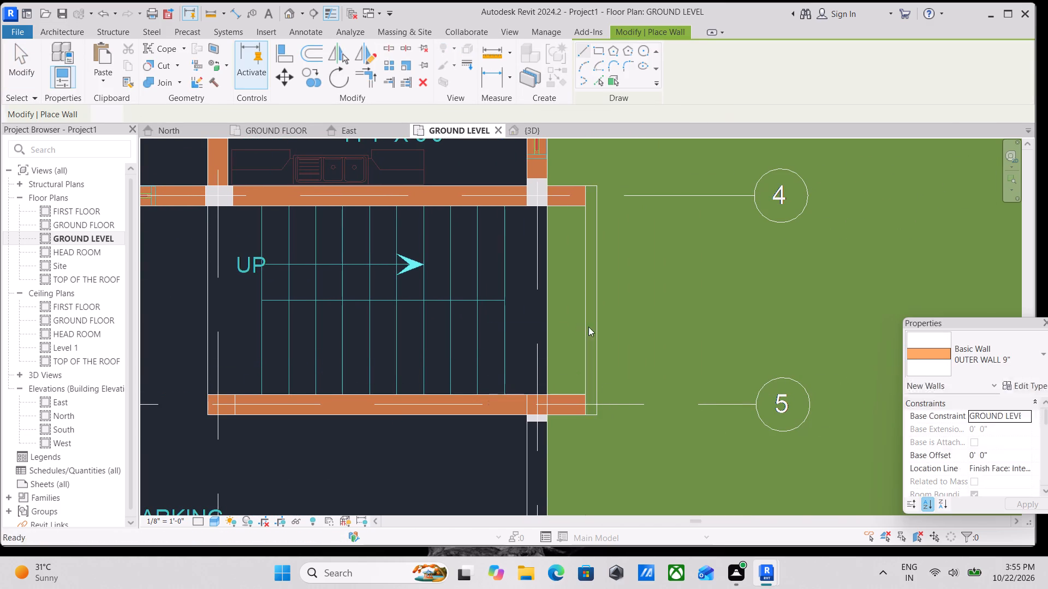
Duplicate the OUTER WALL 9" type as a new wall type named INNER WALL 5".
scroll(579, 311, "down", 1)
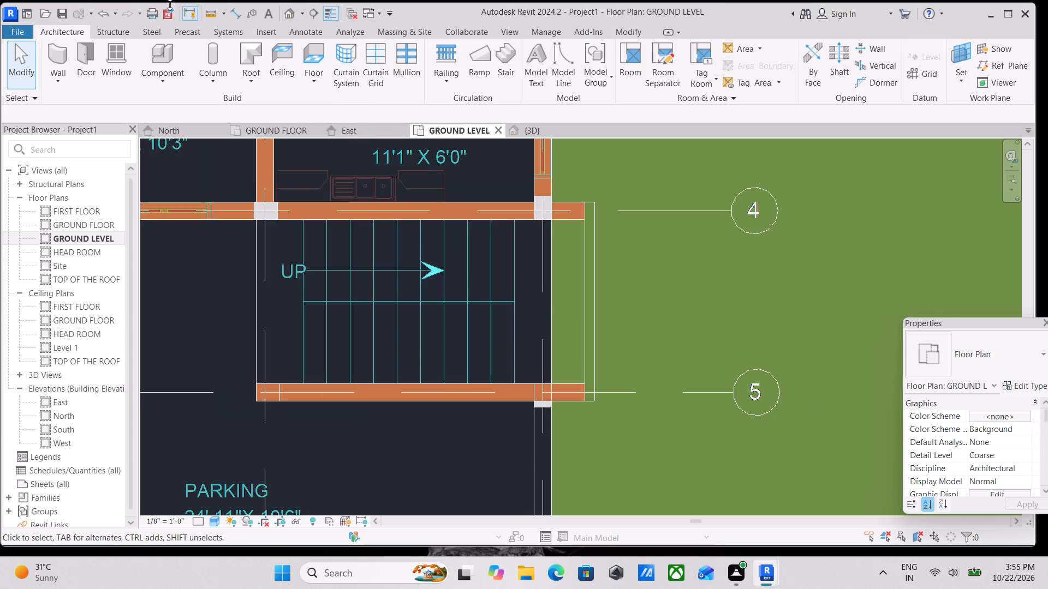
scroll(622, 226, "up", 2)
middle_click_drag(581, 243, 522, 247)
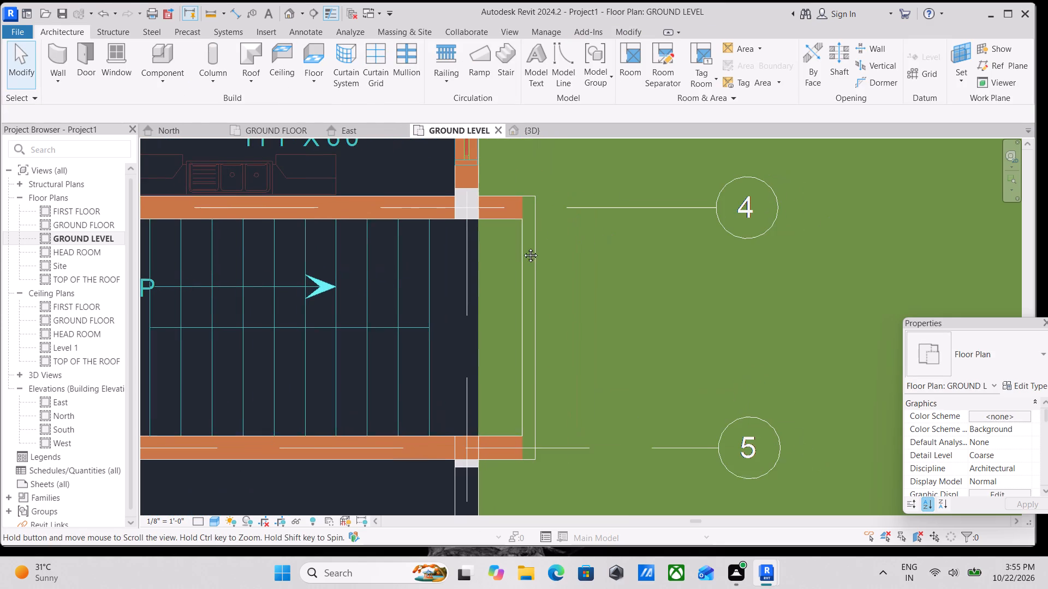
middle_click_drag(522, 247, 522, 247)
type("WA")
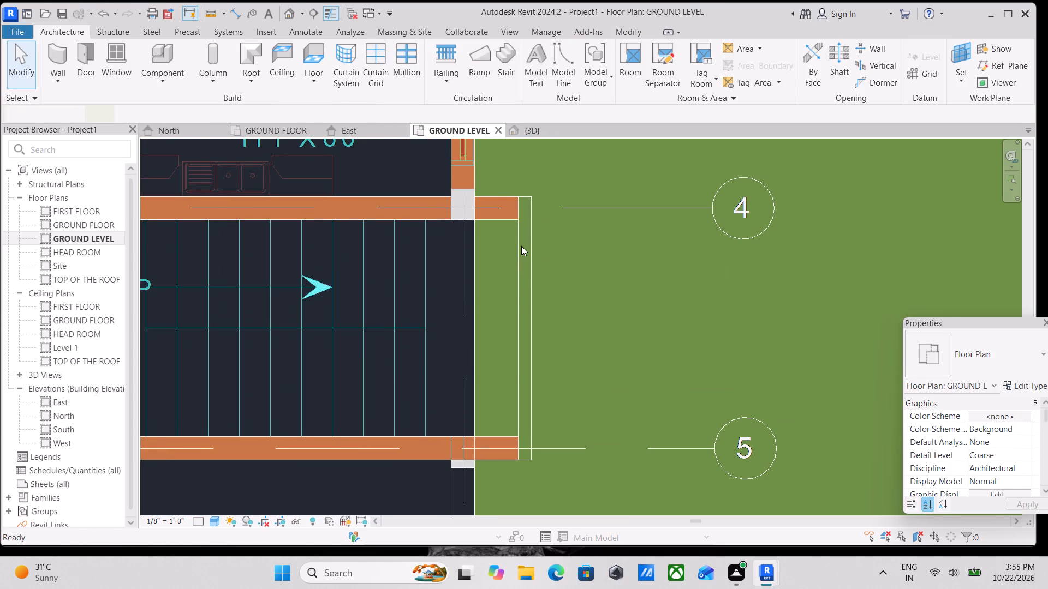
left_click(1032, 367)
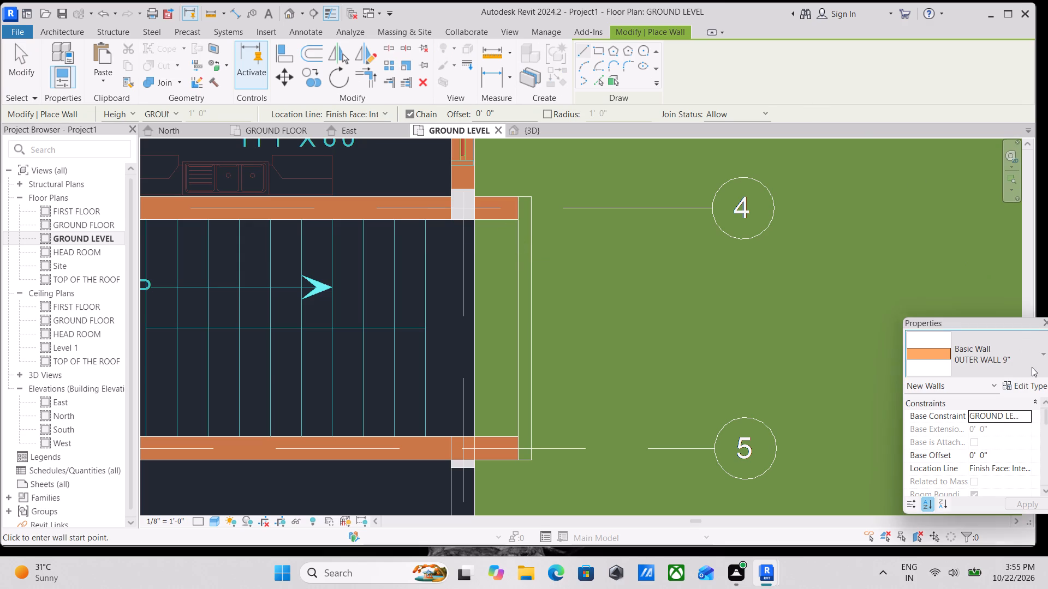
left_click(1032, 367)
left_click(1033, 382)
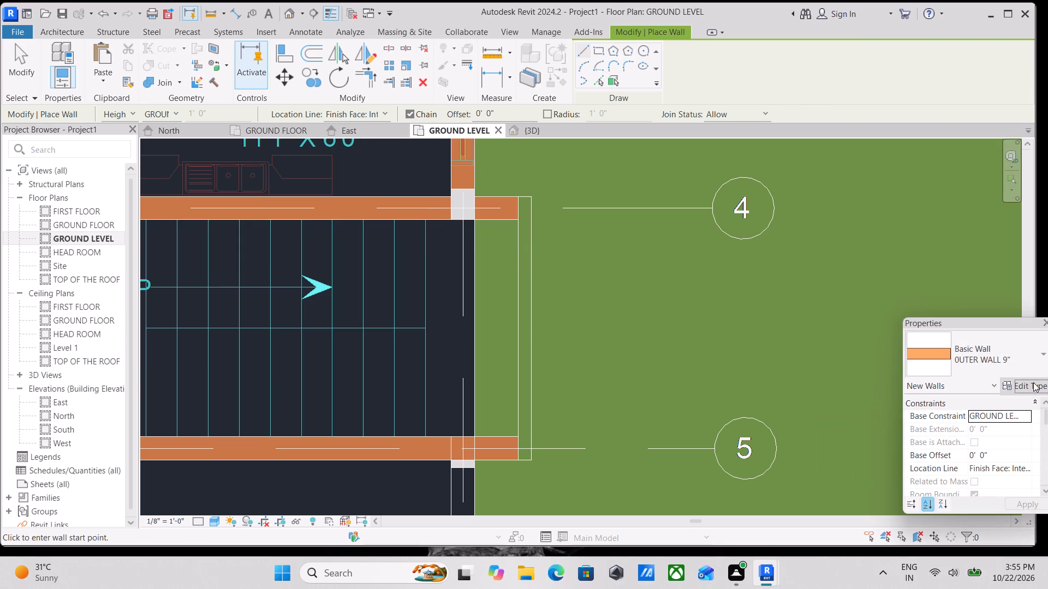
left_click(725, 111)
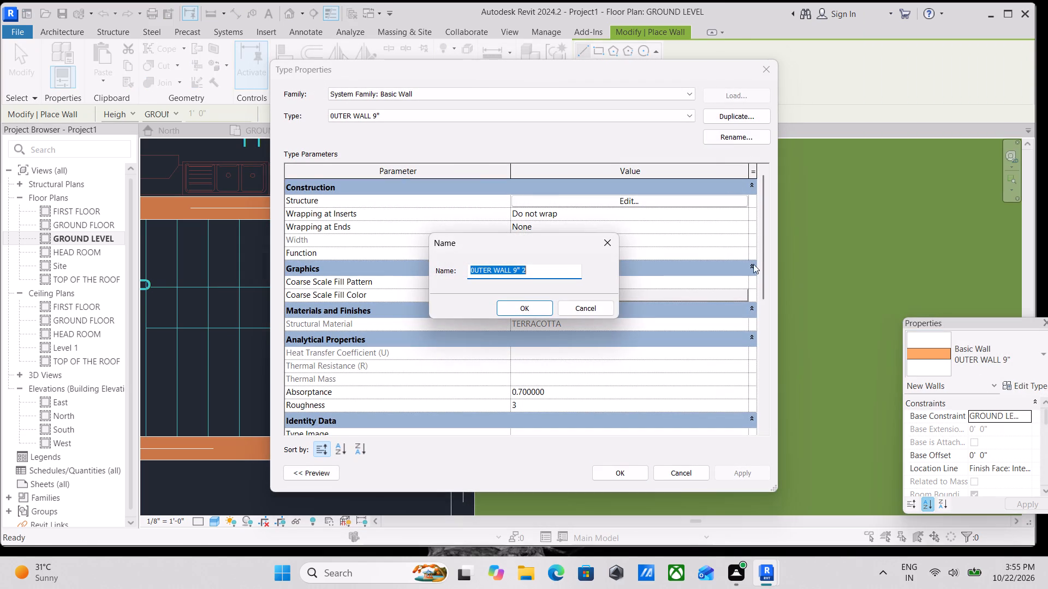
left_click(539, 273)
left_click_drag(539, 273, 417, 275)
type("INN")
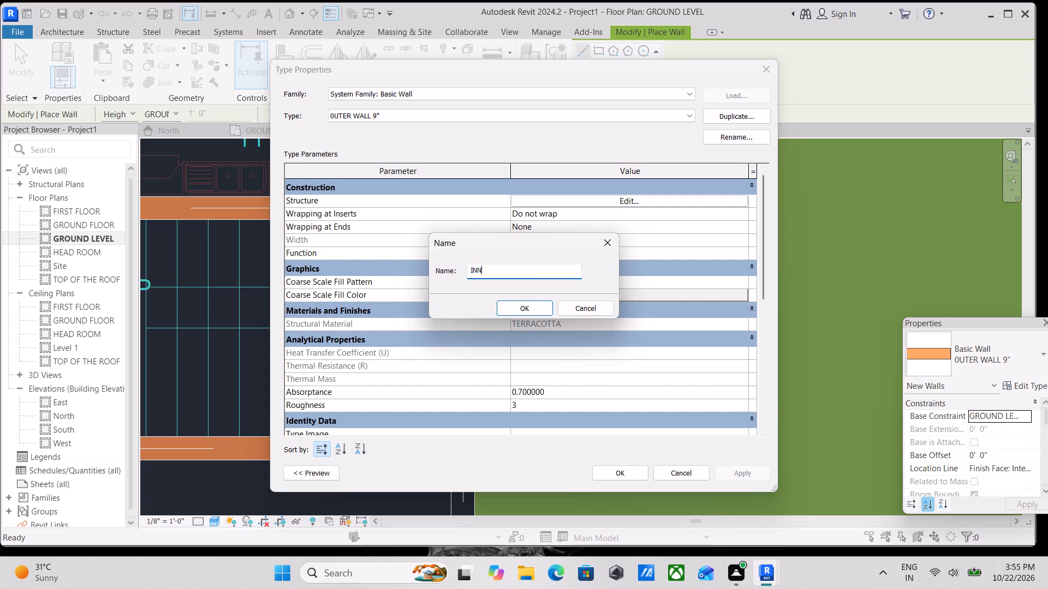
type("ER")
key("space")
type("WA")
type("LL")
key("space")
type("5")
key("shift+quotedbl")
left_click(509, 304)
left_click(626, 475)
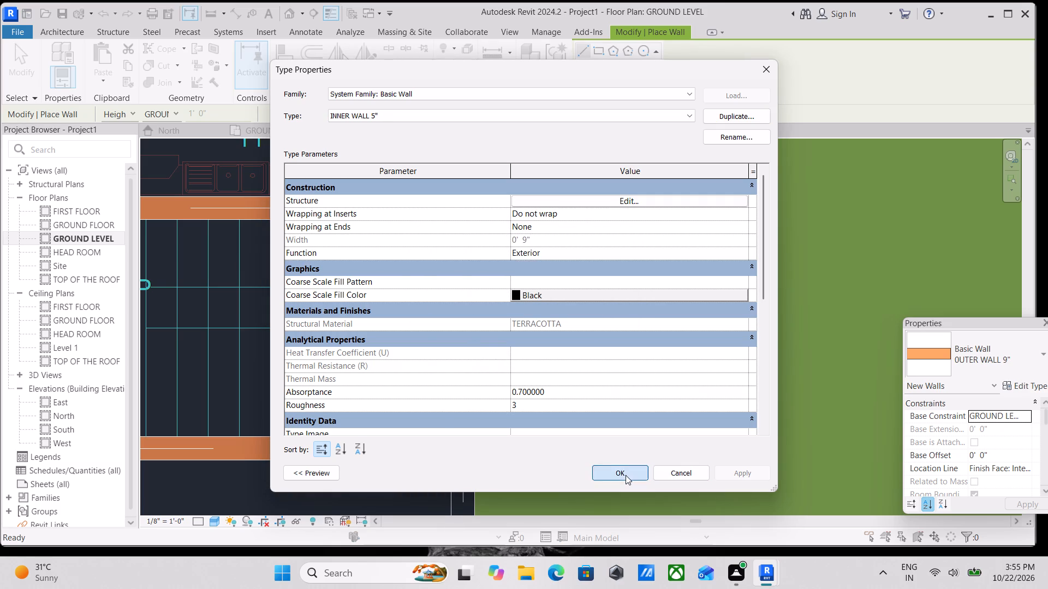
Set the structure layer thickness of the INNER WALL 5" type to 5".
left_click(1031, 371)
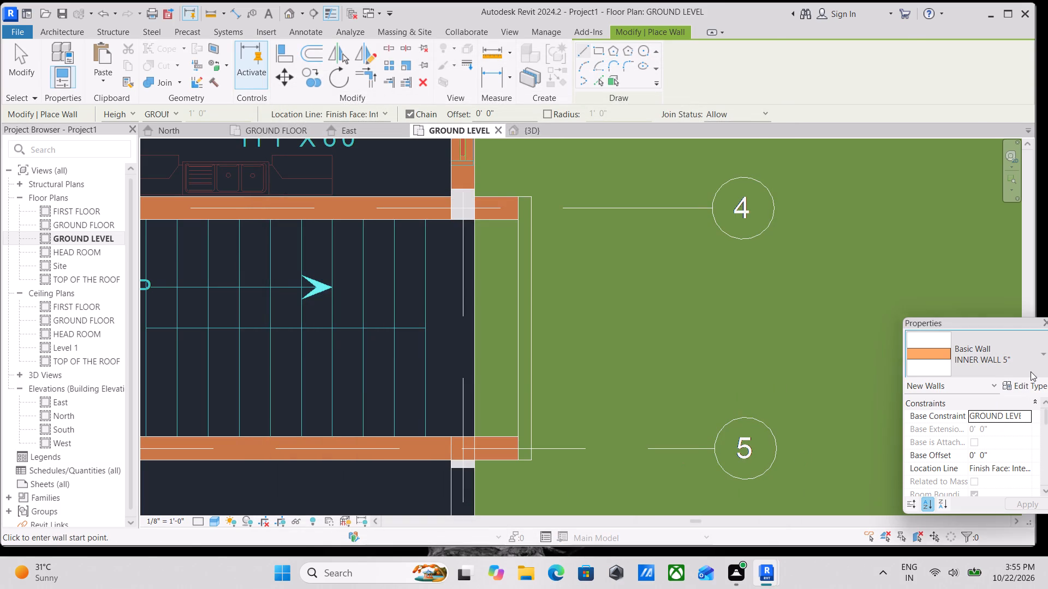
left_click(1032, 370)
left_click(1035, 387)
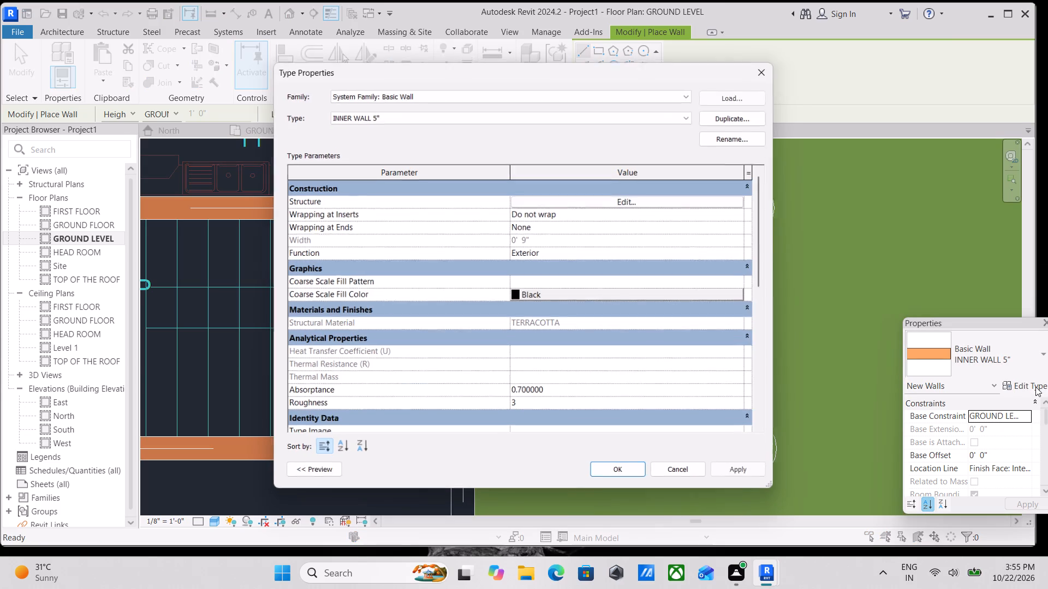
left_click(525, 236)
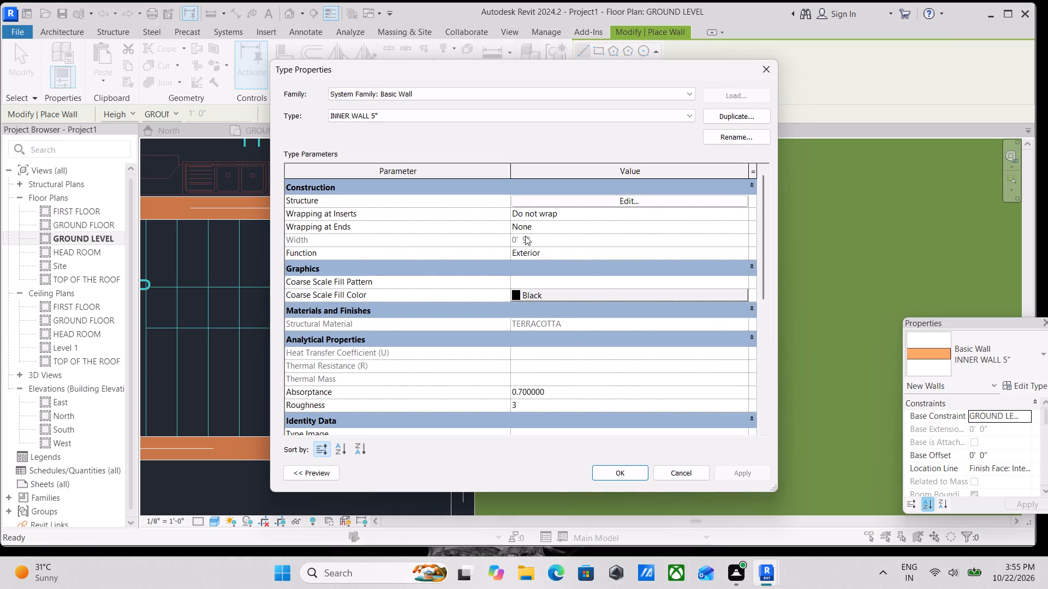
left_click(612, 199)
left_click(519, 197)
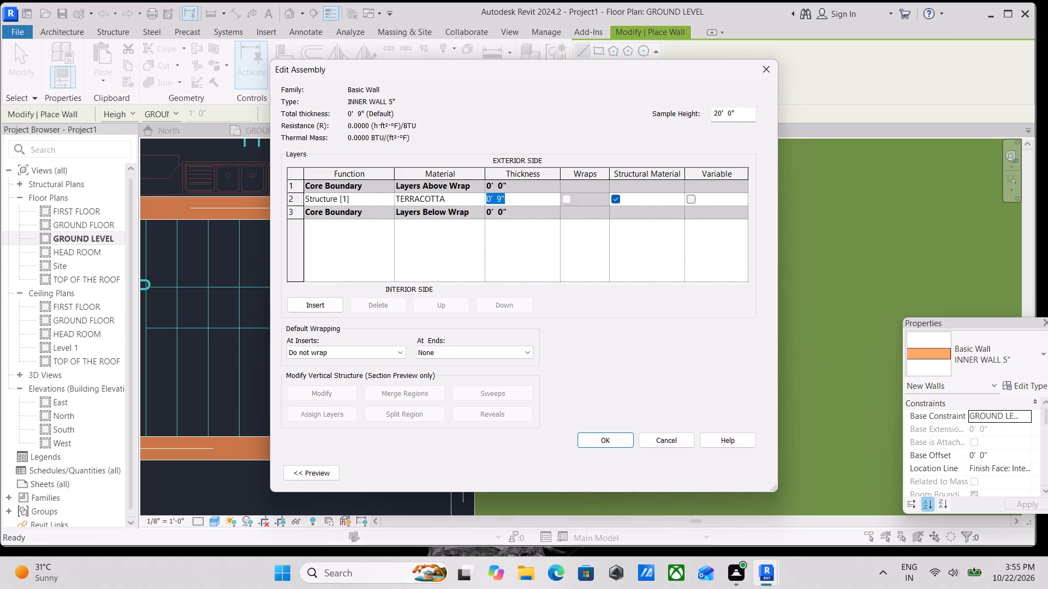
key("5")
key("shift+quotedbl")
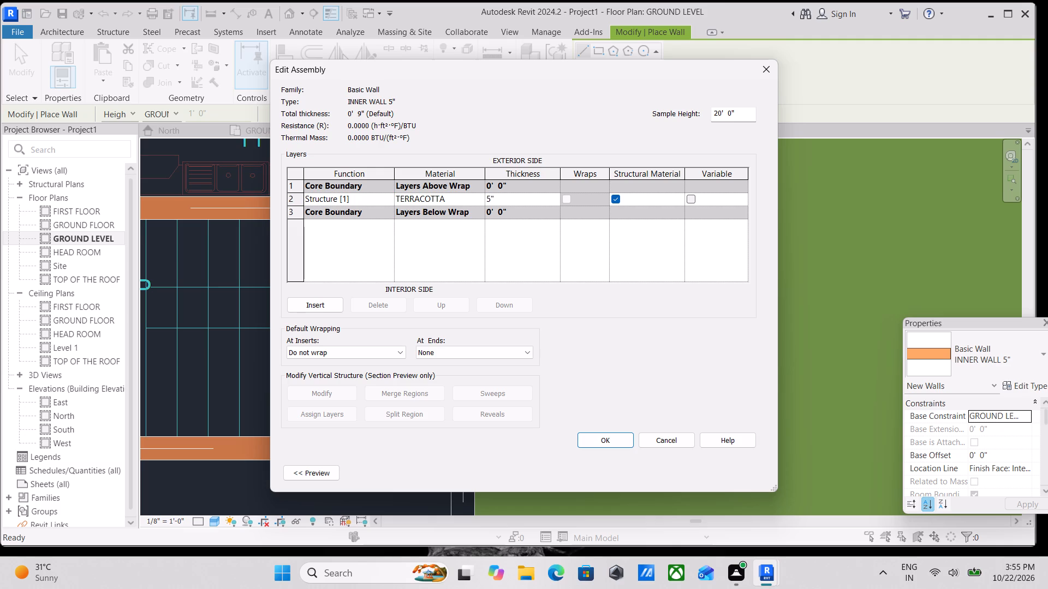
left_click(597, 438)
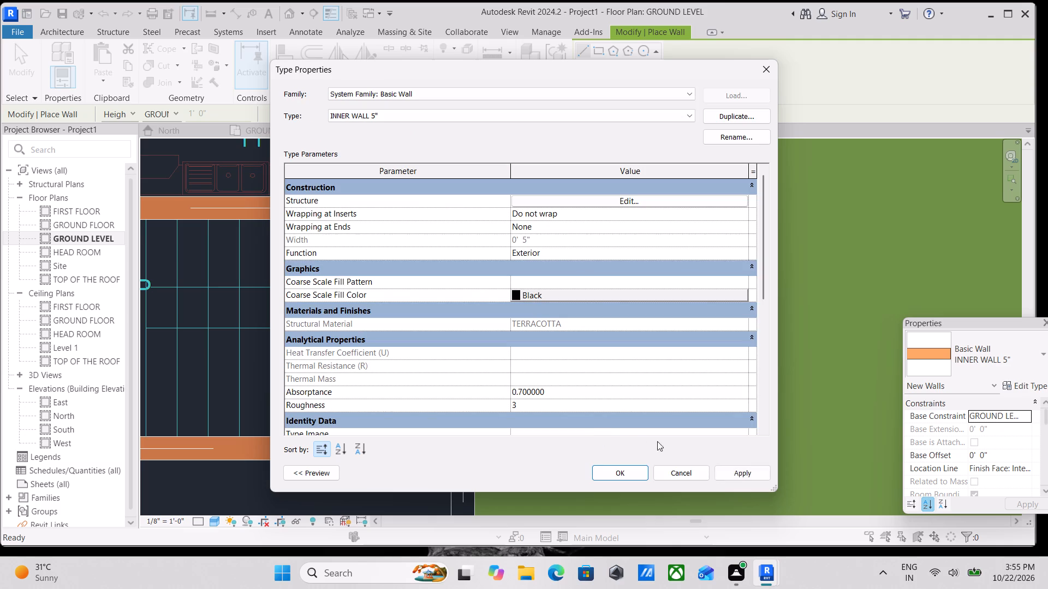
left_click(741, 472)
left_click(636, 473)
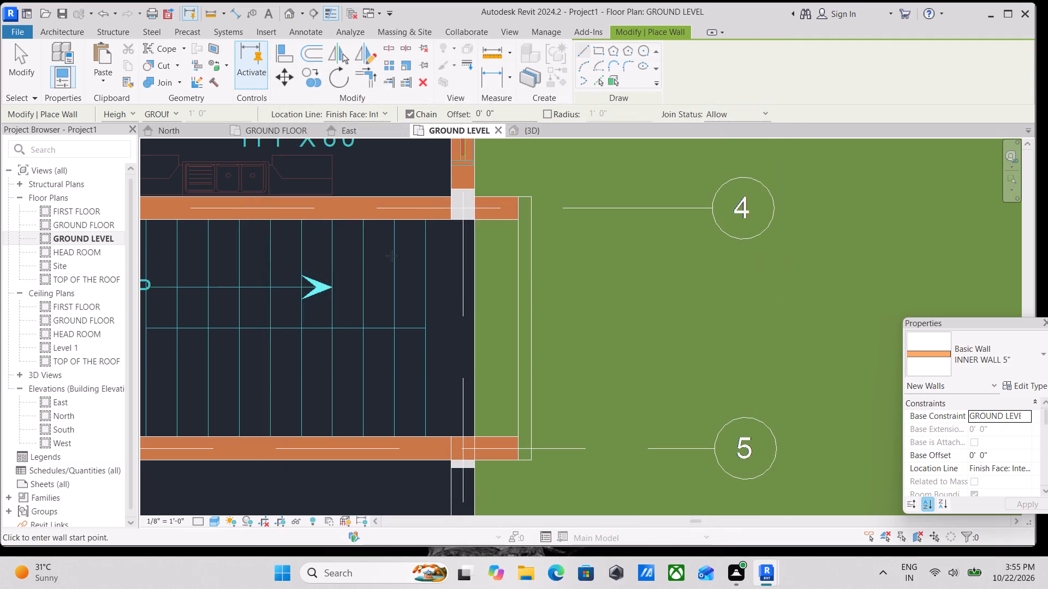
Draw an INNER WALL 5" wall closing the open end of the staircase, from the grid 5 wall up to the grid 4 wall.
scroll(509, 357, "down", 2)
middle_click_drag(509, 357, 525, 362)
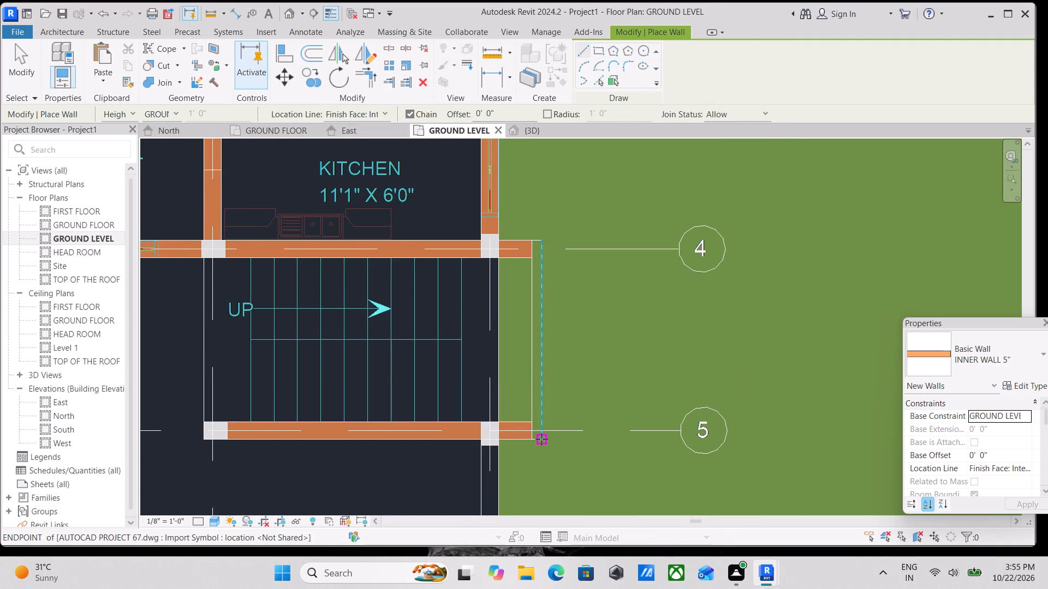
left_click(541, 439)
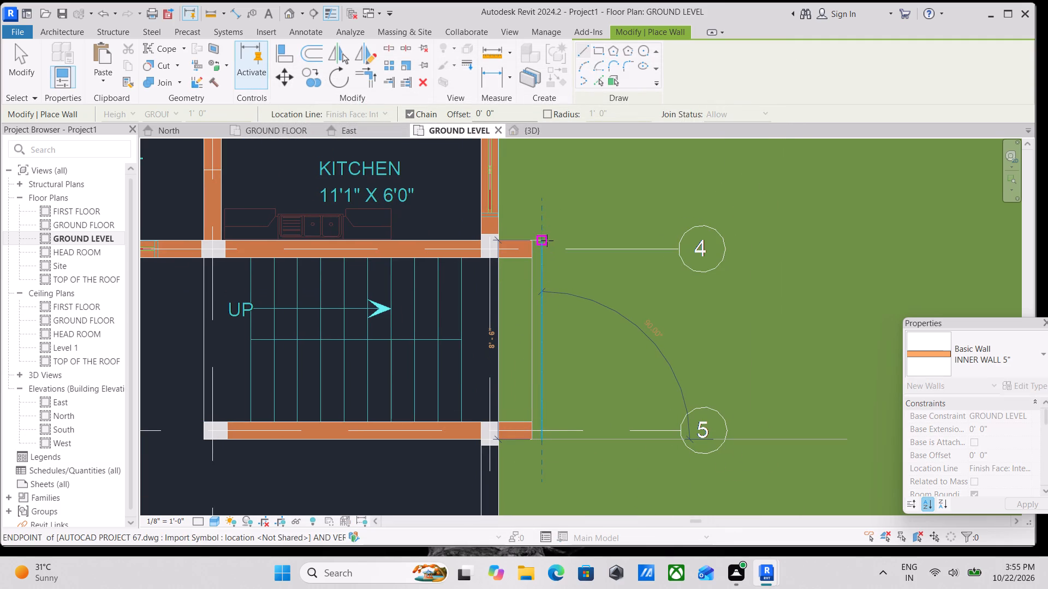
left_click(547, 241)
key("Escape")
key("Escape")
scroll(580, 353, "down", 1)
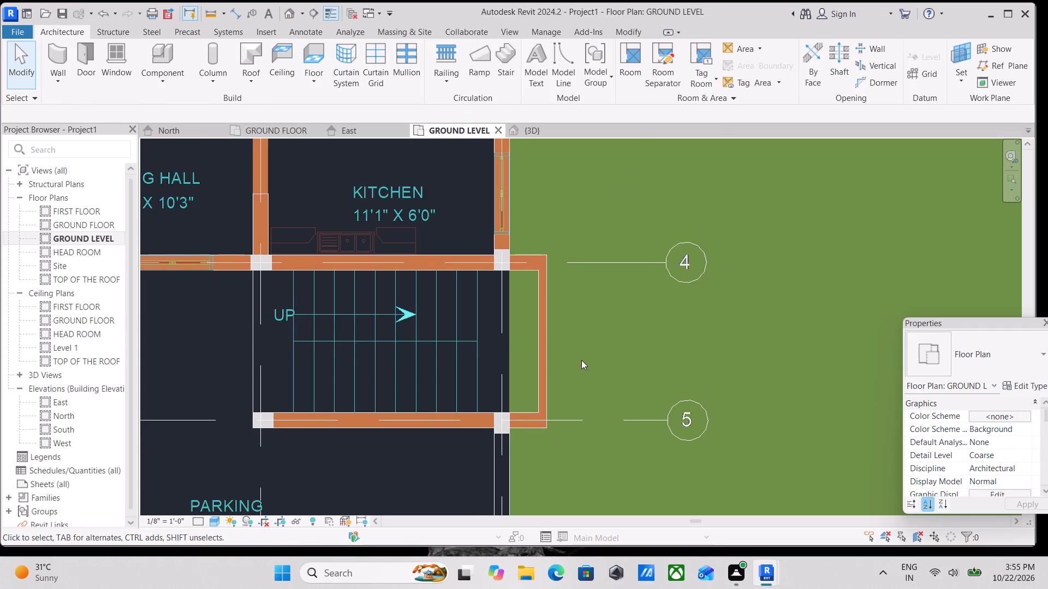
key("Escape")
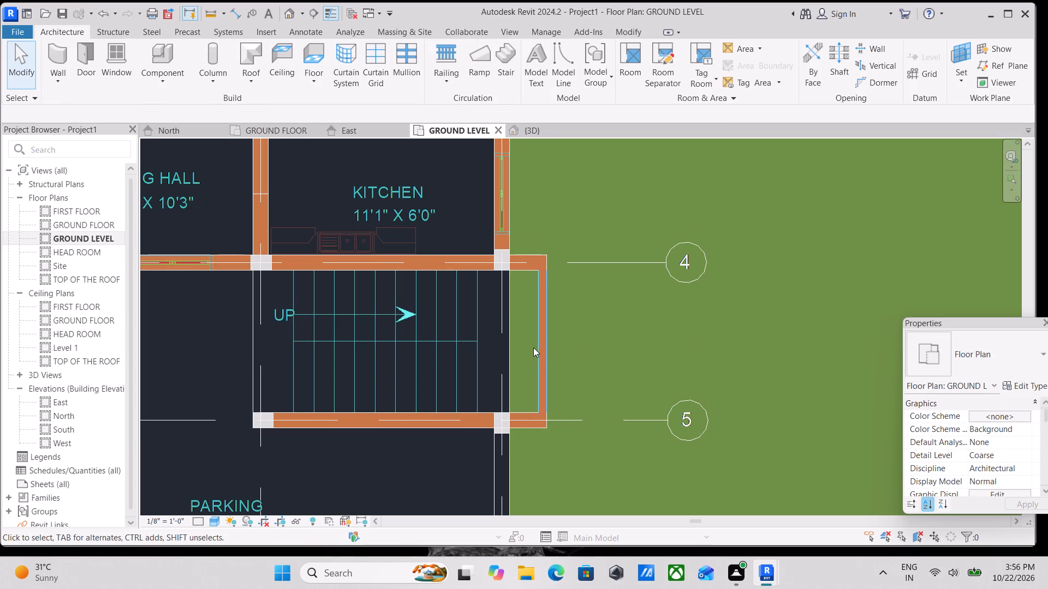
Change the wall closing the open end of the staircase from INNER WALL 5" to the OUTER WALL 9" type.
left_click(541, 346)
scroll(541, 346, "down", 1)
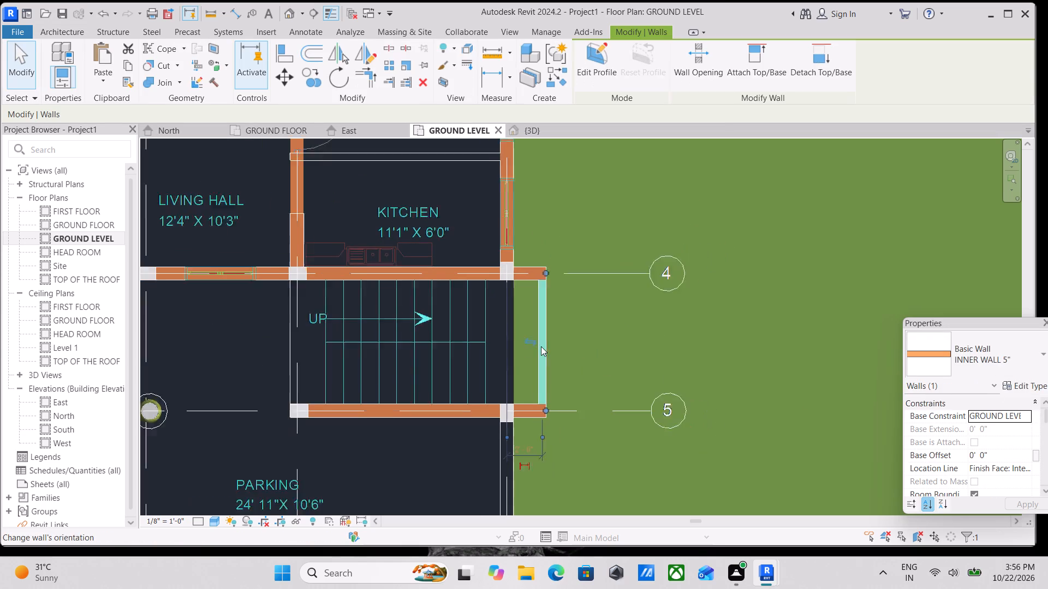
scroll(541, 346, "down", 1)
left_click(1000, 358)
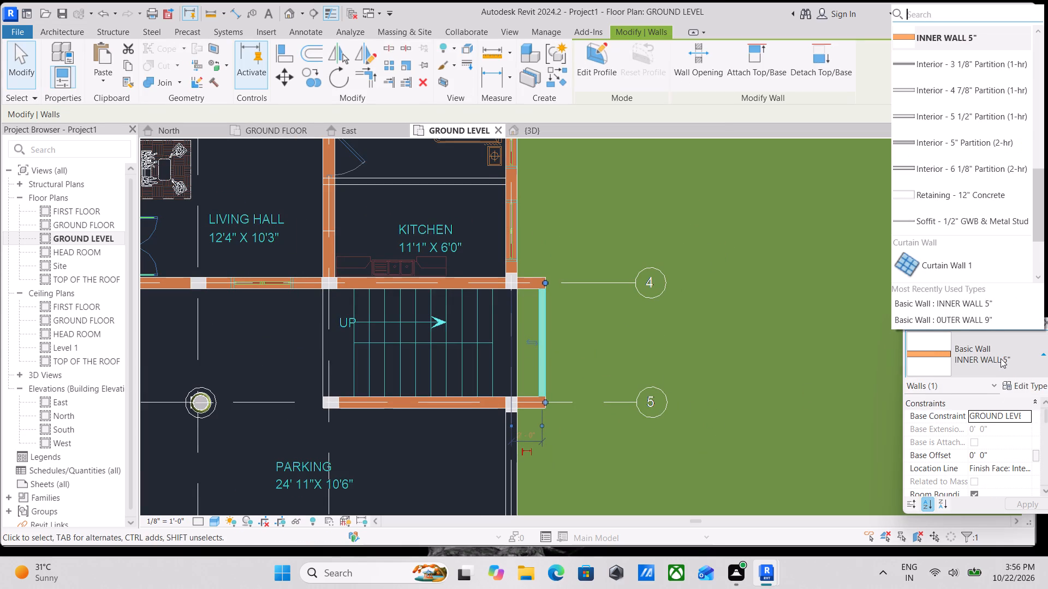
scroll(1021, 139, "up", 3)
scroll(973, 177, "up", 4)
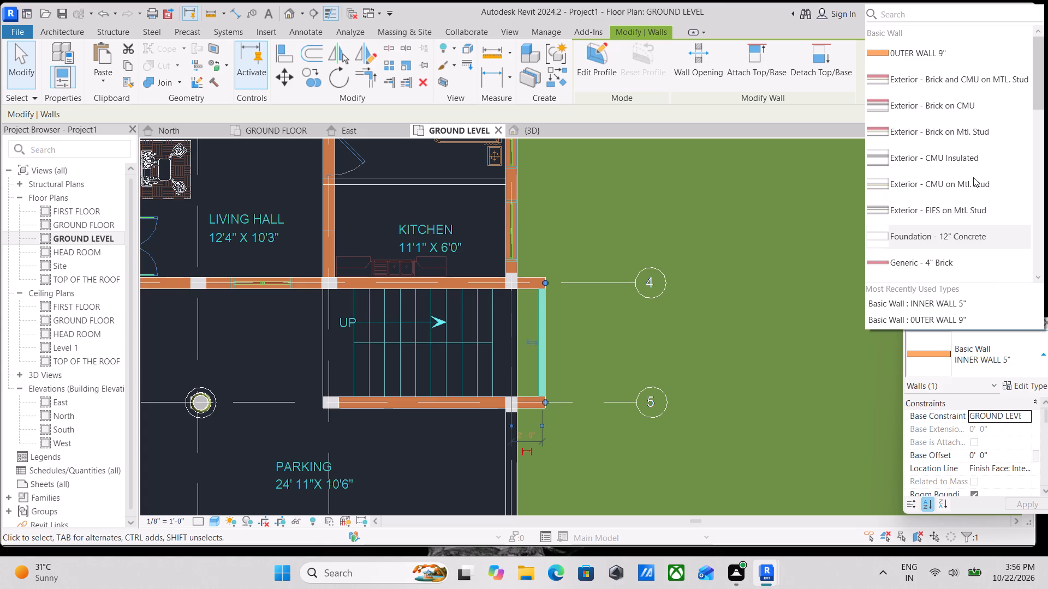
scroll(973, 177, "up", 2)
left_click(915, 51)
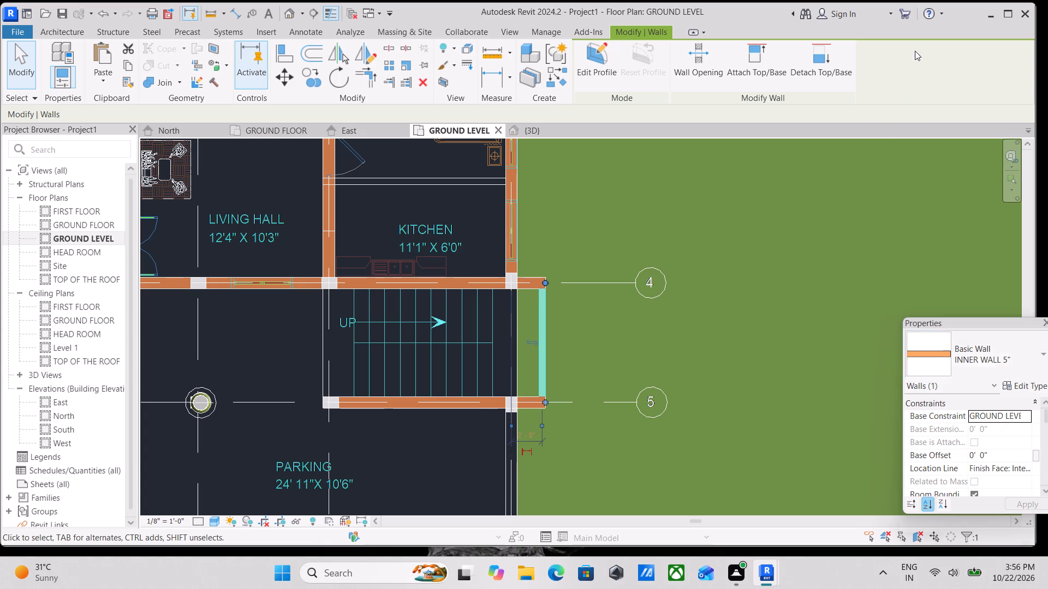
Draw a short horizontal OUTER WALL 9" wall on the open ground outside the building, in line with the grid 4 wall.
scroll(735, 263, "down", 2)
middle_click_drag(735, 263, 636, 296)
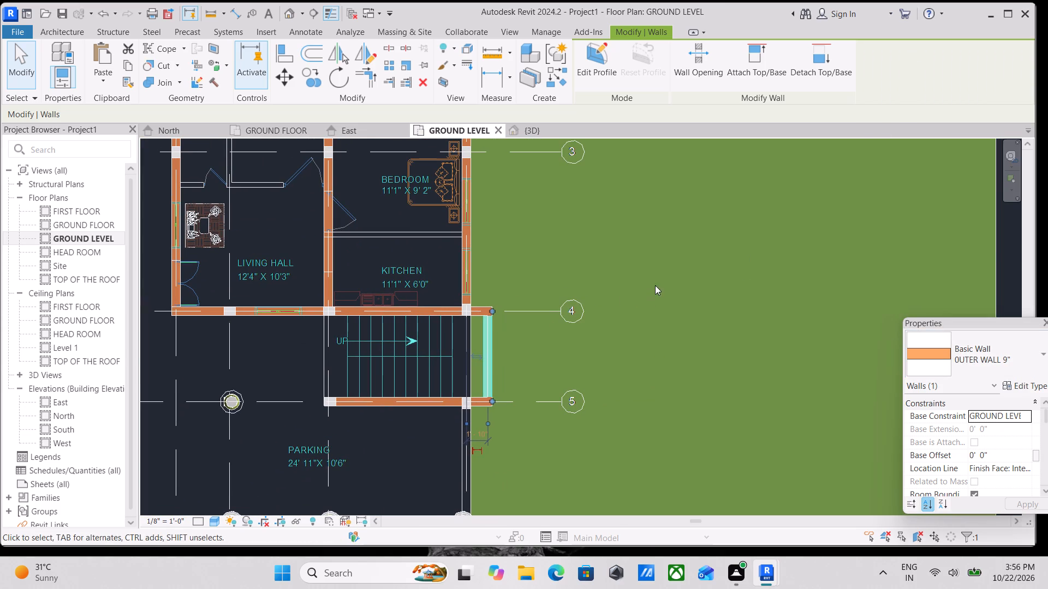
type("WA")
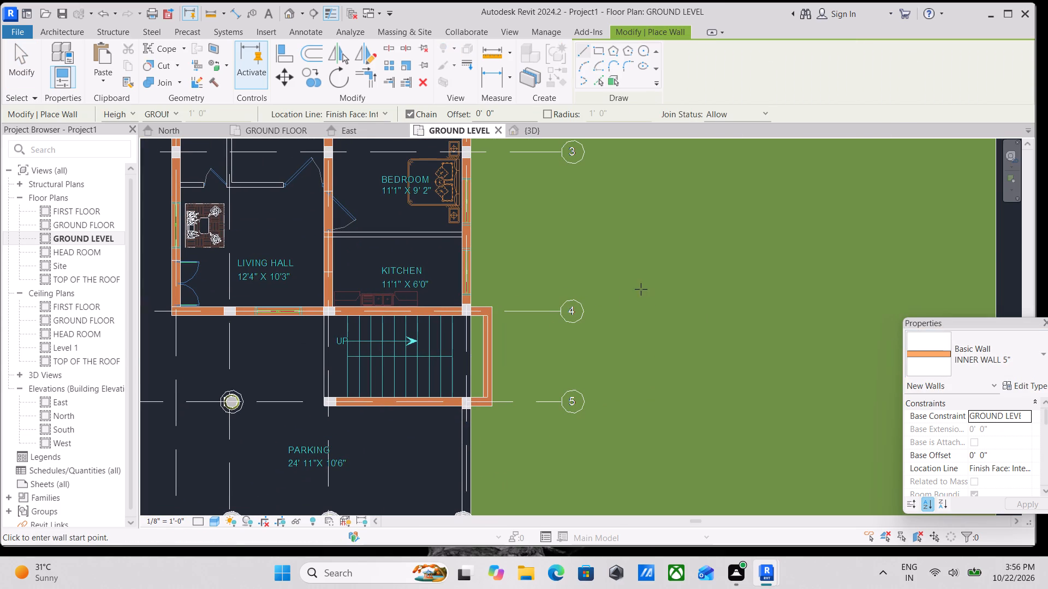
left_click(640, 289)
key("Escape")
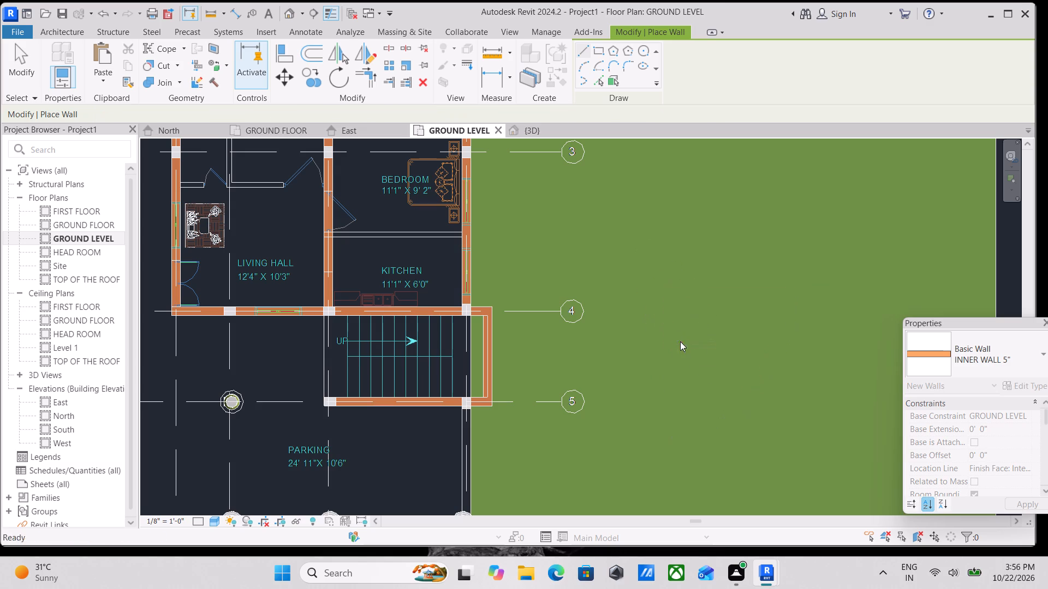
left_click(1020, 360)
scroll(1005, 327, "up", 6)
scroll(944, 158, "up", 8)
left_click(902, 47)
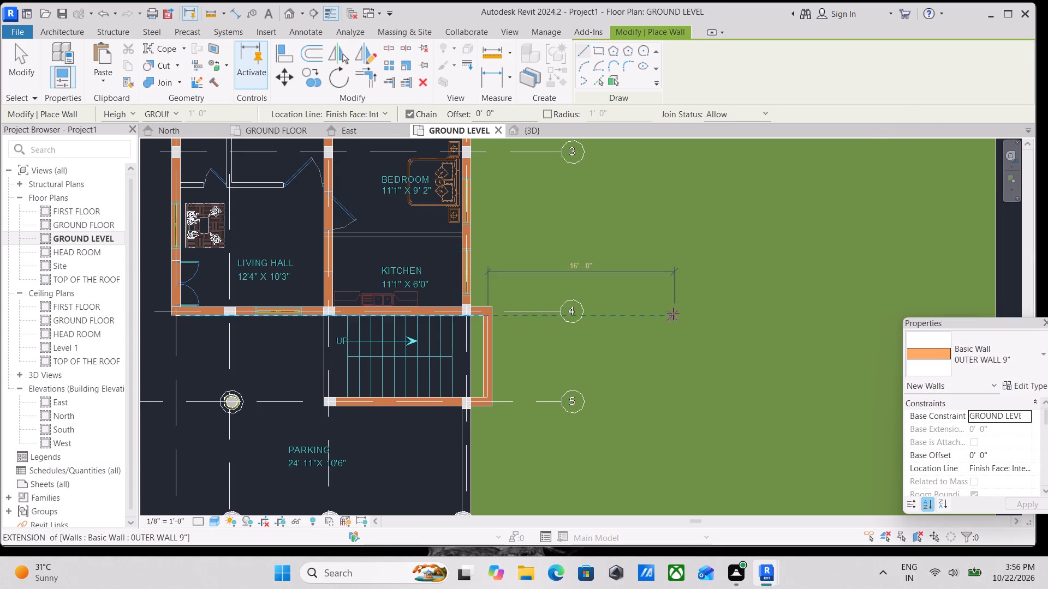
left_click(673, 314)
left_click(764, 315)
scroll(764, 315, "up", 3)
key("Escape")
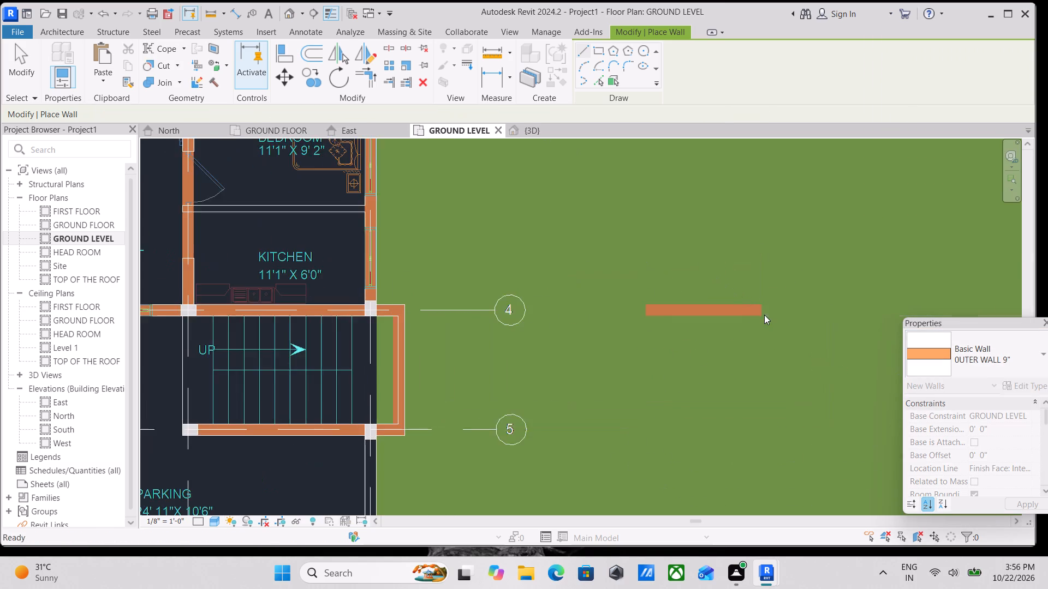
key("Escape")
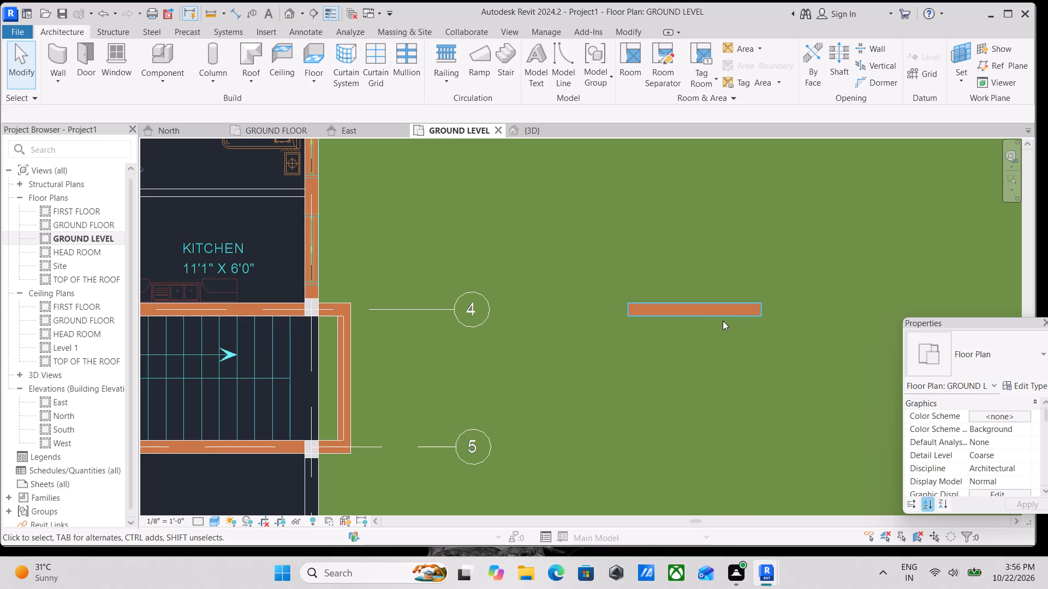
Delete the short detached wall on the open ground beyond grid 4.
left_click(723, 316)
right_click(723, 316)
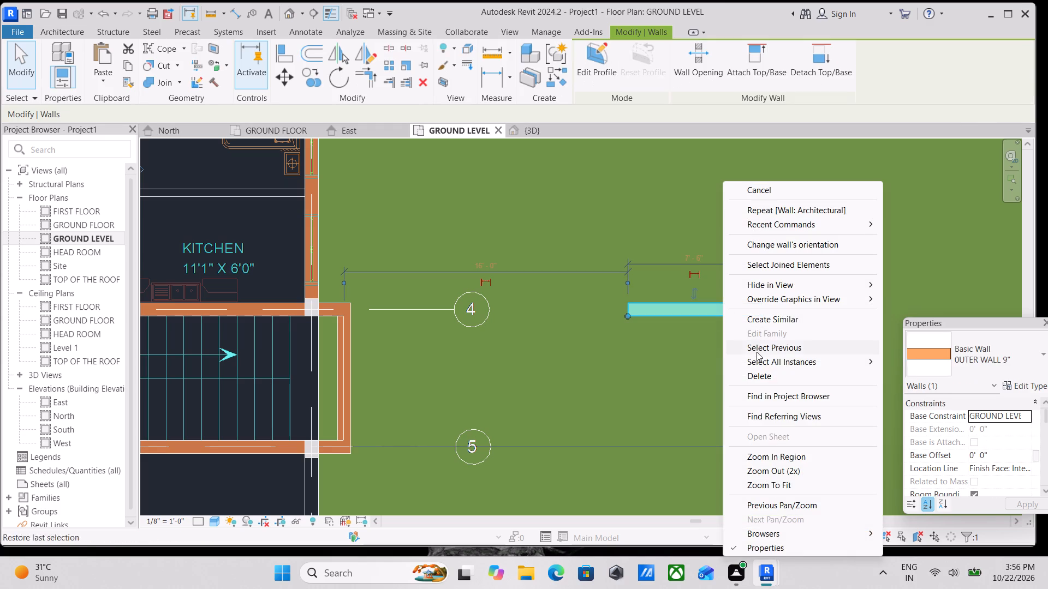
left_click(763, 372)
Draw an INNER WALL 5" wall between the 12' 4" x 10' 0" bedroom and the hall, from the passage-side wall to the central wall.
scroll(603, 318, "down", 2)
middle_click_drag(603, 318, 754, 359)
middle_click_drag(536, 313, 660, 369)
scroll(536, 313, "down", 1)
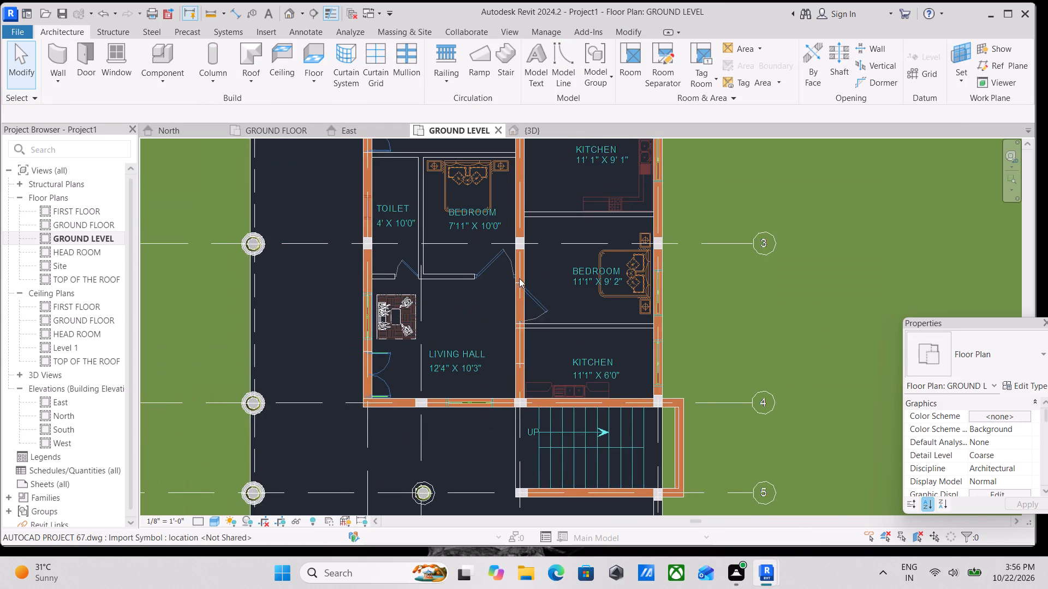
middle_click_drag(519, 278, 586, 382)
middle_click_drag(486, 283, 526, 358)
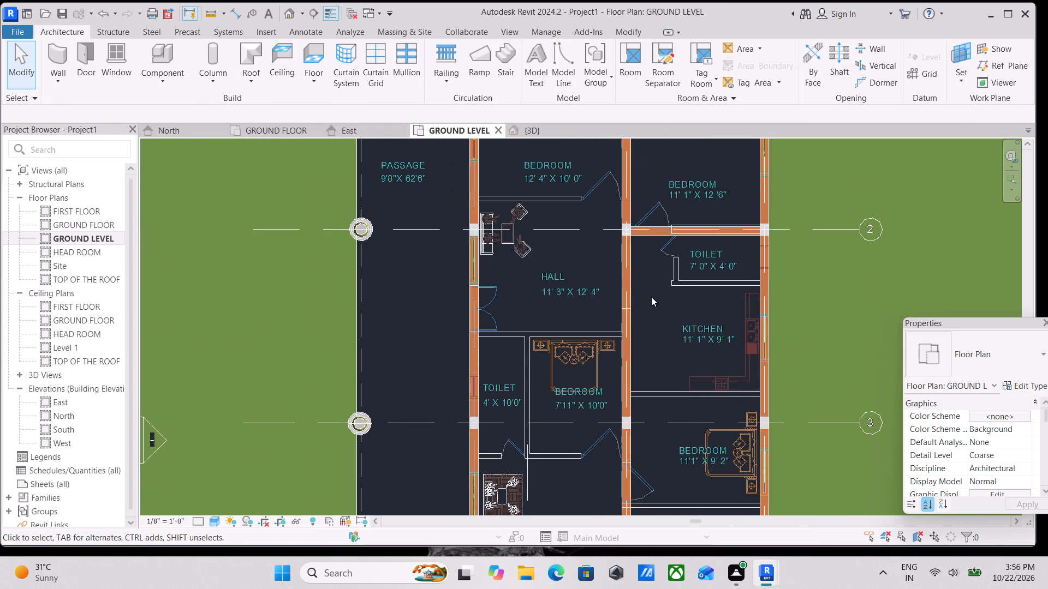
type("WA")
scroll(452, 171, "up", 1)
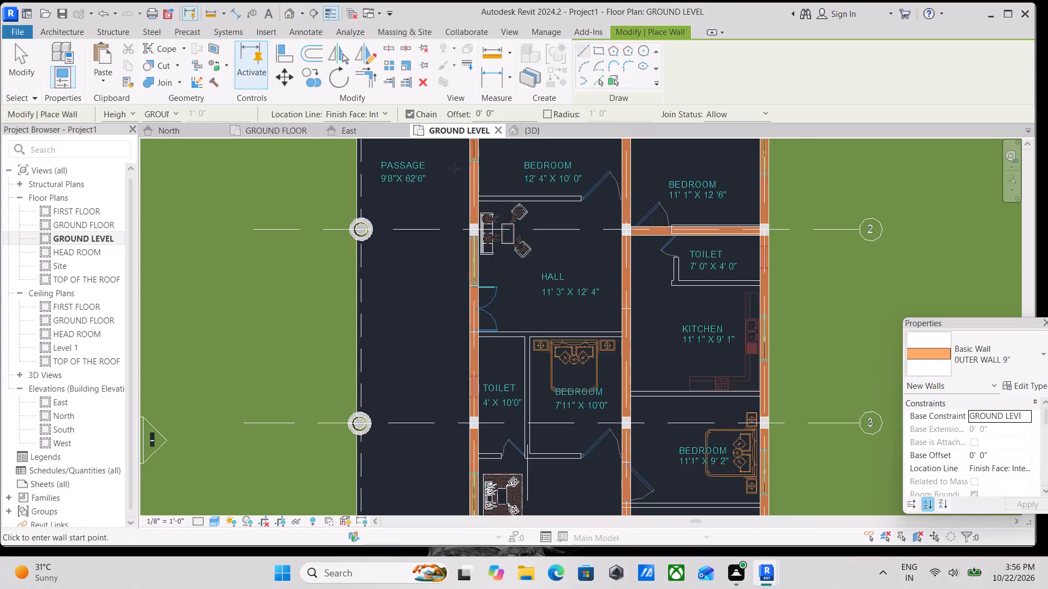
scroll(454, 169, "up", 1)
scroll(486, 213, "up", 2)
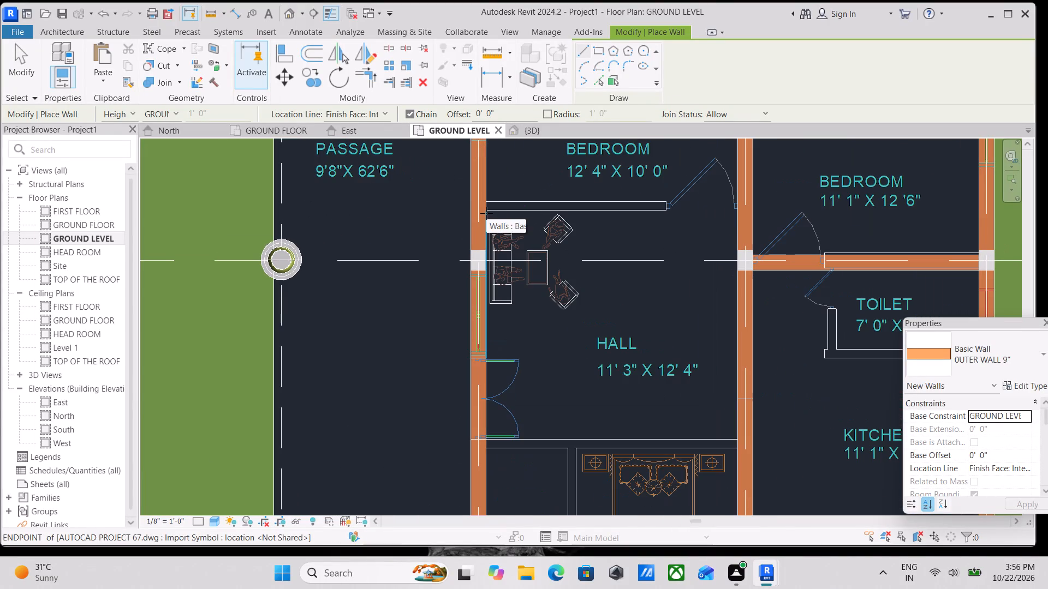
left_click(992, 348)
scroll(916, 169, "down", 3)
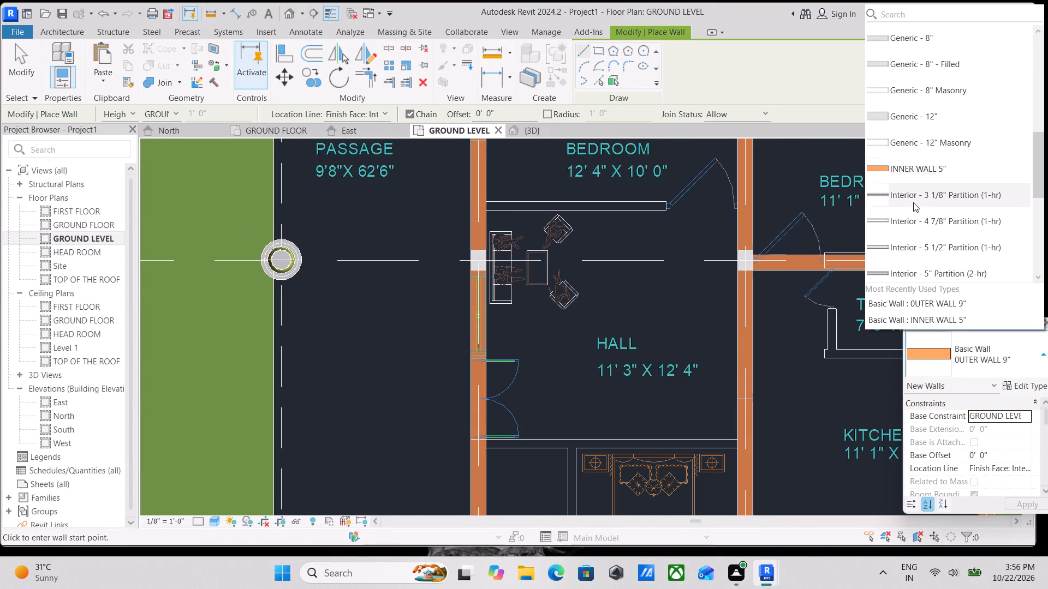
left_click(919, 171)
scroll(494, 232, "up", 2)
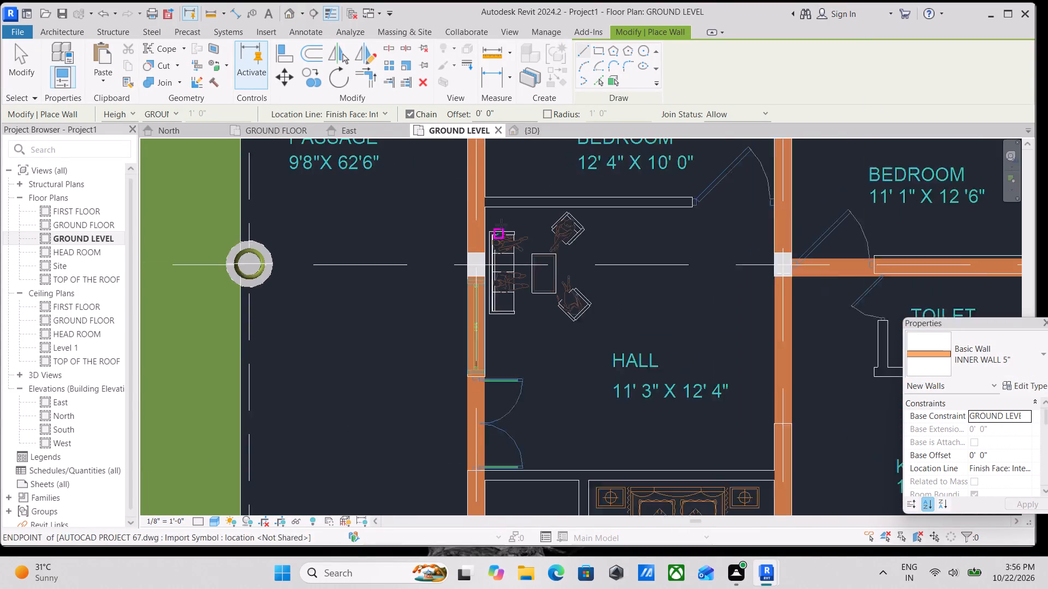
middle_click_drag(503, 216, 486, 311)
left_click(467, 299)
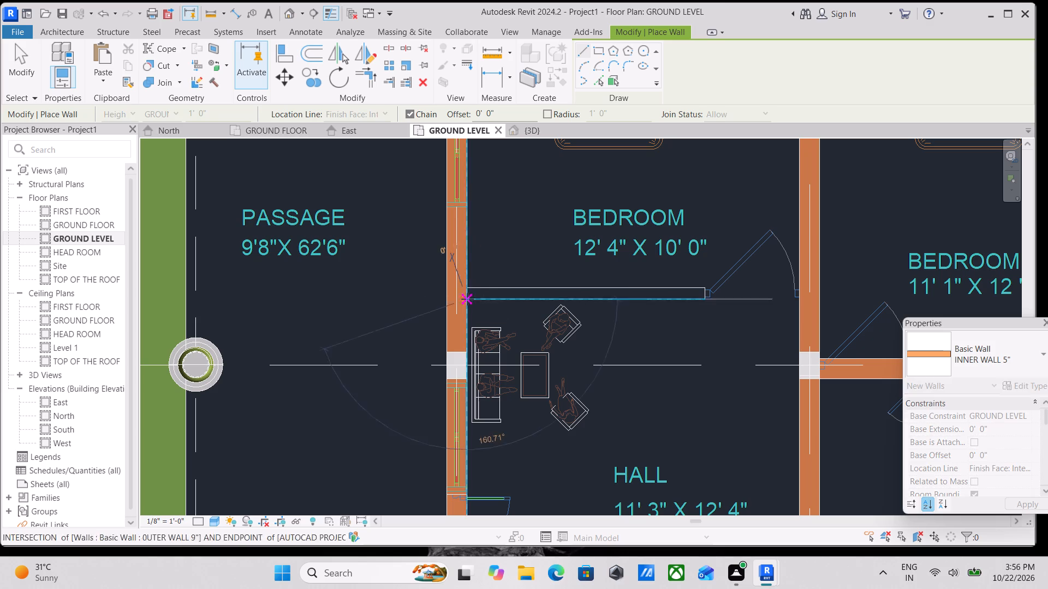
middle_click_drag(668, 302, 471, 304)
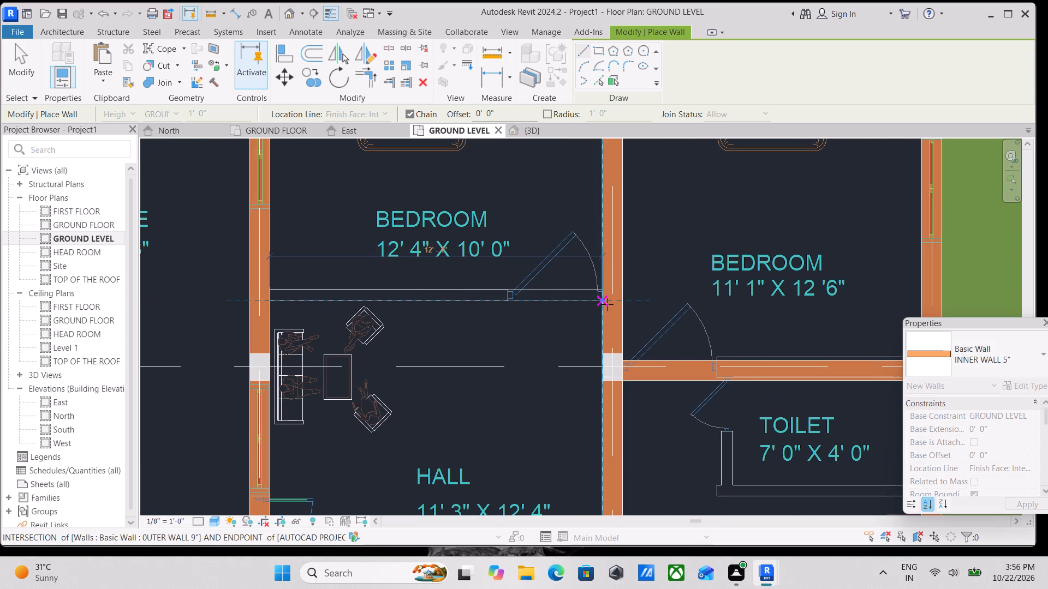
left_click(607, 304)
key("Escape")
Draw an INNER WALL 5" wall separating the hall from the toilet and 7'11" x 10'0" bedroom, spanning the passage-side and central walls.
scroll(614, 292, "down", 2)
middle_click_drag(614, 292, 547, 393)
scroll(565, 305, "down", 3)
middle_click_drag(565, 305, 552, 265)
middle_click_drag(492, 436, 469, 283)
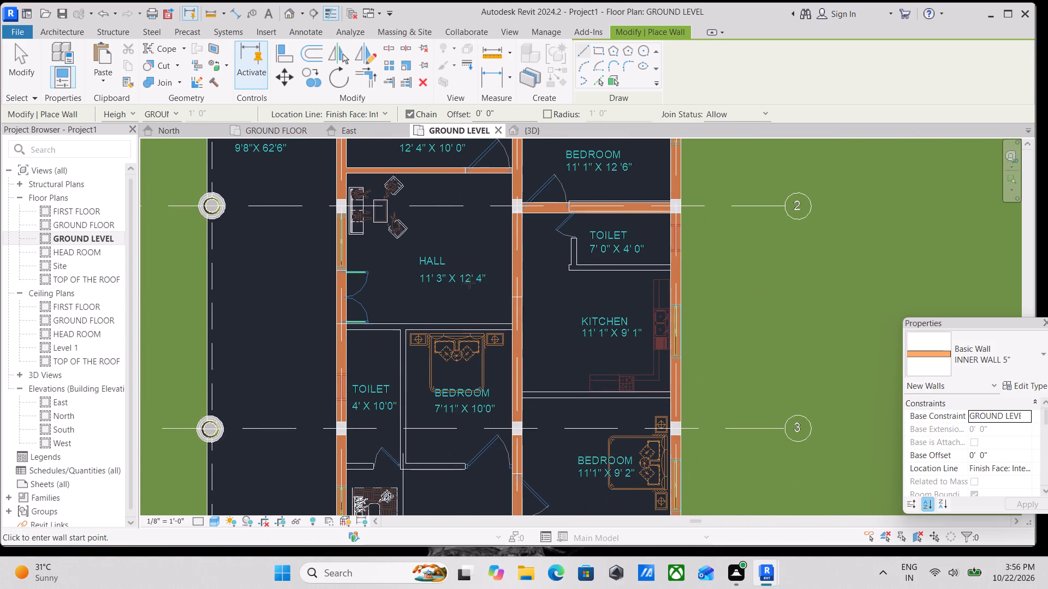
scroll(329, 357, "up", 4)
left_click(360, 320)
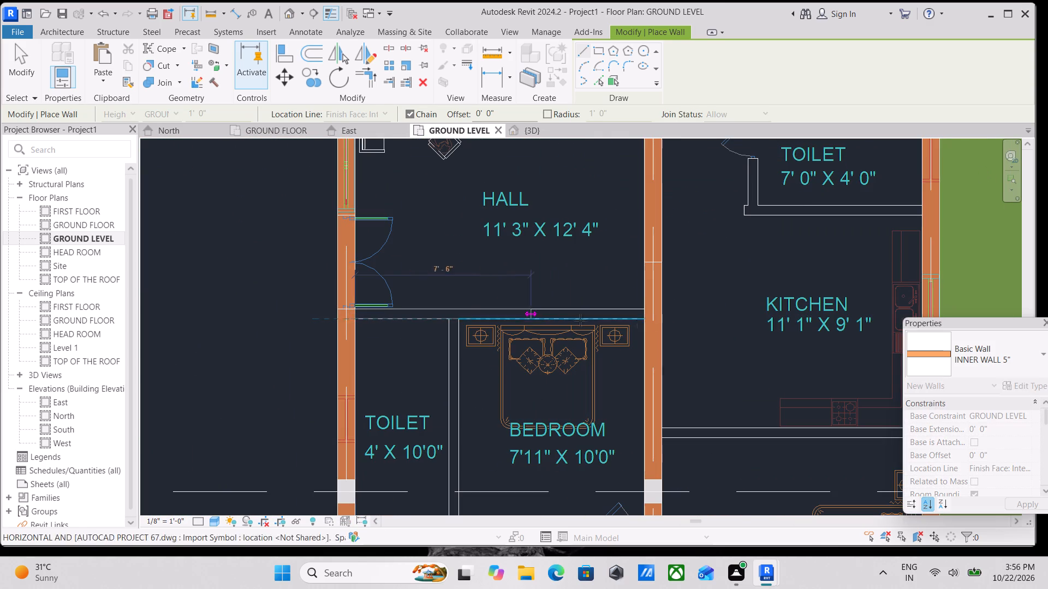
left_click(646, 321)
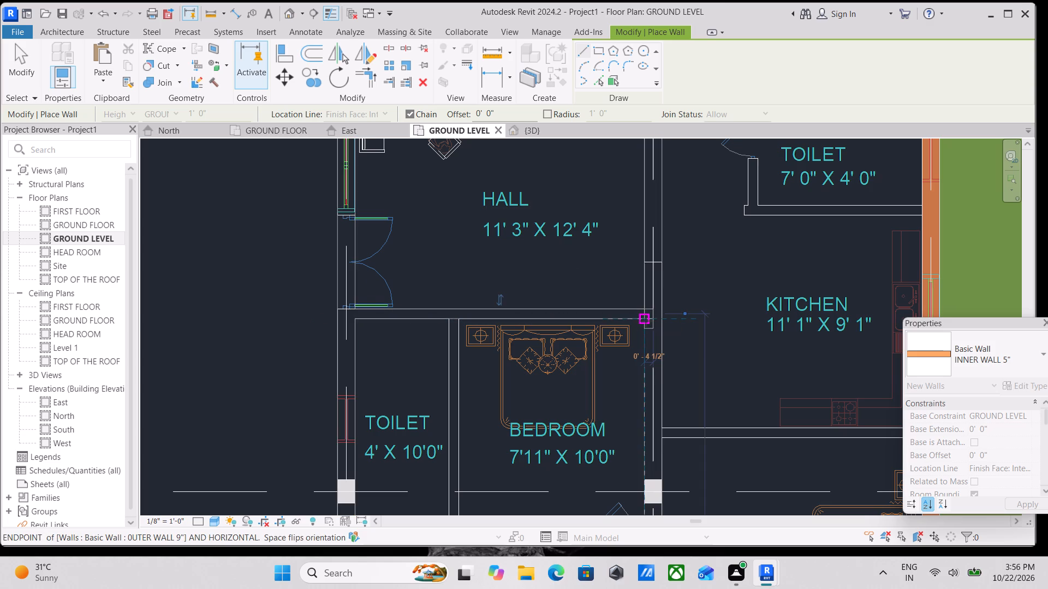
key("Escape")
Draw an INNER WALL 5" wall between the living hall and the toilet and bedroom, continuous across both door openings to the central wall.
scroll(468, 383, "down", 3)
middle_click_drag(468, 378, 475, 263)
scroll(472, 381, "down", 1)
middle_click_drag(470, 386, 485, 315)
scroll(537, 323, "up", 1)
scroll(400, 306, "up", 3)
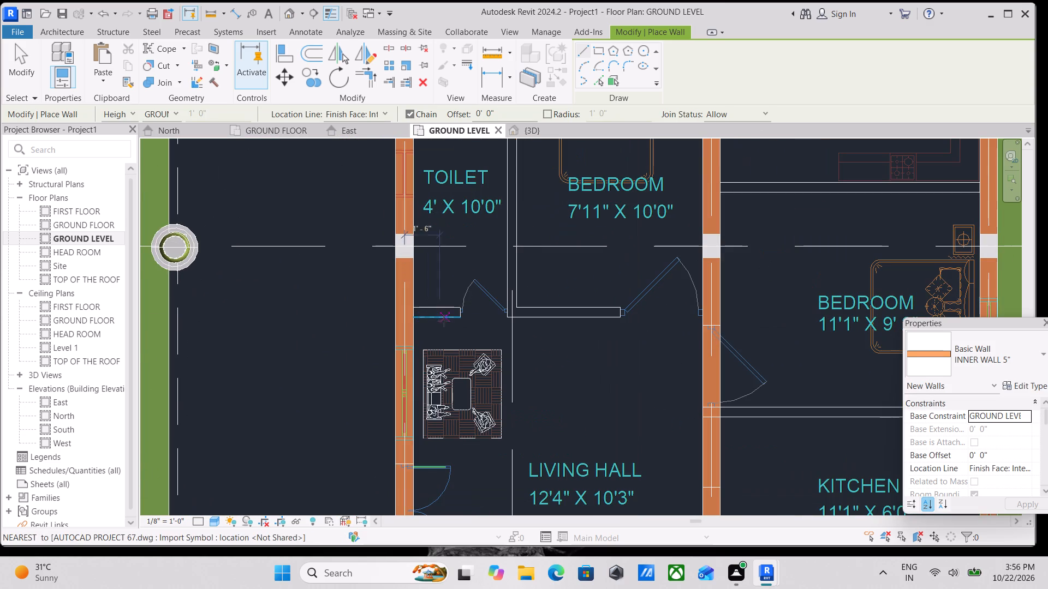
left_click(413, 320)
key("Escape")
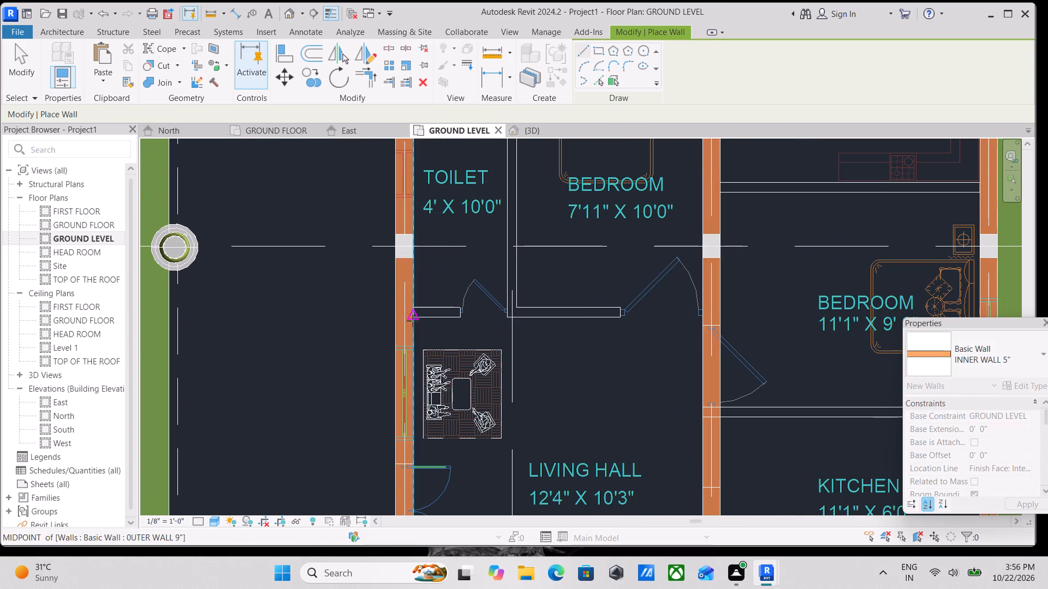
scroll(415, 318, "up", 5)
left_click(413, 317)
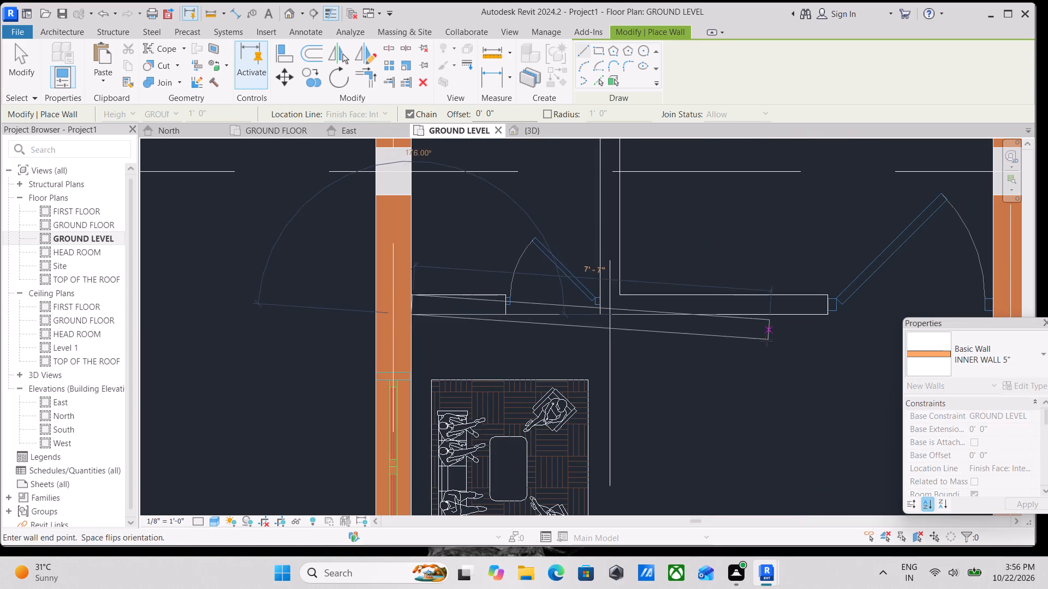
middle_click_drag(766, 340, 394, 329)
middle_click_drag(742, 324, 649, 324)
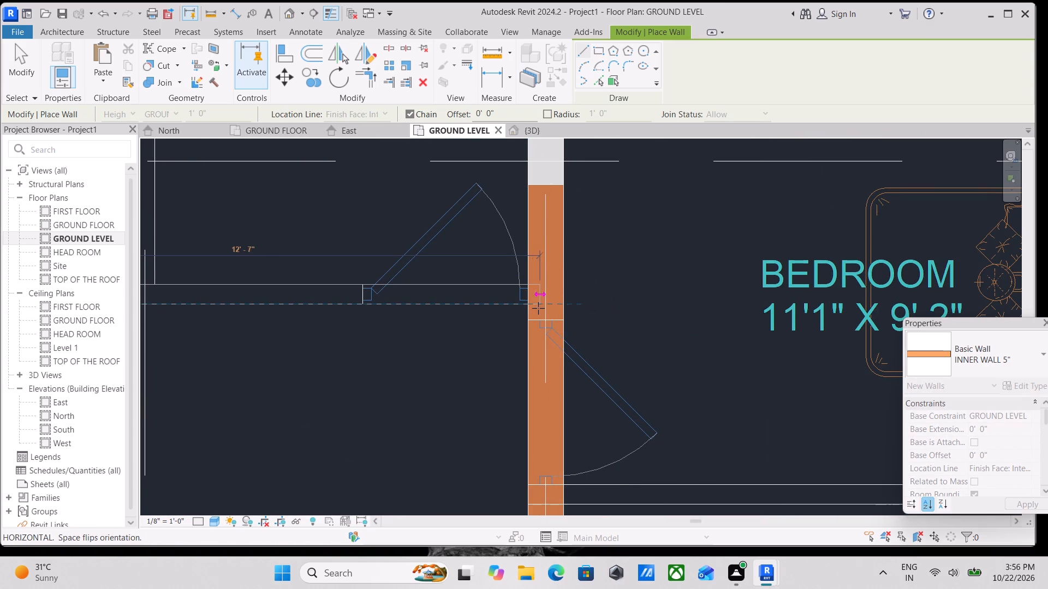
left_click(534, 310)
key("Escape")
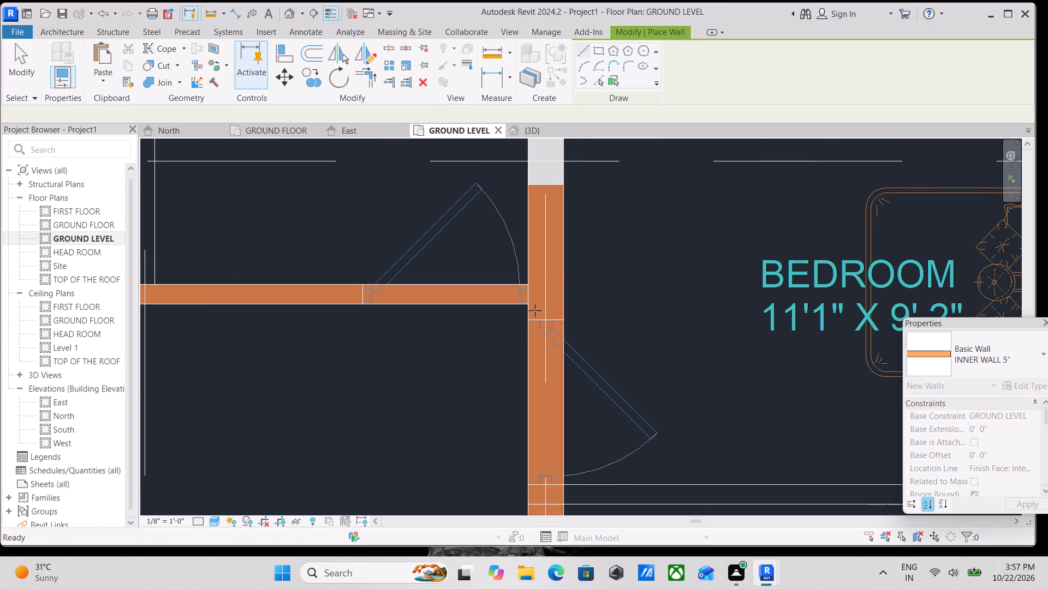
Draw a vertical INNER WALL 5" partition between the 4' x 10'0" toilet and the 7'11" x 10'0" bedroom, joining the two horizontal inner walls.
scroll(422, 339, "down", 3)
scroll(378, 352, "down", 3)
middle_click_drag(376, 352, 566, 340)
middle_click_drag(438, 312, 503, 447)
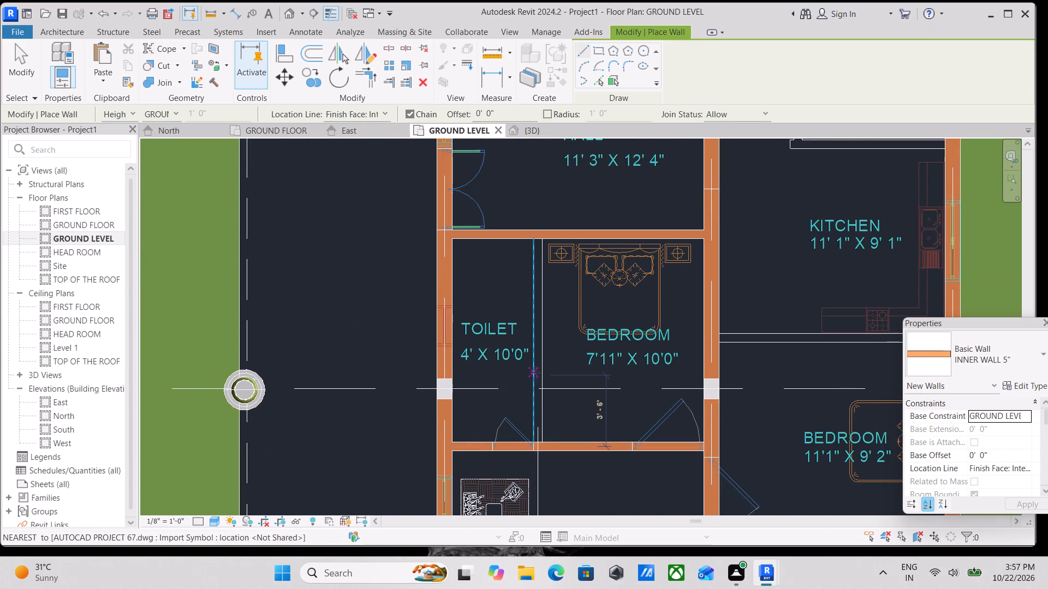
scroll(537, 442, "up", 2)
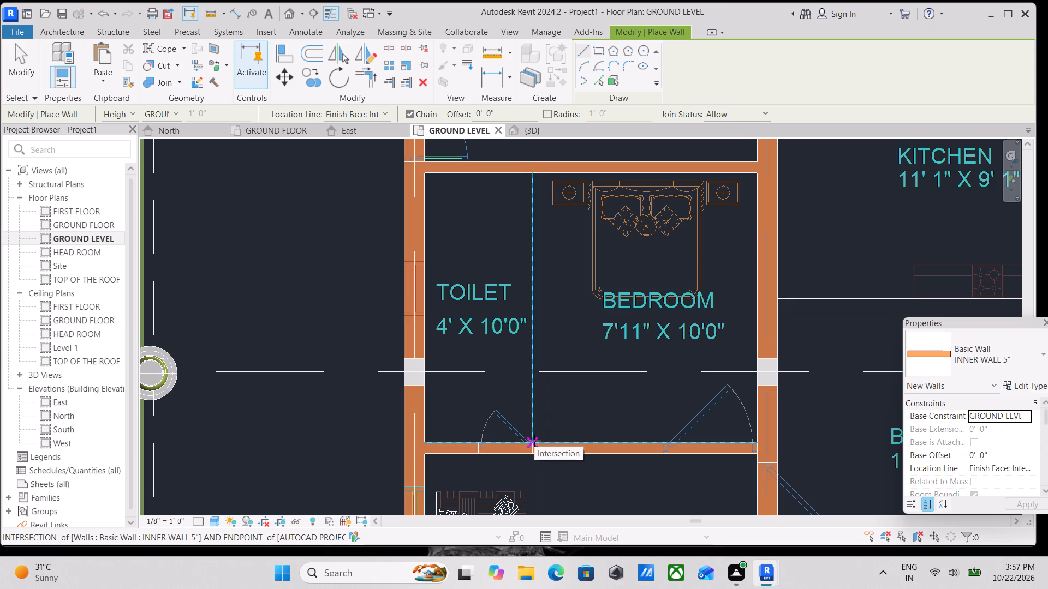
scroll(545, 448, "up", 6)
left_click(545, 435)
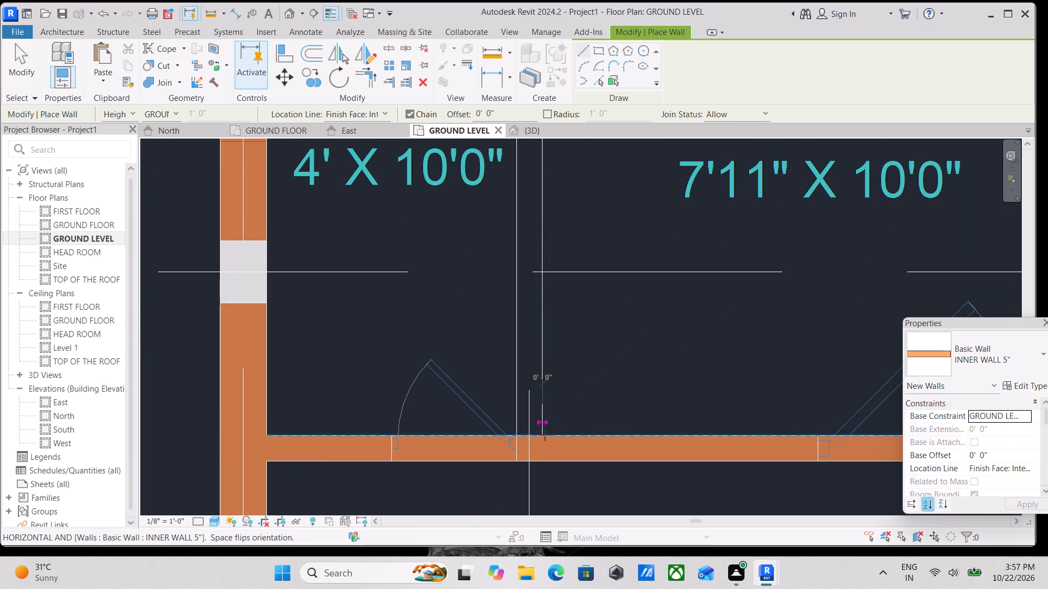
middle_click_drag(549, 273, 538, 453)
scroll(537, 260, "down", 1)
middle_click_drag(537, 260, 519, 489)
scroll(516, 329, "down", 2)
middle_click_drag(516, 329, 510, 427)
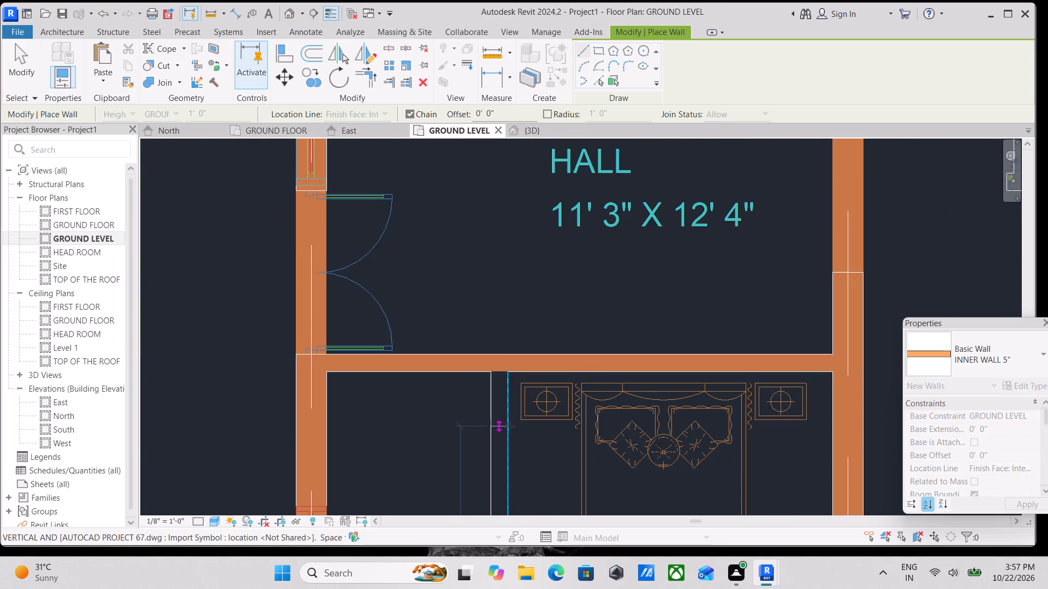
scroll(500, 381, "up", 1)
left_click(504, 370)
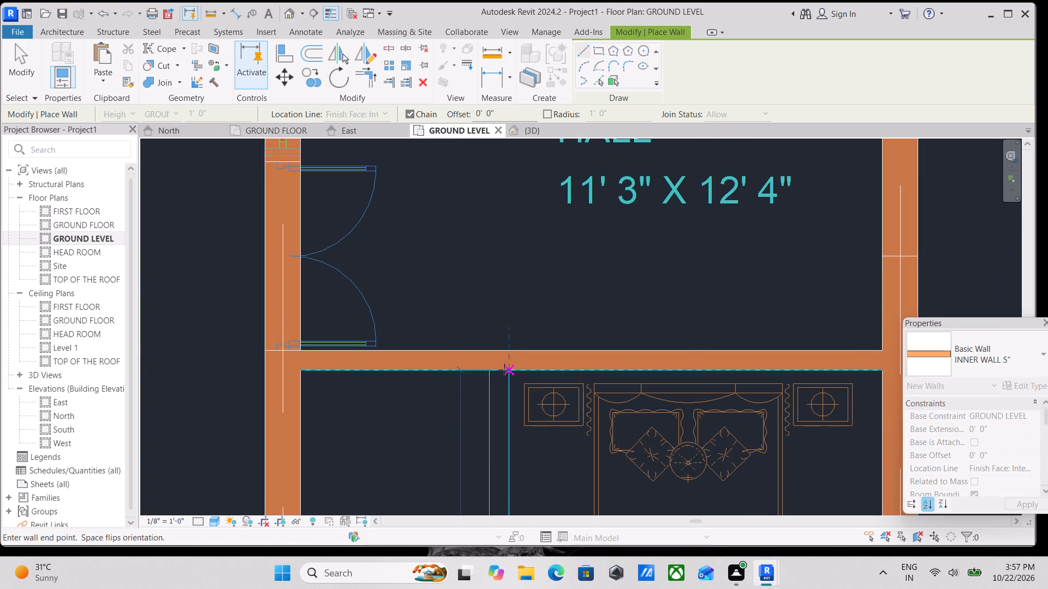
key("Escape")
Draw an INNER WALL 5" wall between the 11'1" x 9'2" bedroom and the 11'1" x 6'0" kitchen, from the outer wall to the central wall.
scroll(520, 407, "down", 9)
middle_click_drag(541, 452, 537, 268)
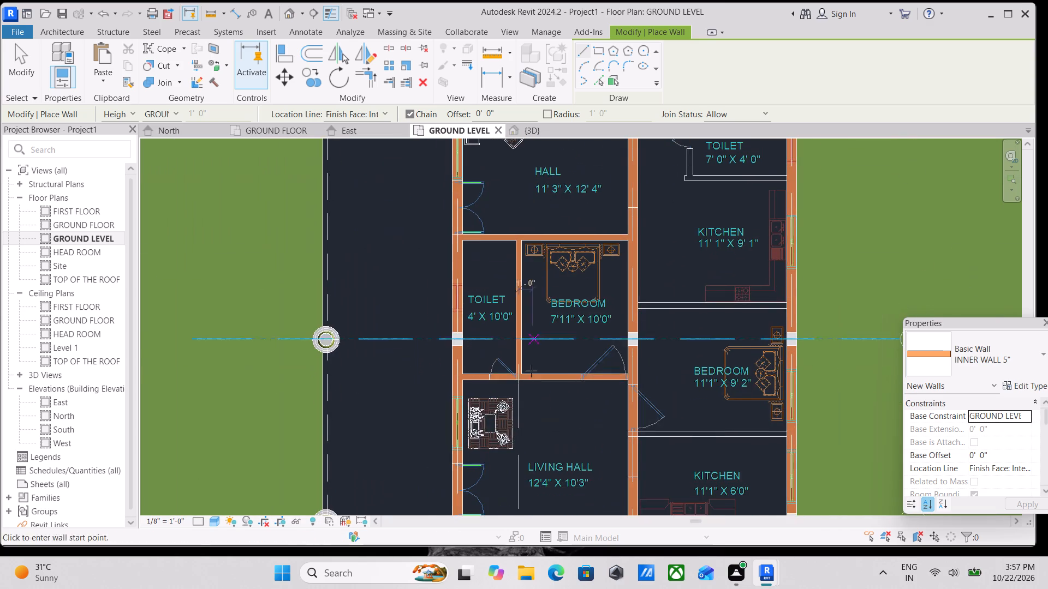
scroll(527, 384, "down", 1)
middle_click_drag(526, 386, 522, 279)
middle_click_drag(666, 368, 570, 409)
scroll(665, 360, "up", 2)
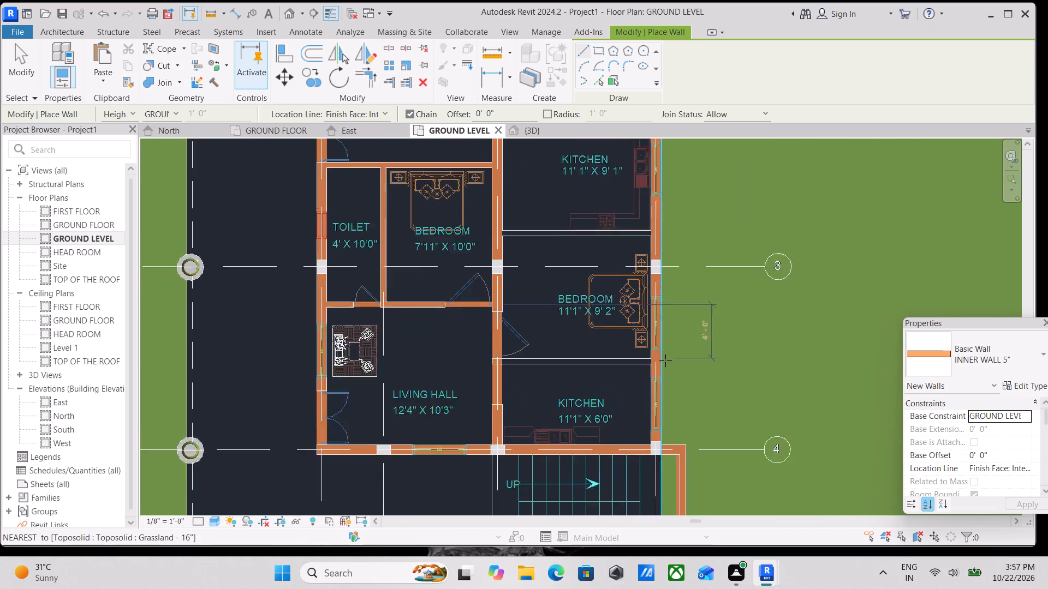
scroll(665, 360, "up", 7)
left_click(629, 365)
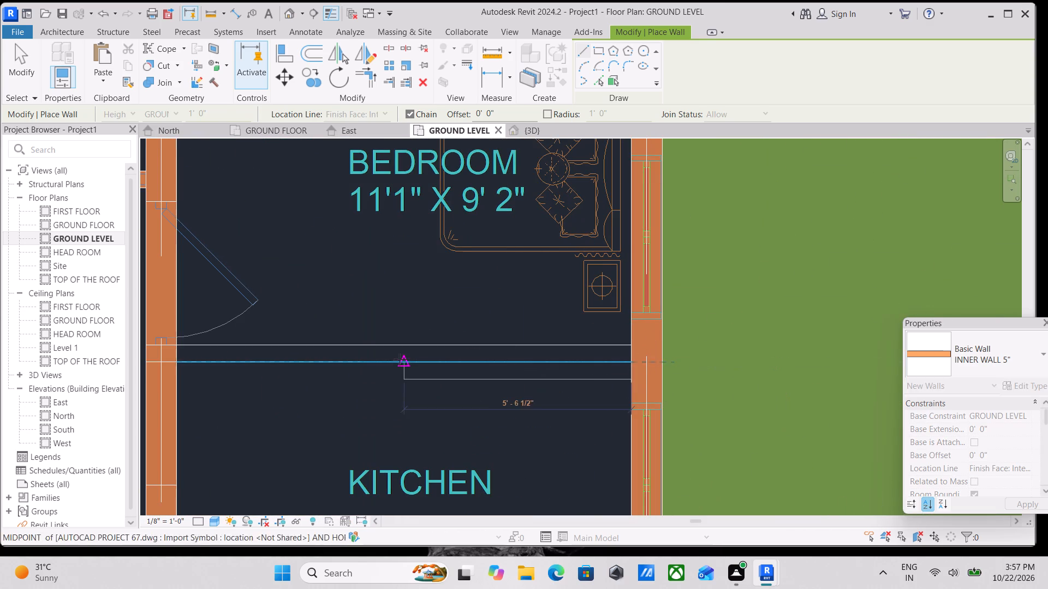
key("space")
middle_click_drag(396, 362, 636, 377)
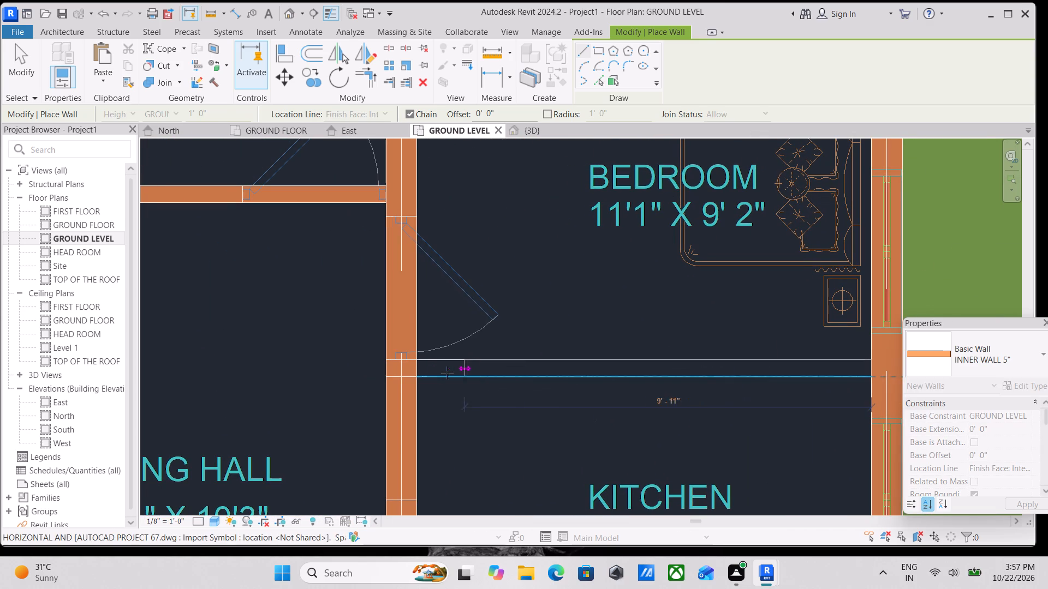
left_click(418, 378)
key("Escape")
Draw an INNER WALL 5" wall between the 11'1" x 9'1" kitchen and the 11'1" x 9'2" bedroom, from the central wall to the outer wall.
scroll(420, 377, "down", 2)
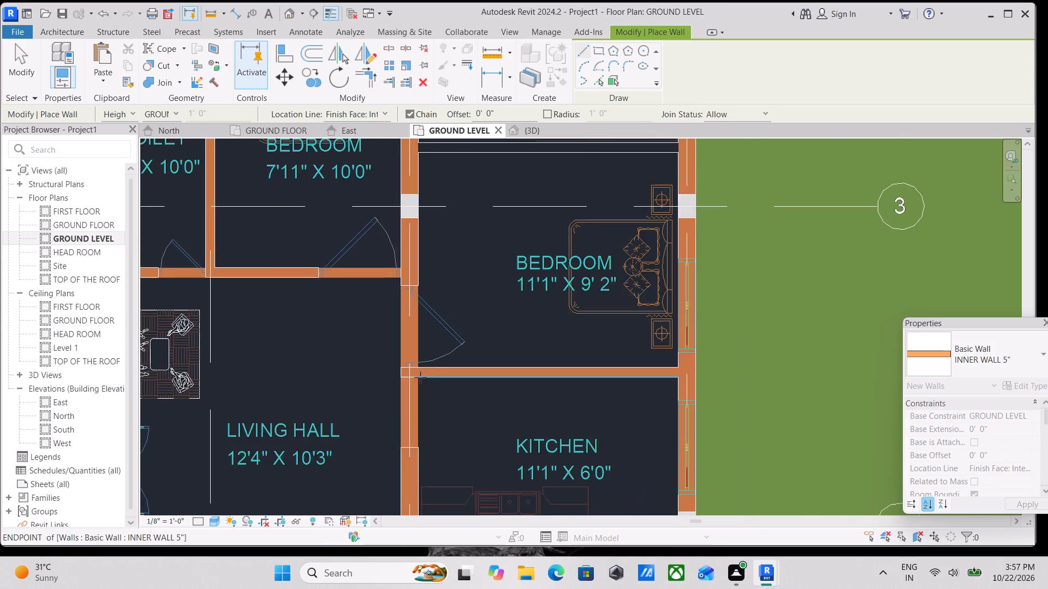
scroll(420, 377, "down", 4)
middle_click_drag(424, 373, 428, 490)
middle_click_drag(430, 335, 430, 383)
scroll(430, 380, "up", 3)
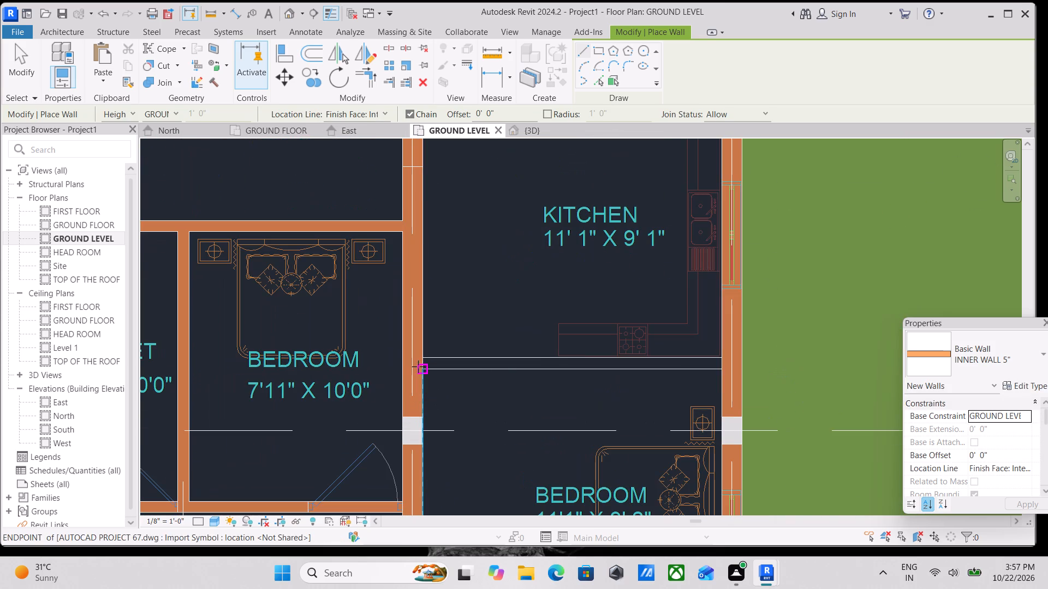
left_click(418, 367)
middle_click_drag(582, 364, 458, 370)
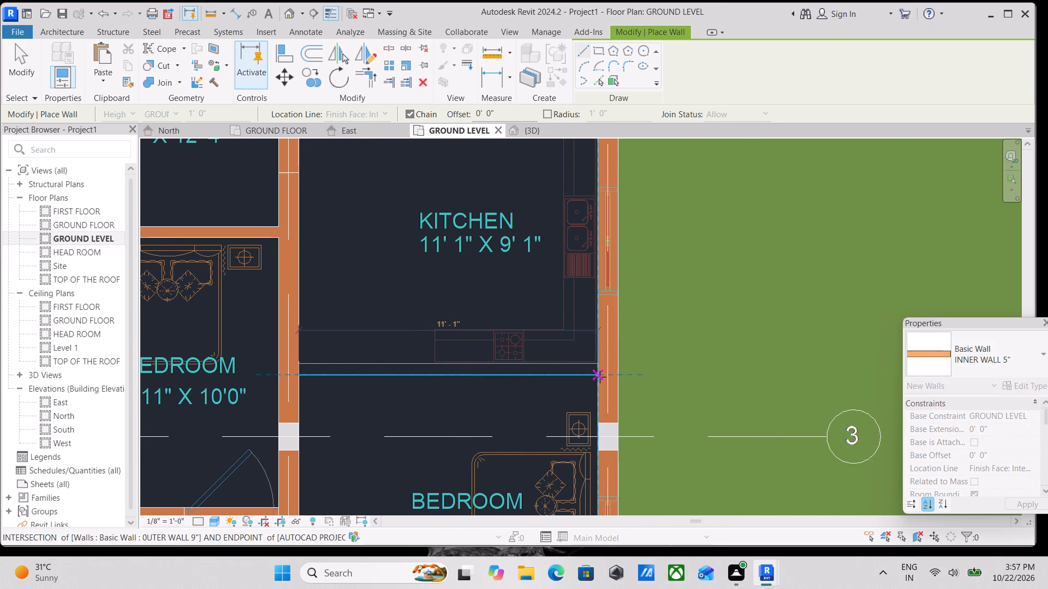
left_click(600, 377)
key("Escape")
Draw an INNER WALL 5" wall about 7' 11 1/2" long between the 7'0" x 4'0" toilet and the kitchen, starting at the outer wall.
scroll(400, 334, "down", 3)
middle_click_drag(401, 336, 505, 431)
middle_click_drag(474, 339, 494, 434)
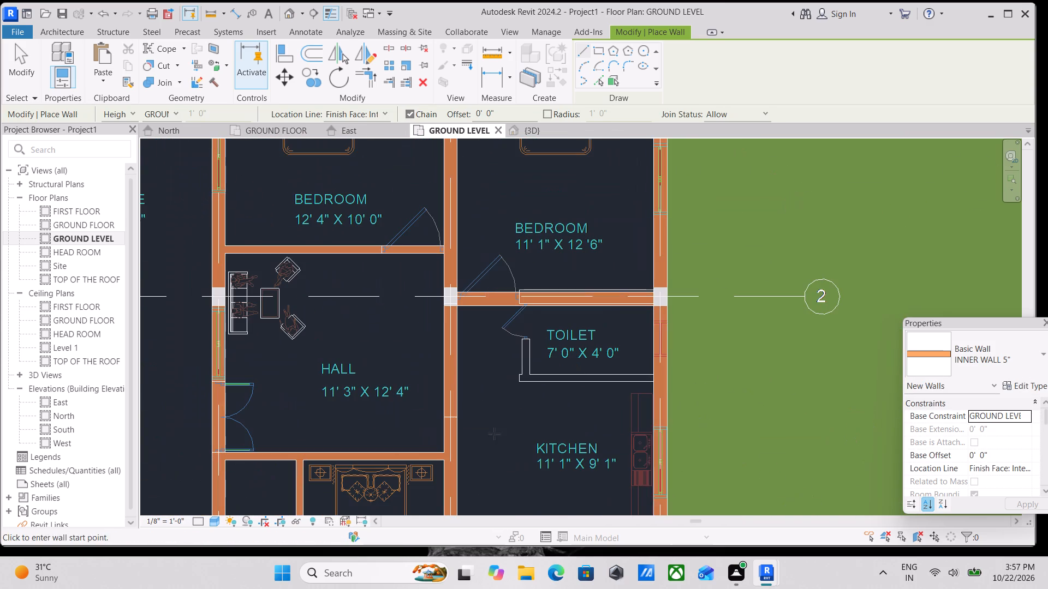
scroll(660, 383, "up", 2)
left_click(650, 379)
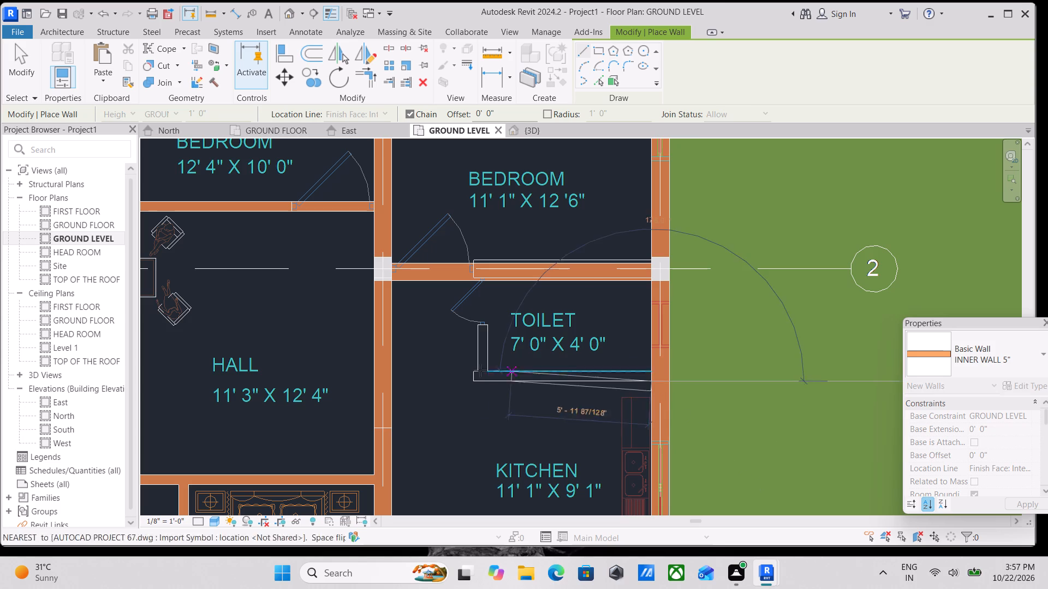
key("space")
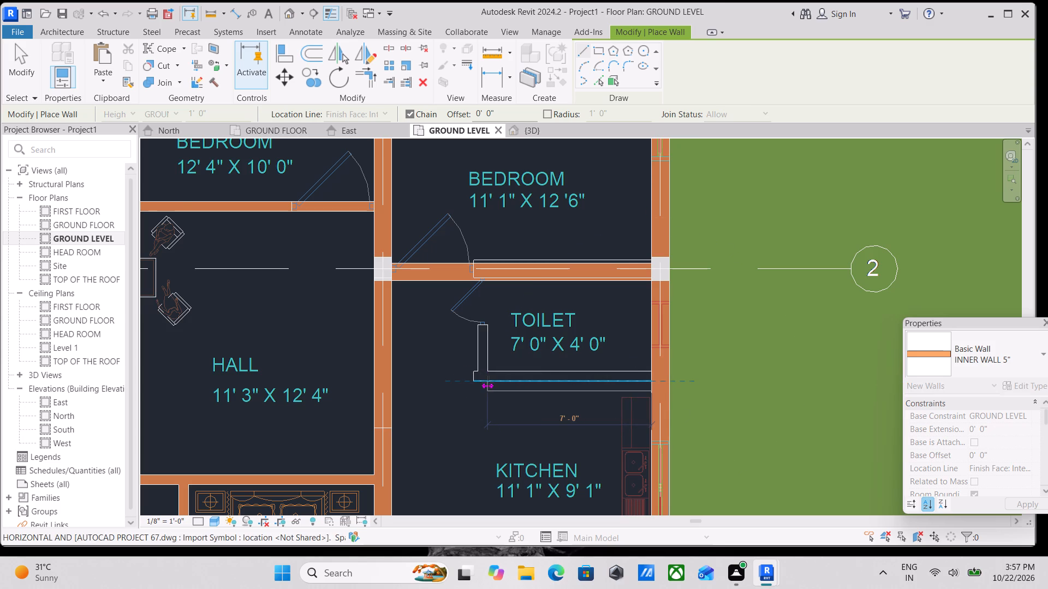
scroll(463, 381, "up", 1)
left_click(471, 381)
key("Escape")
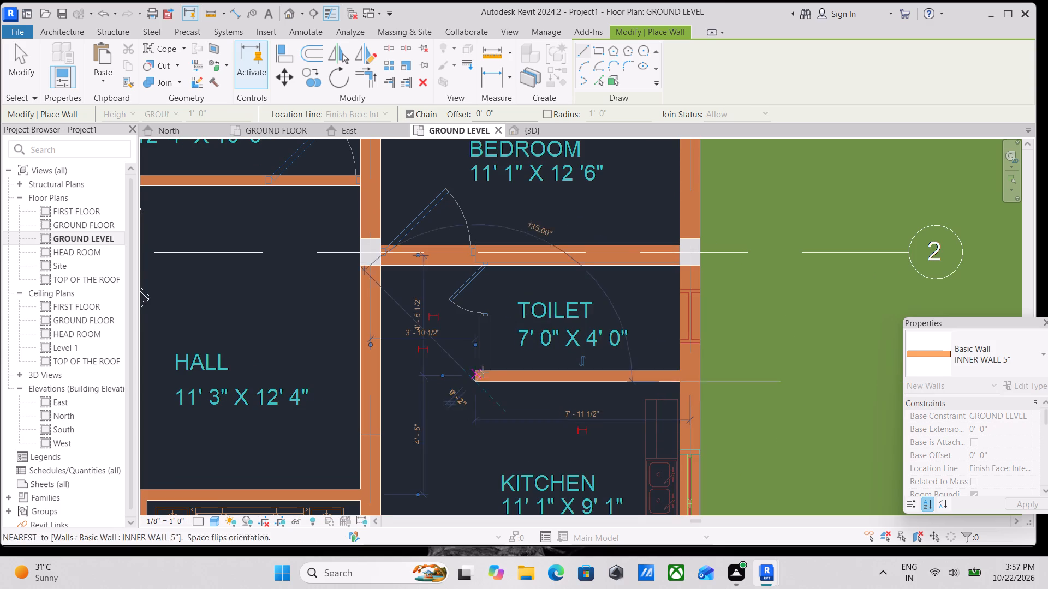
Draw a vertical INNER WALL 5" wall closing the door side of the 7'0" x 4'0" toilet, up to the wall below the 11'1" x 12'6" bedroom.
left_click(492, 369)
middle_click_drag(501, 281, 486, 326)
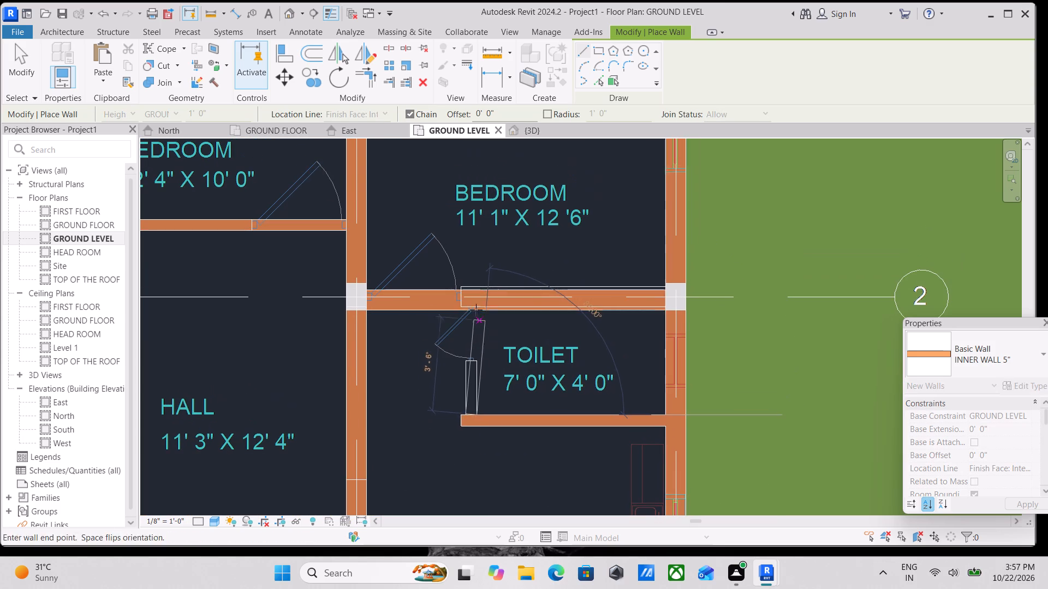
left_click(474, 312)
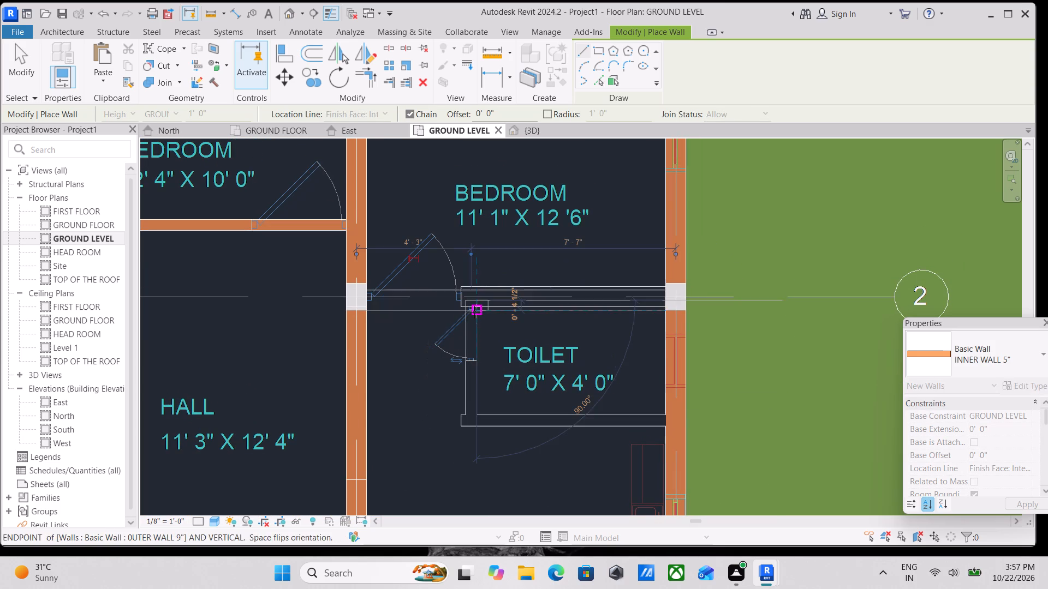
key("Escape")
scroll(545, 371, "down", 6)
middle_click_drag(550, 369, 540, 426)
scroll(547, 350, "down", 2)
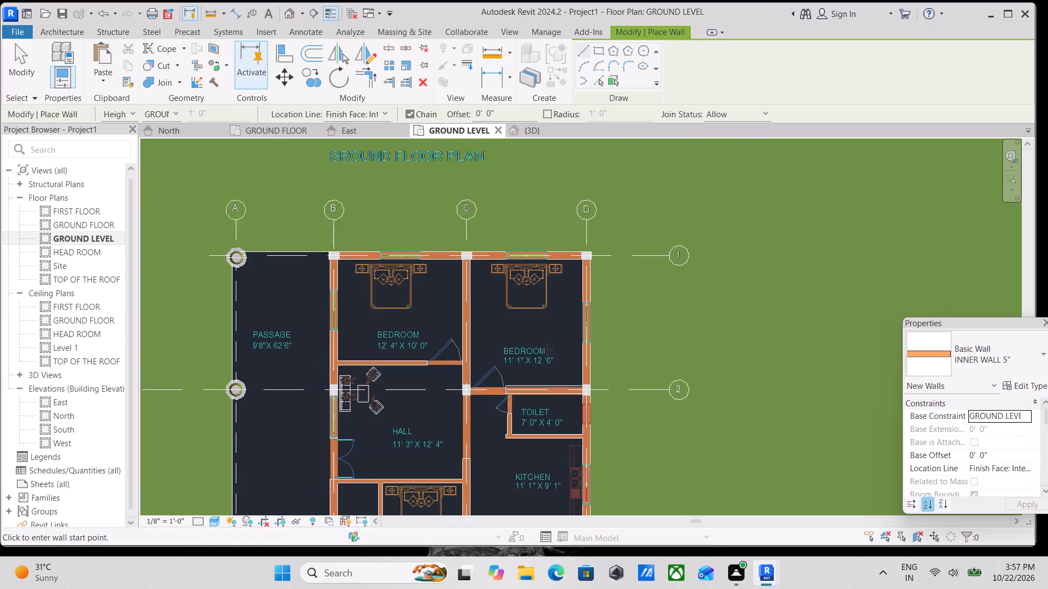
middle_click_drag(547, 350, 547, 309)
key("Escape")
key("Escape")
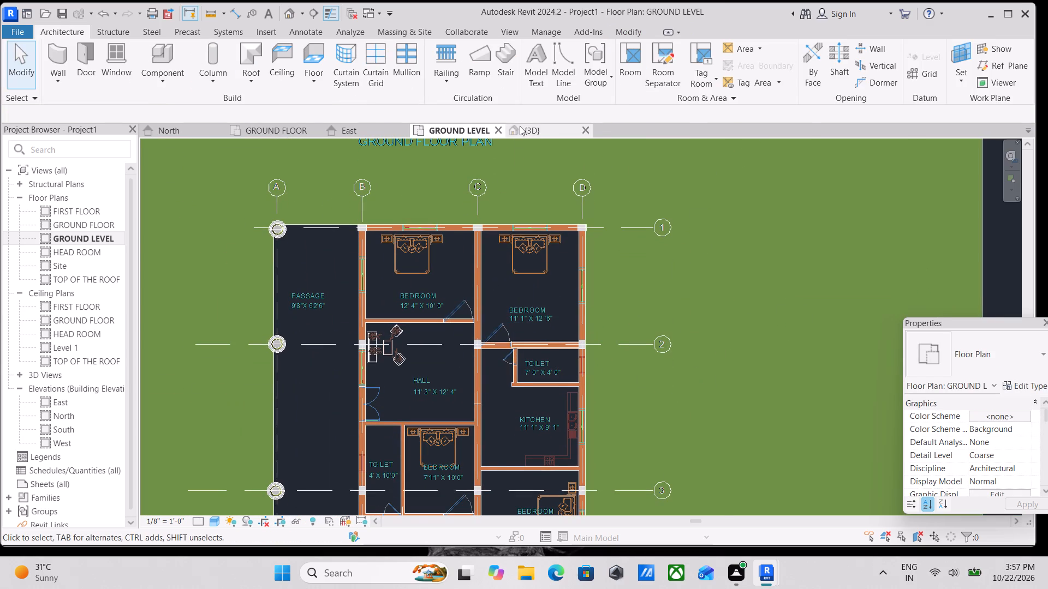
Open the {3D} view of the building.
left_click(520, 125)
scroll(548, 303, "down", 2)
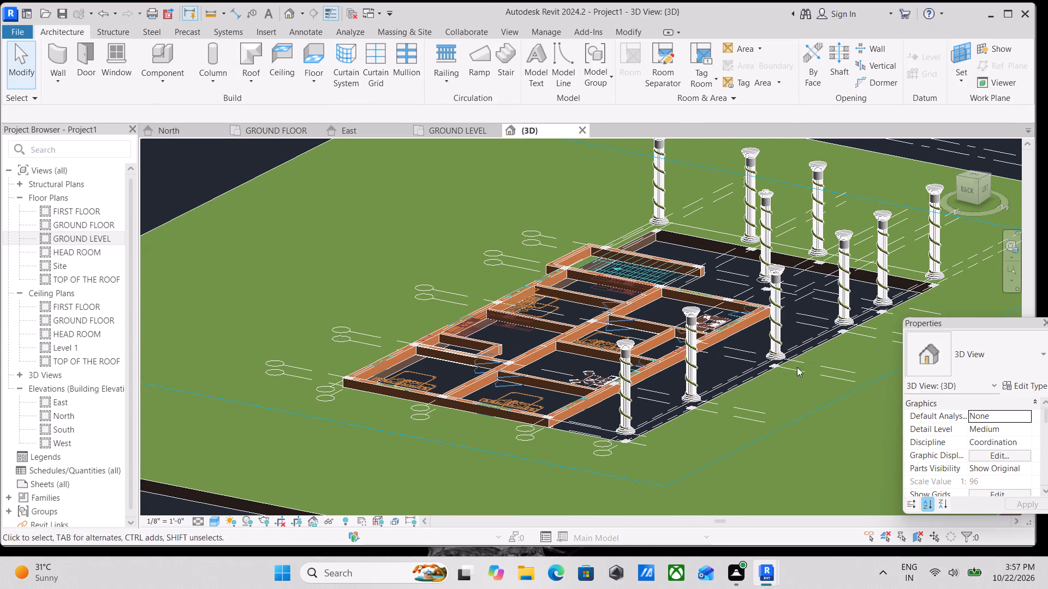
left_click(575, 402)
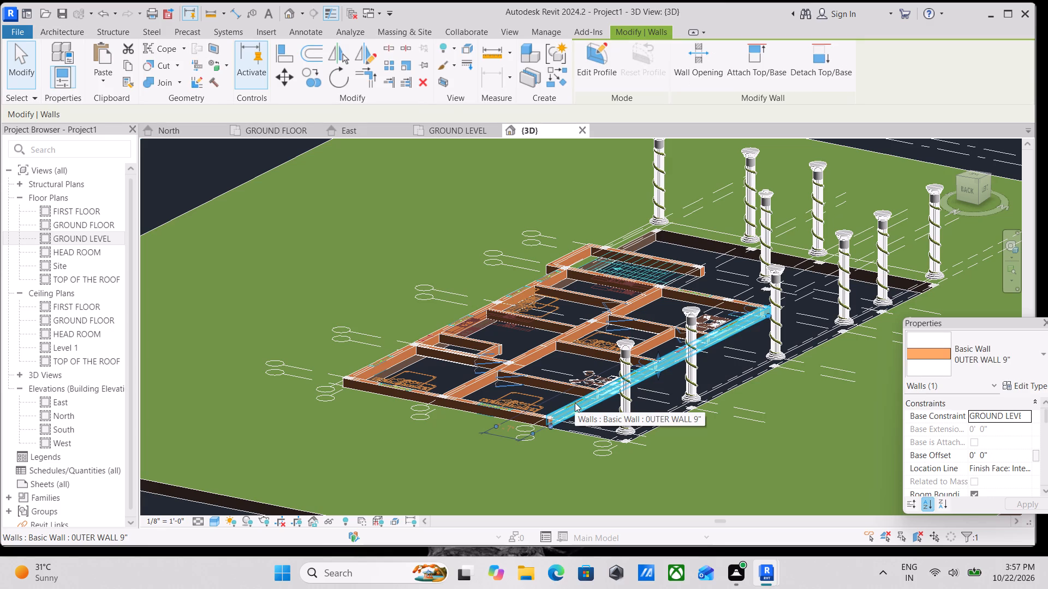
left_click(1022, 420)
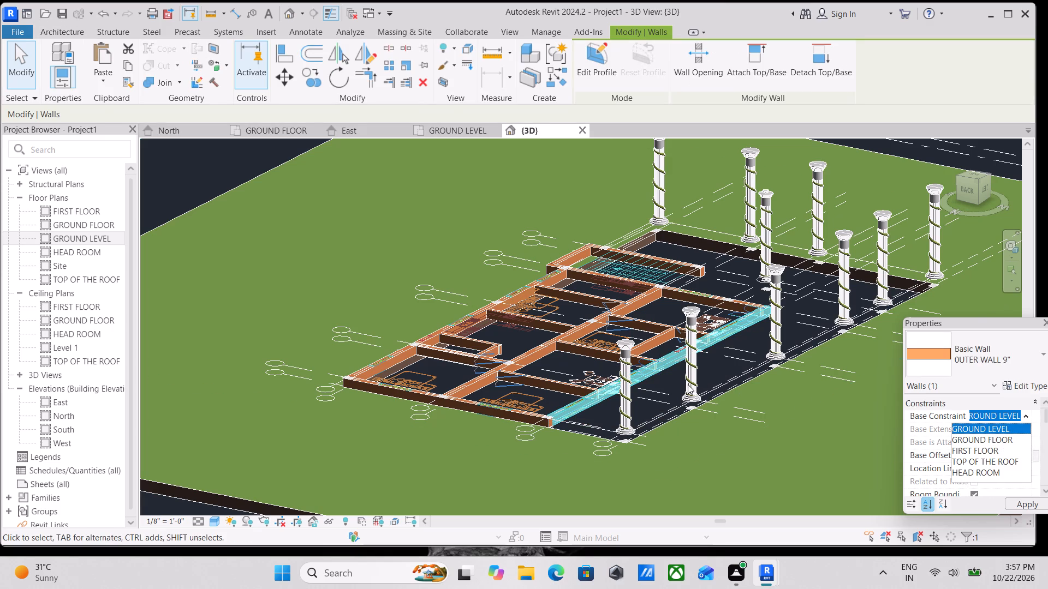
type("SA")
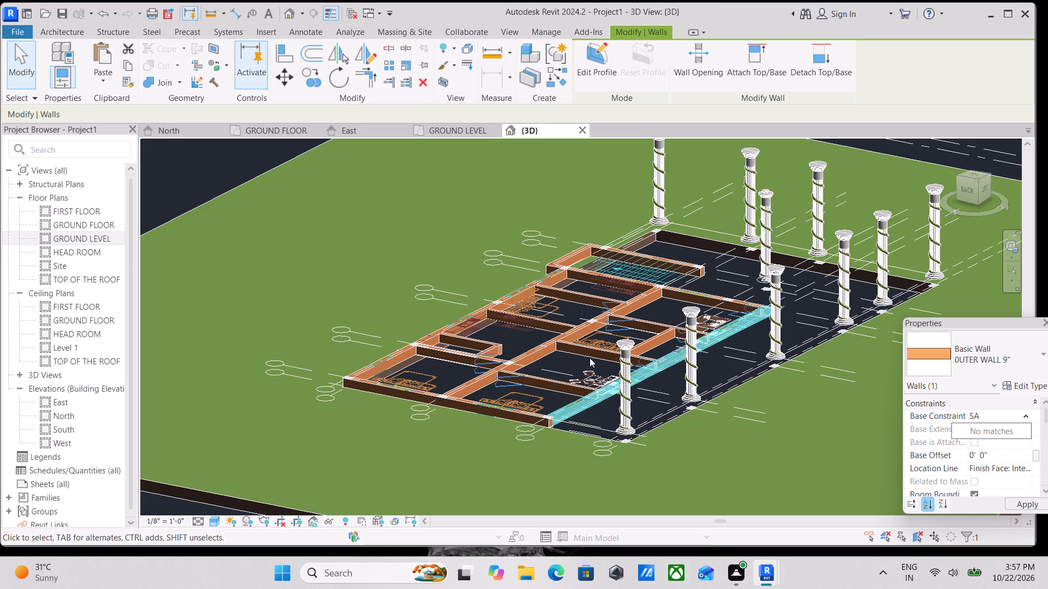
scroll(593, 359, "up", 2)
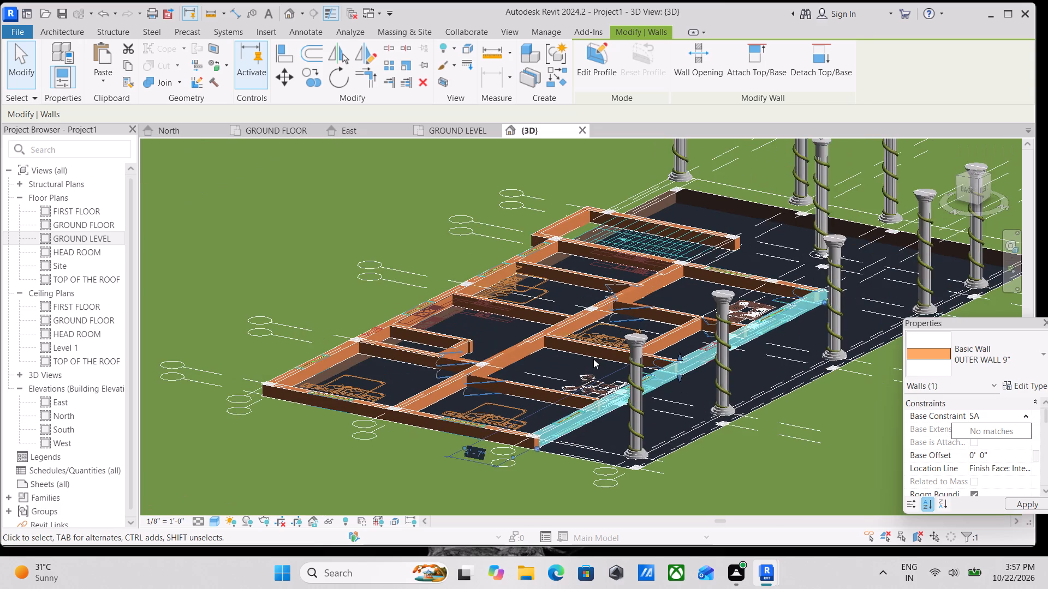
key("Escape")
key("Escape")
Select all instances of the OUTER WALL 9" and INNER WALL 5" types together in the 3D view.
left_click(505, 430)
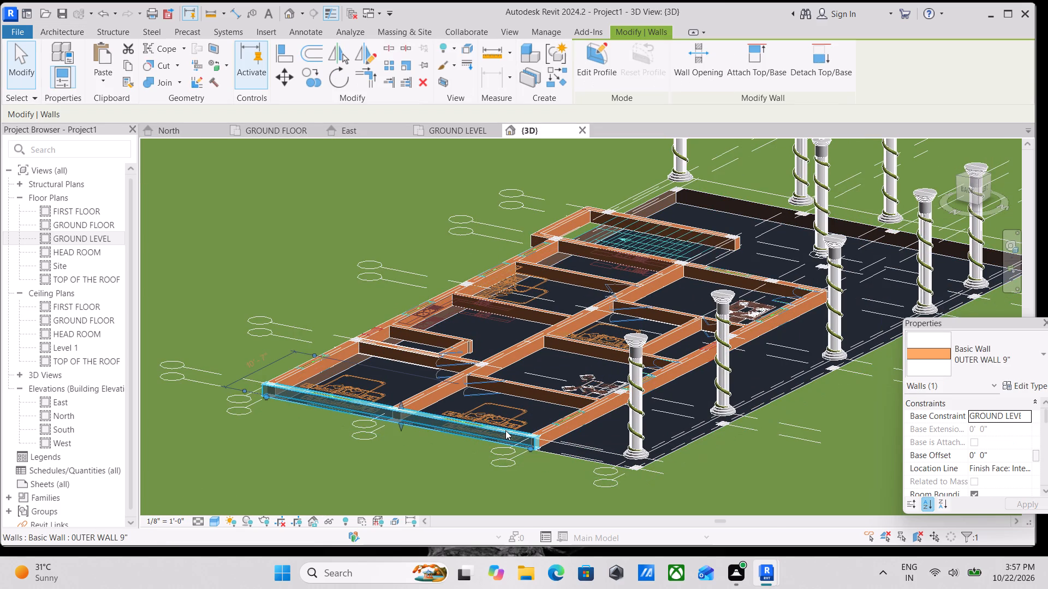
type("SA")
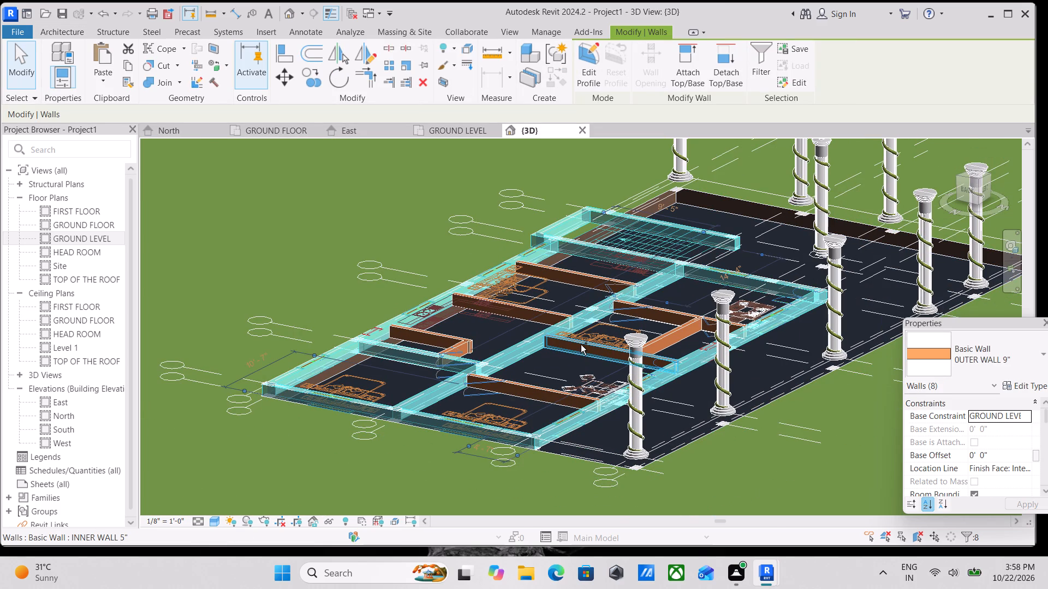
left_click(582, 344, "ctrl")
type("SA")
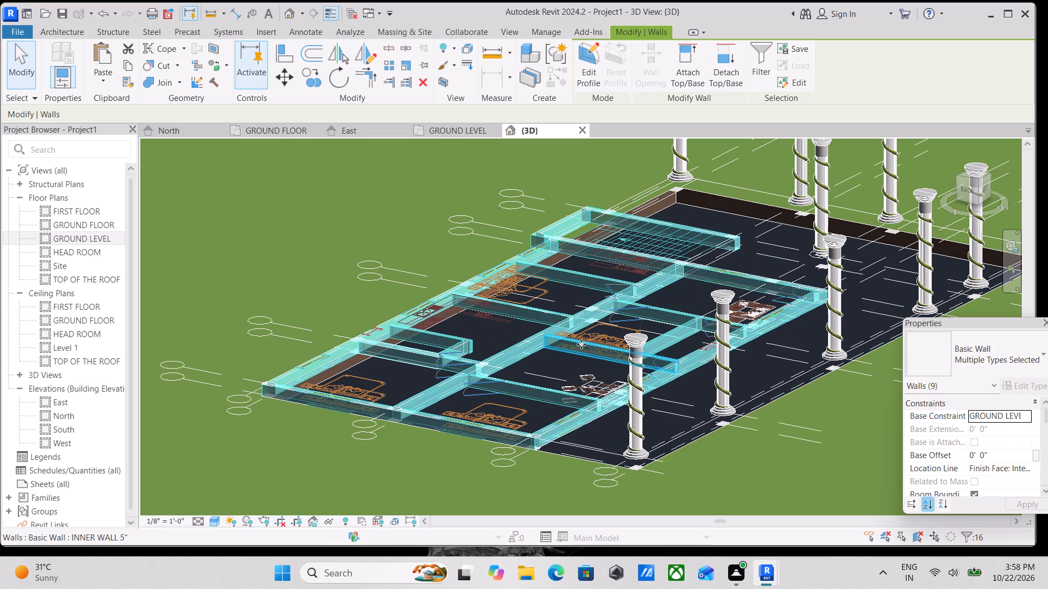
scroll(581, 344, "down", 2)
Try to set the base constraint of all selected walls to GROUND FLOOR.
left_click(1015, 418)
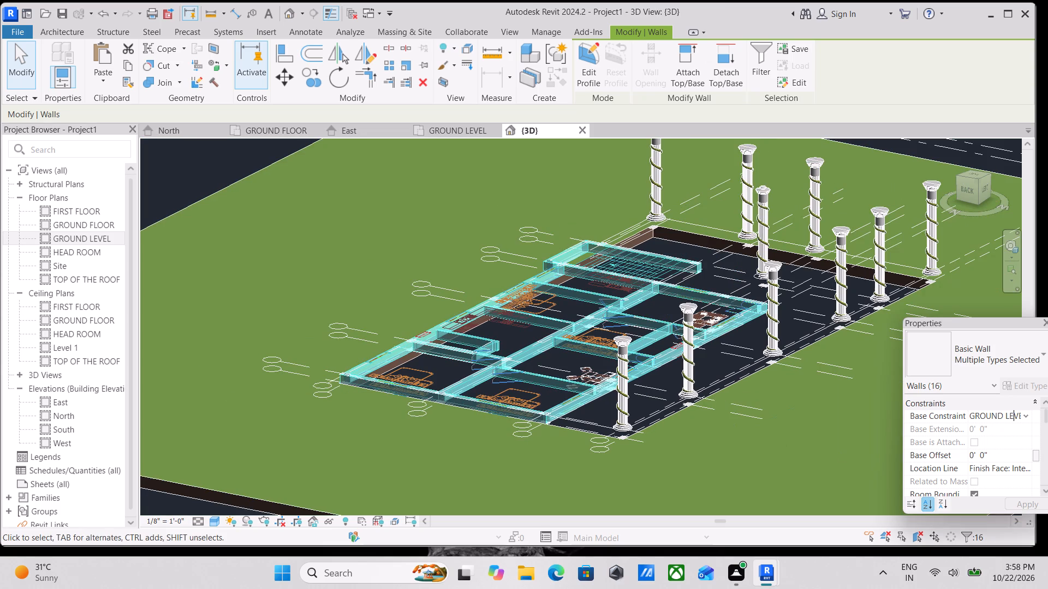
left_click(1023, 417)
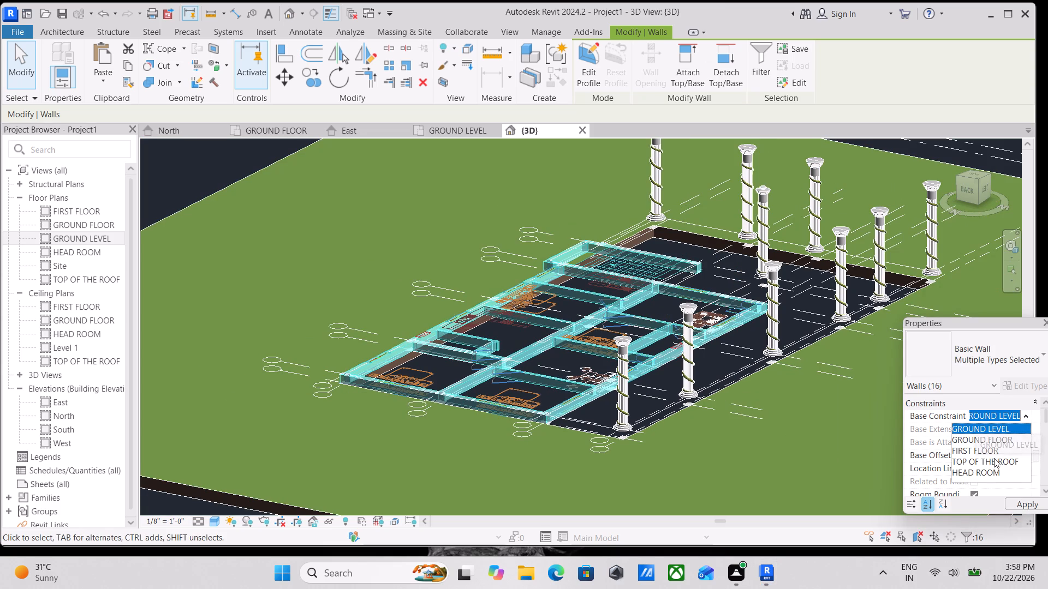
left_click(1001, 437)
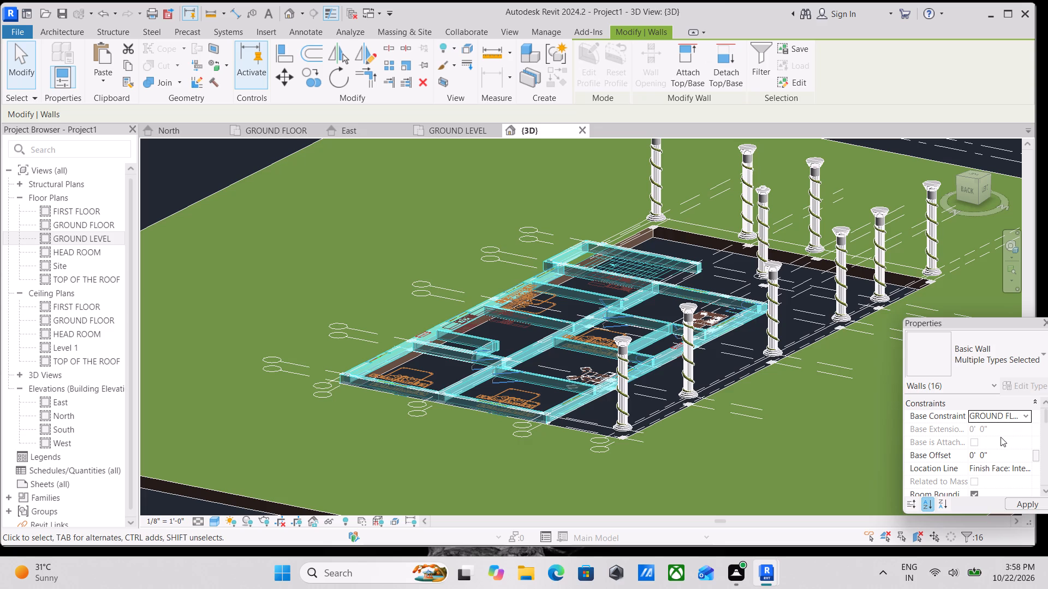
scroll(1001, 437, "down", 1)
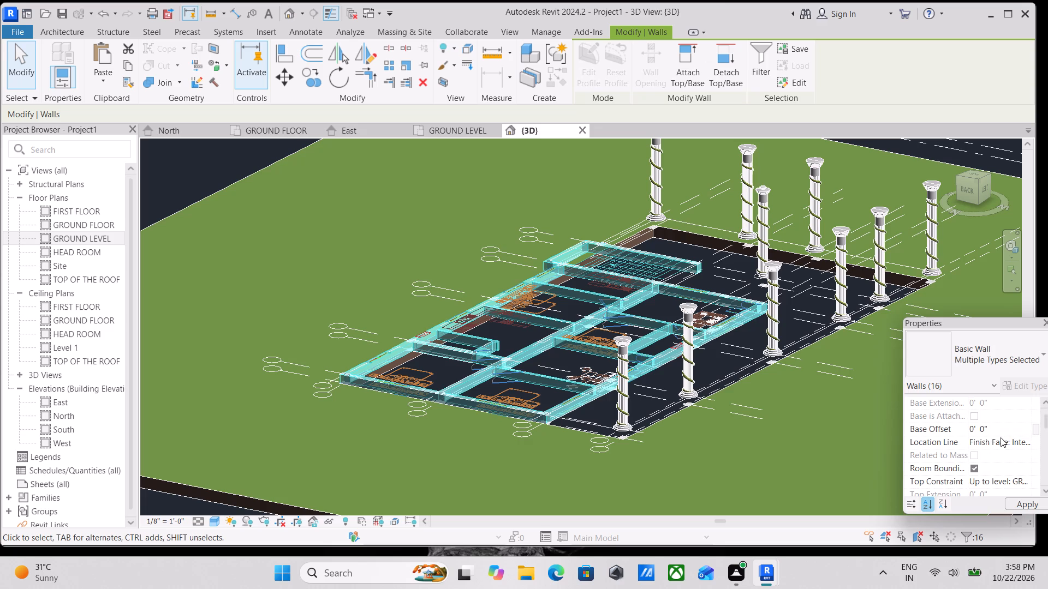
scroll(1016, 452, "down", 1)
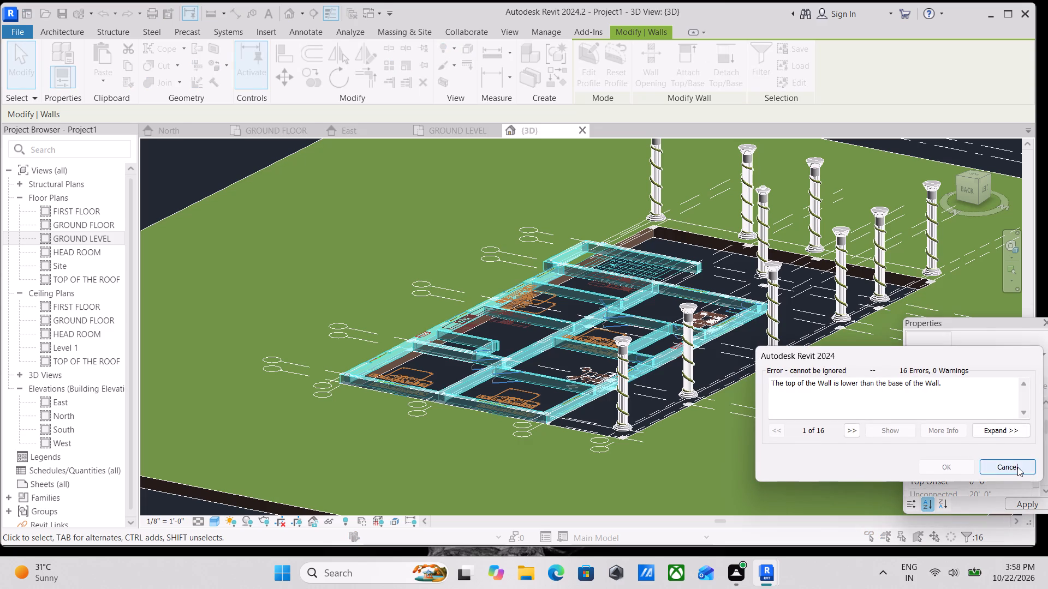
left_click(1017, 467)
Set the top constraint of all selected walls to Up to level: FIRST FLOOR.
scroll(1010, 419, "down", 2)
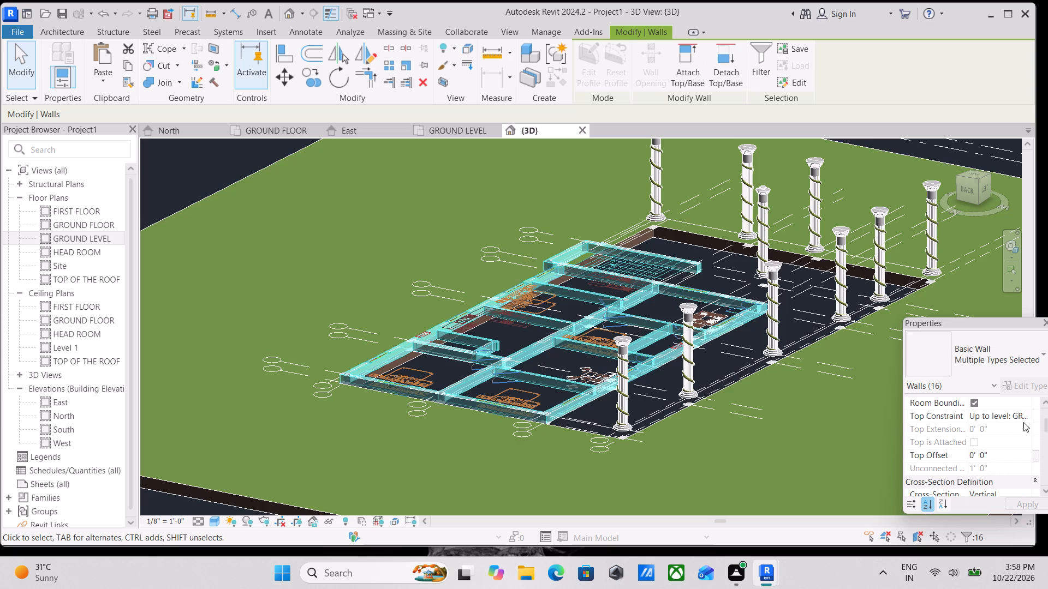
left_click(1026, 418)
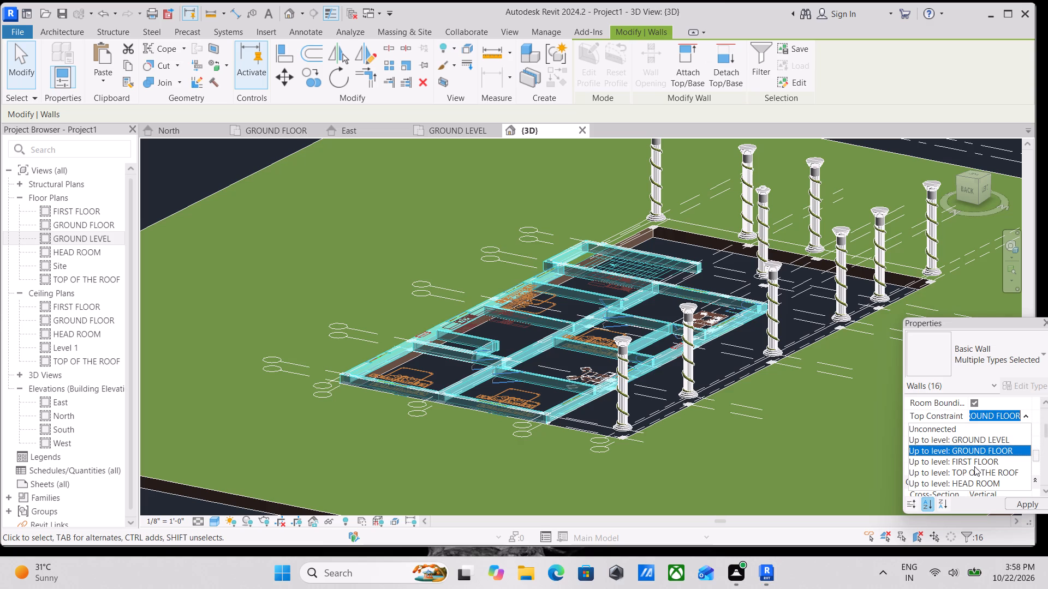
left_click(979, 463)
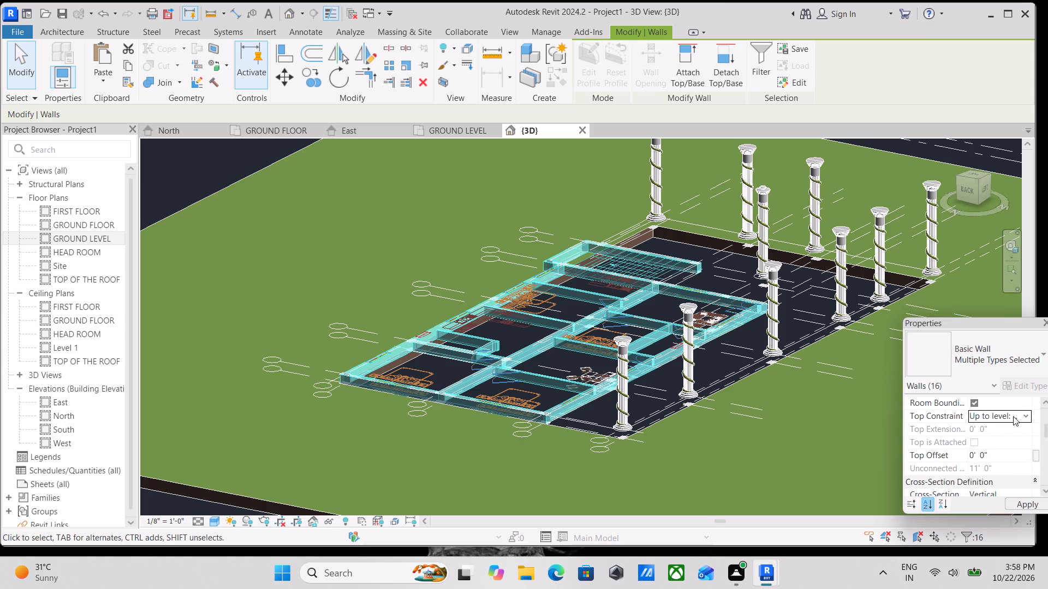
Set the base constraint of all selected walls to GROUND FLOOR.
scroll(1013, 416, "up", 3)
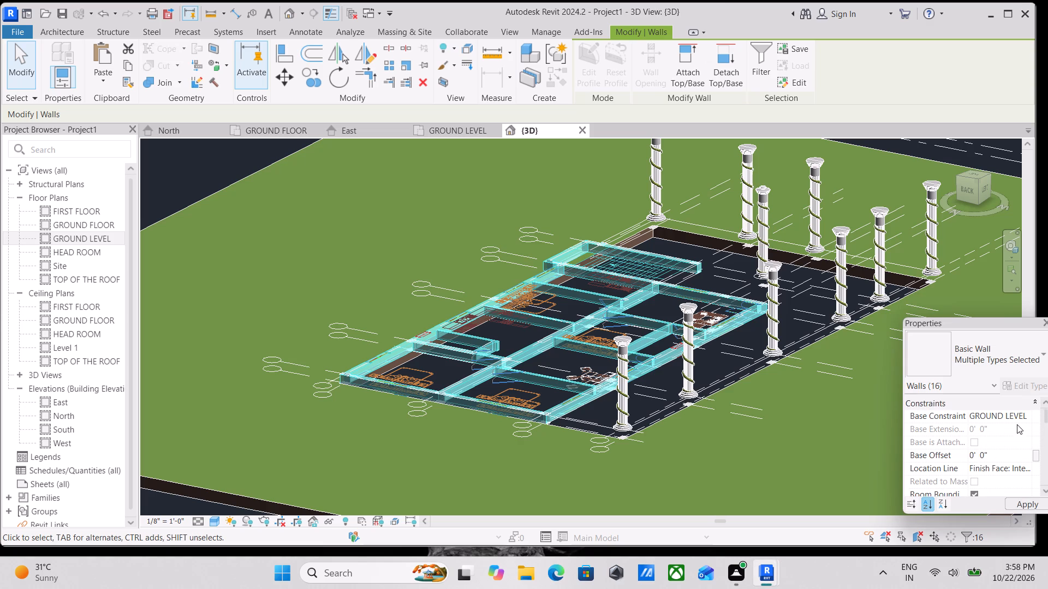
scroll(1017, 425, "down", 1)
scroll(1025, 432, "up", 1)
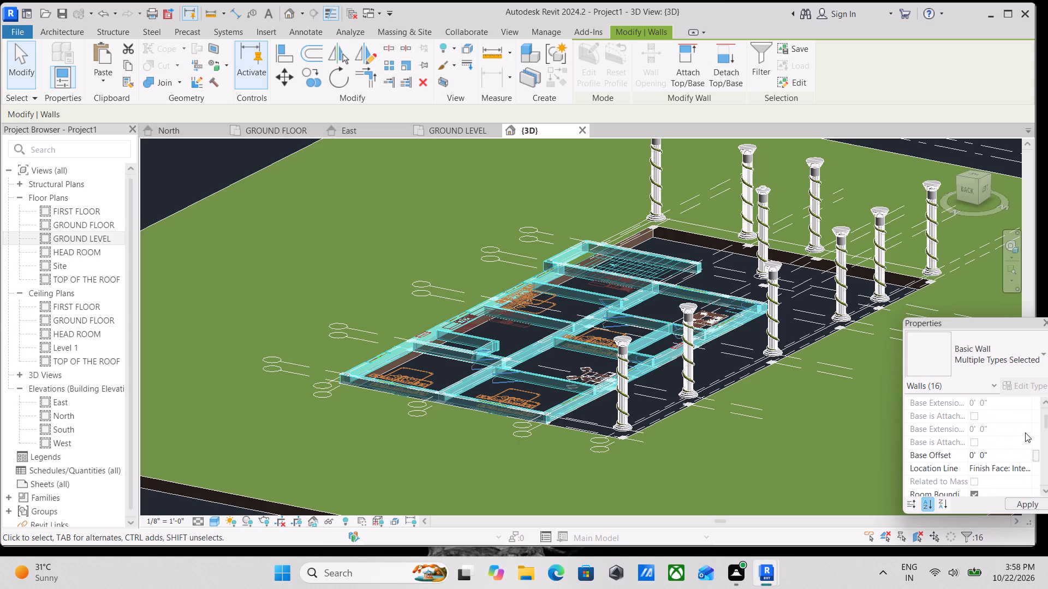
left_click(1027, 416)
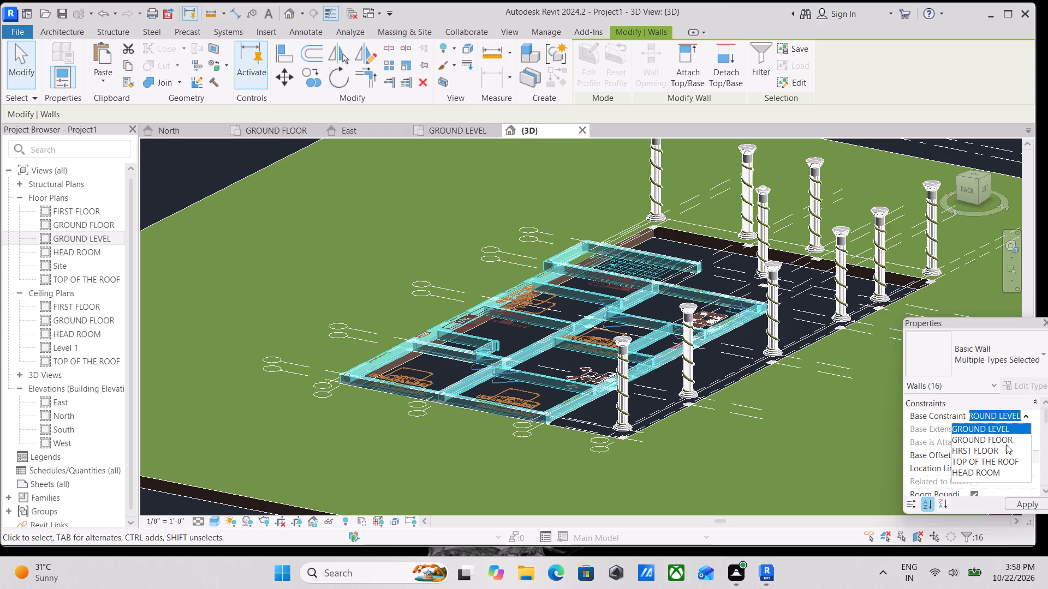
left_click(990, 441)
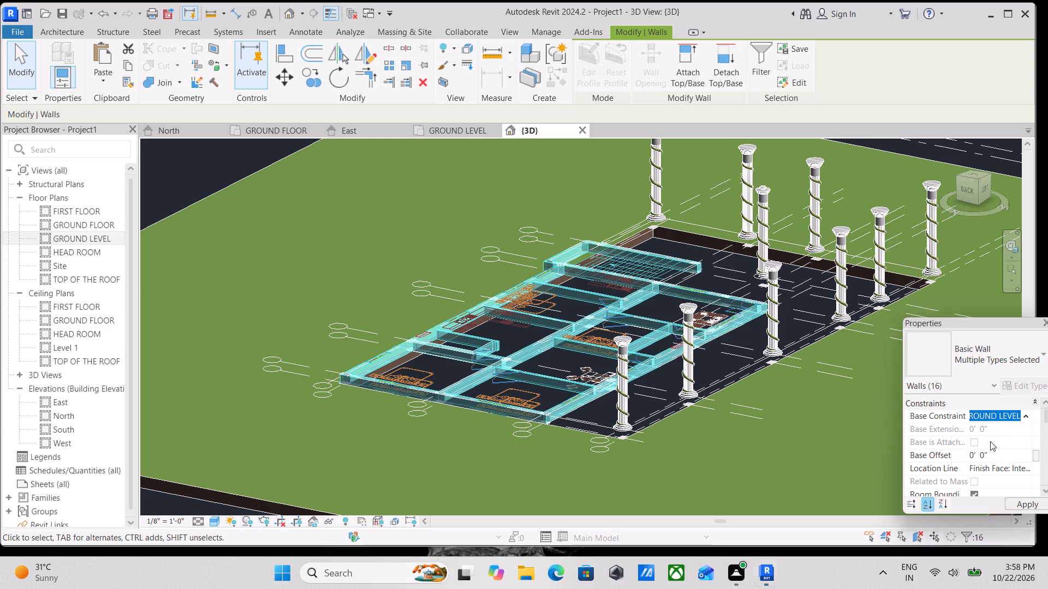
Review the selected walls' constraint properties, clear the selection and examine the walls from several sides in the 3D view.
scroll(996, 437, "down", 2)
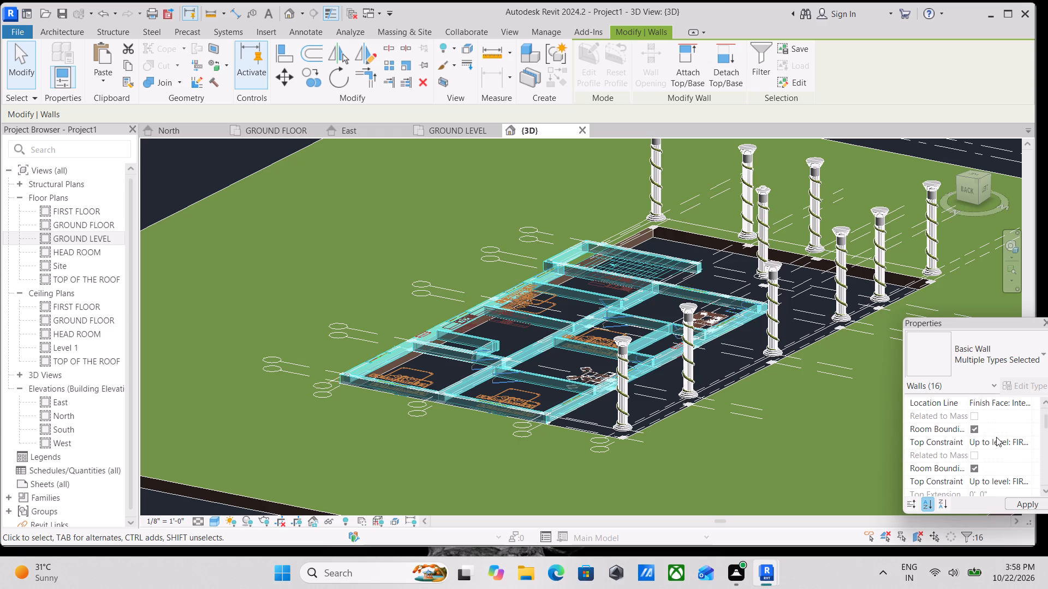
scroll(1025, 411, "down", 2)
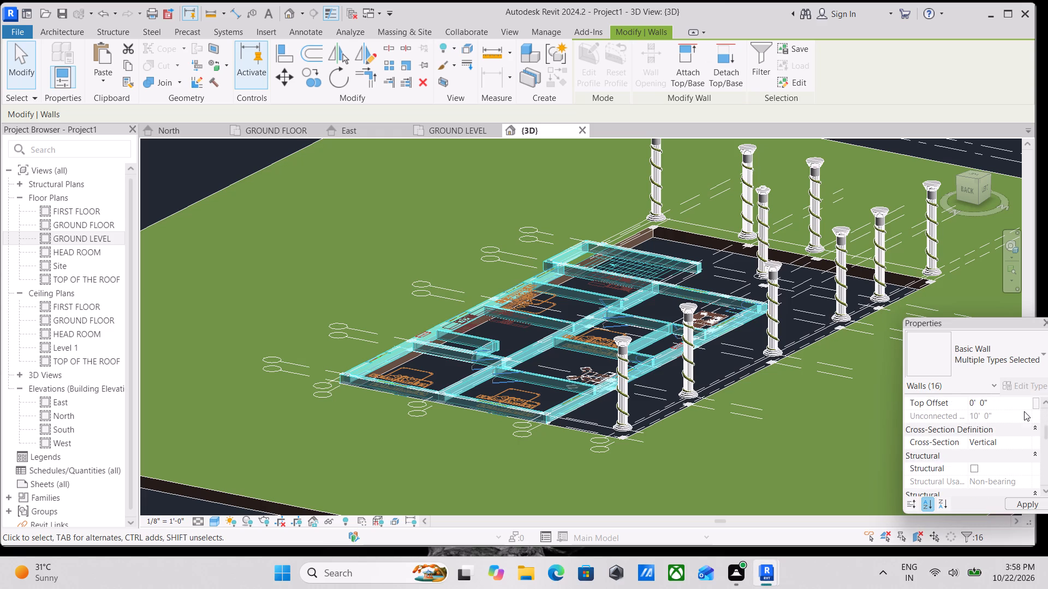
scroll(1024, 411, "up", 1)
scroll(966, 412, "up", 1)
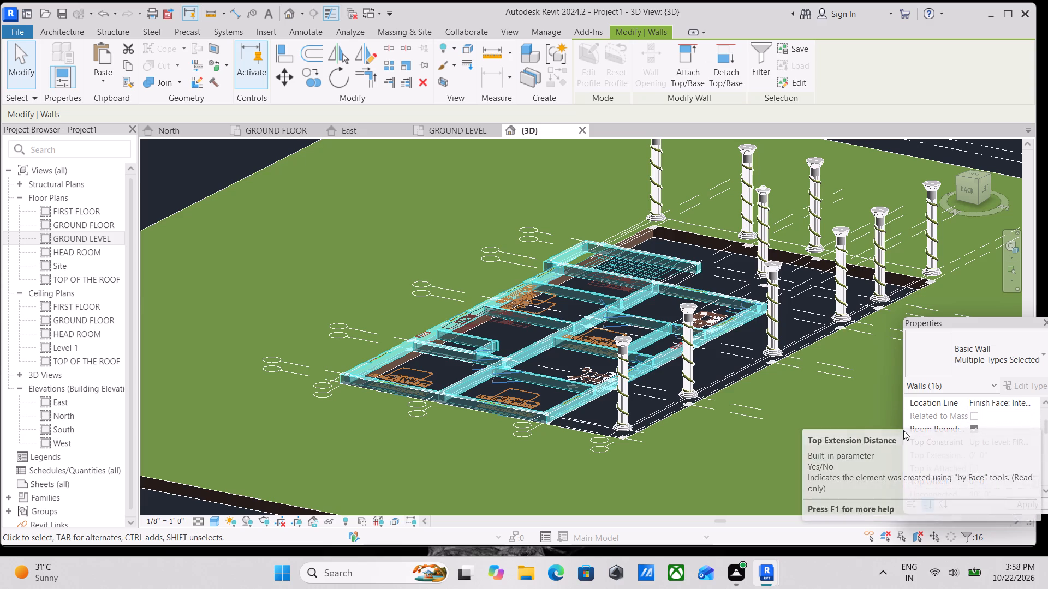
scroll(678, 407, "down", 1)
middle_click_drag(677, 406, 548, 428)
key("Escape")
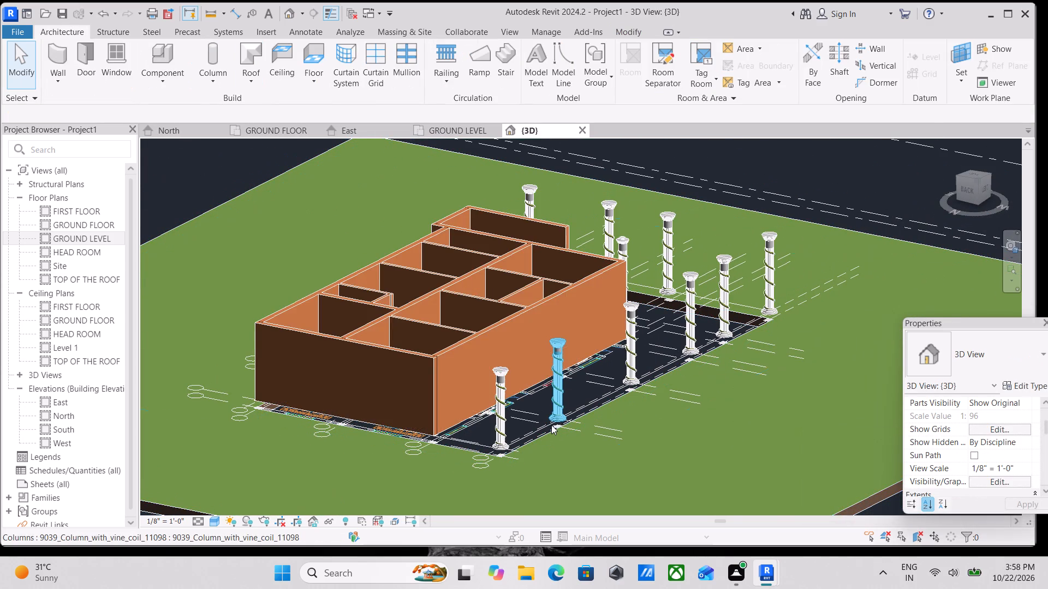
scroll(528, 422, "down", 2)
middle_click_drag(434, 408, 644, 376, "shift")
middle_click_drag(613, 392, 19, 484, "shift")
middle_click_drag(177, 461, 487, 455)
middle_click_drag(479, 450, 484, 508, "shift")
middle_click_drag(550, 387, 602, 498)
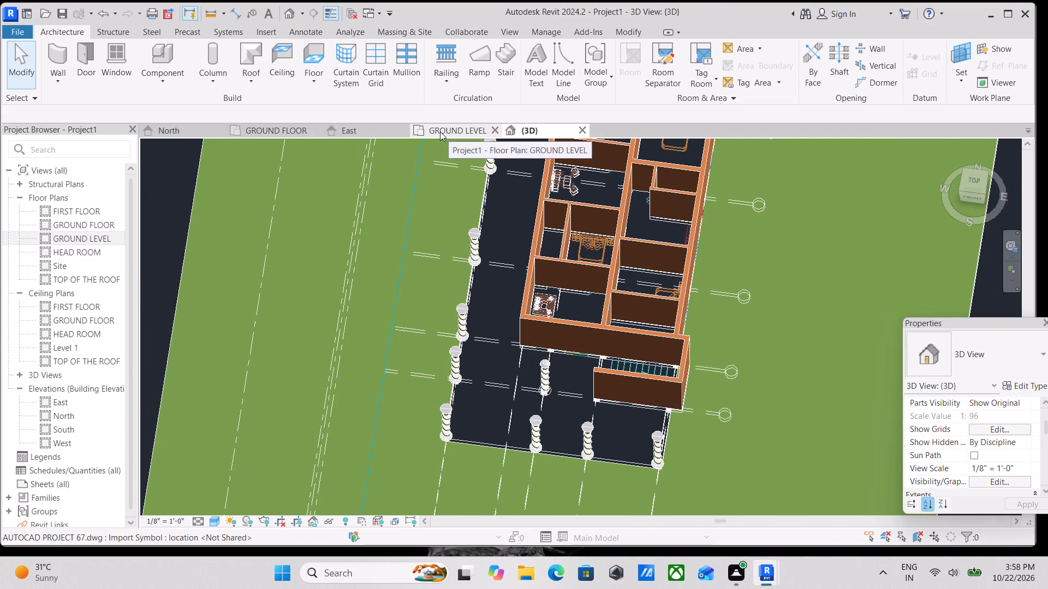
Open the GROUND FLOOR plan and set its visual style to Shaded.
left_click(273, 129)
scroll(593, 317, "down", 6)
middle_click_drag(597, 316, 562, 244)
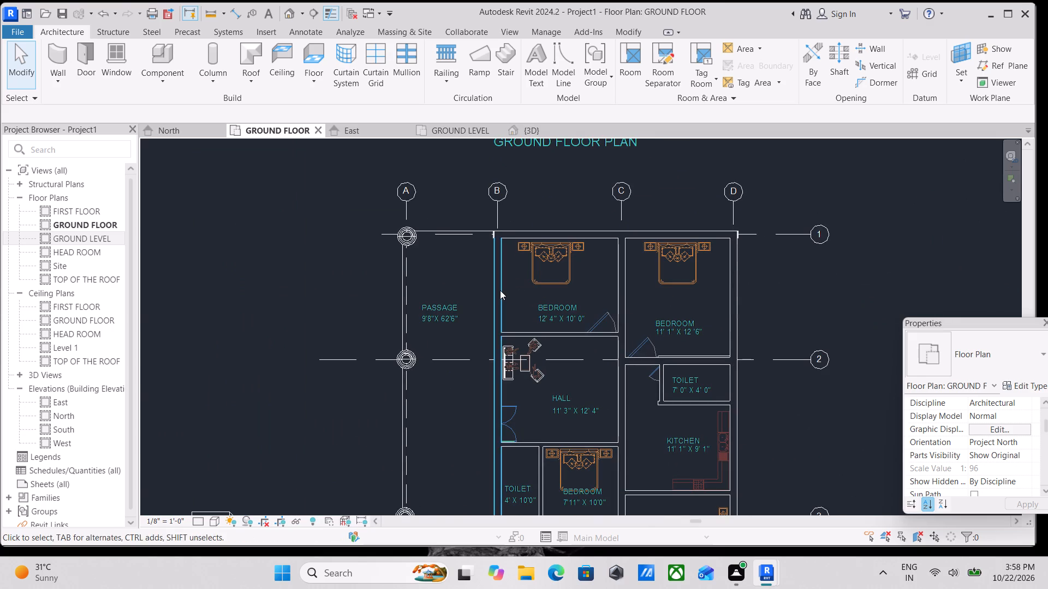
left_click(500, 290)
scroll(500, 290, "down", 1)
key("Escape")
scroll(501, 348, "down", 2)
middle_click_drag(501, 348, 487, 221)
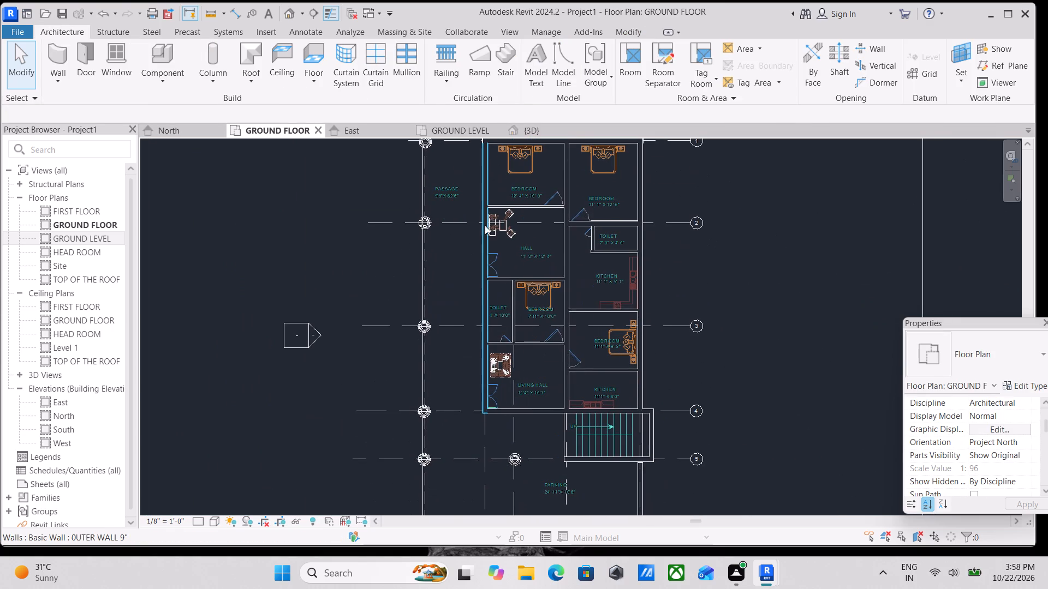
left_click(210, 525)
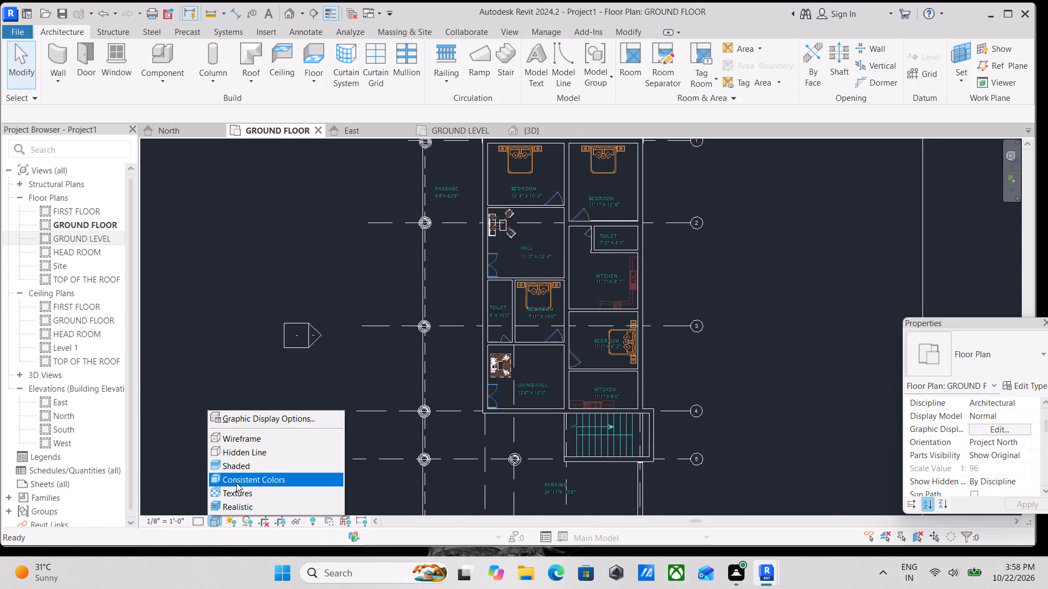
left_click(240, 467)
Examine the wall layout against the linked drawing across the rooms of the GROUND FLOOR plan.
scroll(552, 359, "up", 2)
middle_click_drag(562, 345, 413, 449)
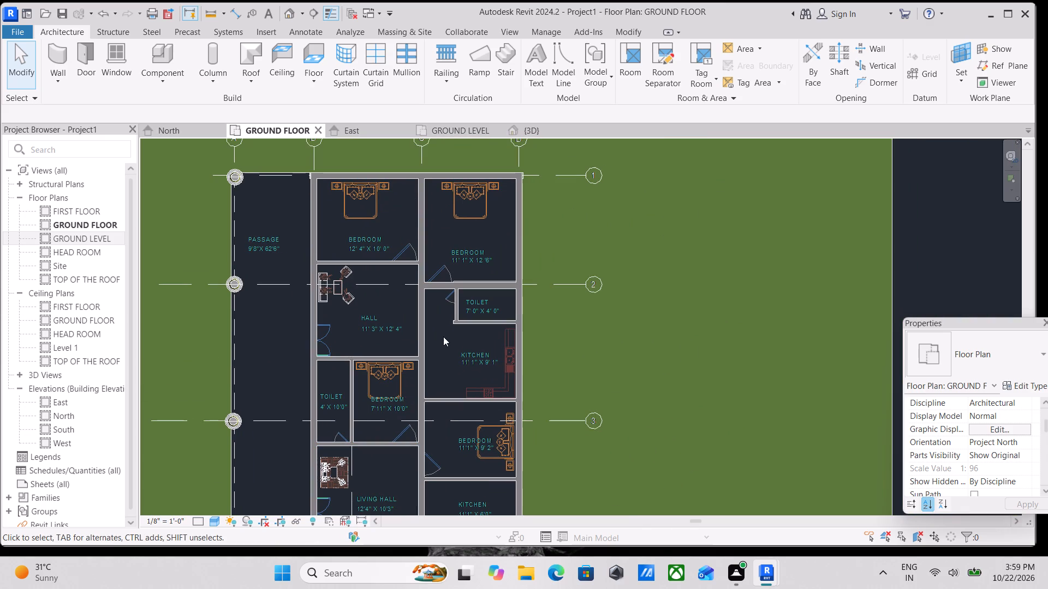
scroll(441, 338, "up", 2)
scroll(441, 338, "down", 6)
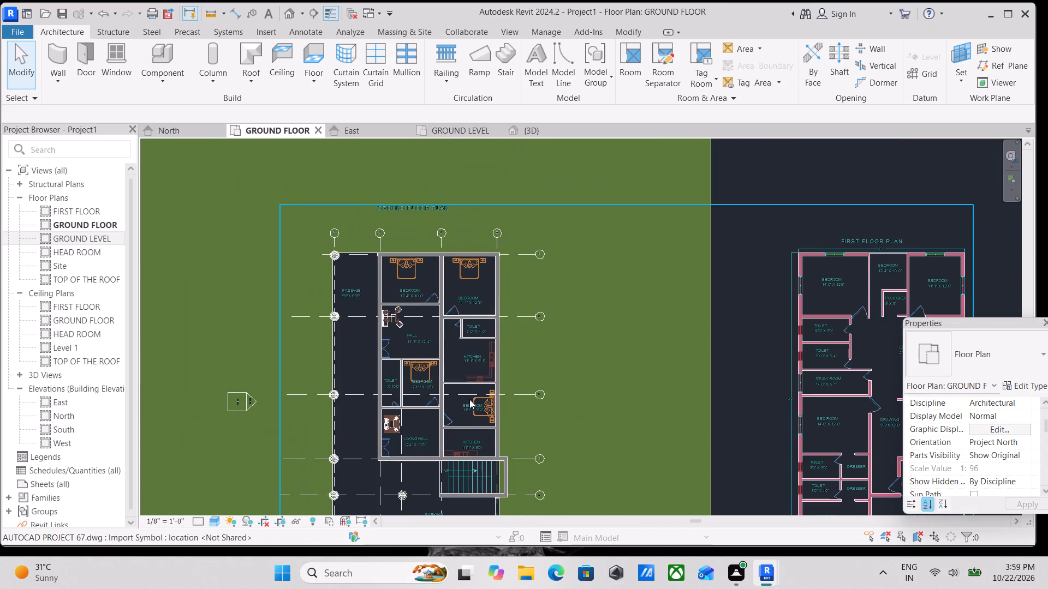
middle_click_drag(468, 400, 456, 330, "shift")
scroll(395, 323, "up", 2)
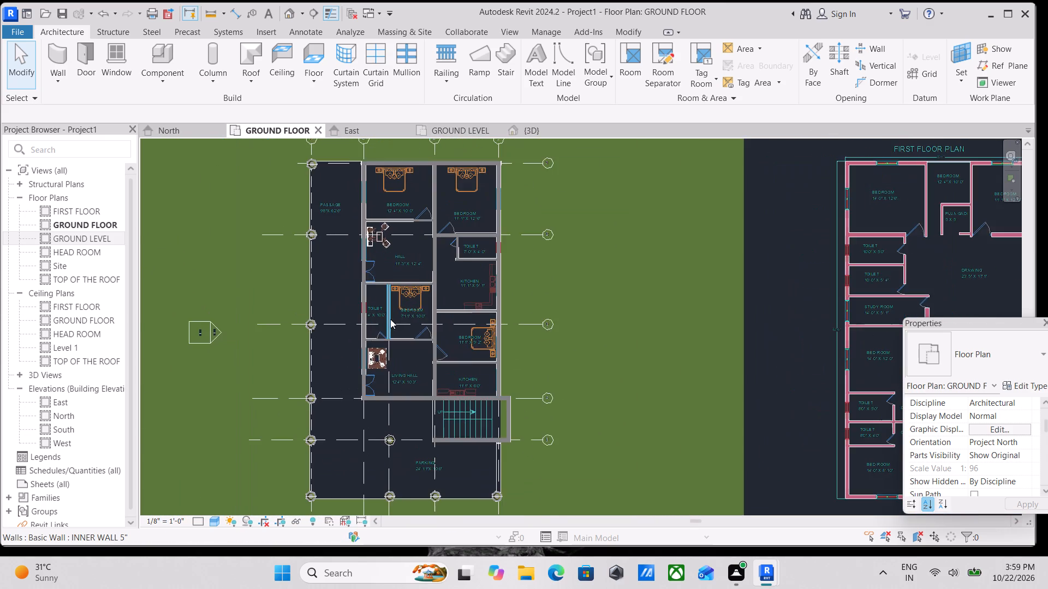
scroll(392, 317, "up", 2)
middle_click_drag(415, 303, 444, 381)
middle_click_drag(561, 334, 502, 403)
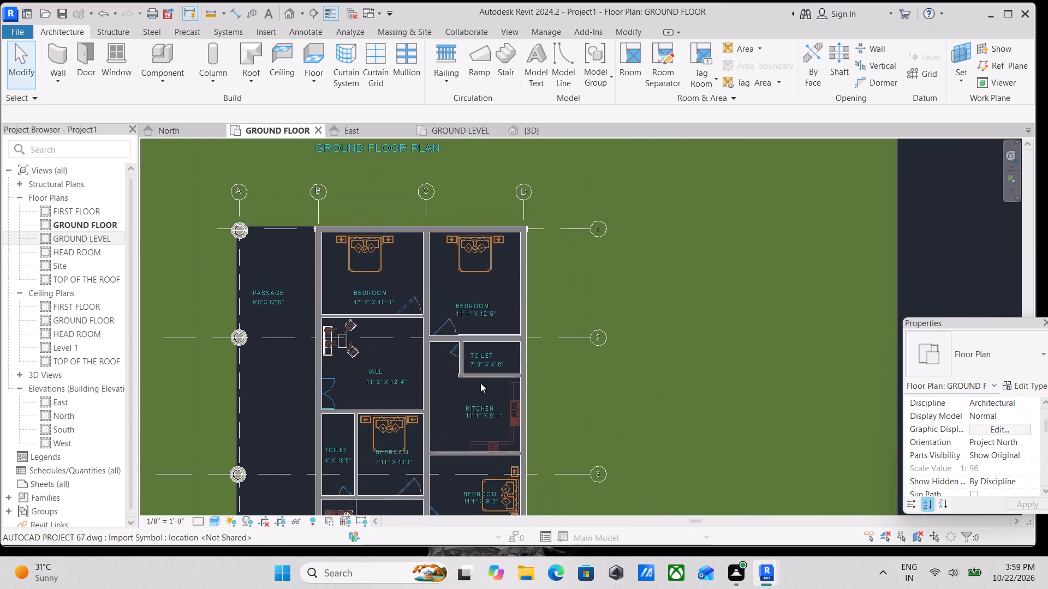
scroll(444, 291, "up", 1)
scroll(456, 340, "down", 1)
middle_click_drag(456, 340, 467, 310)
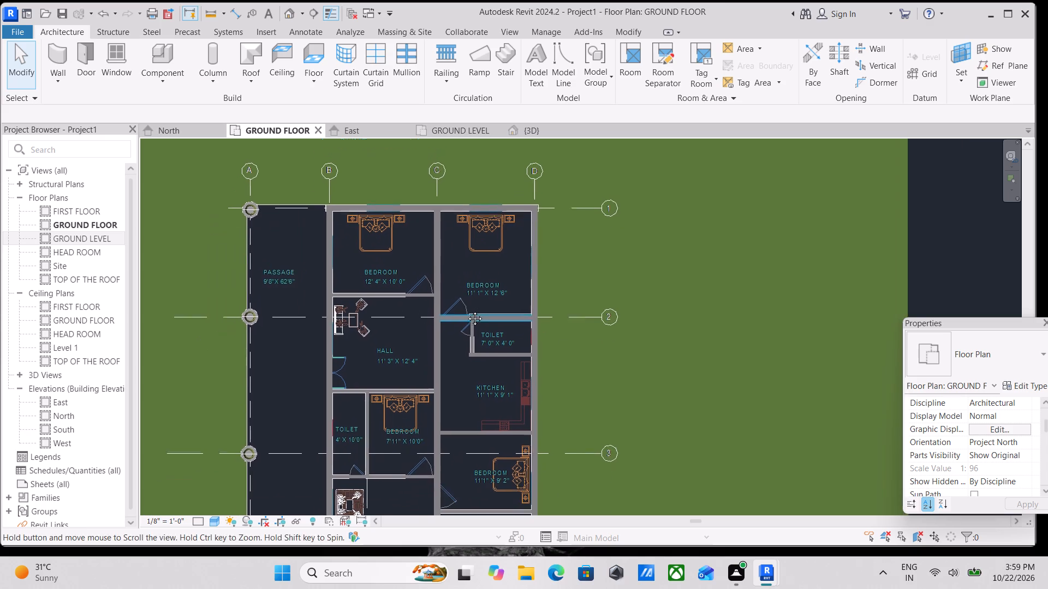
middle_click_drag(467, 310, 467, 310)
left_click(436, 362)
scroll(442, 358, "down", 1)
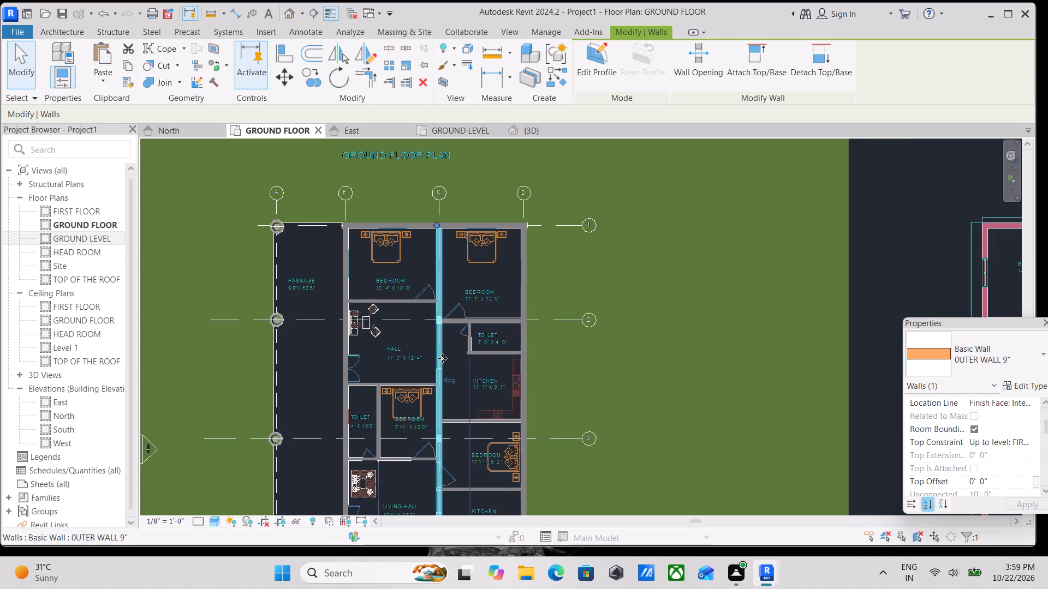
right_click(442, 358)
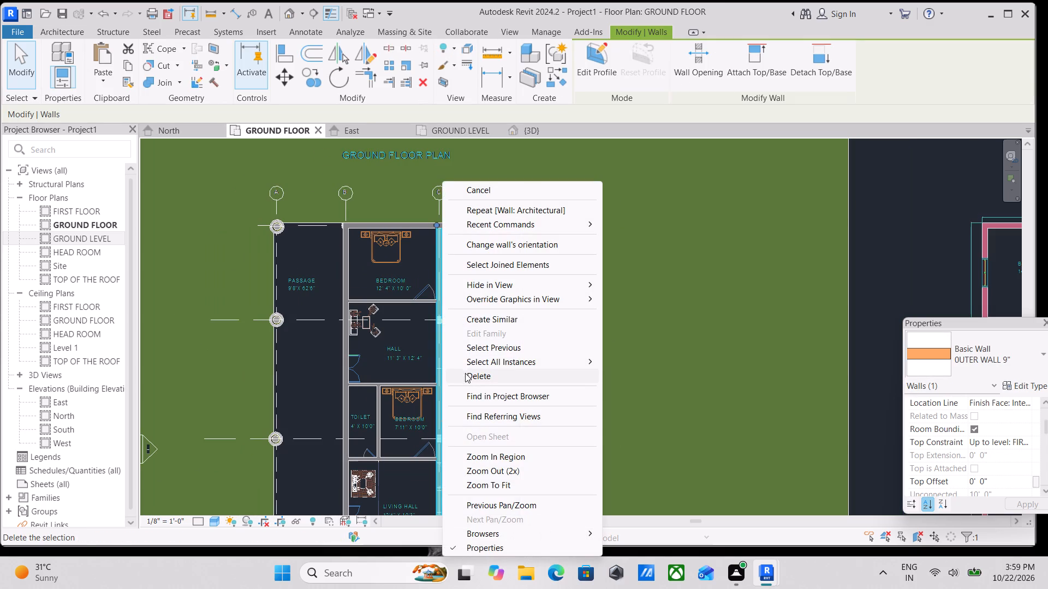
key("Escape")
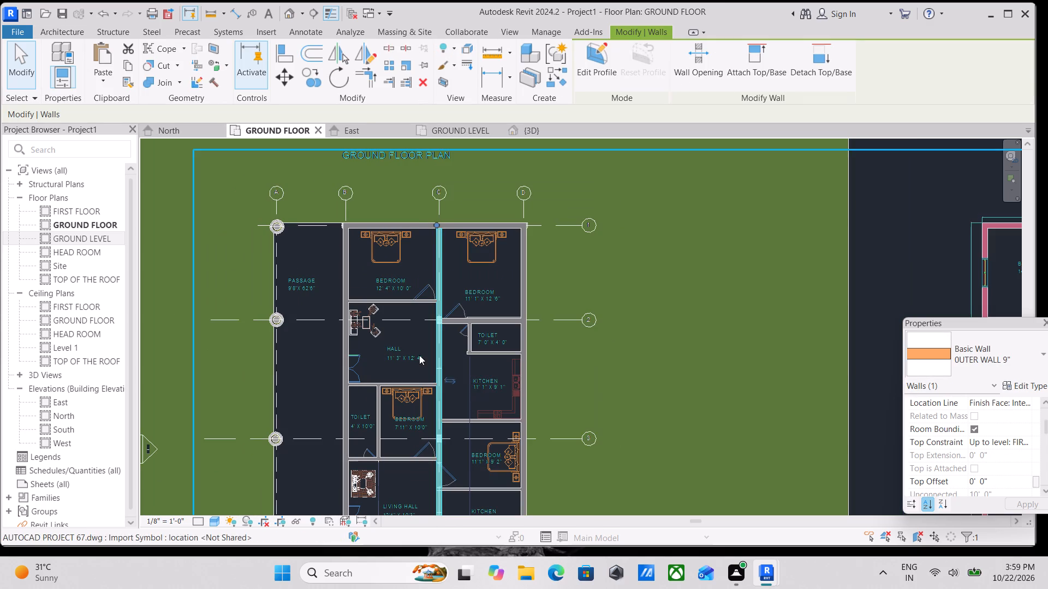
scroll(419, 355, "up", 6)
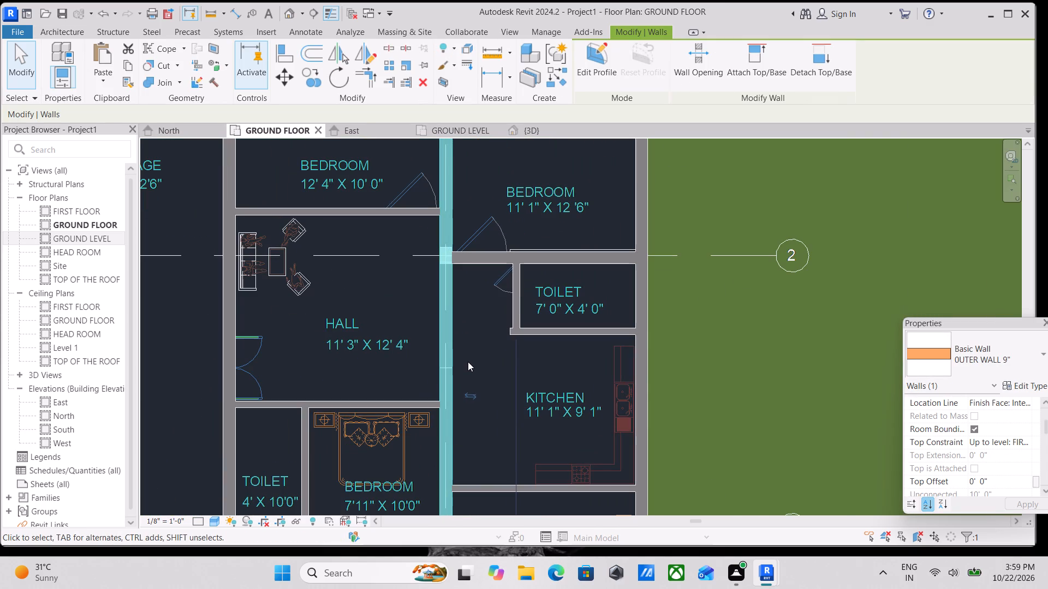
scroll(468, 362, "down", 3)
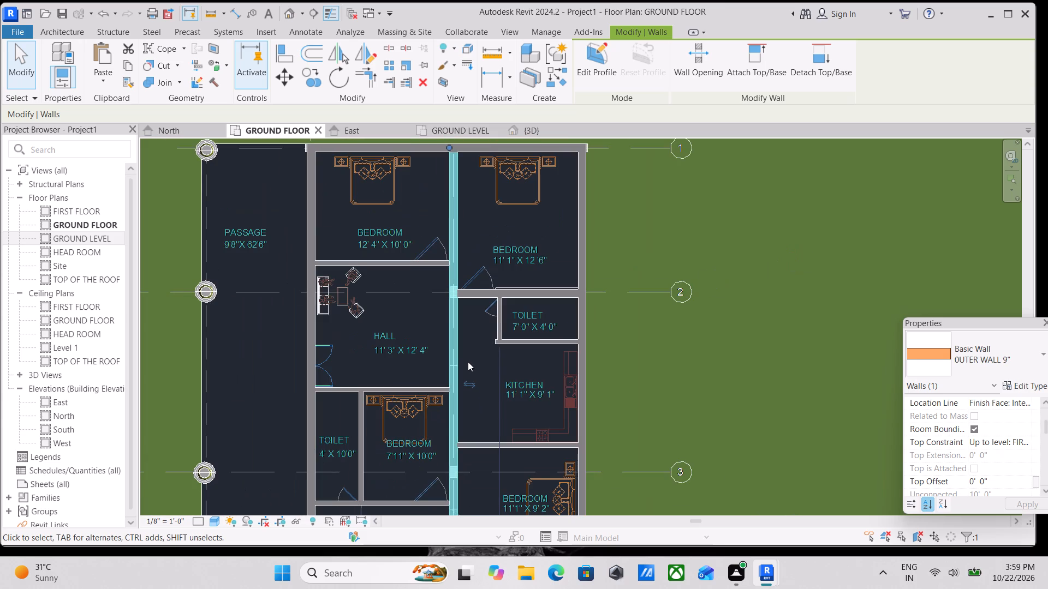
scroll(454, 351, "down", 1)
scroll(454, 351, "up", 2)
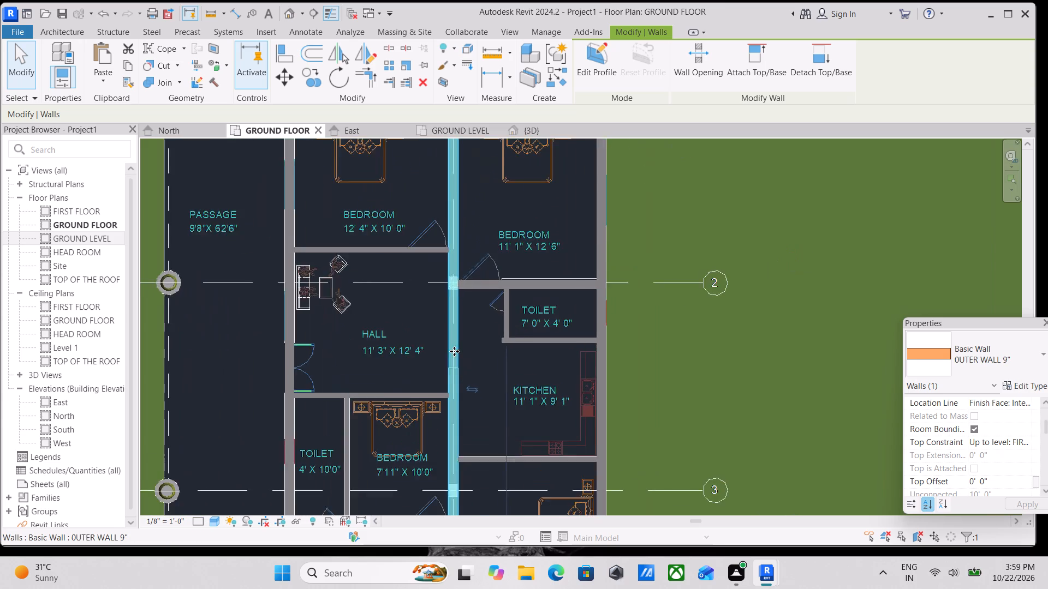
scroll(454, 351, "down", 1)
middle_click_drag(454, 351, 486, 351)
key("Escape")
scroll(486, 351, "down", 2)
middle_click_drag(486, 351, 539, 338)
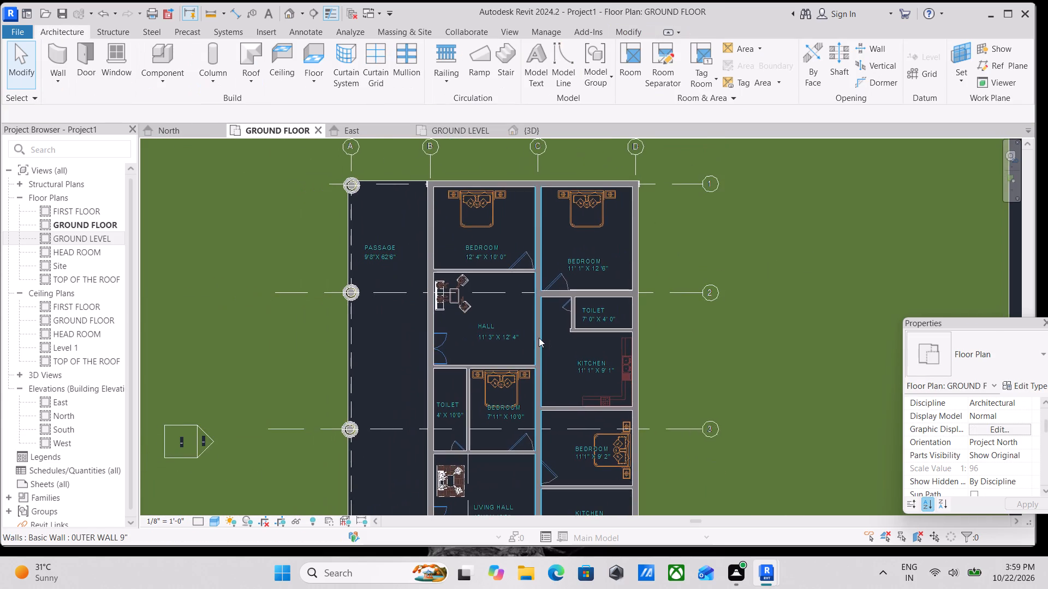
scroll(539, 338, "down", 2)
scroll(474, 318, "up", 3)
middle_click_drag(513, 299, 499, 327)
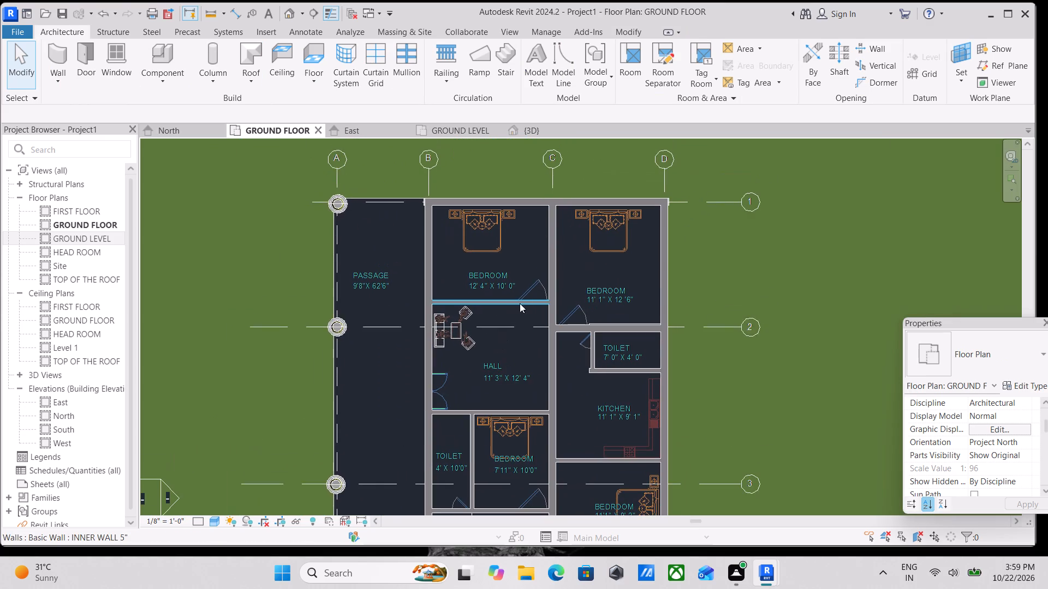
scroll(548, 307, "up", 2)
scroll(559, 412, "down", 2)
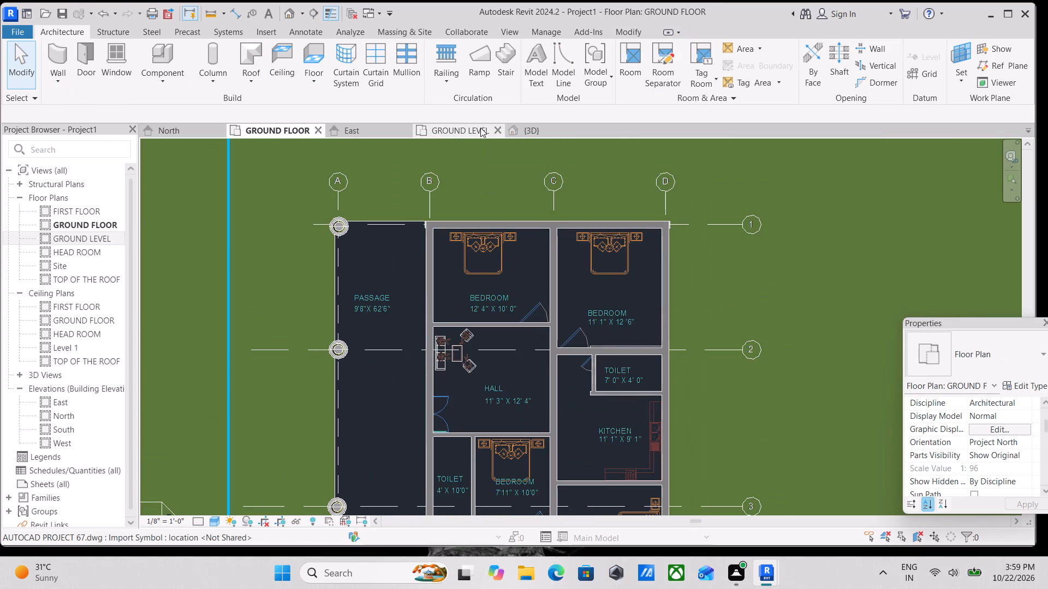
Return to the 3D view and examine the building's outer walls and room partitions from above.
left_click(536, 136)
scroll(587, 270, "down", 1)
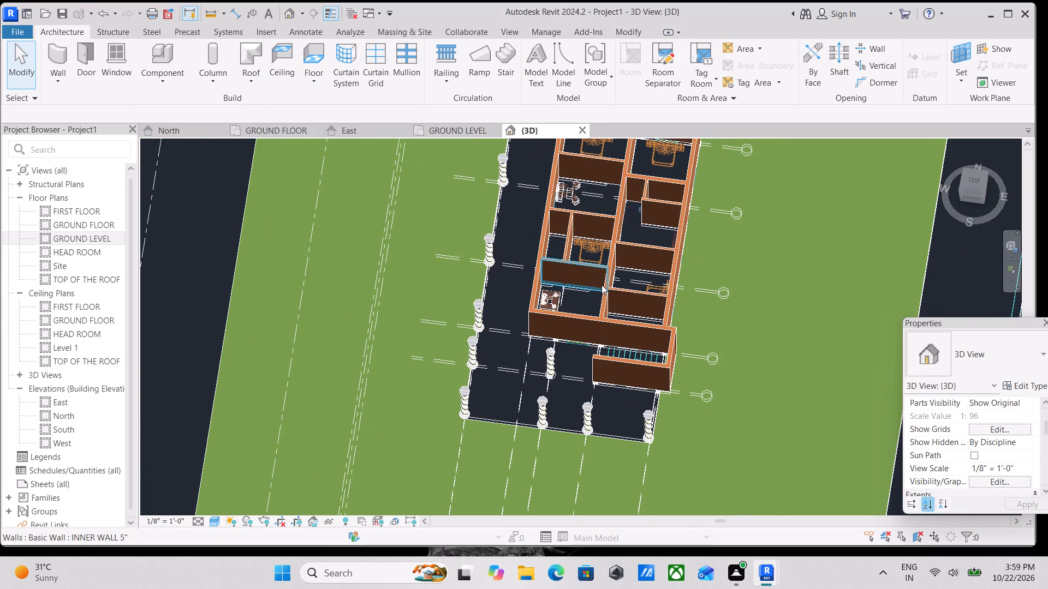
middle_click_drag(604, 284, 451, 185, "shift")
middle_click_drag(652, 244, 547, 309)
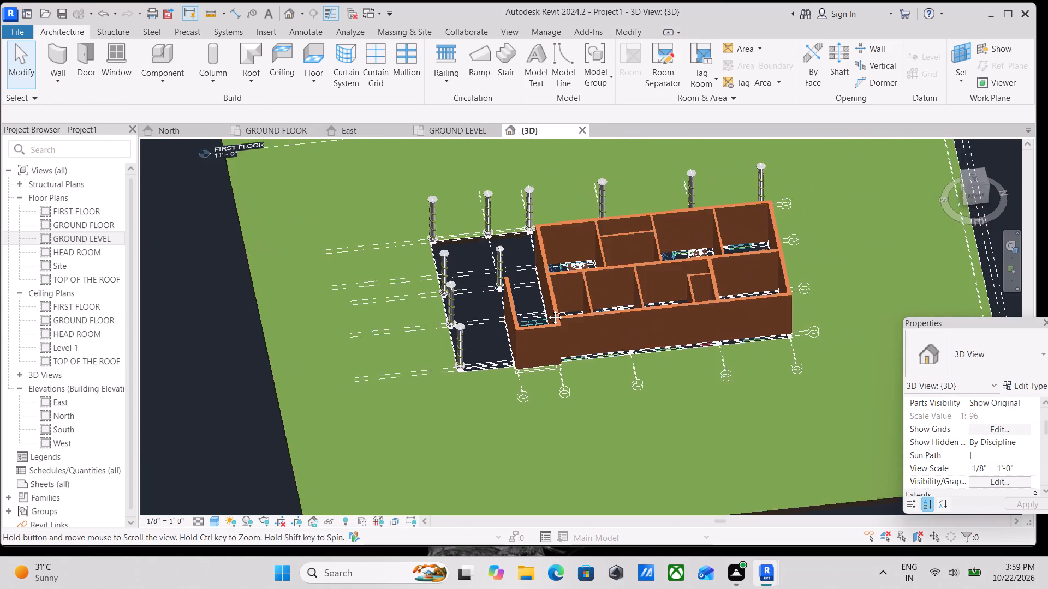
middle_click_drag(547, 309, 527, 326)
scroll(652, 324, "up", 2)
scroll(619, 286, "up", 2)
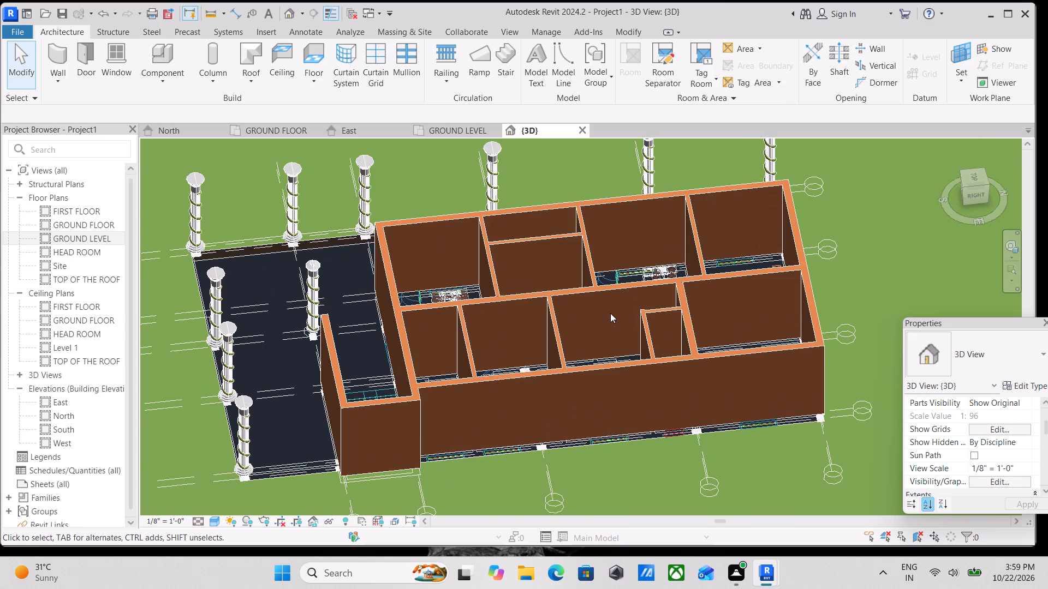
scroll(606, 309, "up", 3)
middle_click_drag(607, 318, 451, 350)
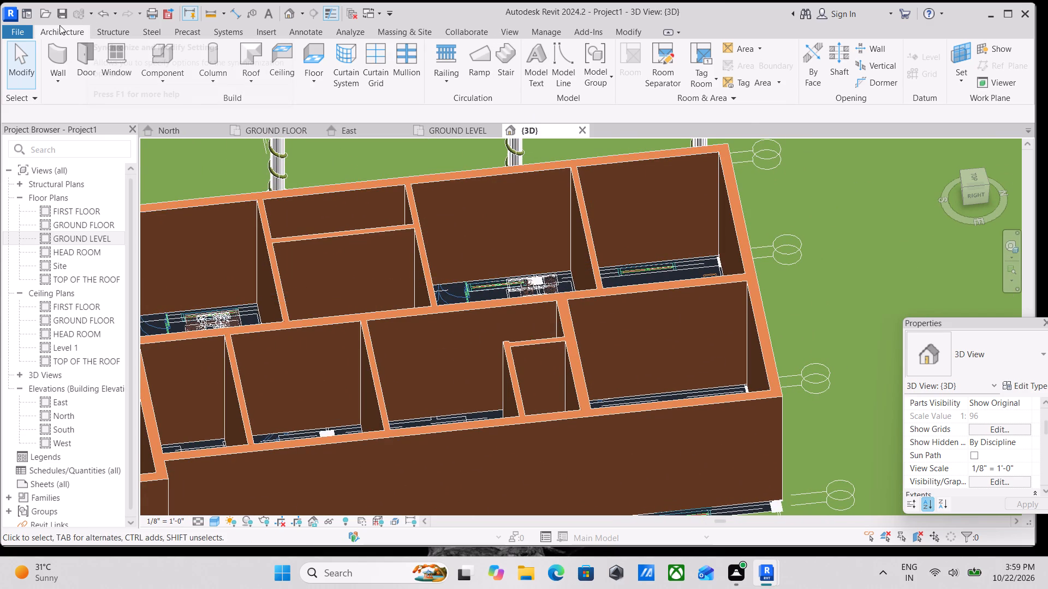
Start a new family and browse the English-Imperial family templates from the Annotations folder down to the window templates.
left_click(22, 29)
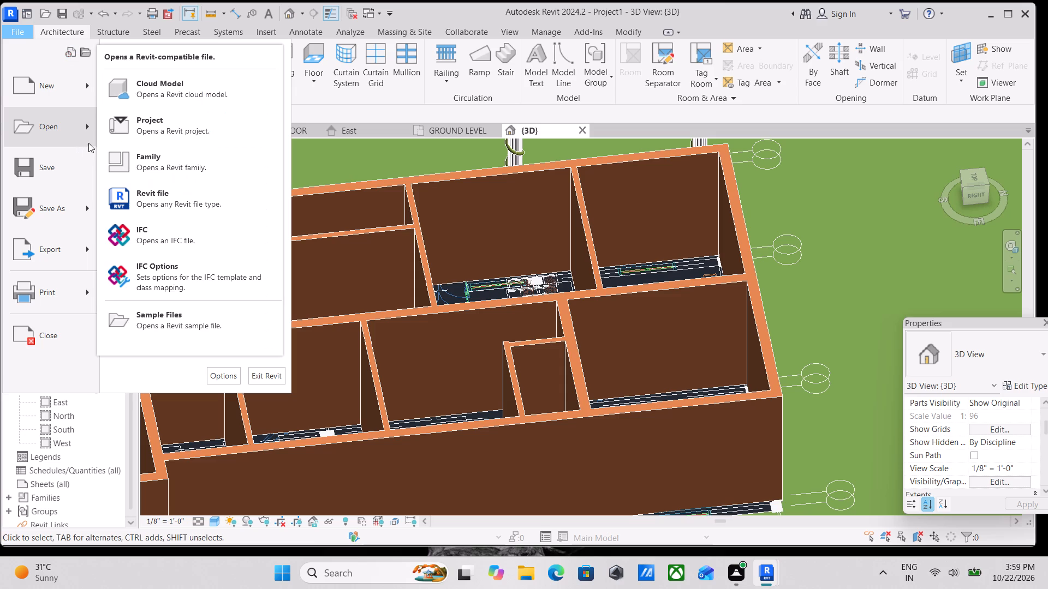
left_click(83, 81)
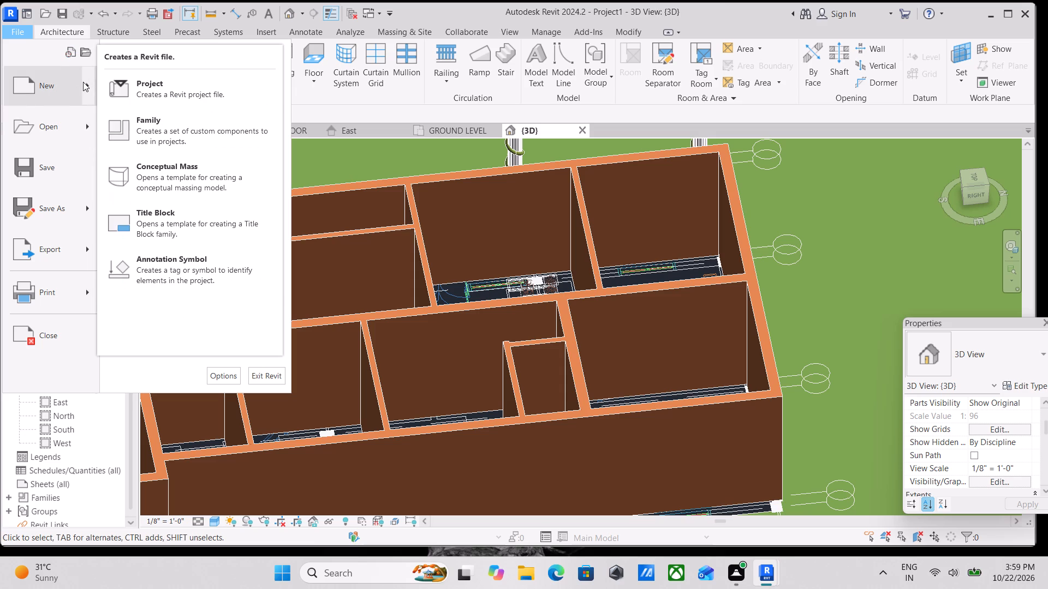
left_click(153, 131)
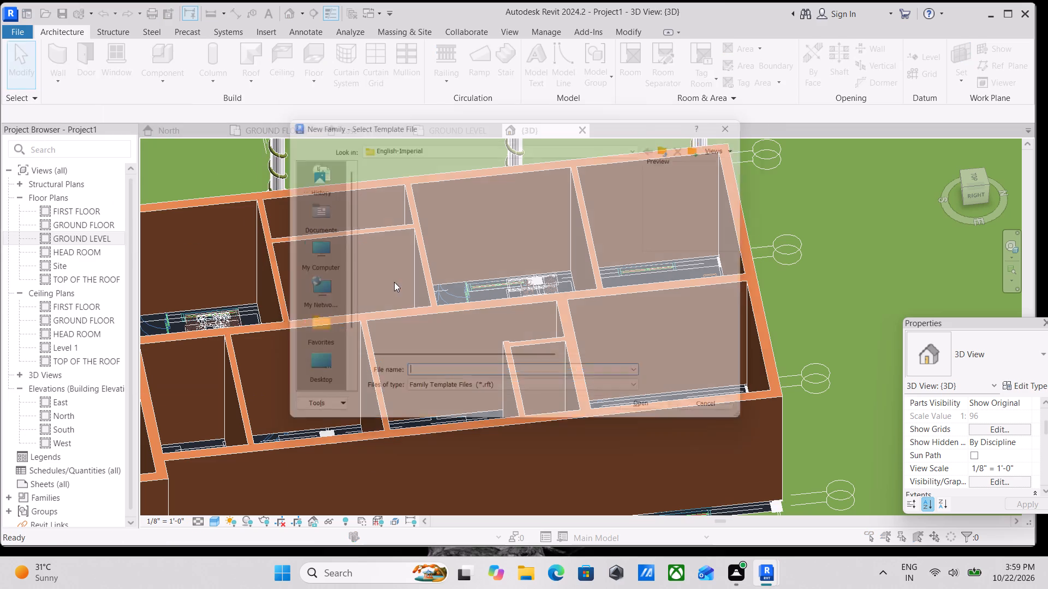
scroll(410, 303, "down", 6)
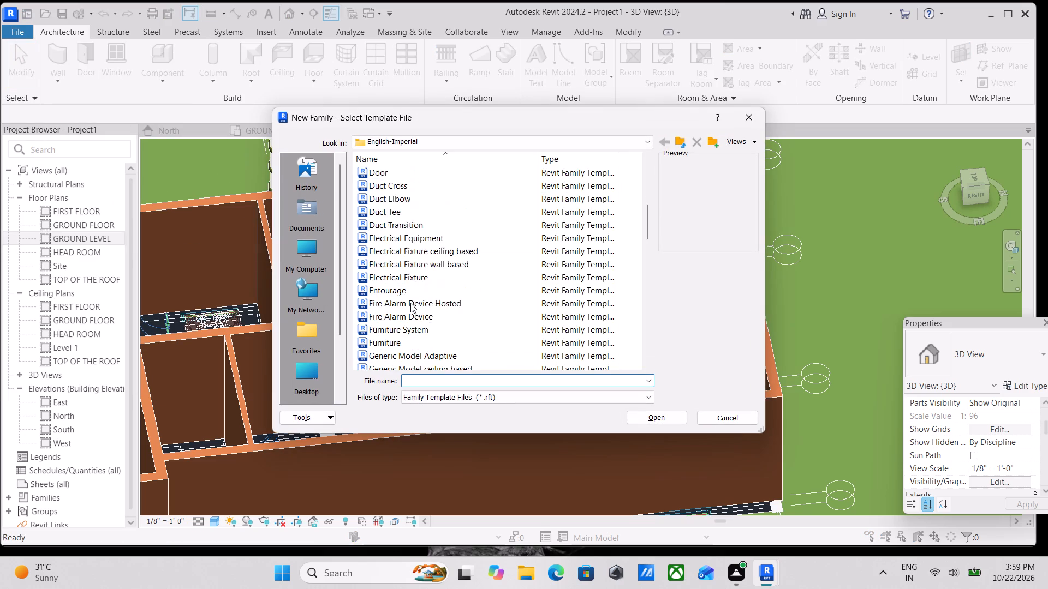
scroll(410, 303, "down", 5)
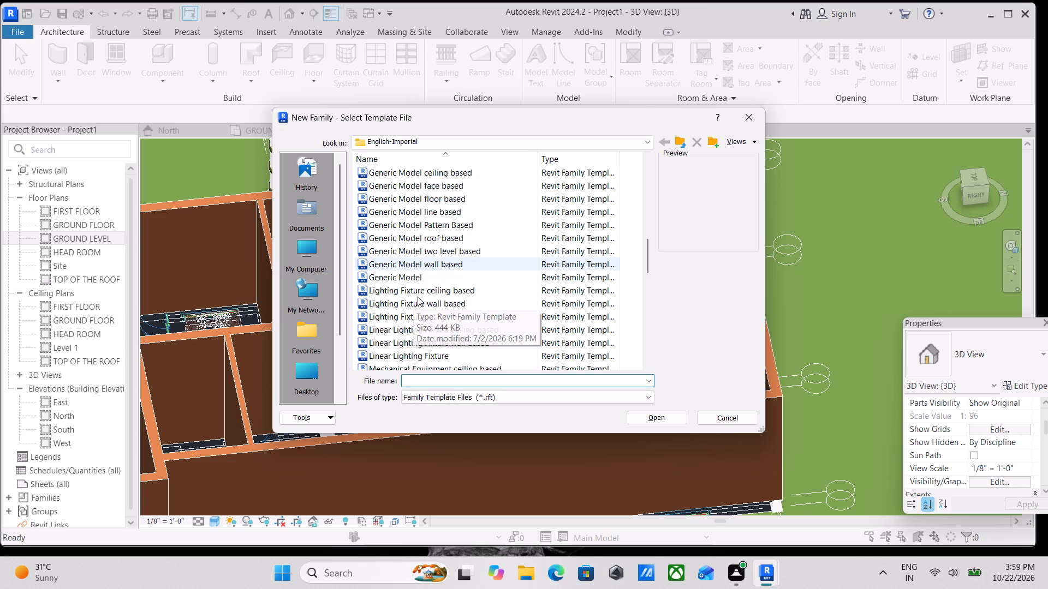
scroll(418, 297, "down", 7)
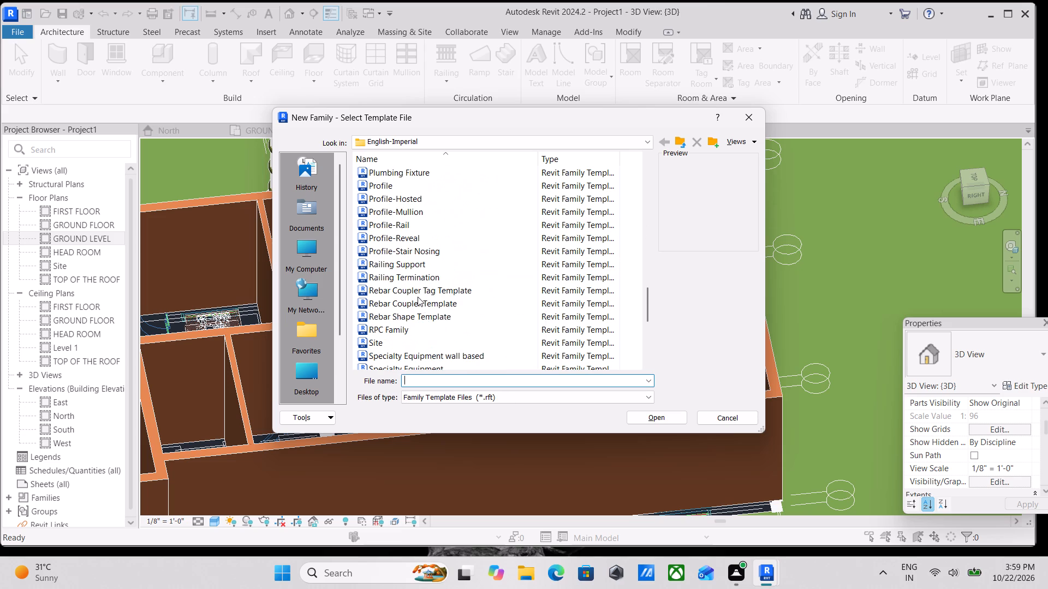
scroll(414, 303, "down", 7)
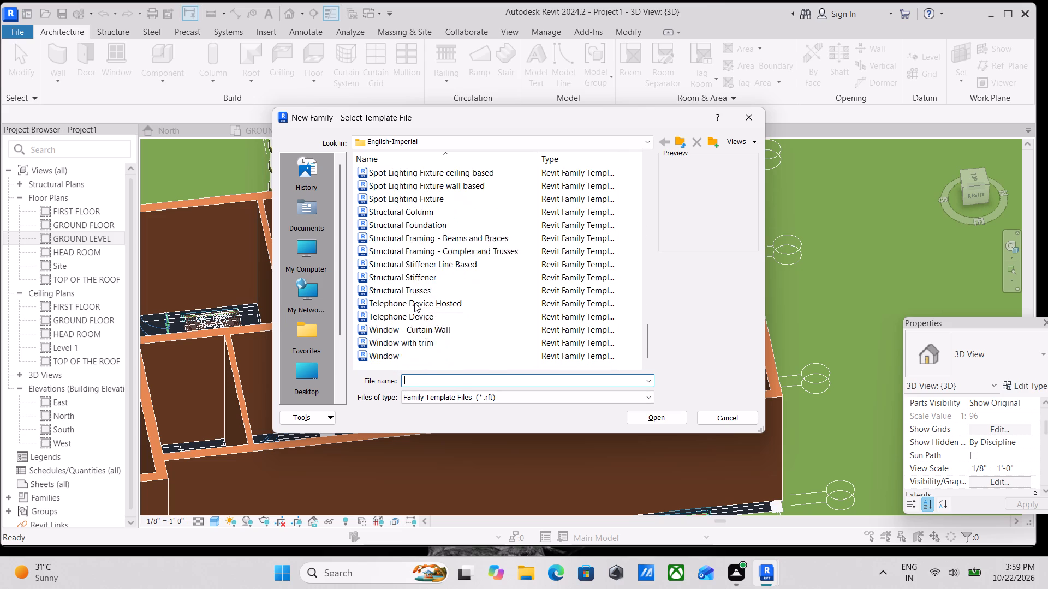
scroll(414, 303, "up", 16)
scroll(414, 303, "down", 2)
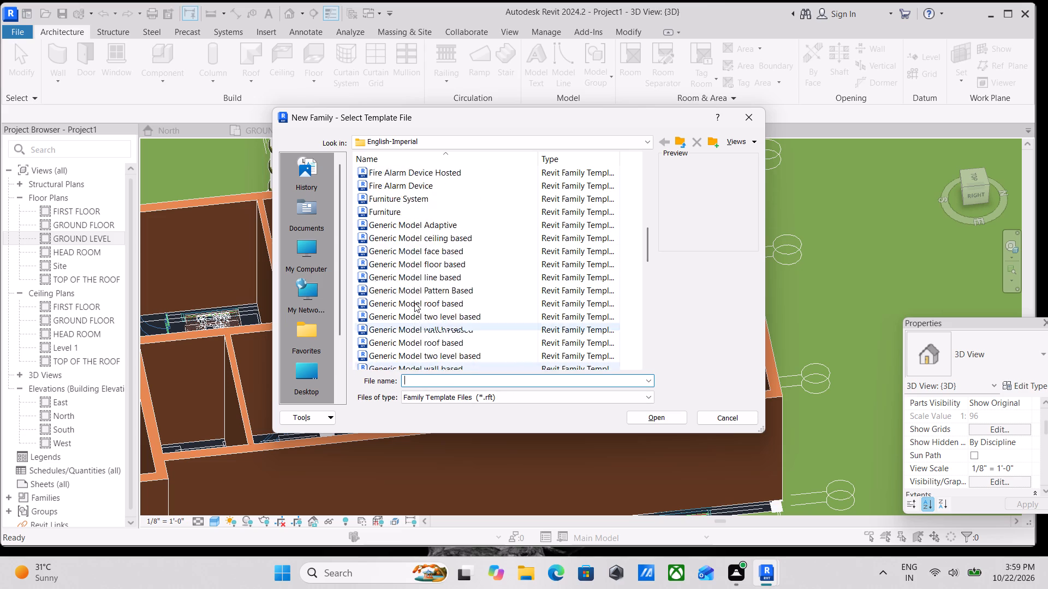
scroll(414, 303, "down", 20)
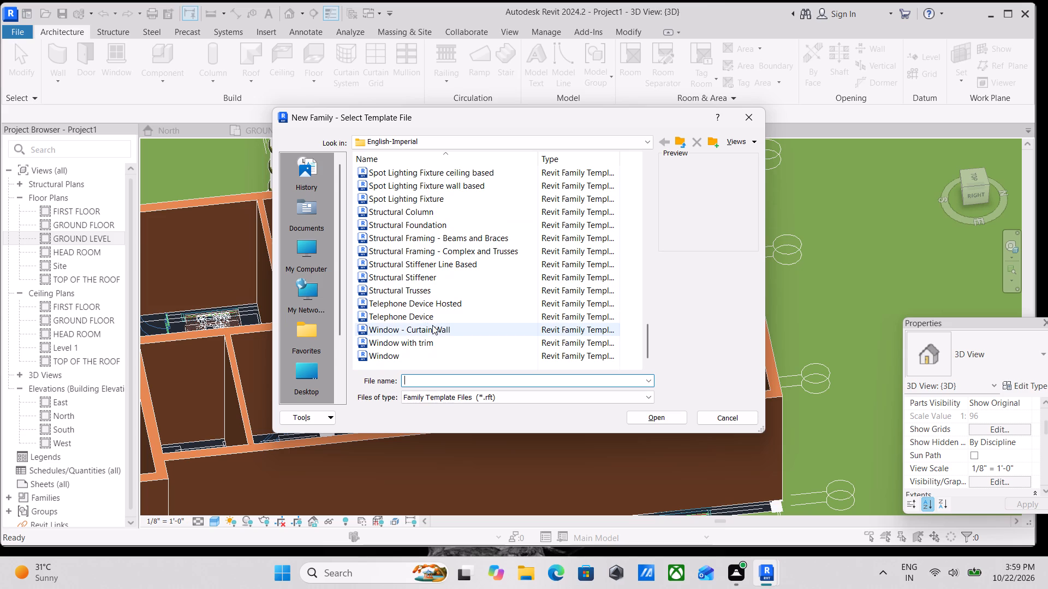
scroll(438, 339, "up", 13)
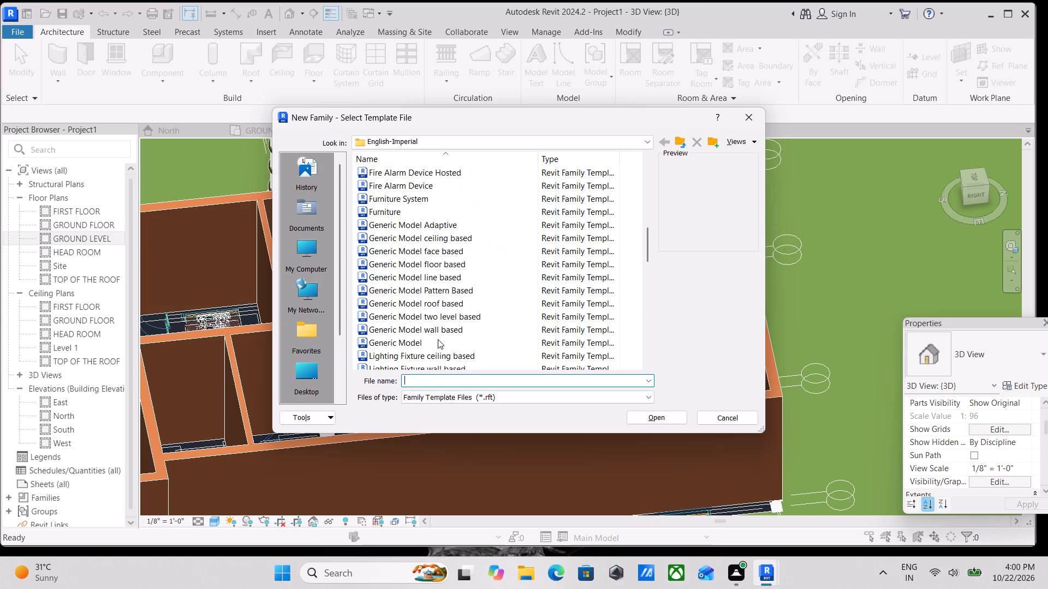
scroll(438, 339, "up", 15)
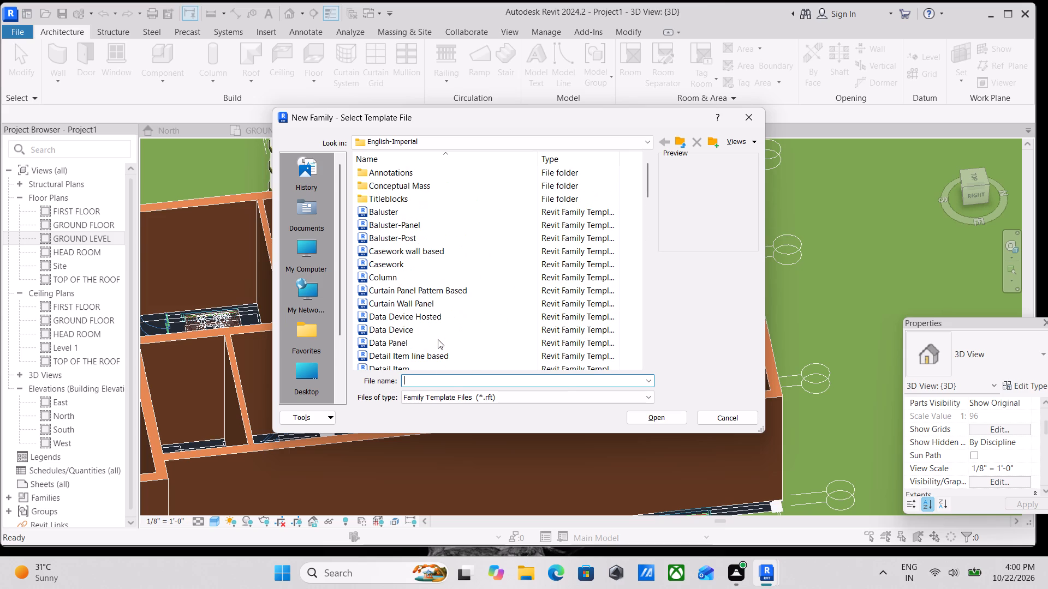
scroll(438, 339, "up", 2)
Open the Annotations template folder, preview several tag and head templates, and leave the template selection without creating a family.
double_click(388, 175)
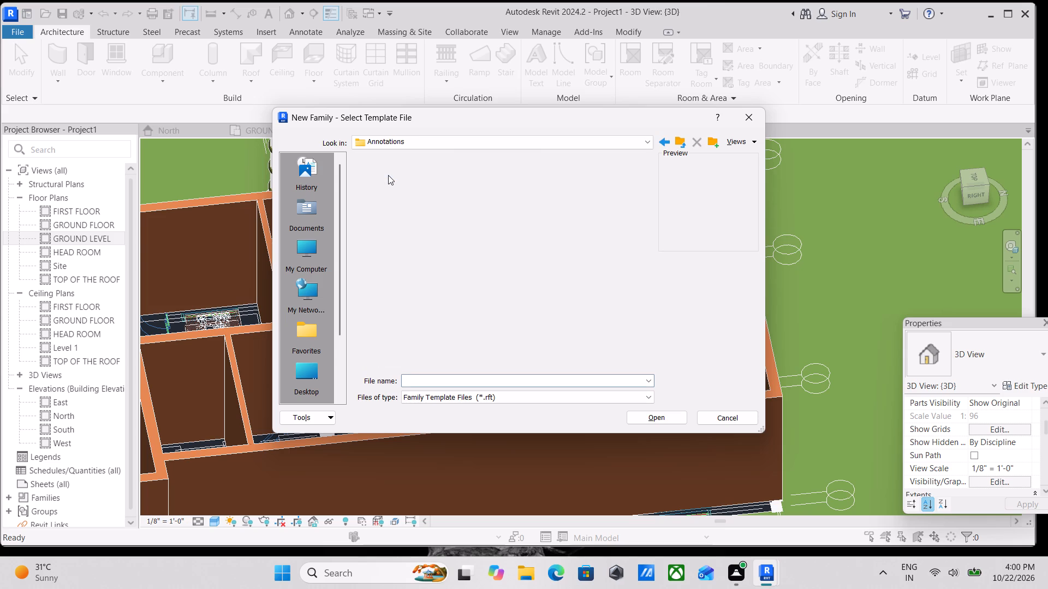
left_click(394, 173)
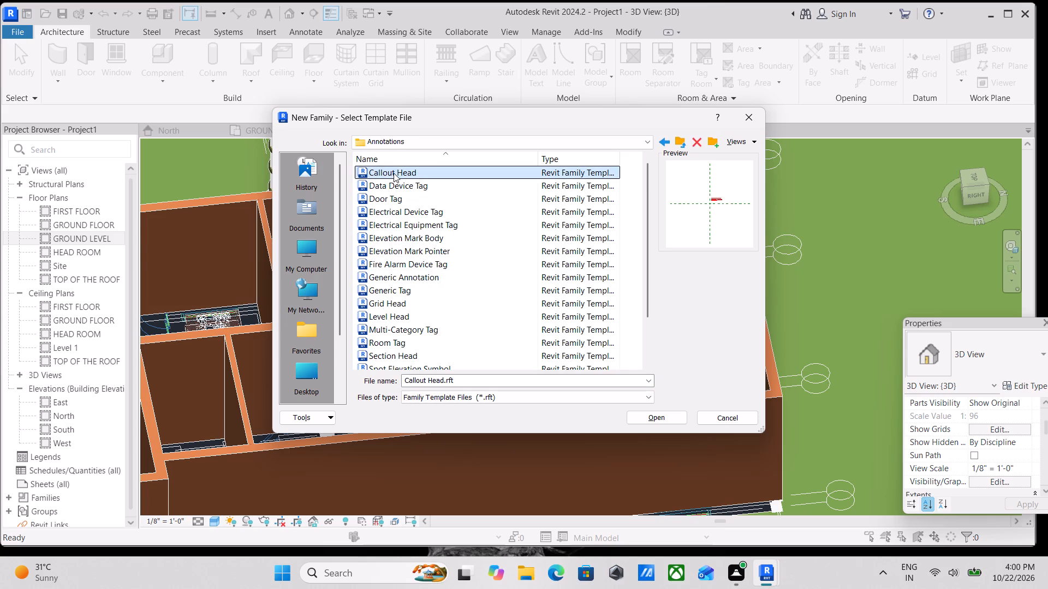
left_click(394, 206)
scroll(394, 239, "down", 4)
scroll(401, 315, "down", 4)
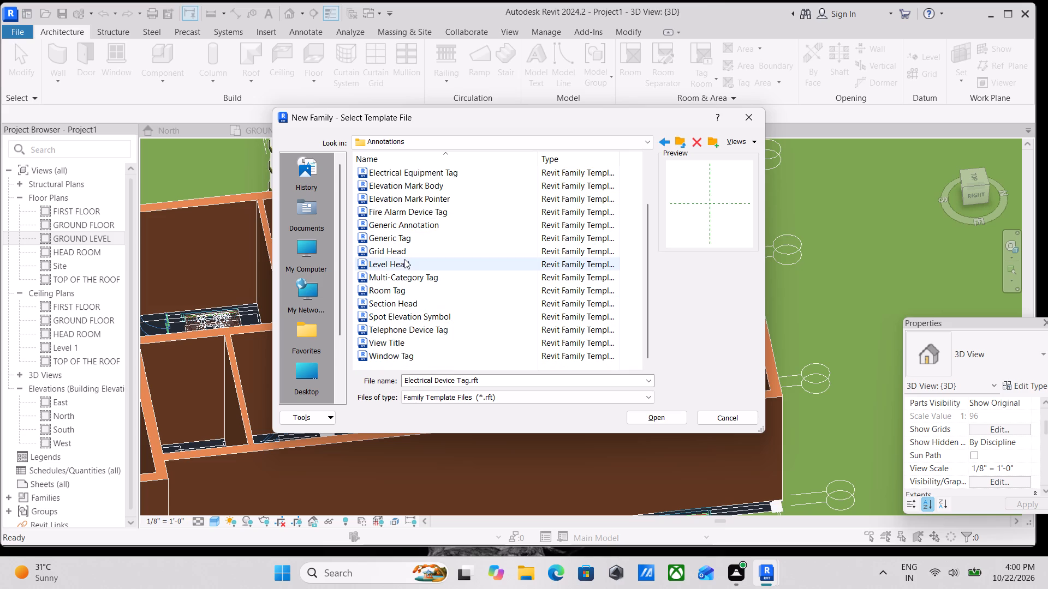
left_click(404, 259)
left_click(402, 240)
left_click(758, 118)
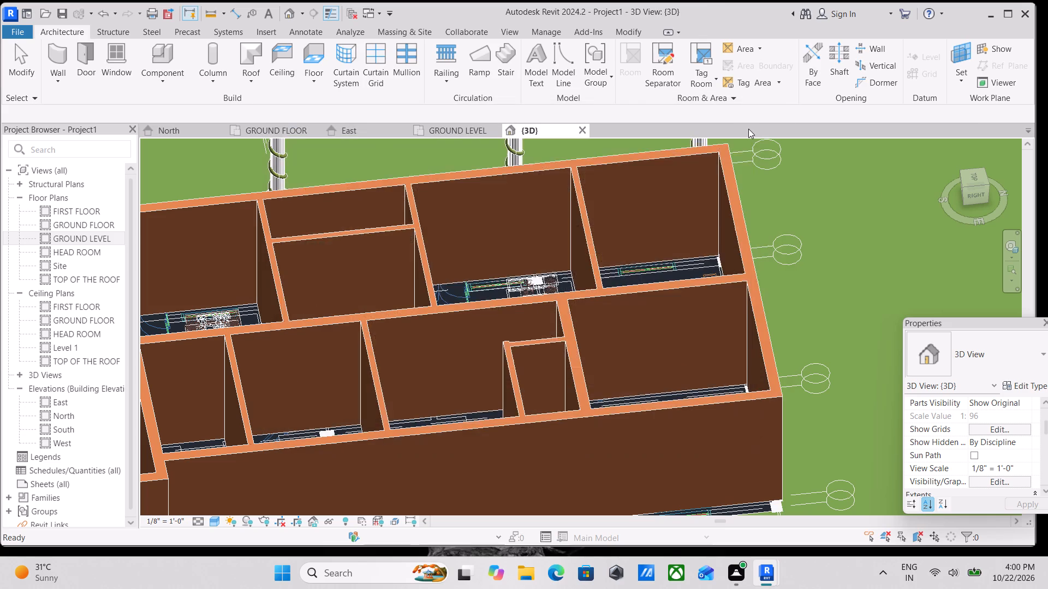
Examine the building's walls and columns, and the neighbouring linked plan, from several sides in the 3D view.
scroll(547, 283, "down", 6)
key("Escape")
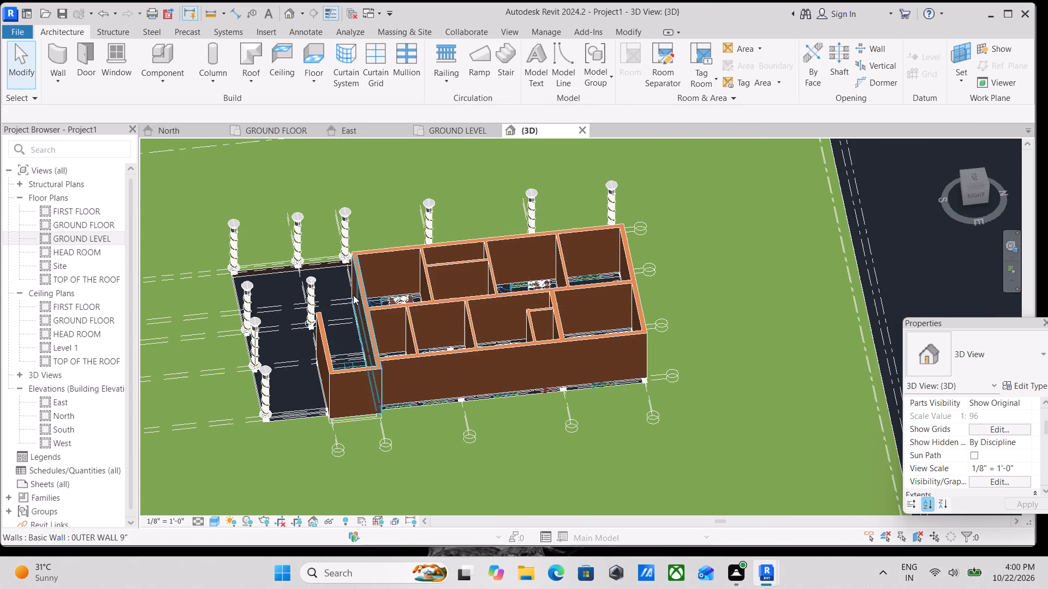
scroll(353, 295, "down", 1)
middle_click_drag(358, 305, 384, 337)
middle_click_drag(368, 367, 539, 341, "shift")
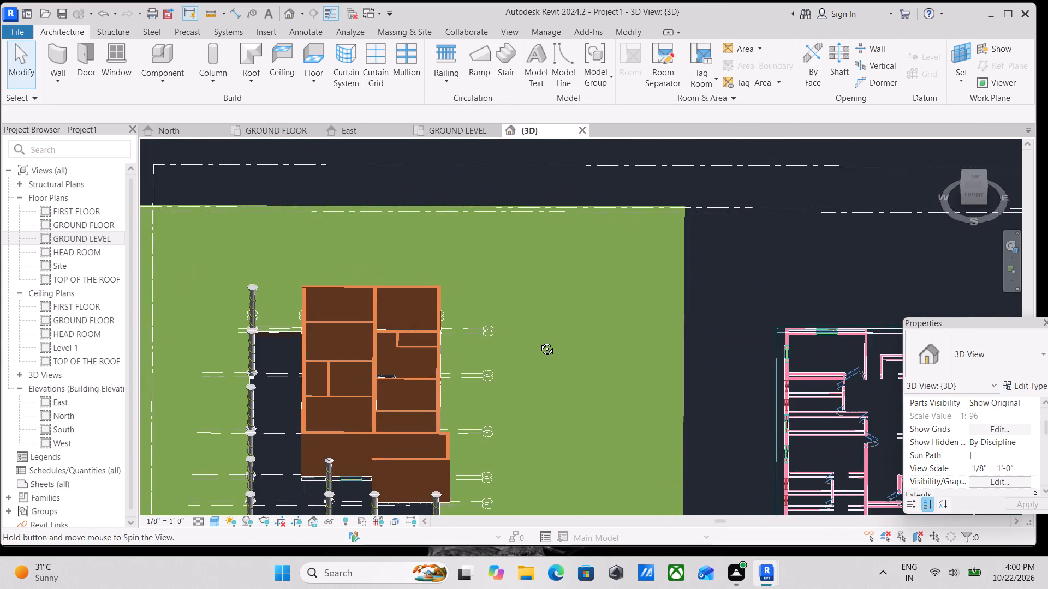
middle_click_drag(539, 341, 537, 382, "shift")
middle_click_drag(439, 345, 481, 219, "shift")
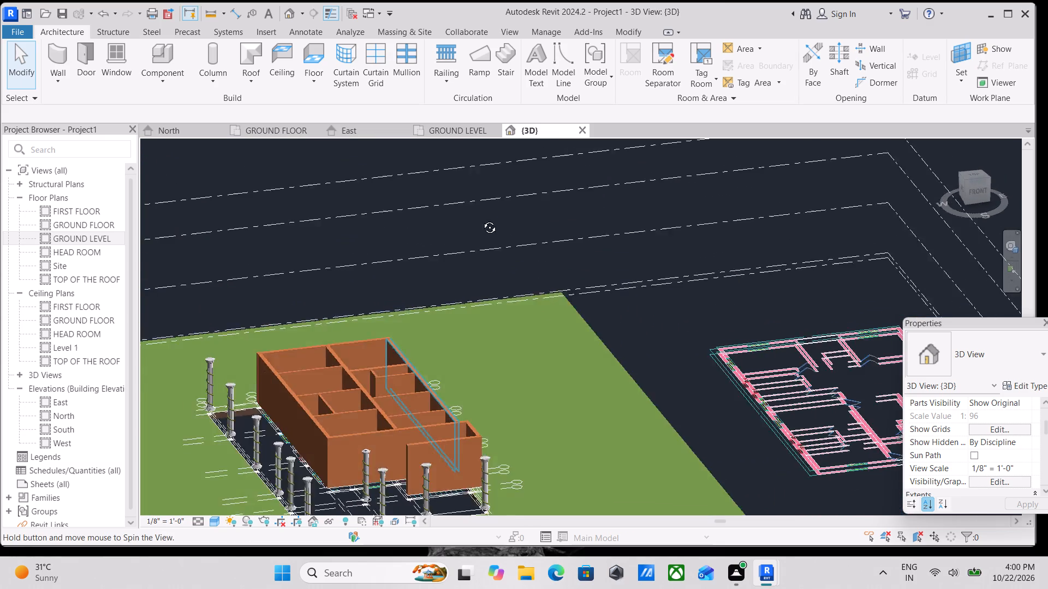
middle_click_drag(481, 219, 493, 224, "shift")
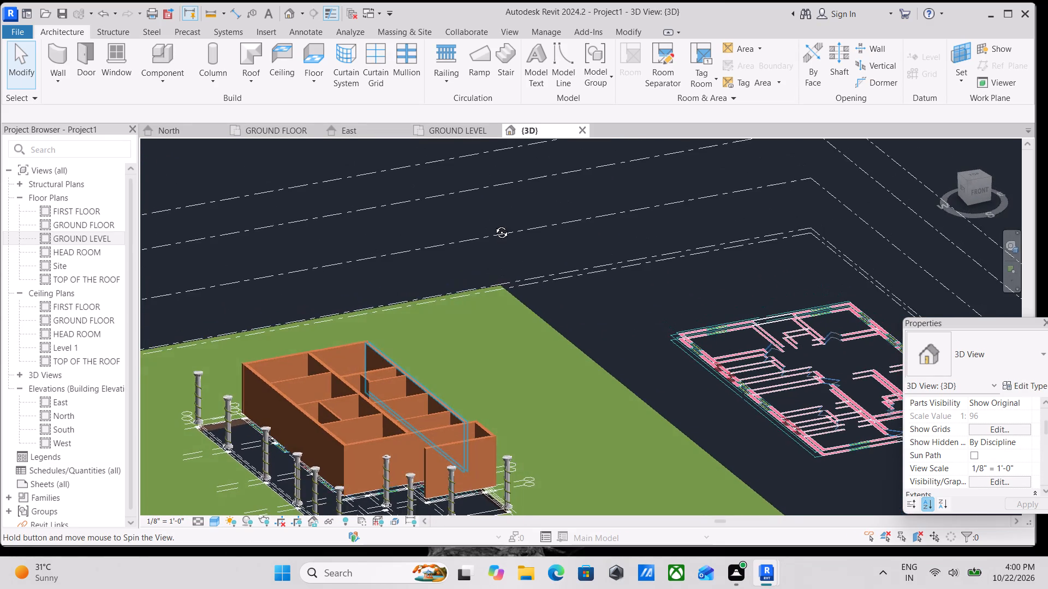
middle_click_drag(493, 224, 440, 273, "shift")
middle_click_drag(379, 334, 407, 309)
scroll(384, 329, "down", 1)
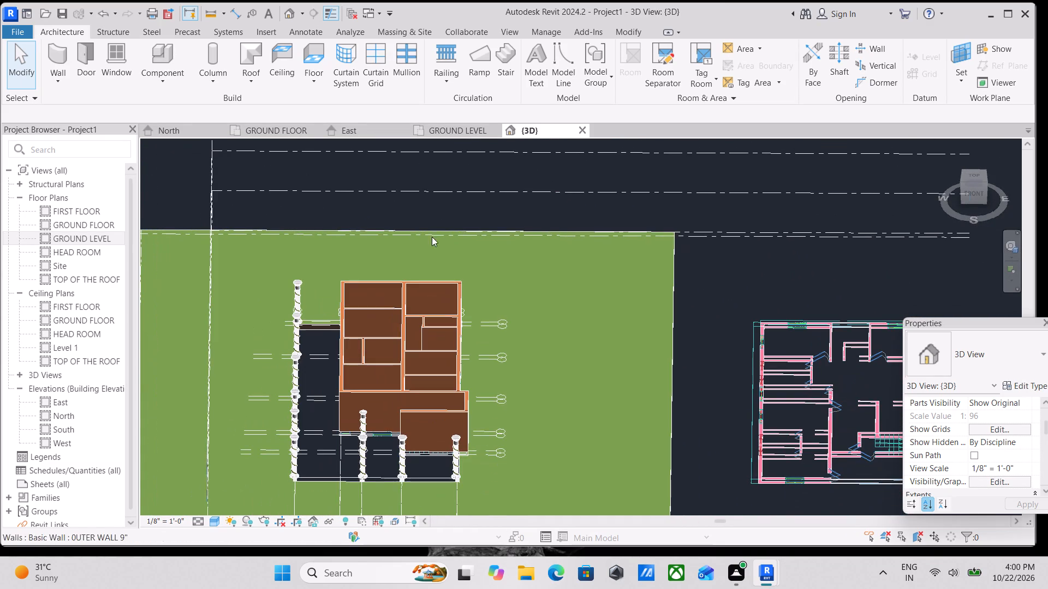
Open the GROUND LEVEL plan and examine the bedrooms, hall, kitchens and toilets against the linked drawing.
left_click(457, 128)
scroll(463, 287, "down", 2)
middle_click_drag(462, 288, 467, 218)
scroll(444, 333, "up", 3)
middle_click_drag(446, 326, 427, 366)
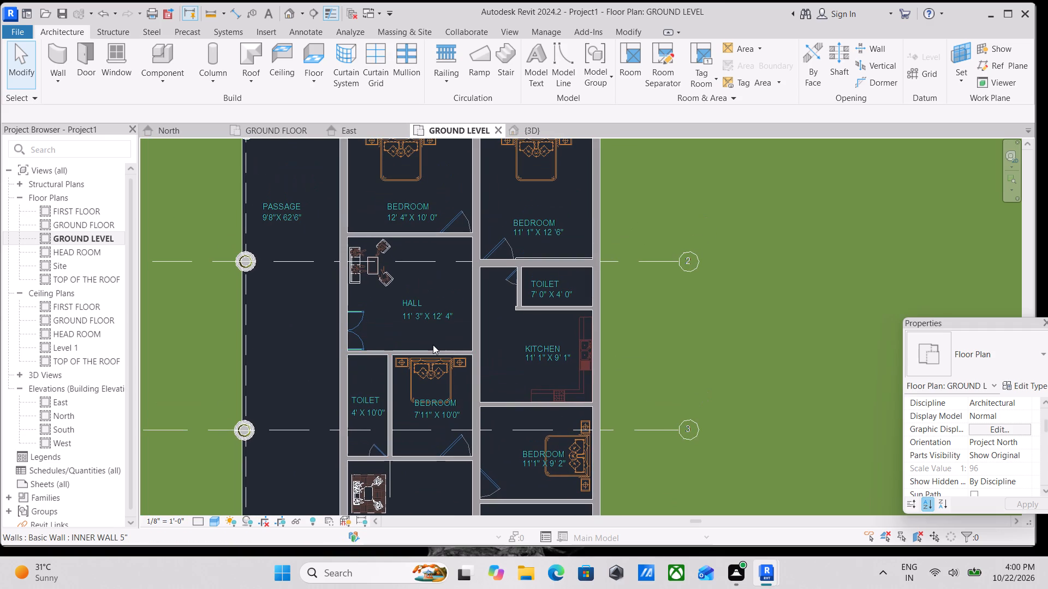
scroll(332, 337, "down", 2)
middle_click_drag(332, 337, 368, 315)
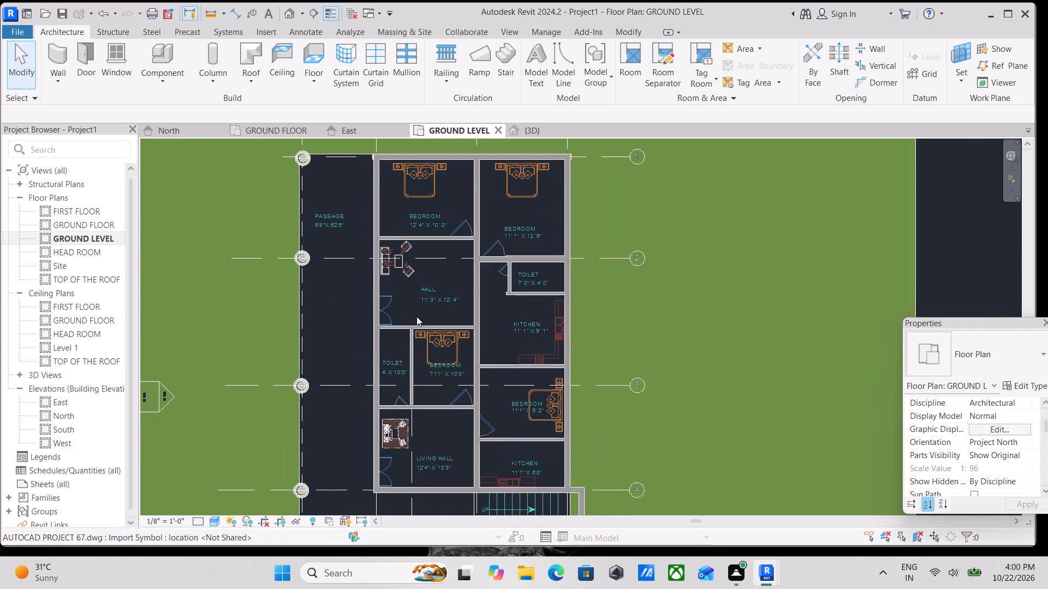
scroll(431, 337, "up", 2)
middle_click_drag(431, 339, 438, 338)
middle_click_drag(454, 292, 426, 390)
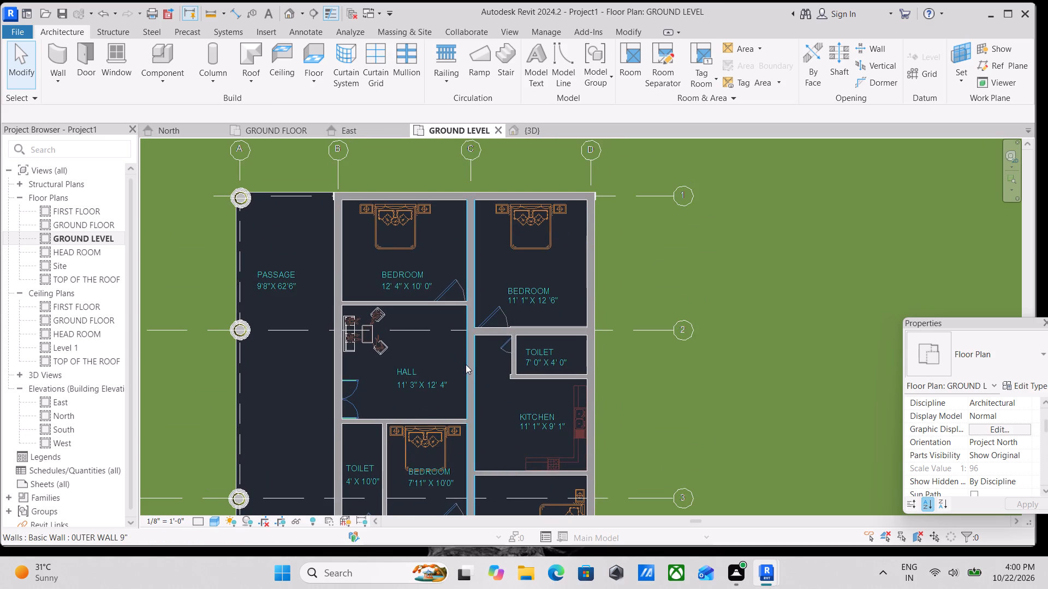
Select the long OUTER WALL 9" along grid C in plan, locate it in the 3D view, and clear the selection.
left_click(466, 369)
scroll(469, 376, "up", 2)
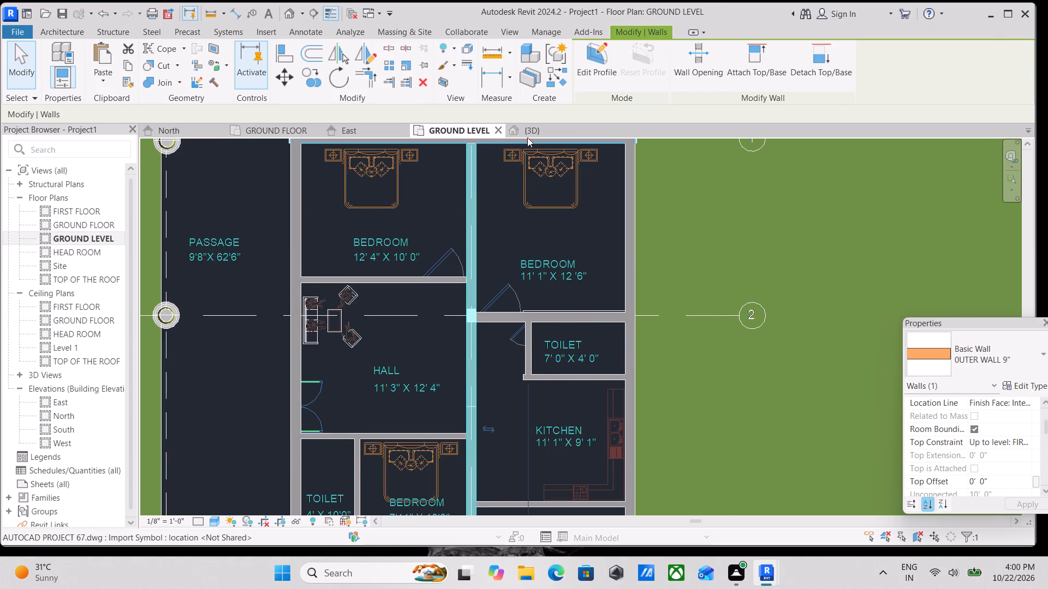
left_click(528, 135)
scroll(464, 387, "down", 1)
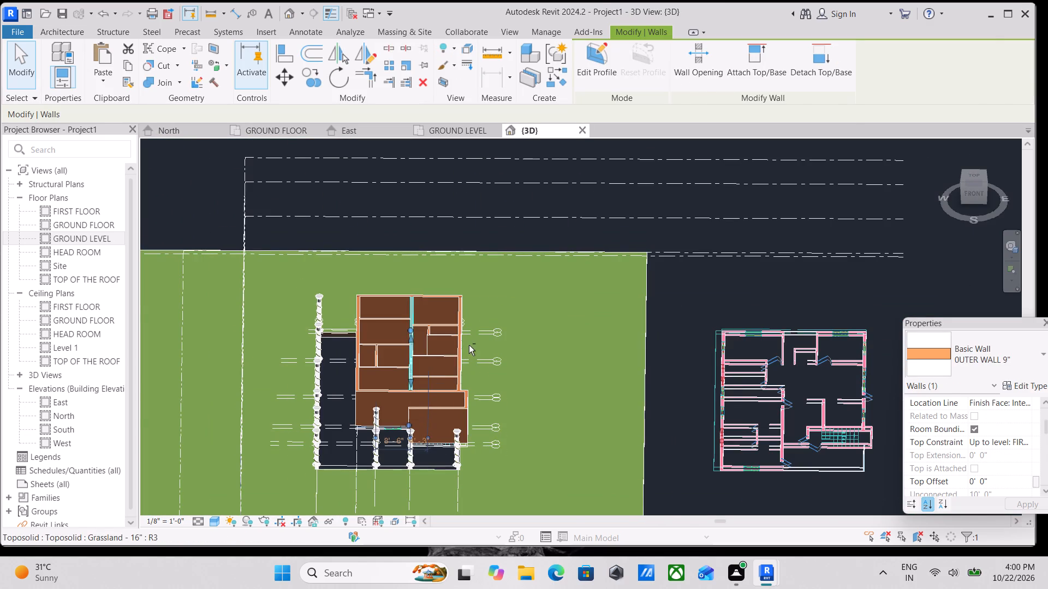
middle_click_drag(469, 345, 319, 414, "shift")
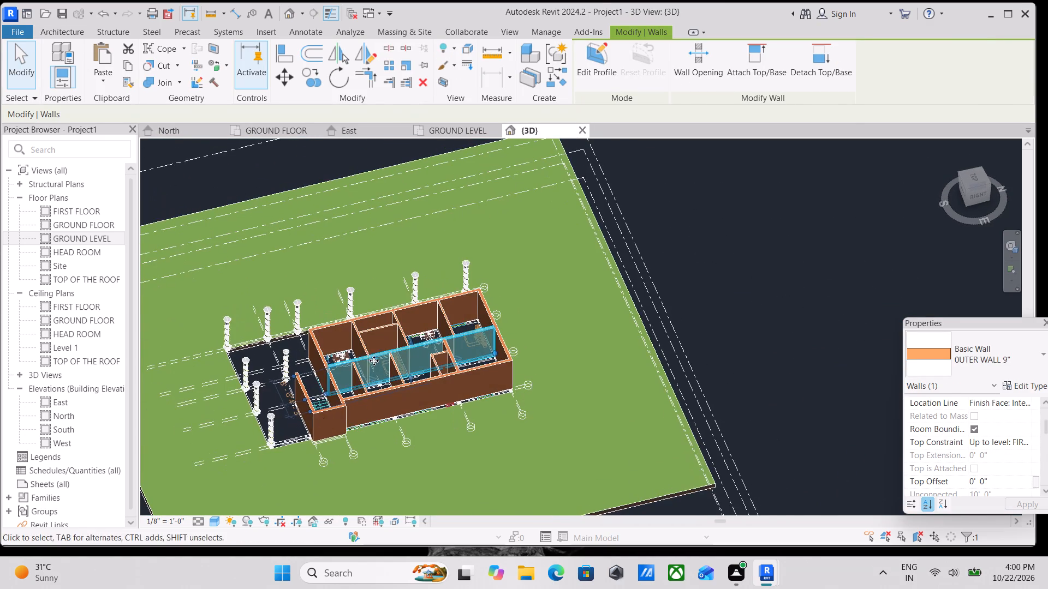
scroll(377, 356, "up", 2)
key("Escape")
scroll(435, 360, "up", 5)
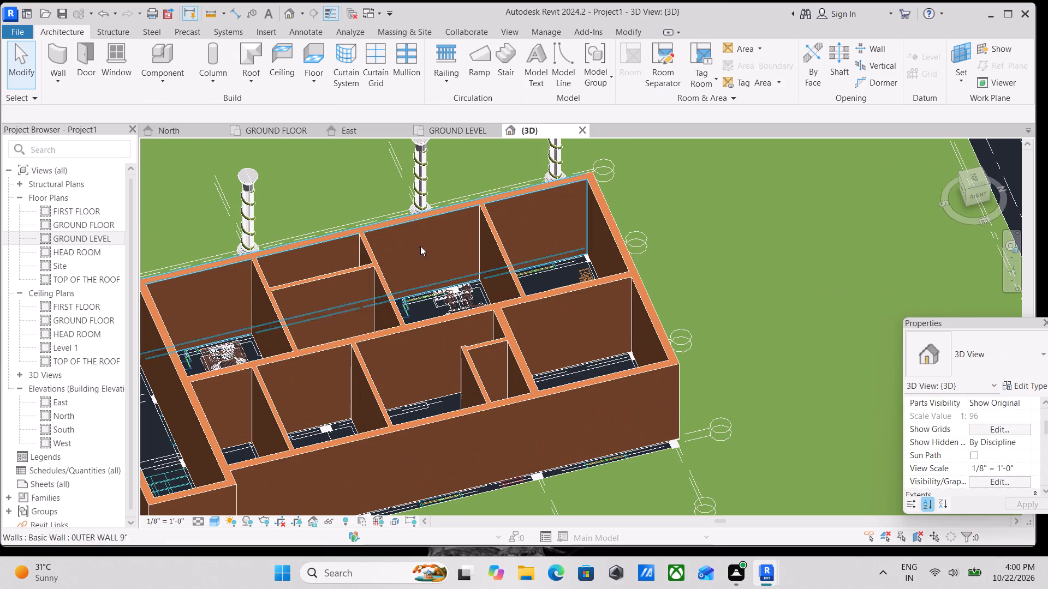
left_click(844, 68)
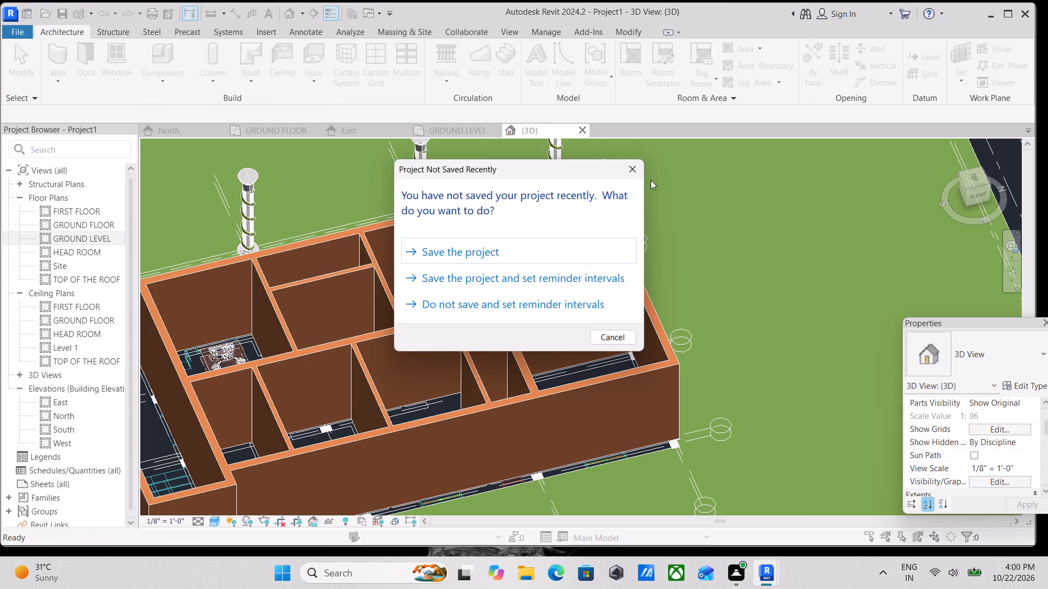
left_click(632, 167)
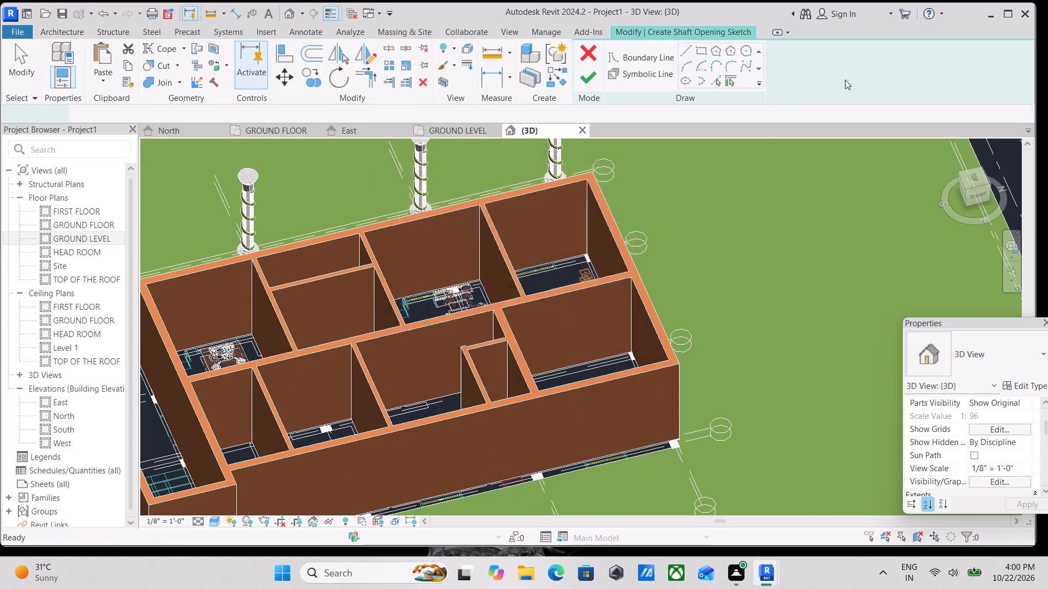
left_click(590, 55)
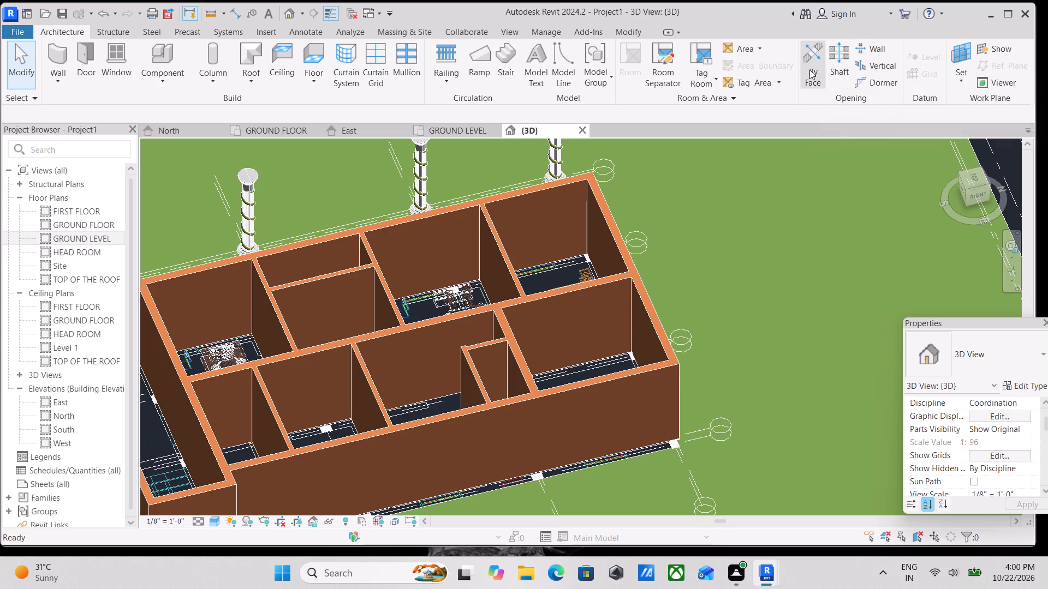
Try to start an opening by face, and pick the face of the long central OUTER WALL 9" as the work plane.
left_click(808, 71)
scroll(448, 339, "up", 2)
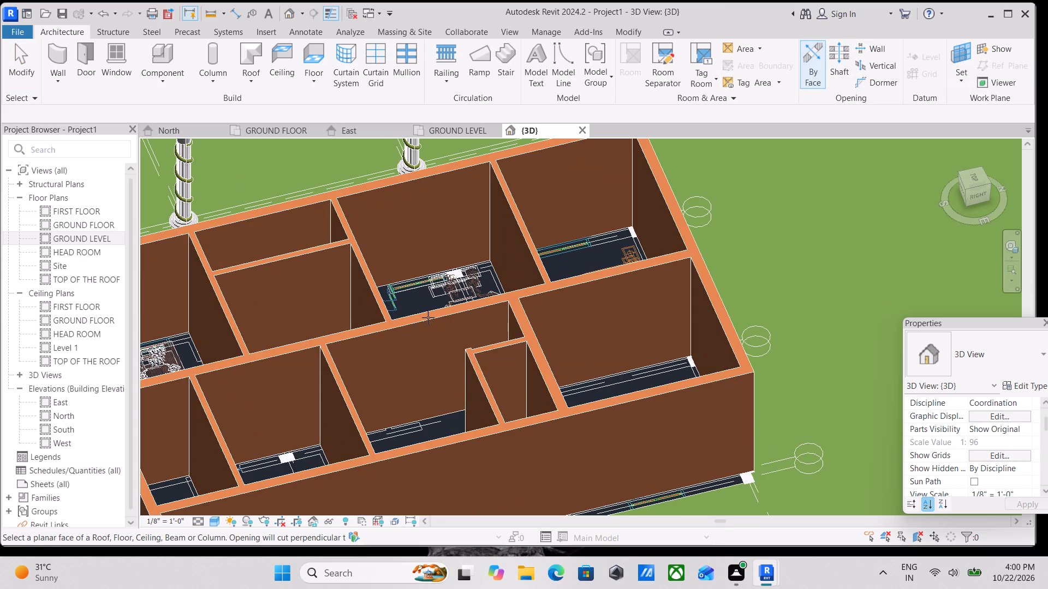
scroll(425, 320, "up", 3)
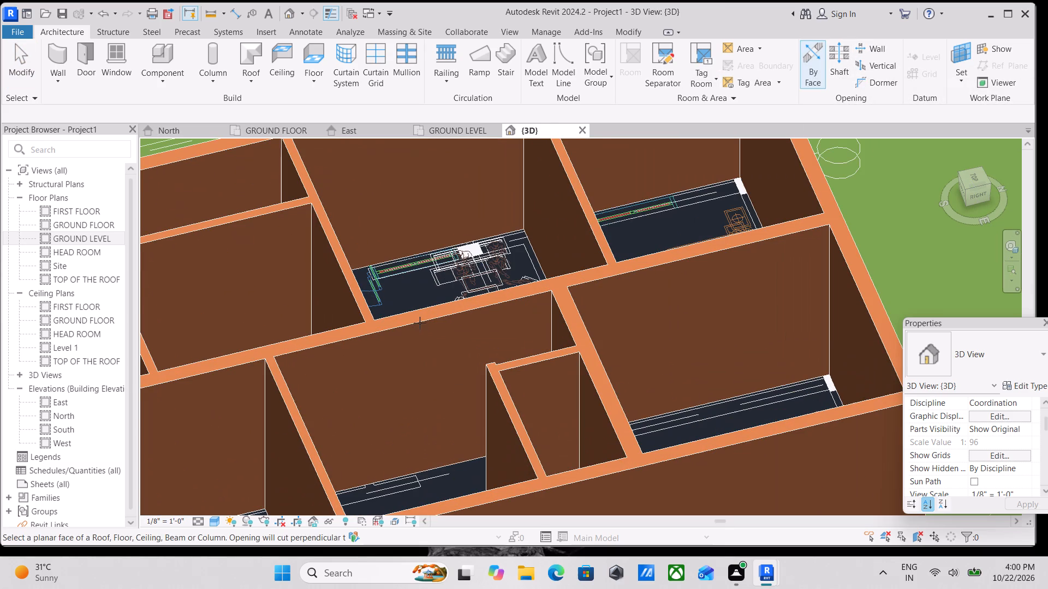
scroll(420, 321, "up", 1)
left_click(960, 76)
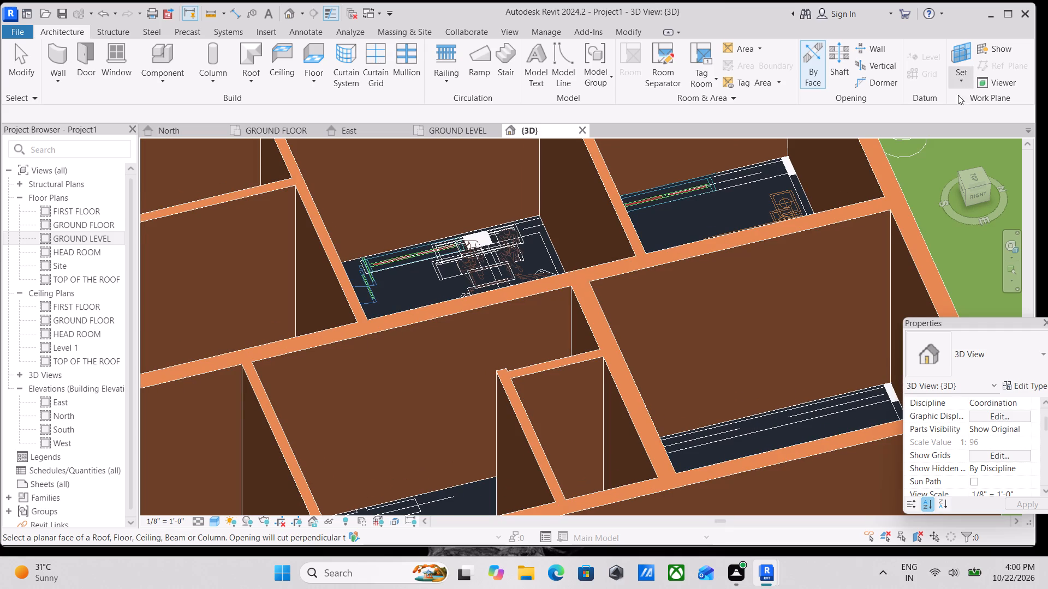
left_click(966, 132)
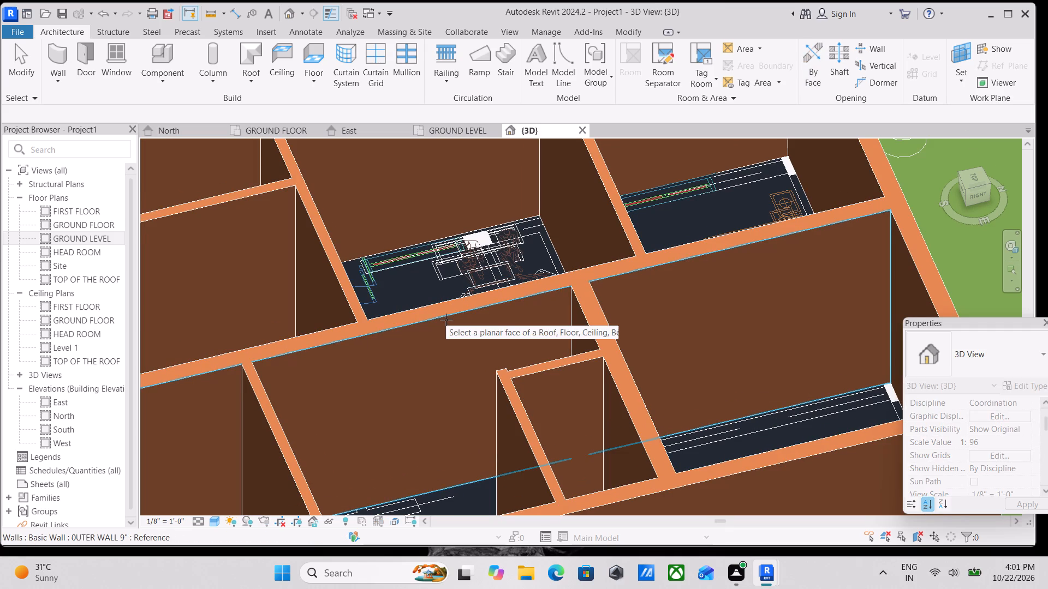
left_click(446, 320)
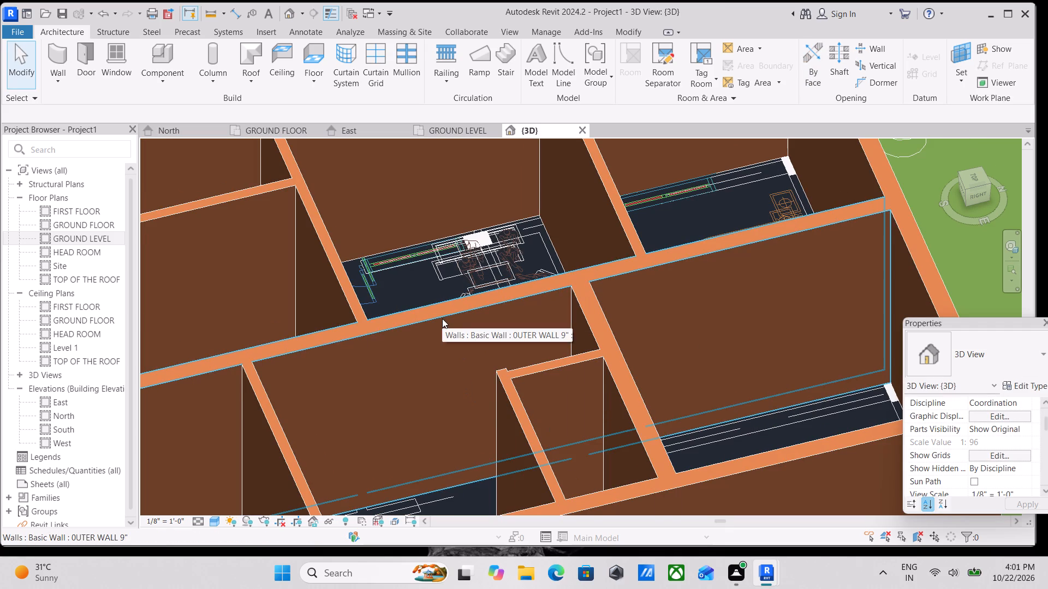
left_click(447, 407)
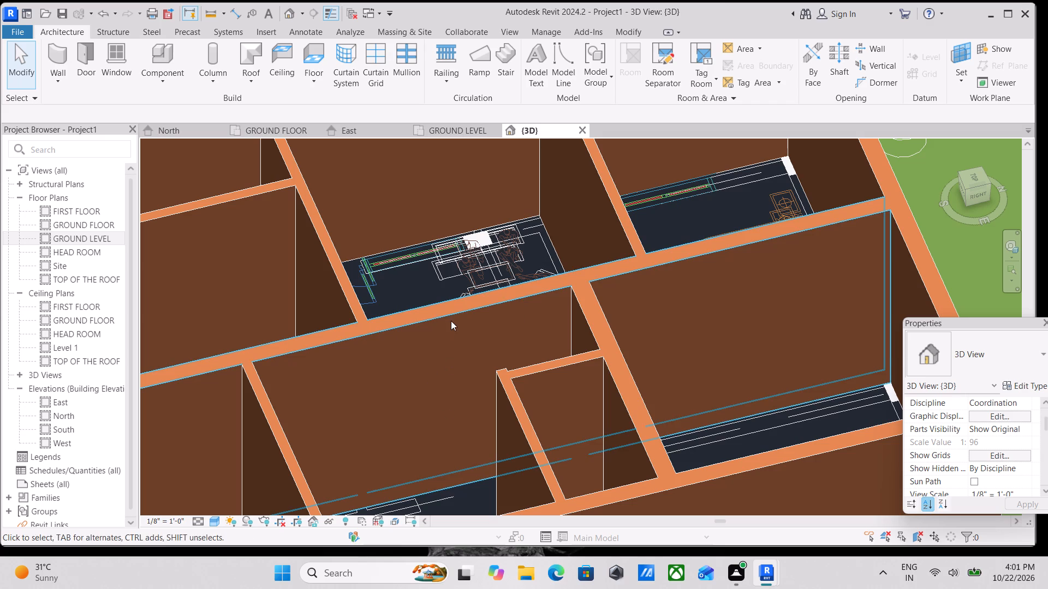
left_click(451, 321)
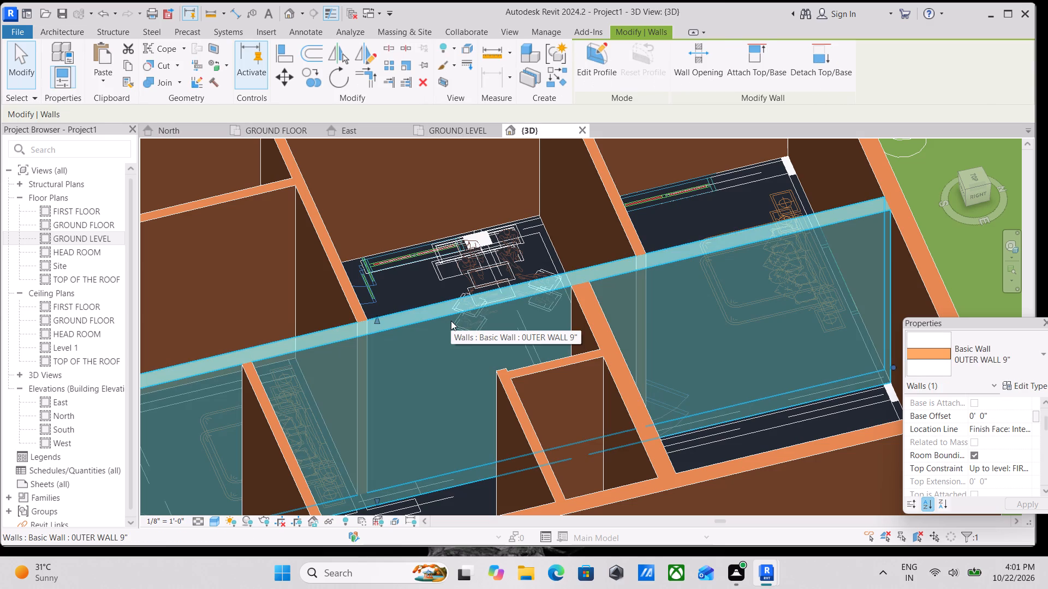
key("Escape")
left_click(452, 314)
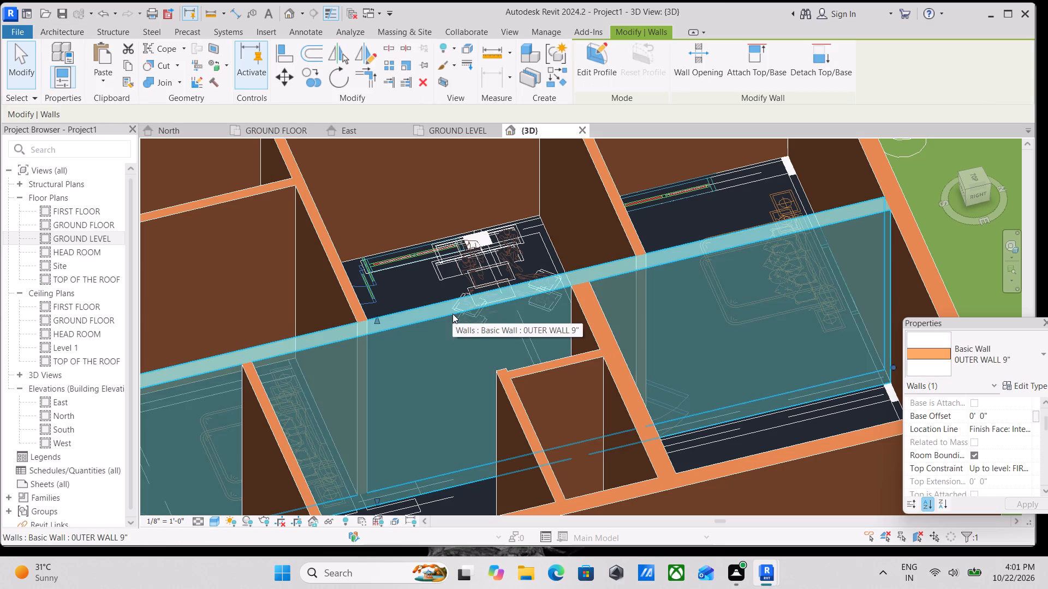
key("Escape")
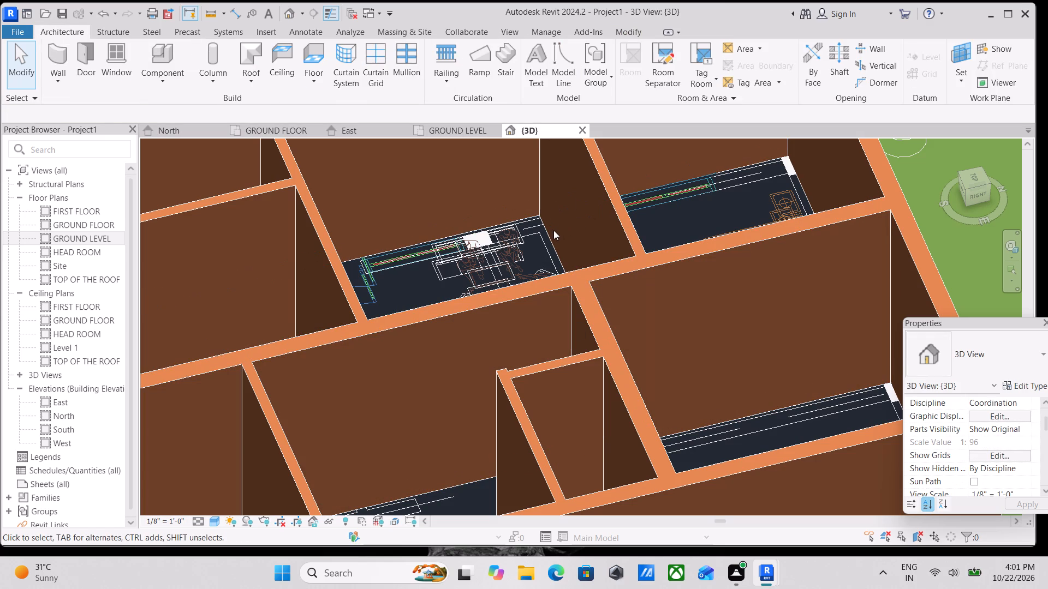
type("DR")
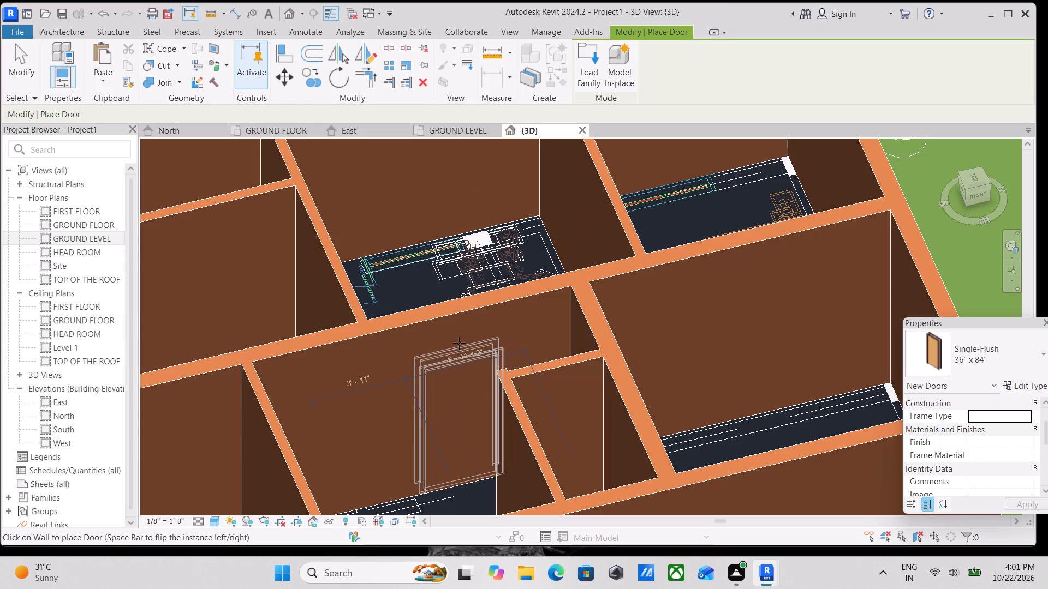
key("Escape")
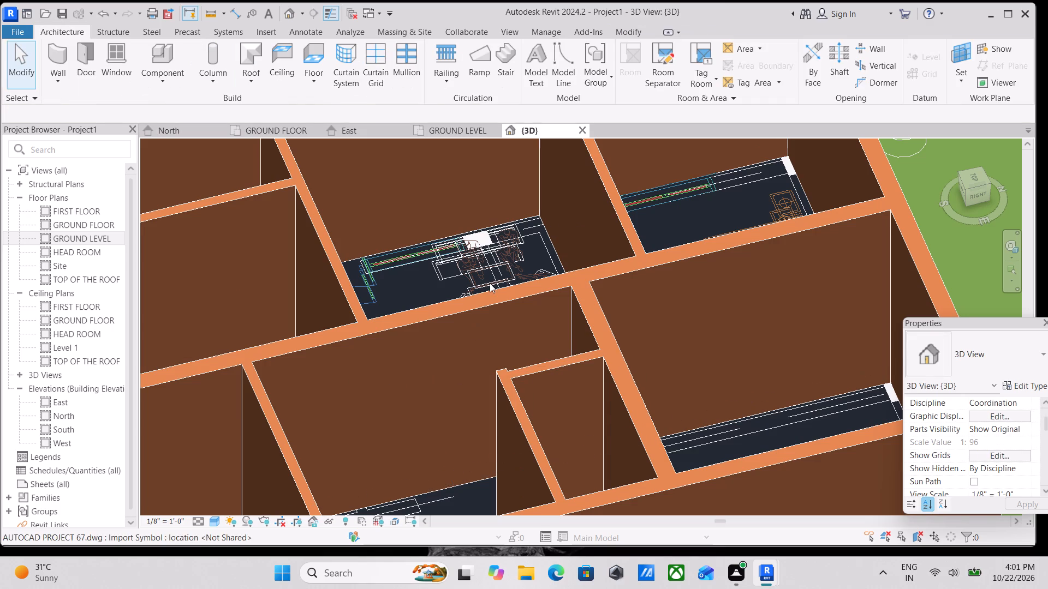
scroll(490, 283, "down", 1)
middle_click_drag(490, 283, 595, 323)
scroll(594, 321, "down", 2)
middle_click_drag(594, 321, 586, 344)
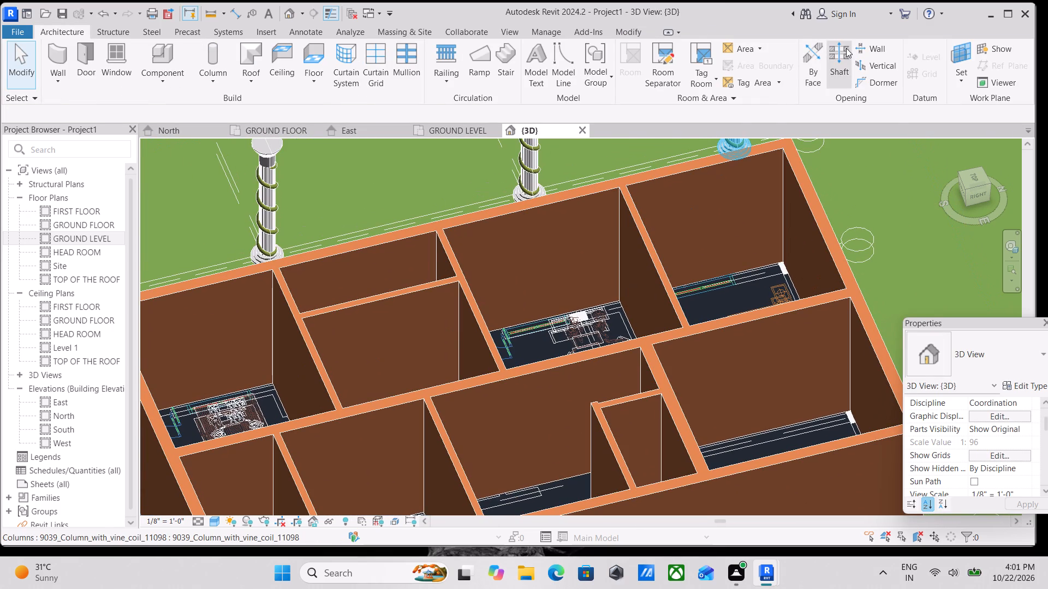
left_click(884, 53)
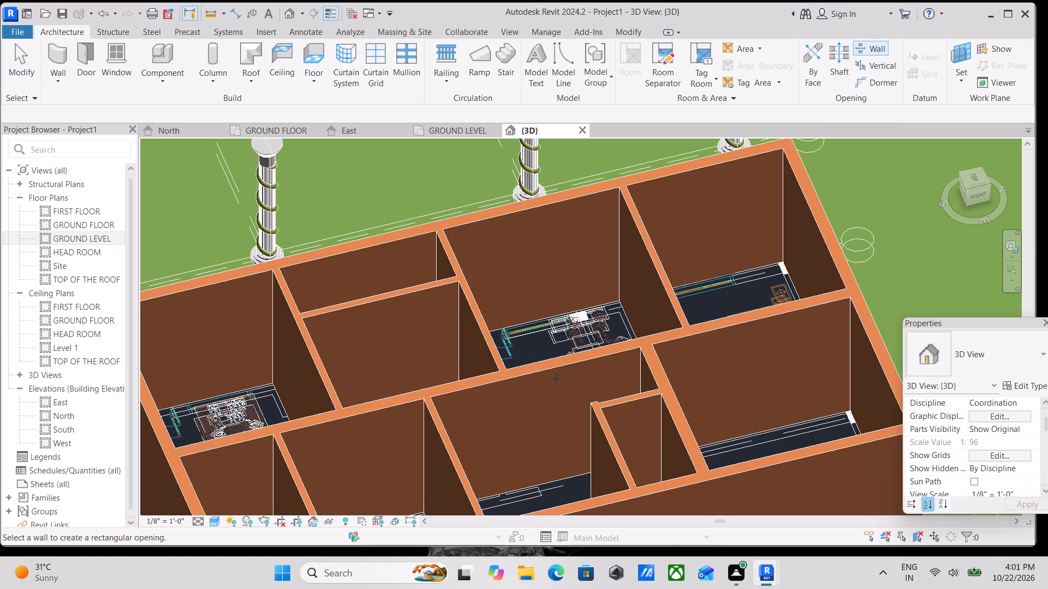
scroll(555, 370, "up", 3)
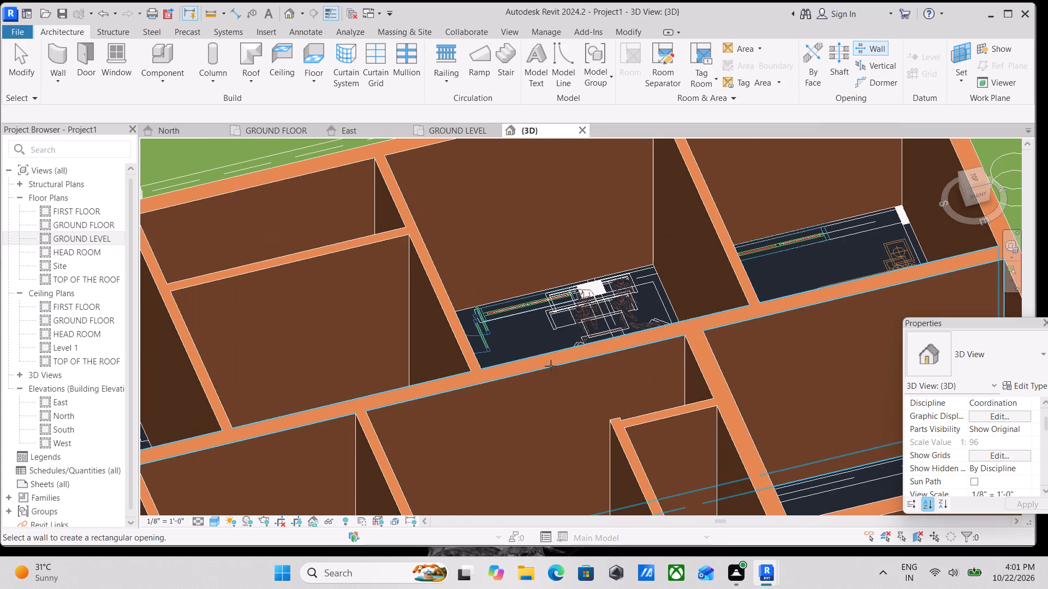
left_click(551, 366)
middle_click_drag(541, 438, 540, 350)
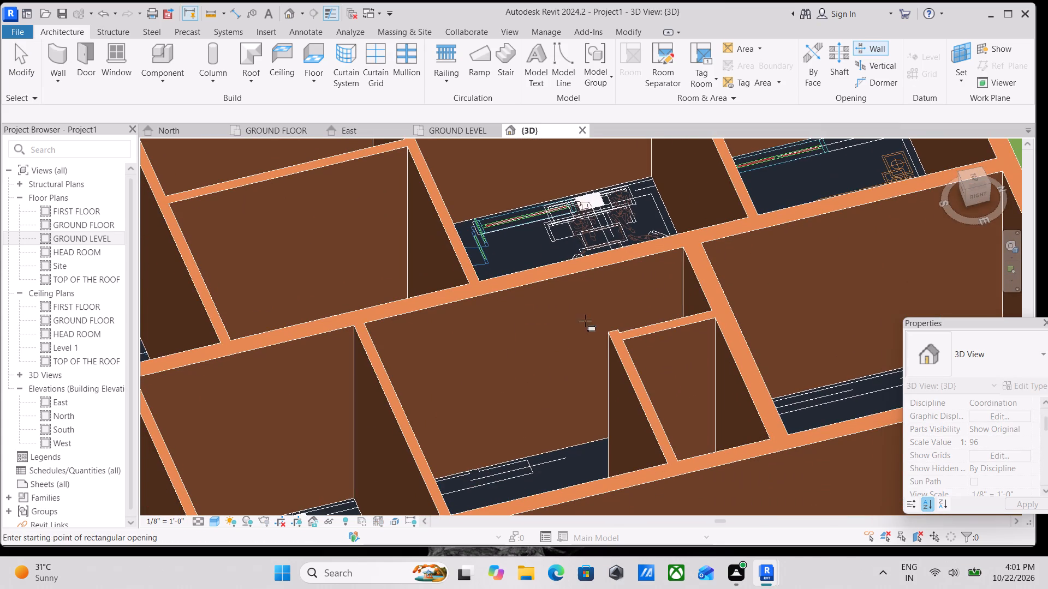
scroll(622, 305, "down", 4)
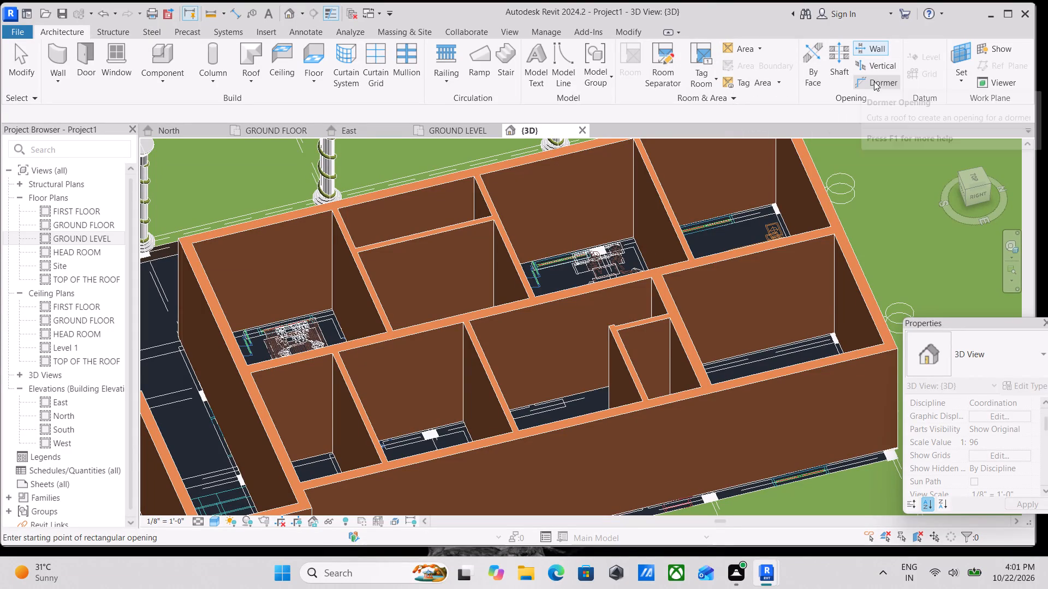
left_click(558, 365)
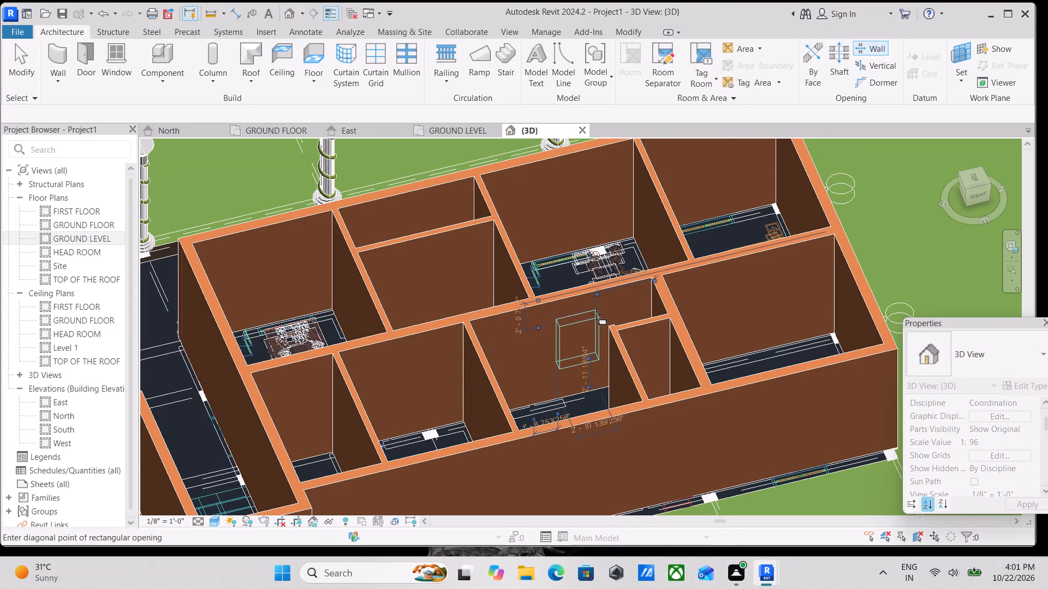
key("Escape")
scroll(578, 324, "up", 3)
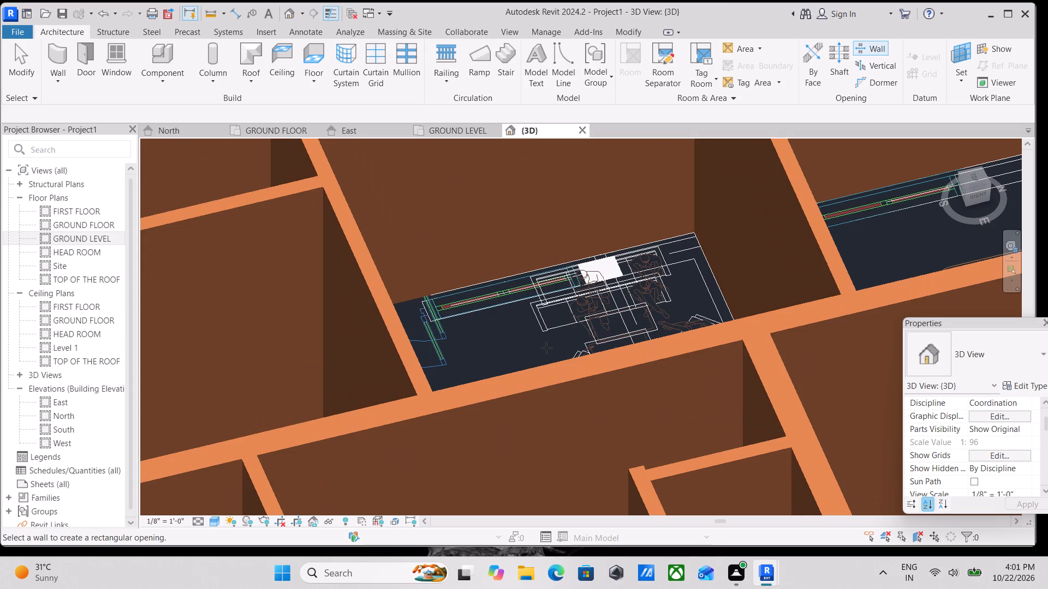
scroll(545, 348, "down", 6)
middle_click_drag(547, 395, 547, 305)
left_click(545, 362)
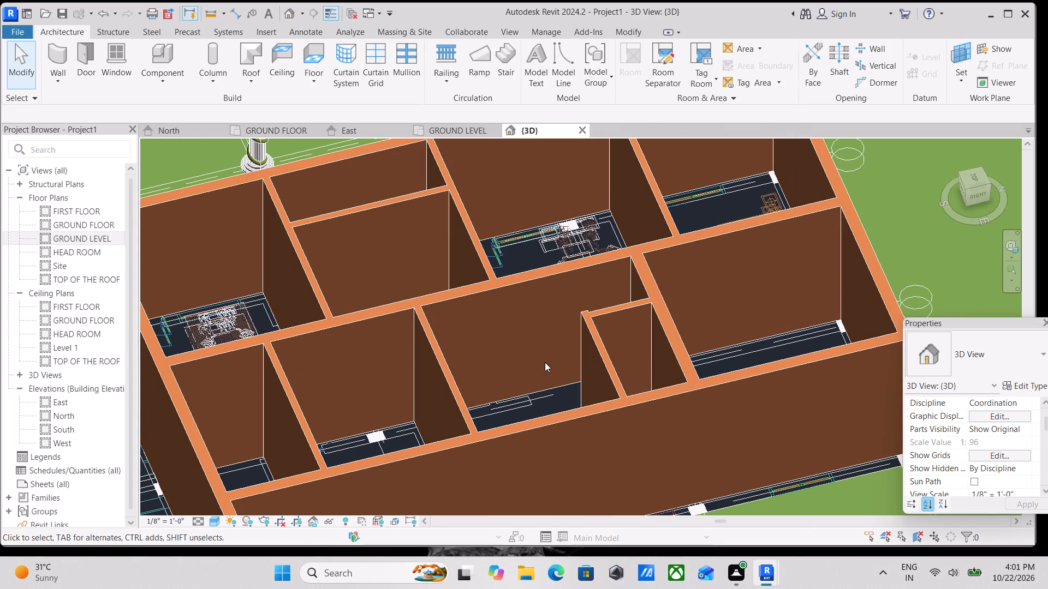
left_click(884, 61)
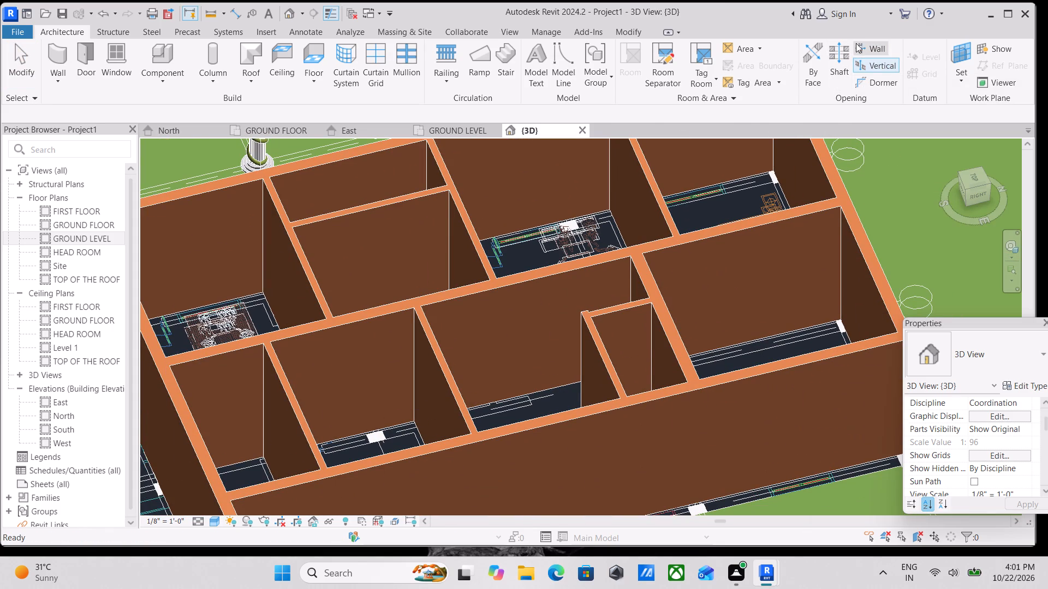
Cut a rectangular wall opening about 3'-10" wide and 9' high in the long central OUTER WALL 9", beside the small enclosed room.
double_click(865, 44)
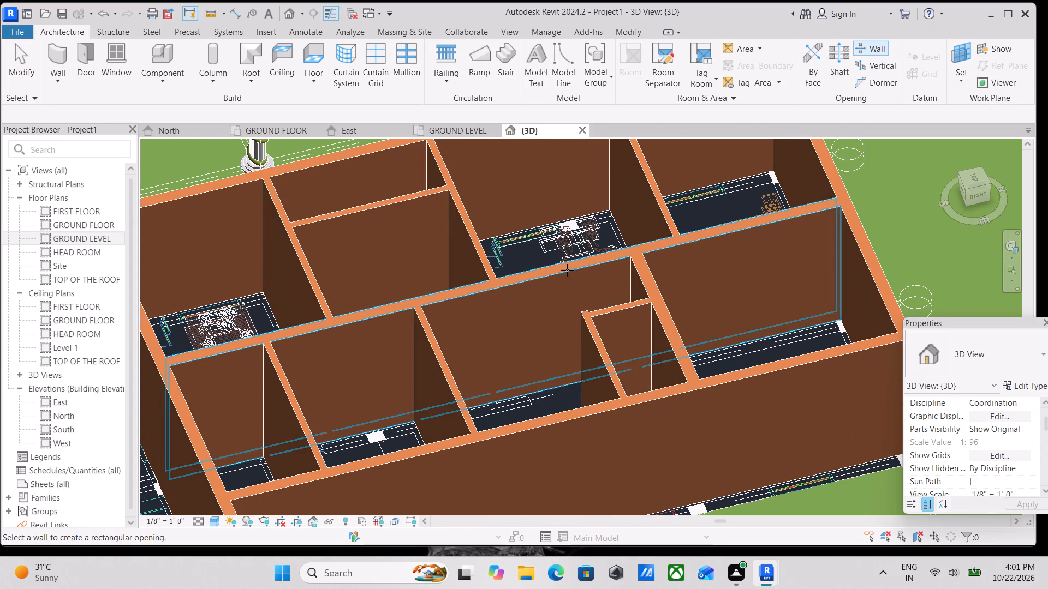
left_click(567, 270)
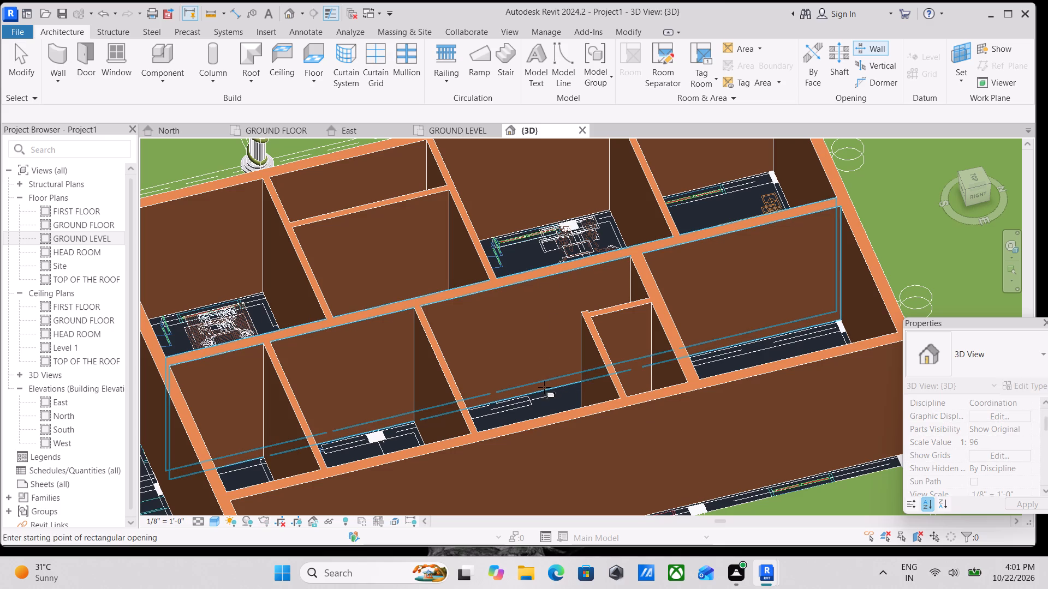
left_click(544, 387)
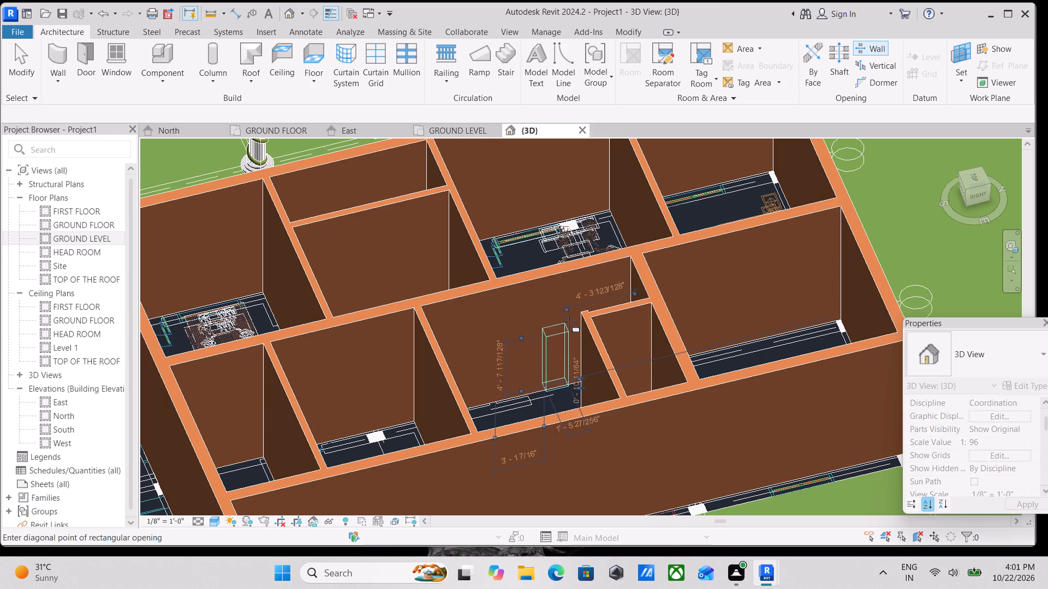
left_click(605, 271)
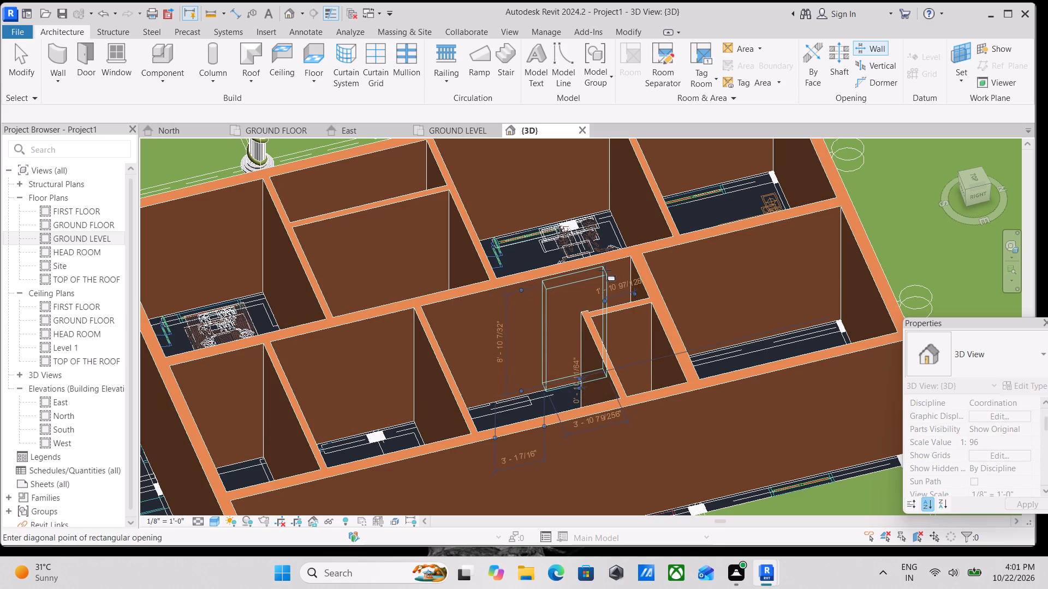
scroll(573, 304, "down", 2)
key("Escape")
scroll(551, 340, "up", 2)
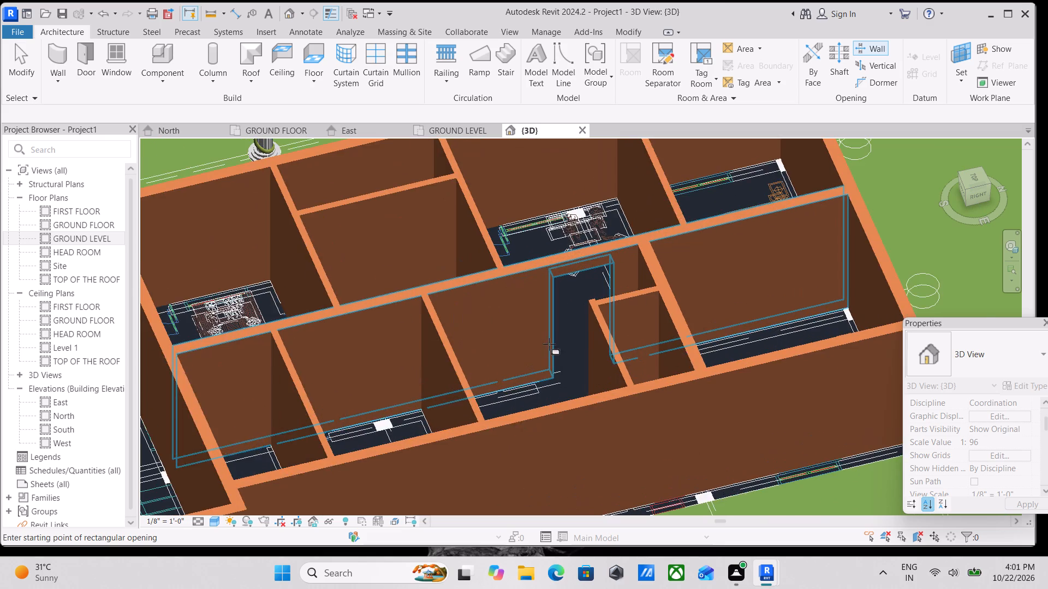
key("Escape")
Examine the new opening in the central wall from both sides of the building.
scroll(559, 359, "up", 3)
middle_click_drag(561, 281, 433, 285)
scroll(445, 295, "down", 2)
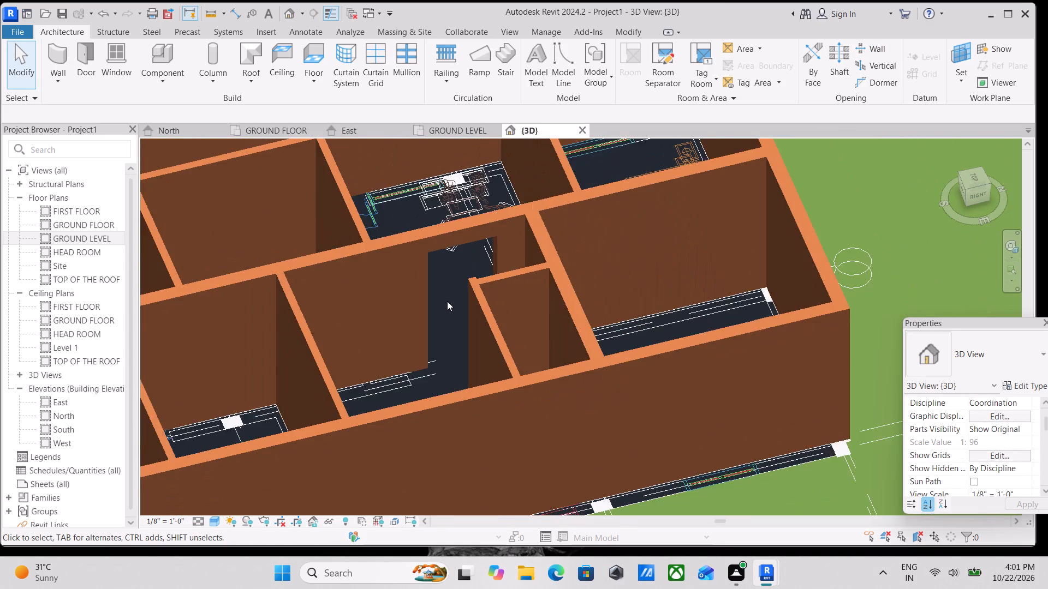
scroll(449, 307, "down", 3)
middle_click_drag(449, 315, 660, 301, "shift")
middle_click_drag(446, 311, 589, 308, "shift")
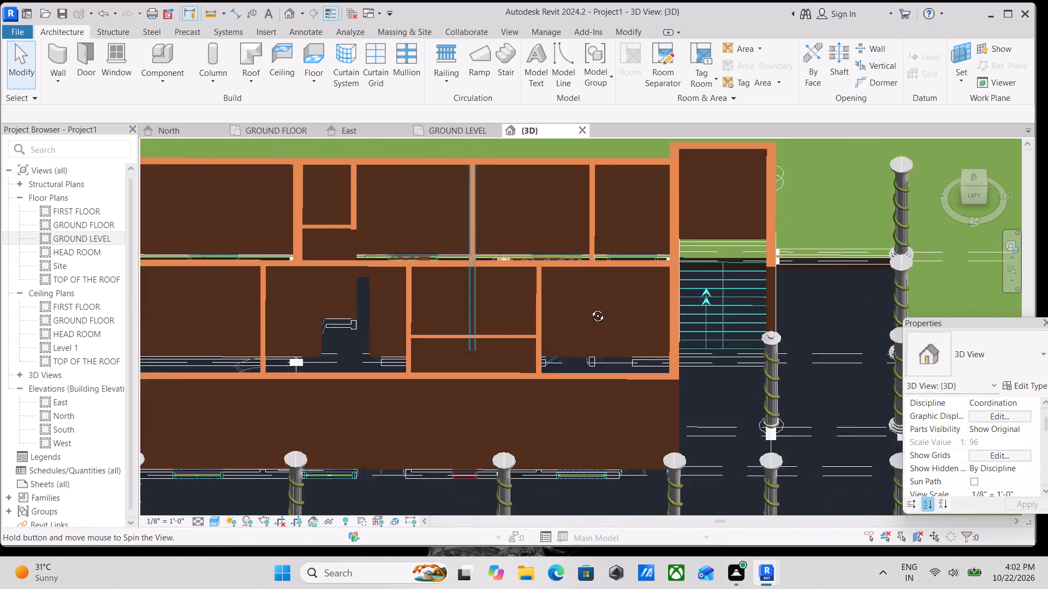
middle_click_drag(589, 308, 604, 311, "shift")
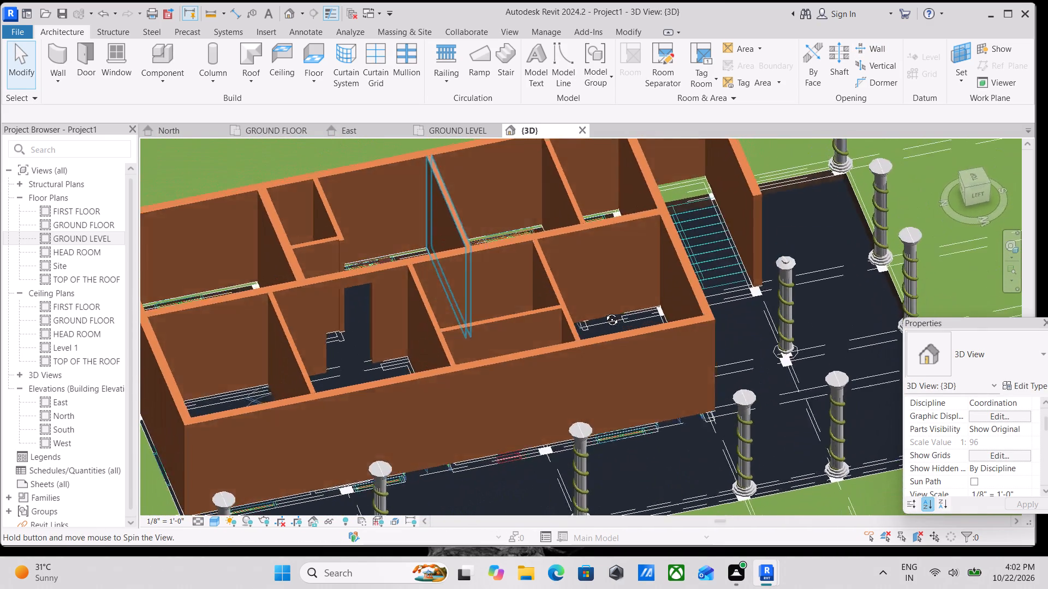
middle_click_drag(604, 311, 226, 360, "shift")
scroll(448, 293, "up", 2)
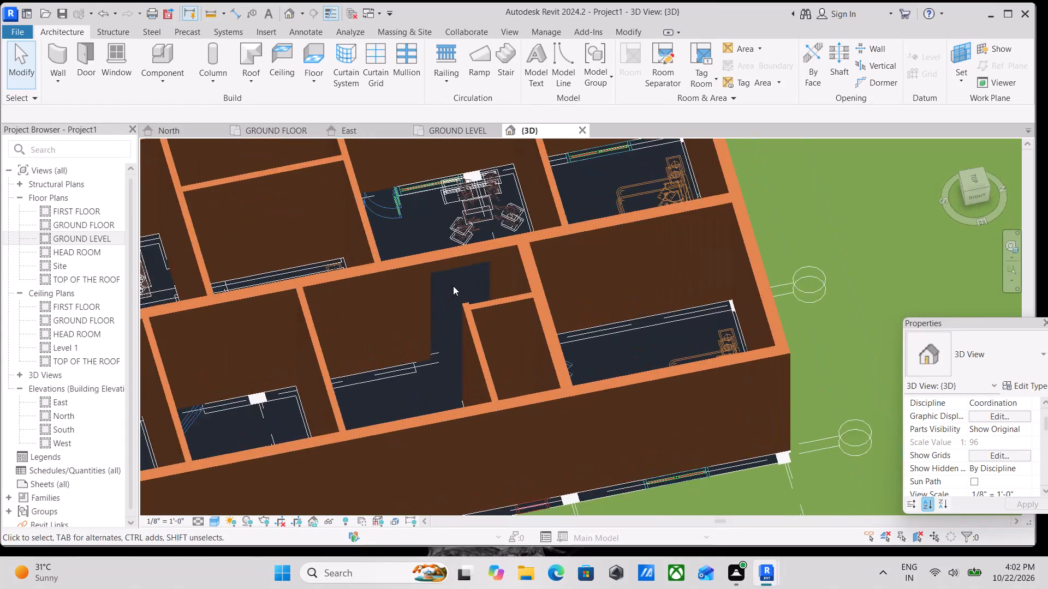
scroll(453, 286, "up", 3)
Open the central OUTER WALL 9" for profile editing, finish the edit, and clear the selection.
left_click(448, 265)
scroll(448, 265, "up", 2)
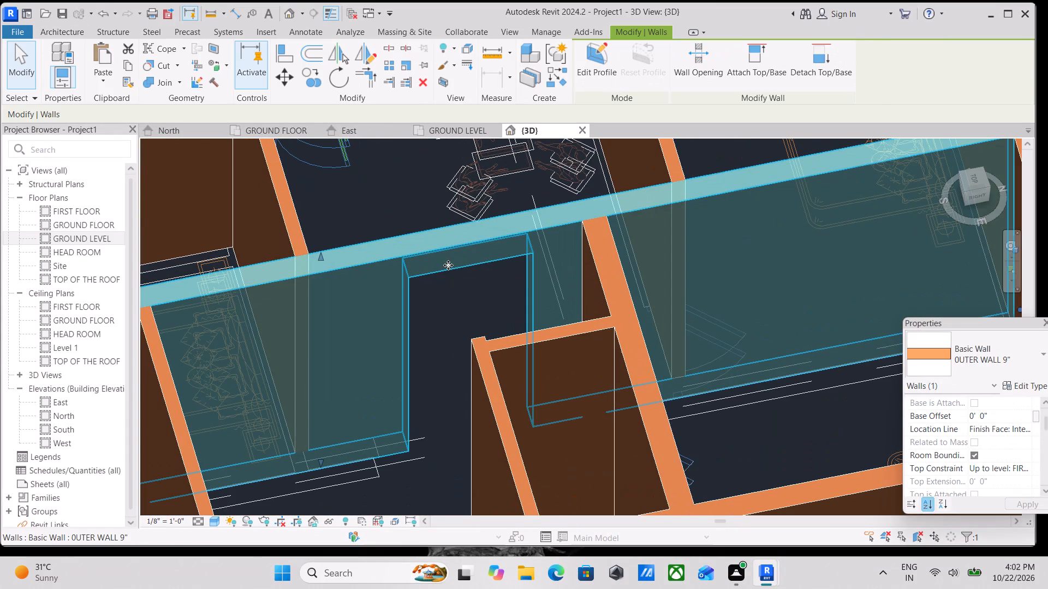
left_click(592, 45)
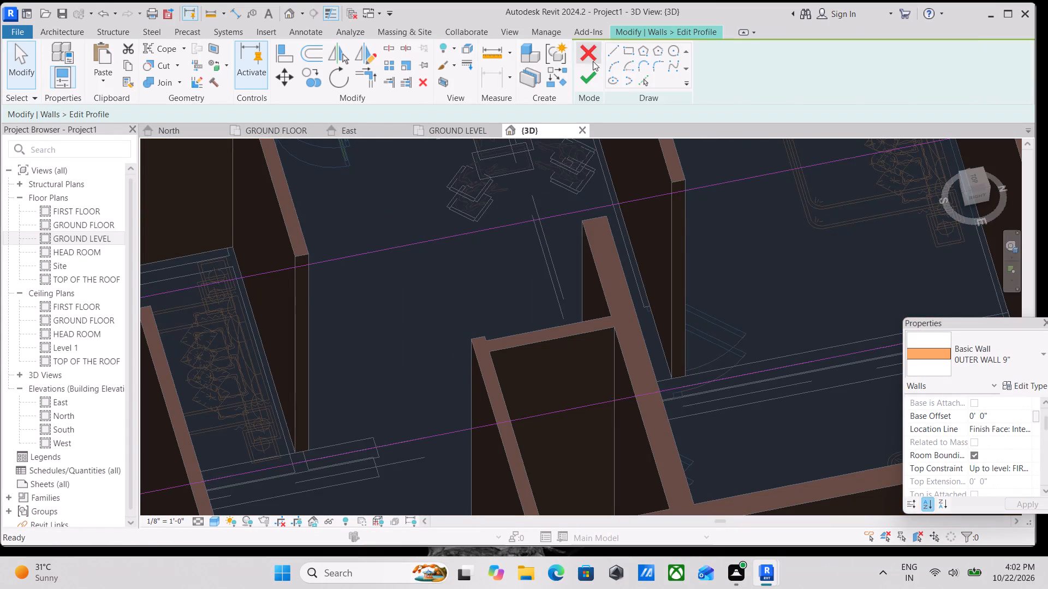
scroll(551, 227, "down", 7)
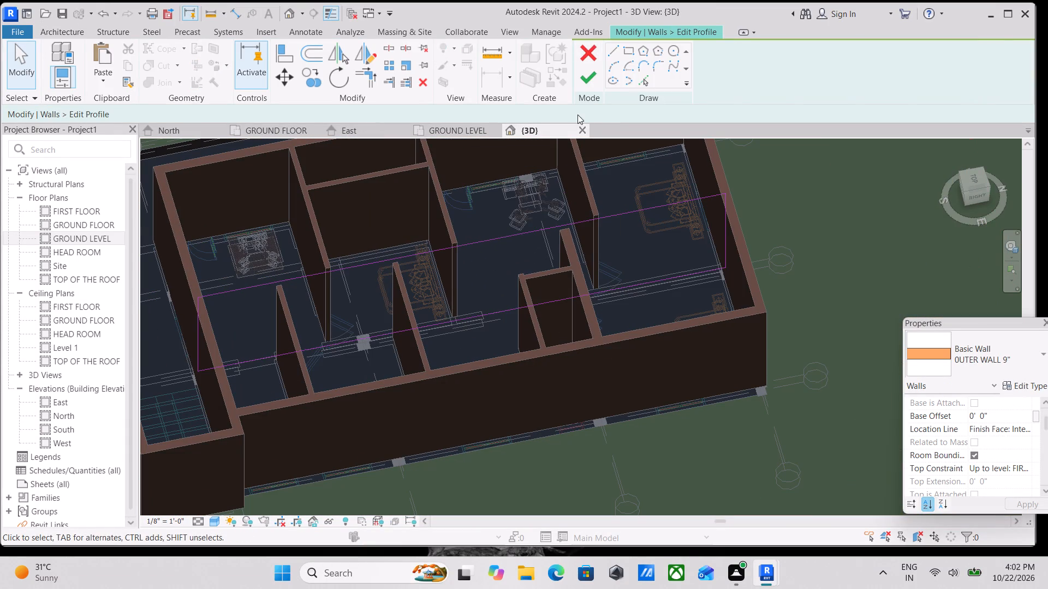
left_click(594, 80)
scroll(510, 246, "up", 5)
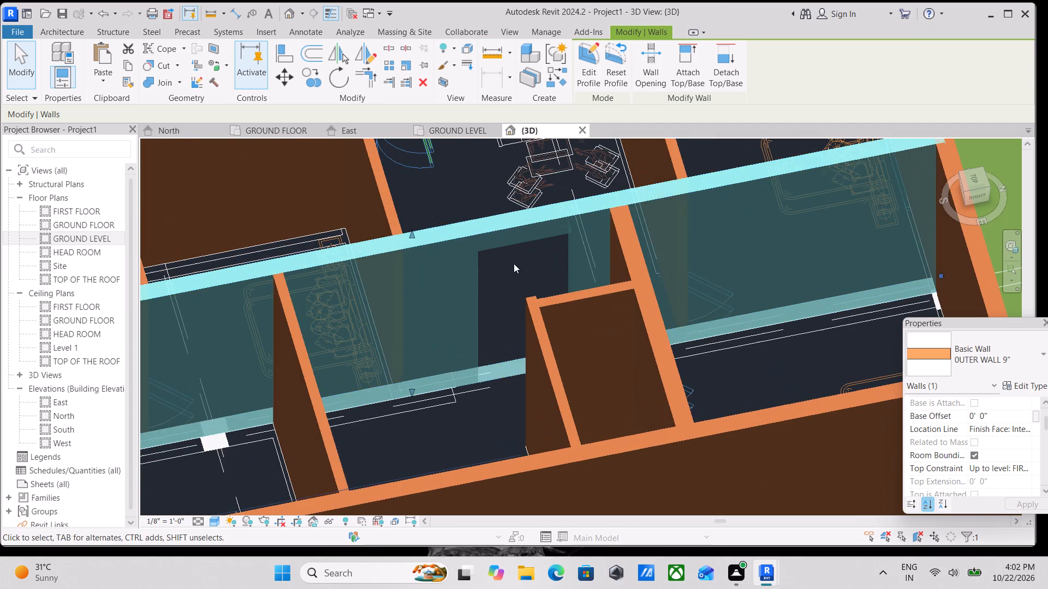
key("Escape")
Lower the top edge of the wall opening to a top offset of about -1'-5", making it about 8'-8" high.
scroll(518, 255, "up", 2)
left_click(507, 244)
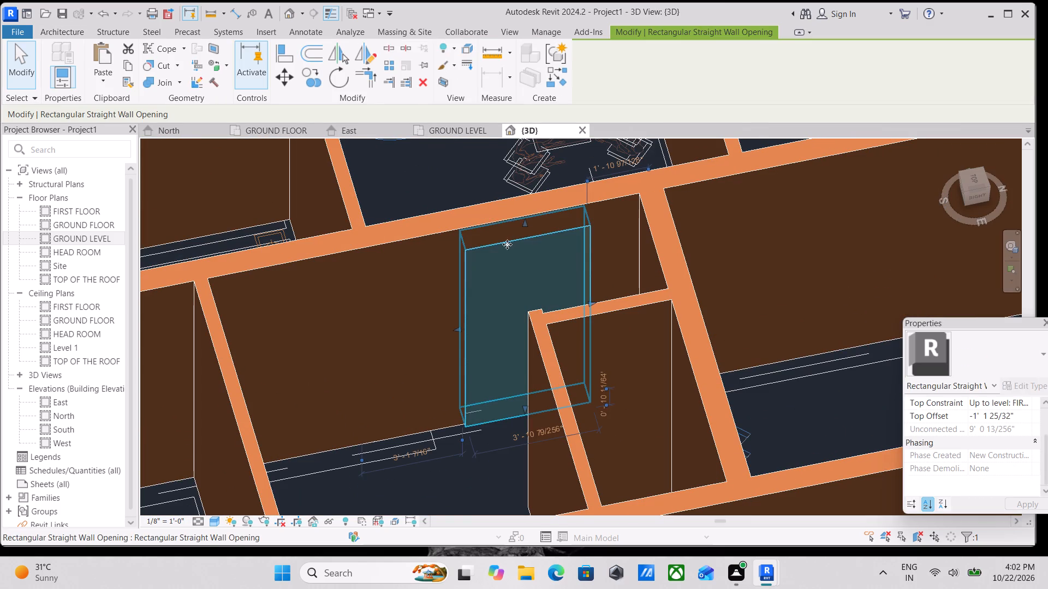
left_click_drag(527, 225, 527, 233)
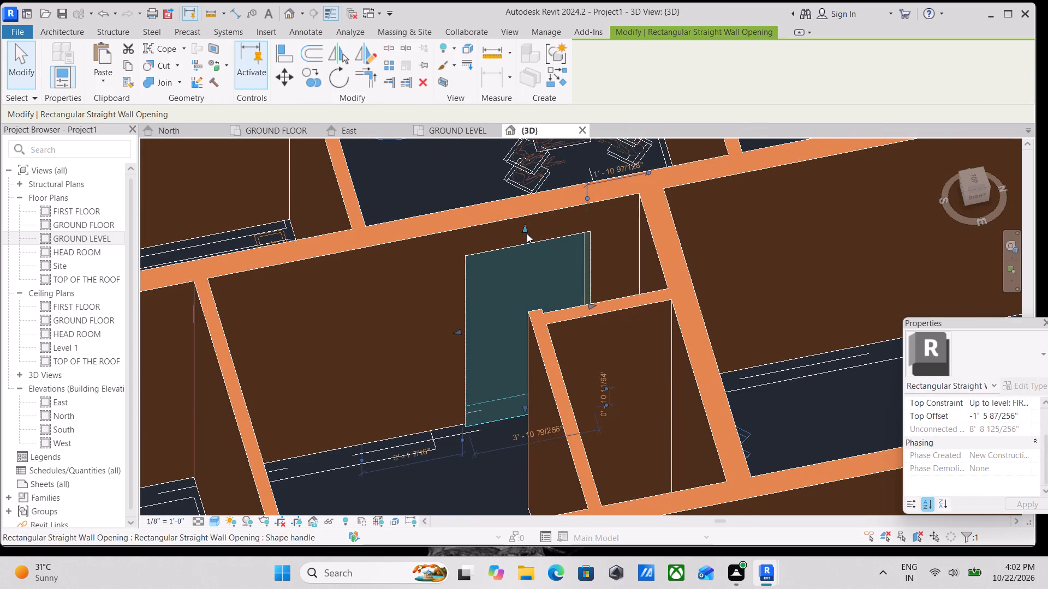
key("Escape")
Examine the lowered opening from the opposite side, selecting the opening and its host OUTER WALL 9" to inspect them.
scroll(531, 253, "down", 1)
middle_click_drag(531, 253, 541, 202)
scroll(535, 230, "down", 2)
scroll(509, 266, "down", 1)
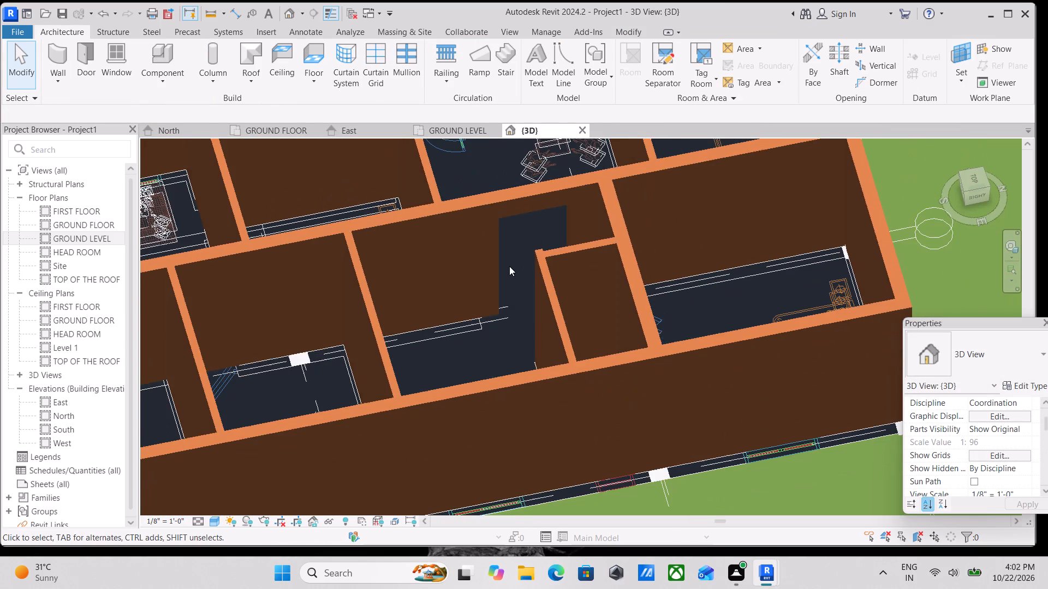
middle_click_drag(509, 266, 758, 243, "shift")
middle_click_drag(443, 205, 612, 128)
scroll(396, 237, "up", 4)
left_click(420, 220)
middle_click_drag(435, 212, 518, 212)
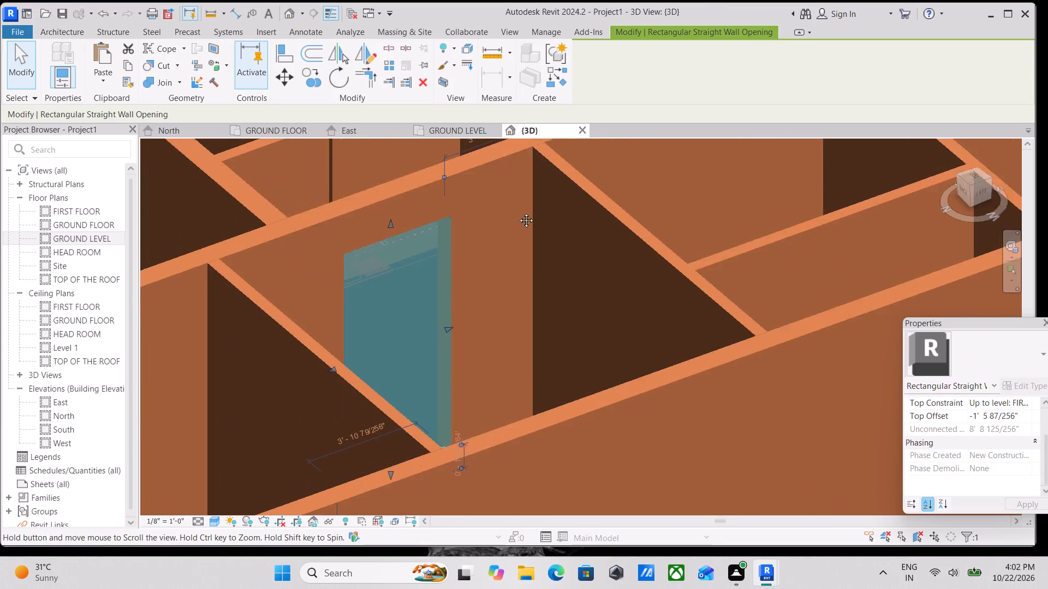
middle_click_drag(518, 212, 535, 207)
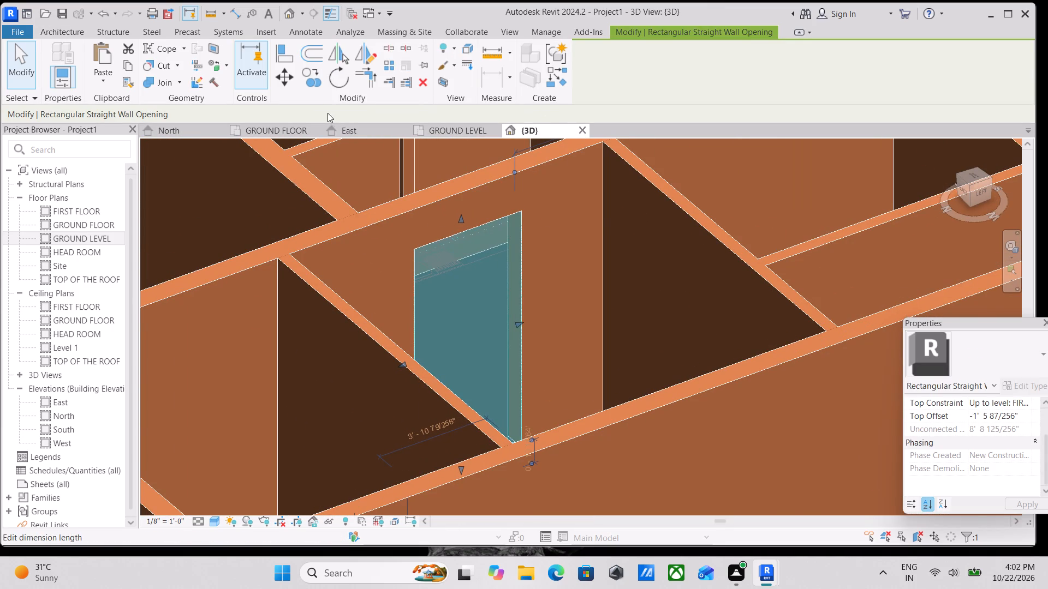
middle_click_drag(335, 111, 506, 148)
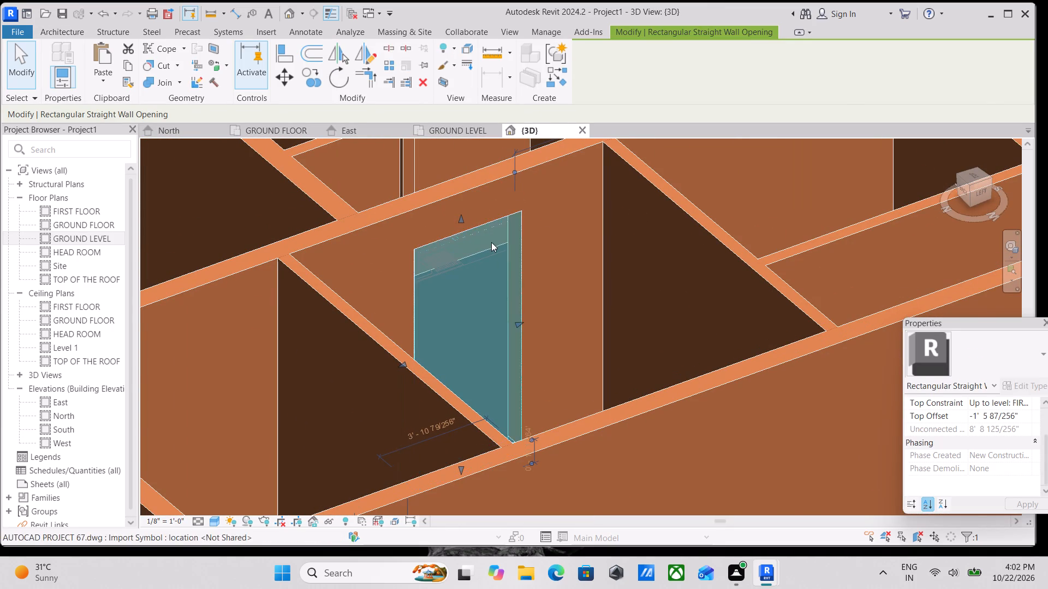
key("Escape")
scroll(482, 237, "up", 2)
middle_click_drag(507, 212, 606, 235)
left_click(636, 220)
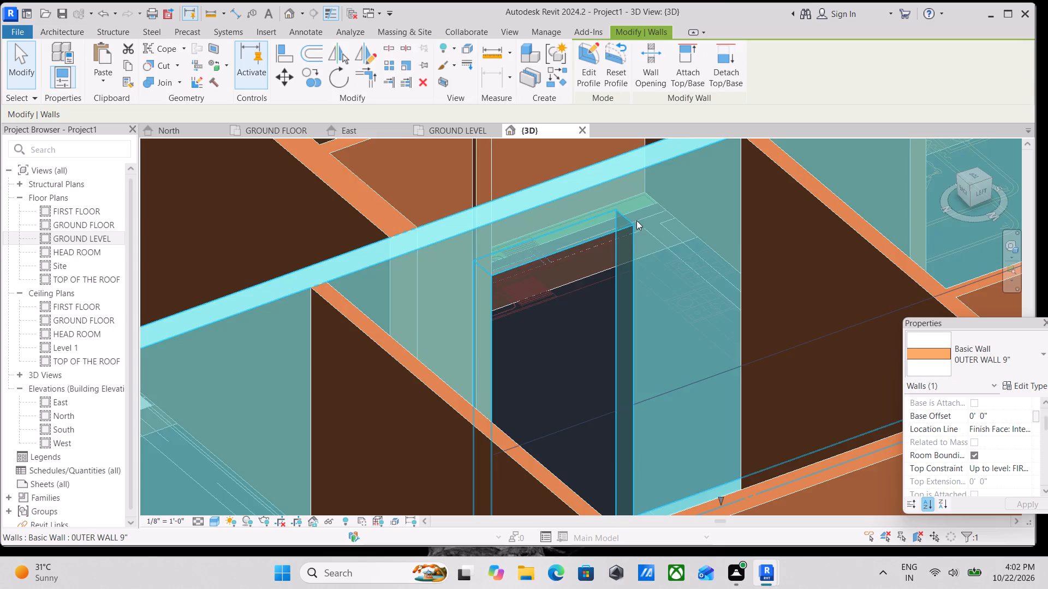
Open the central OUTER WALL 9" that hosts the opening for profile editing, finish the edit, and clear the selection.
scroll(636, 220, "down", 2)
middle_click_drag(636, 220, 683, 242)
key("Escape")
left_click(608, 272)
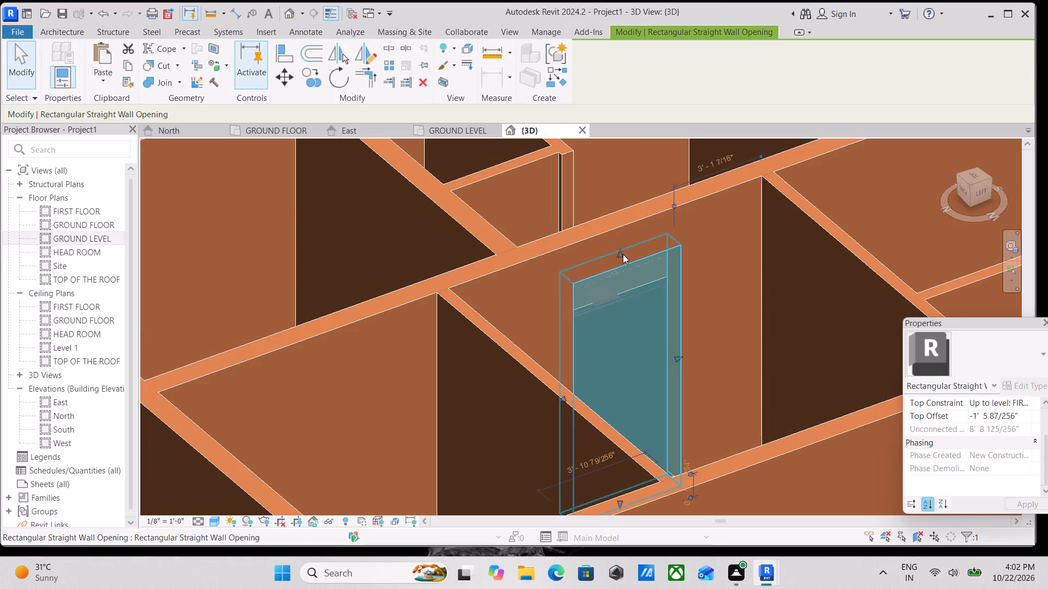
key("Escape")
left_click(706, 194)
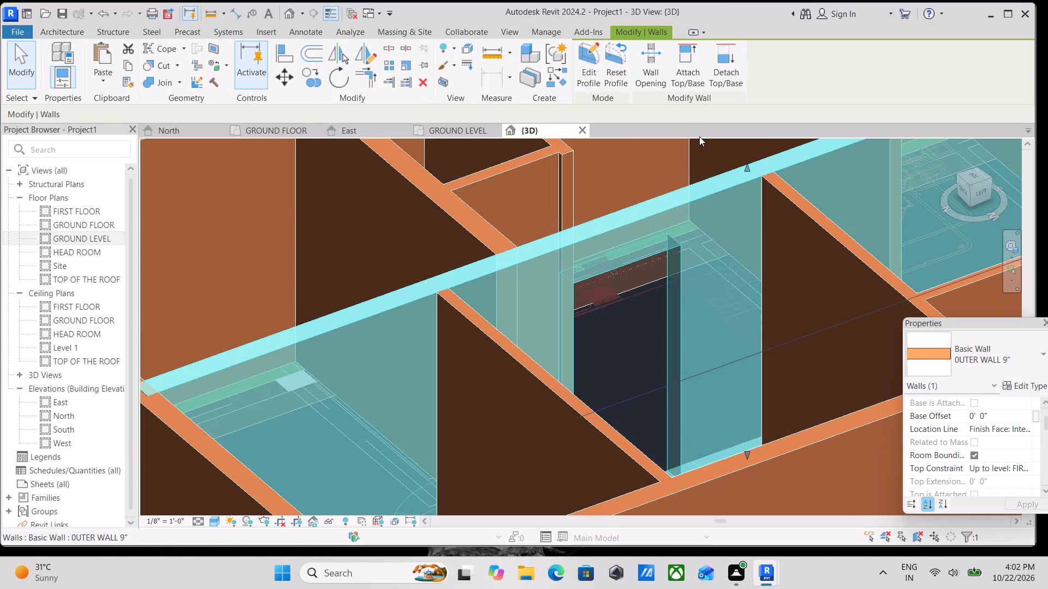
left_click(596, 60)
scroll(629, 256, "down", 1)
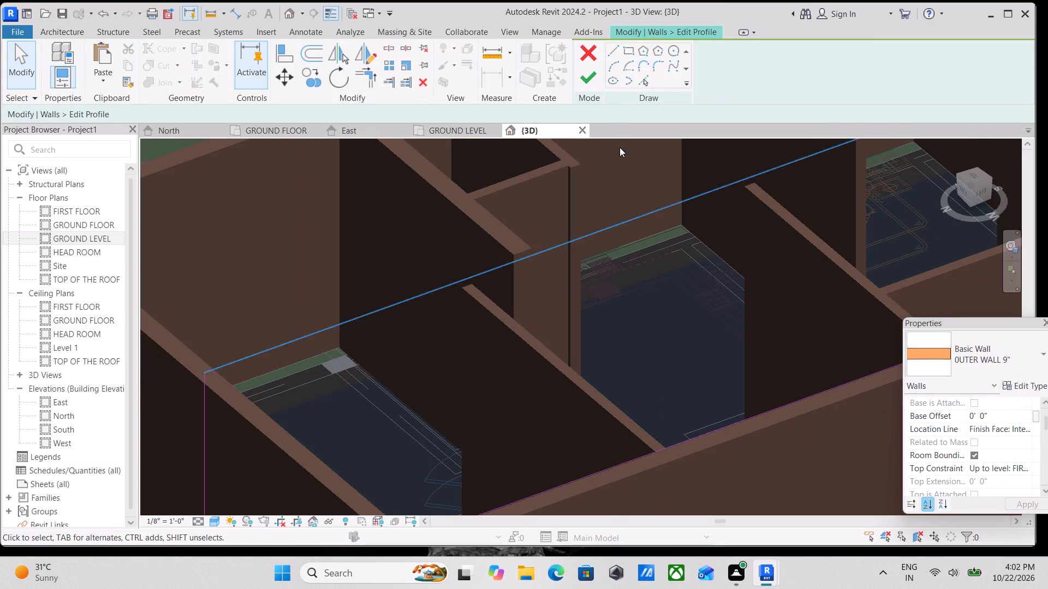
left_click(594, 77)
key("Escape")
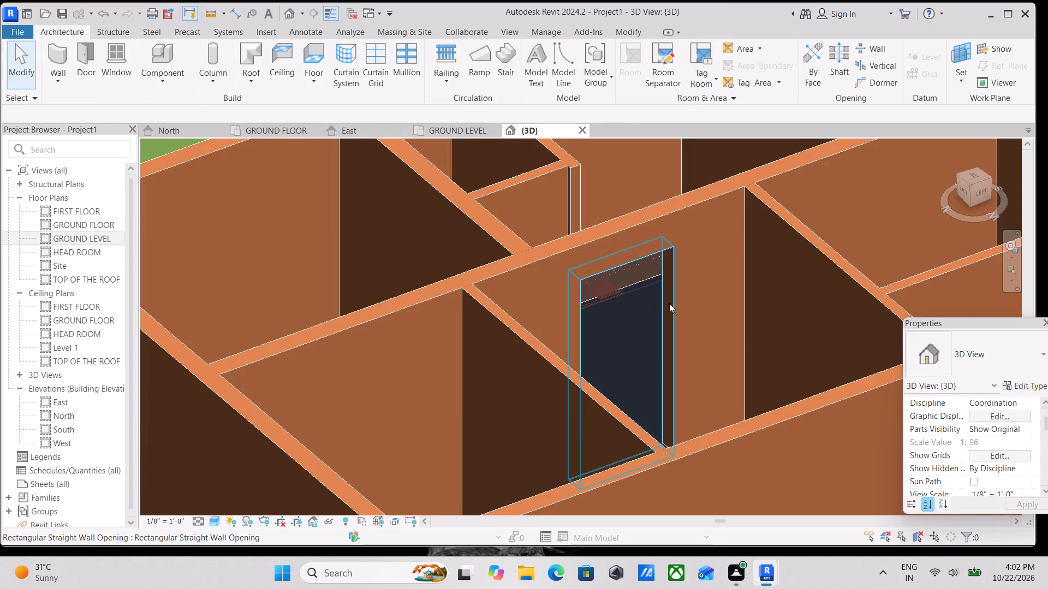
Examine the rectangular wall opening and its editing options, and view the ground floor rooms from both sides and from above.
left_click(669, 303)
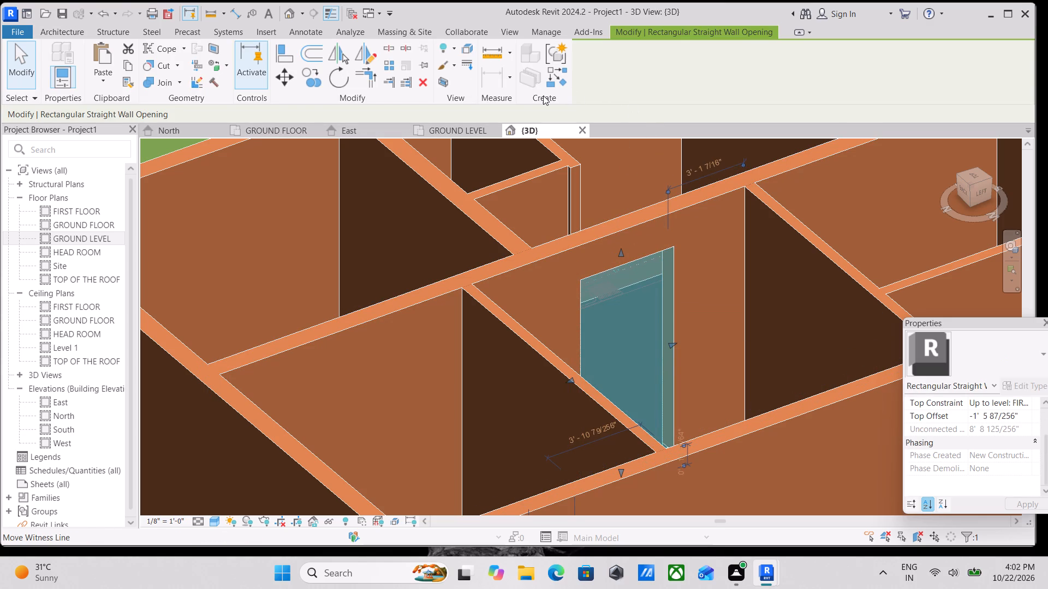
left_click(683, 29)
left_click(683, 29)
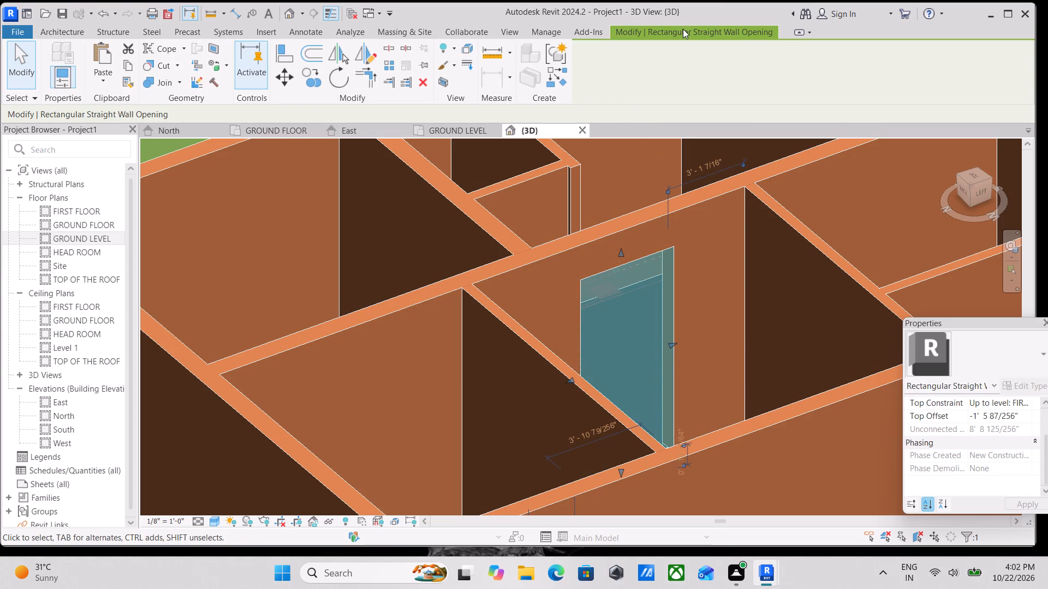
left_click(647, 29)
key("Escape")
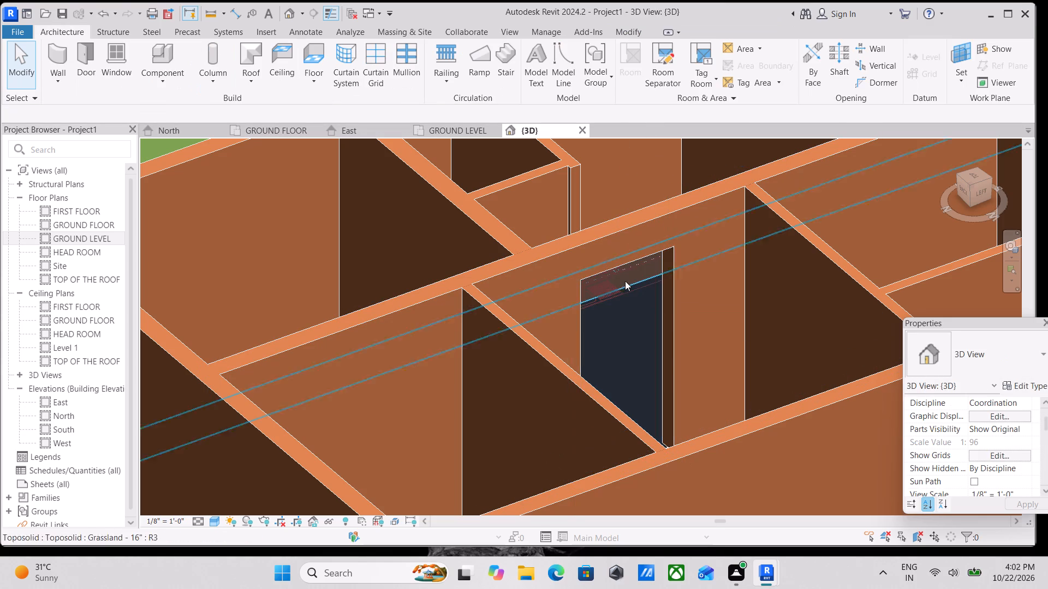
left_click(614, 267)
key("Escape")
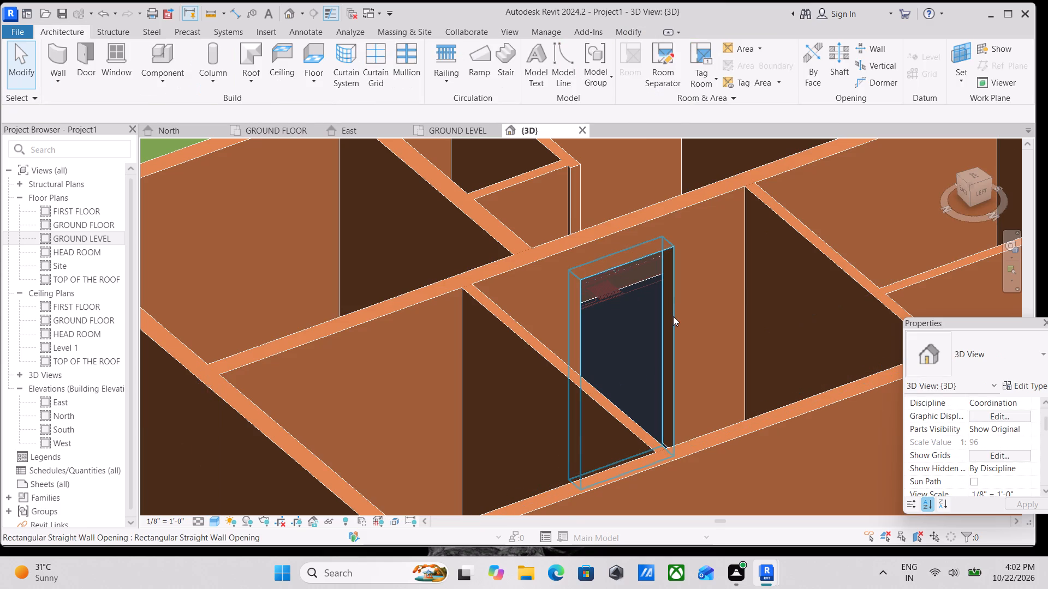
left_click(674, 316)
scroll(686, 309, "down", 2)
middle_click_drag(686, 309, 560, 280)
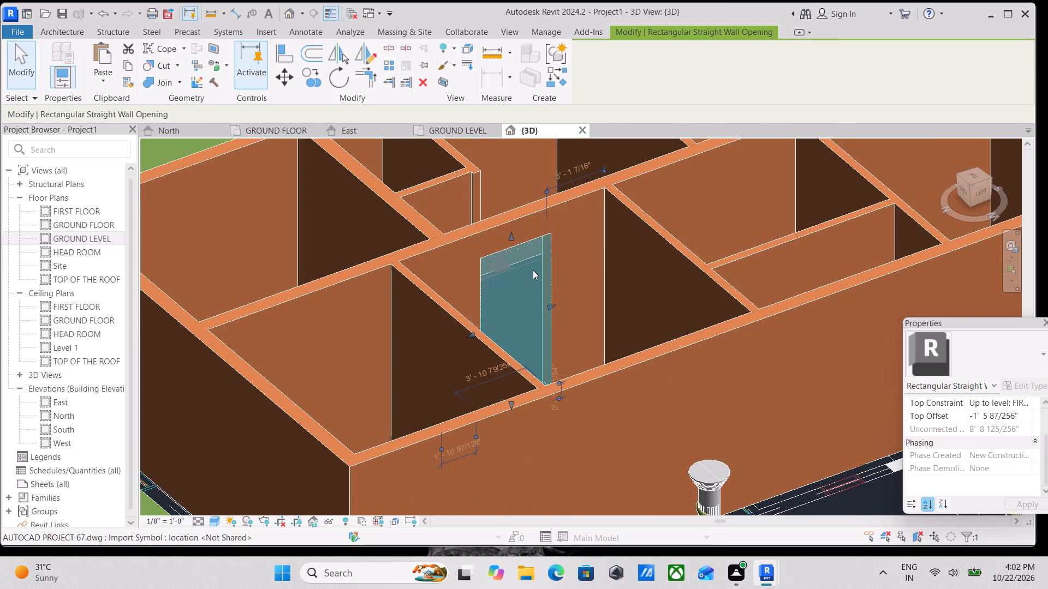
scroll(540, 265, "up", 2)
scroll(505, 225, "up", 2)
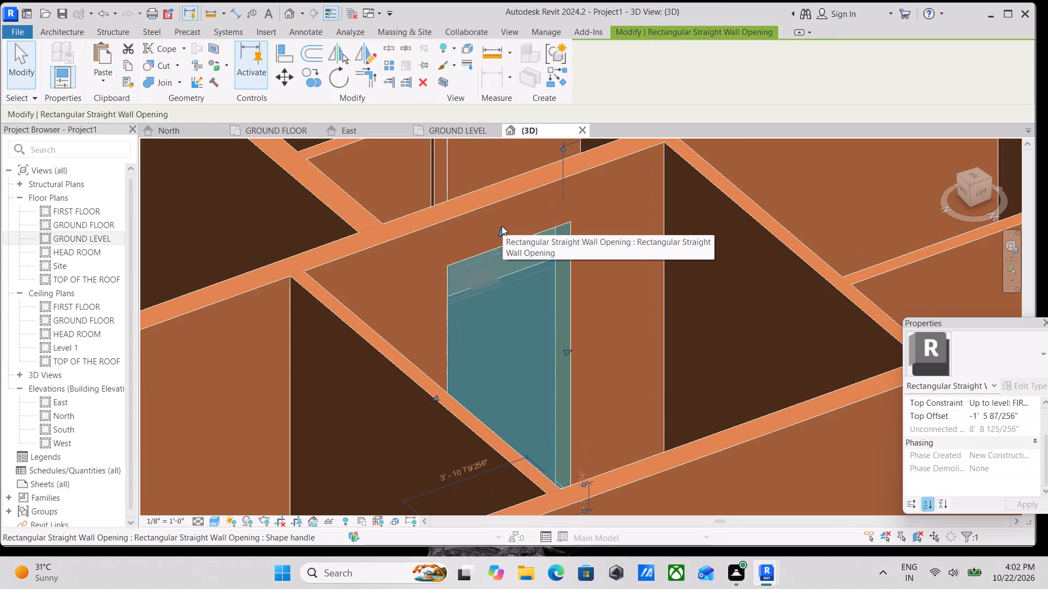
key("Escape")
scroll(570, 323, "down", 7)
middle_click_drag(614, 294, 572, 347, "shift")
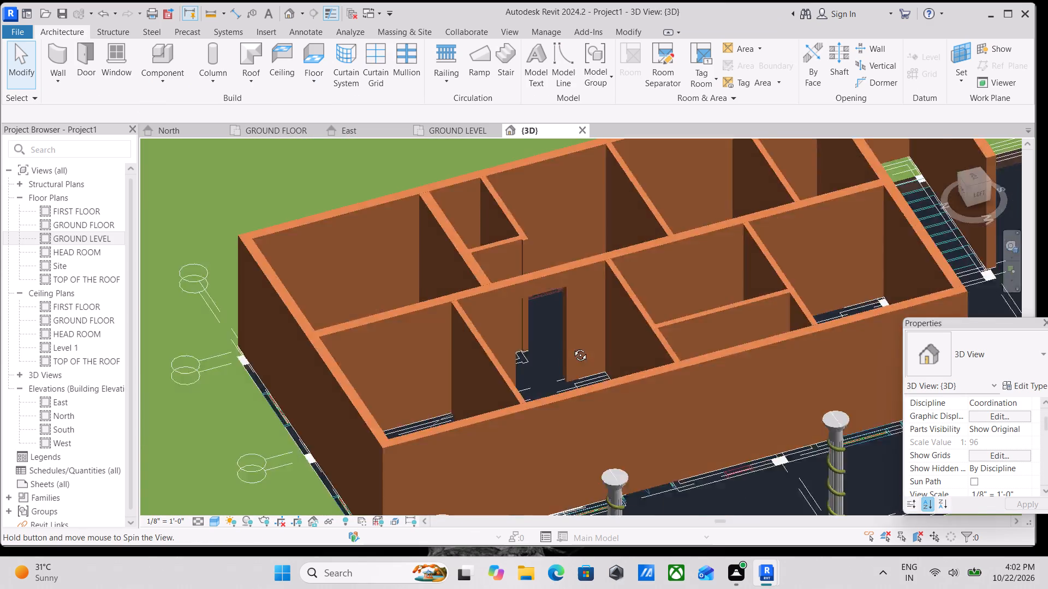
middle_click_drag(572, 347, 355, 465, "shift")
middle_click_drag(533, 395, 426, 265, "shift")
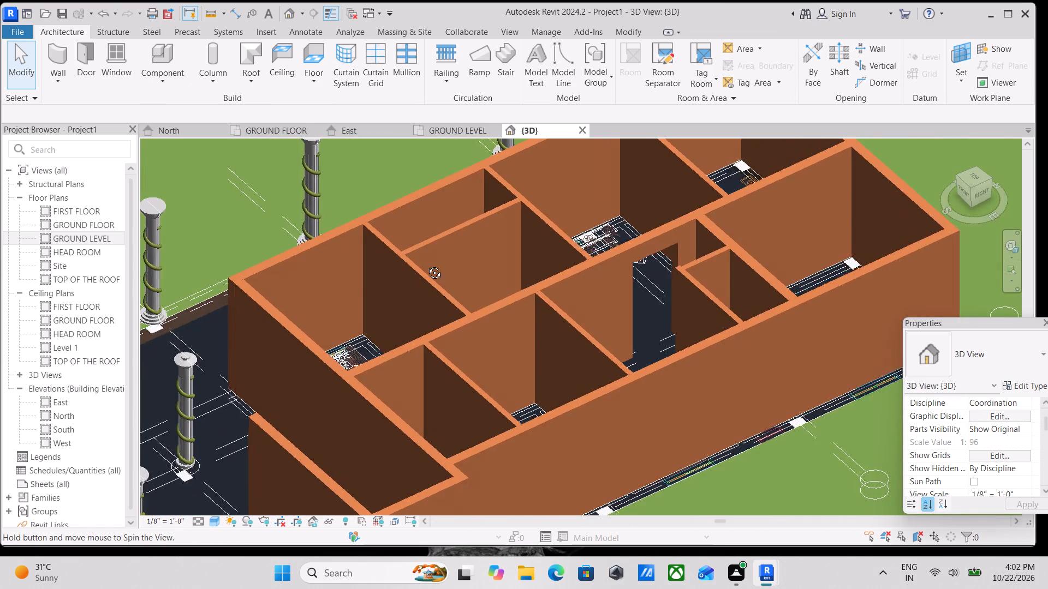
middle_click_drag(426, 265, 543, 425, "shift")
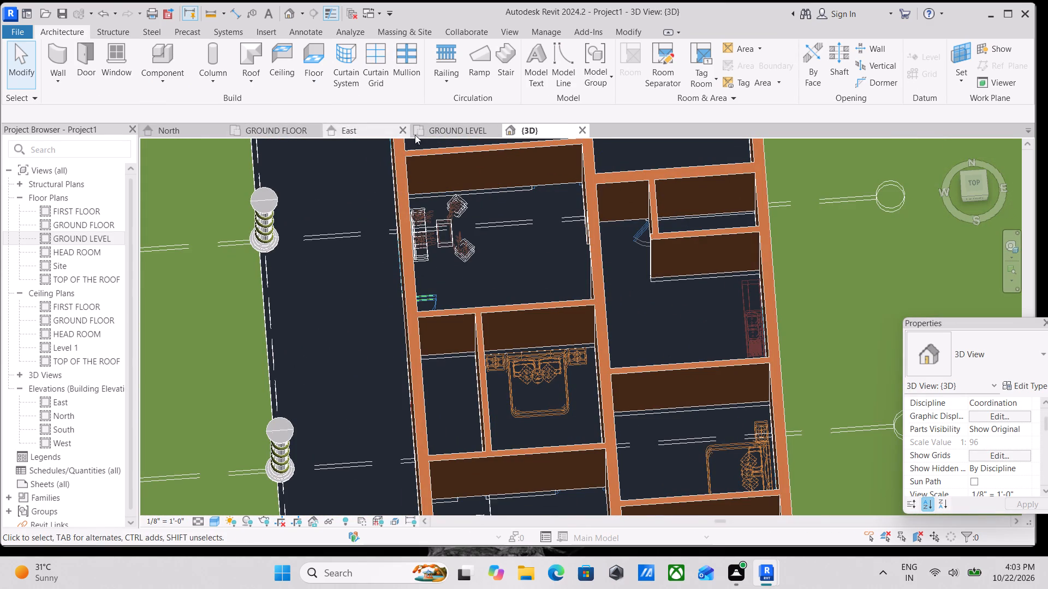
In the GROUND FLOOR plan, place a Single-Flush 30" x 80" door in the wall of the 7'0" x 4'0" toilet facing the hall.
left_click(291, 128)
scroll(588, 393, "up", 2)
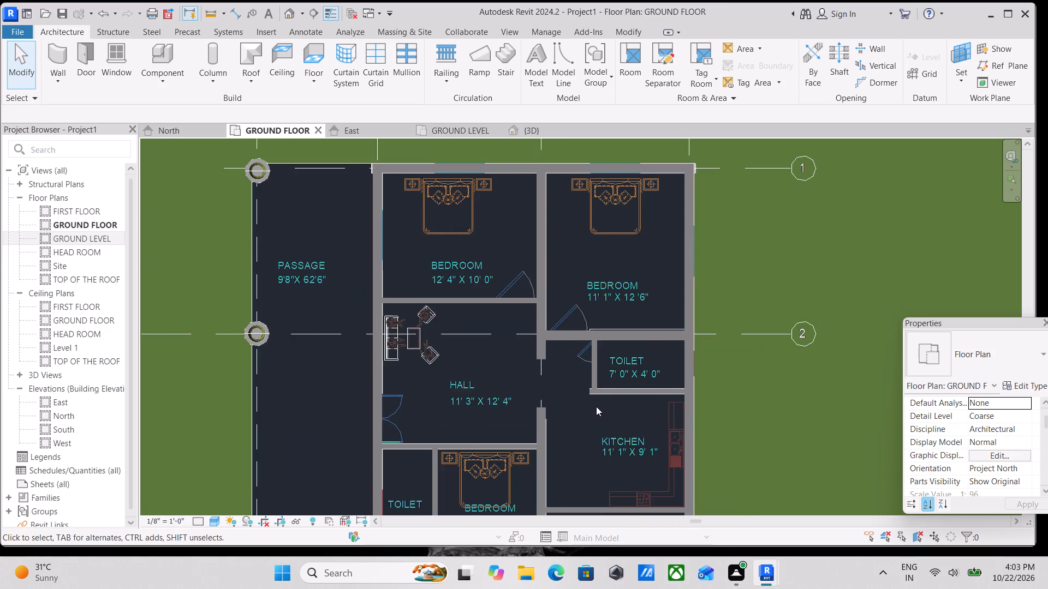
scroll(597, 393, "up", 2)
scroll(501, 382, "up", 3)
middle_click_drag(565, 340, 481, 358)
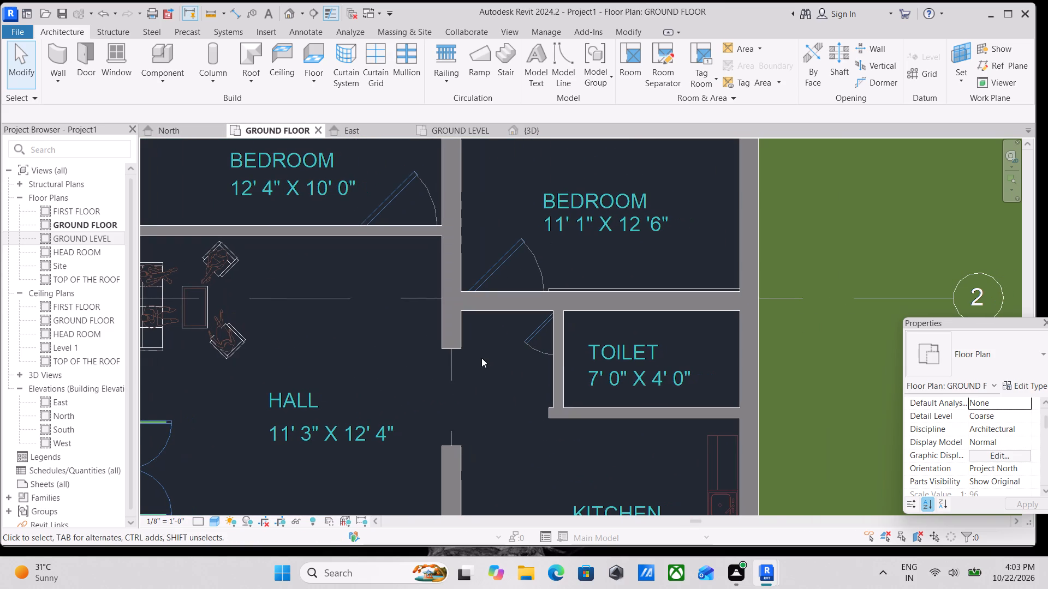
type("DR")
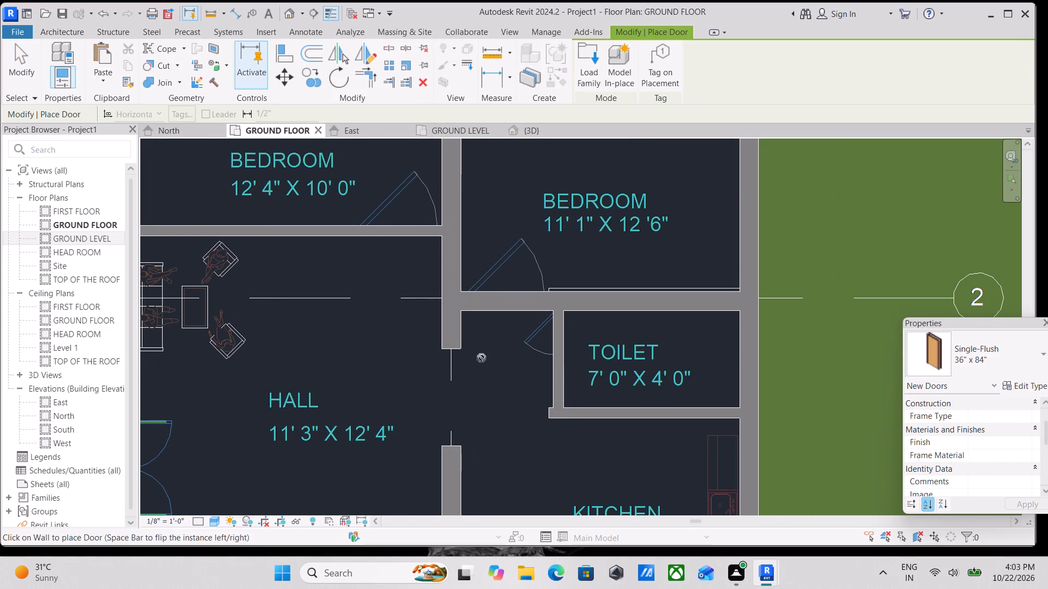
left_click(1022, 364)
left_click(1022, 364)
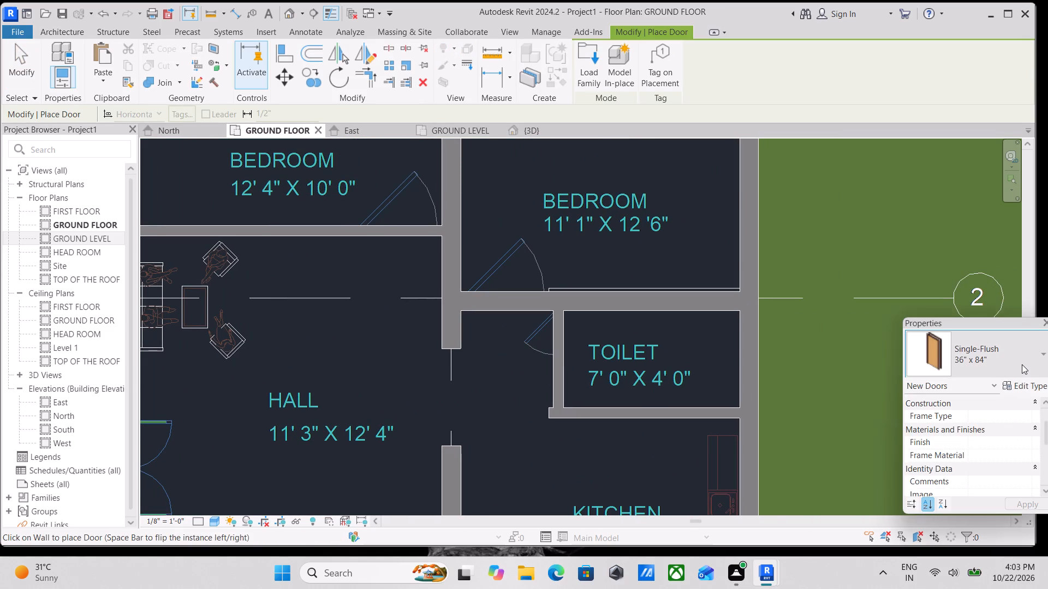
left_click(1022, 364)
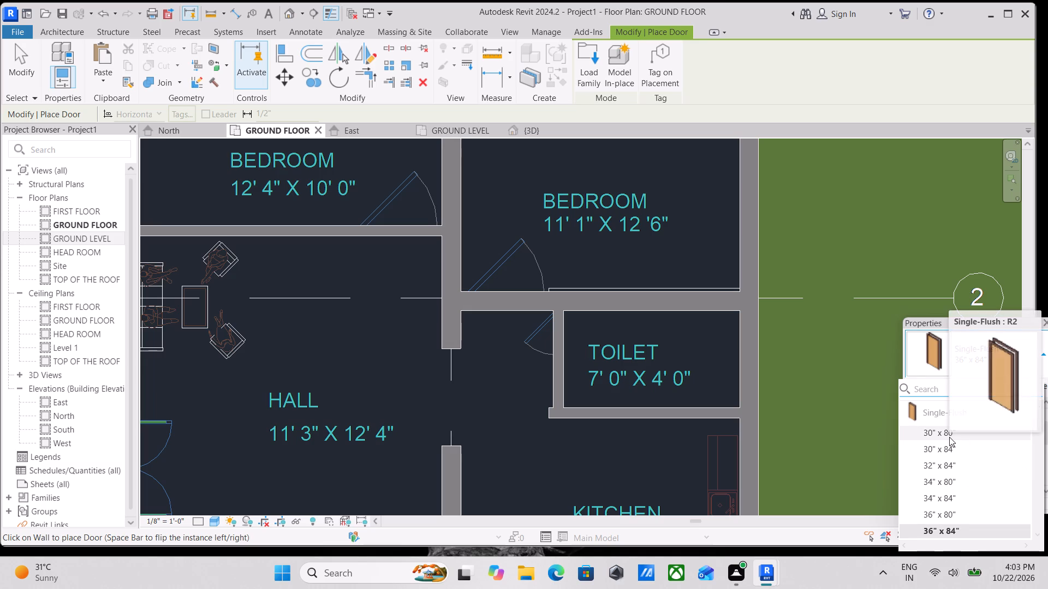
scroll(951, 510, "down", 2)
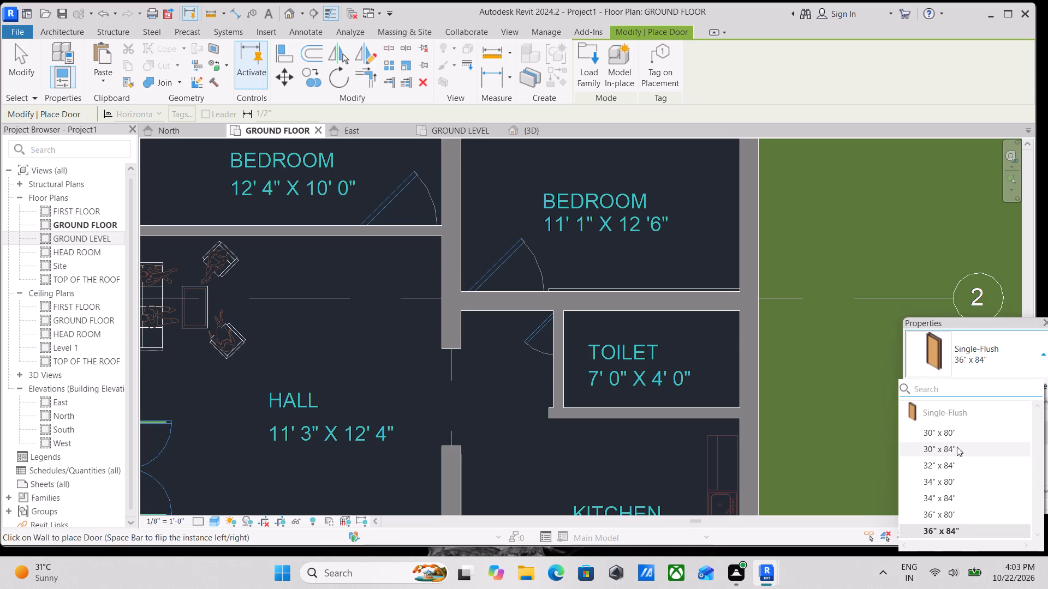
scroll(939, 434, "up", 3)
left_click(948, 434)
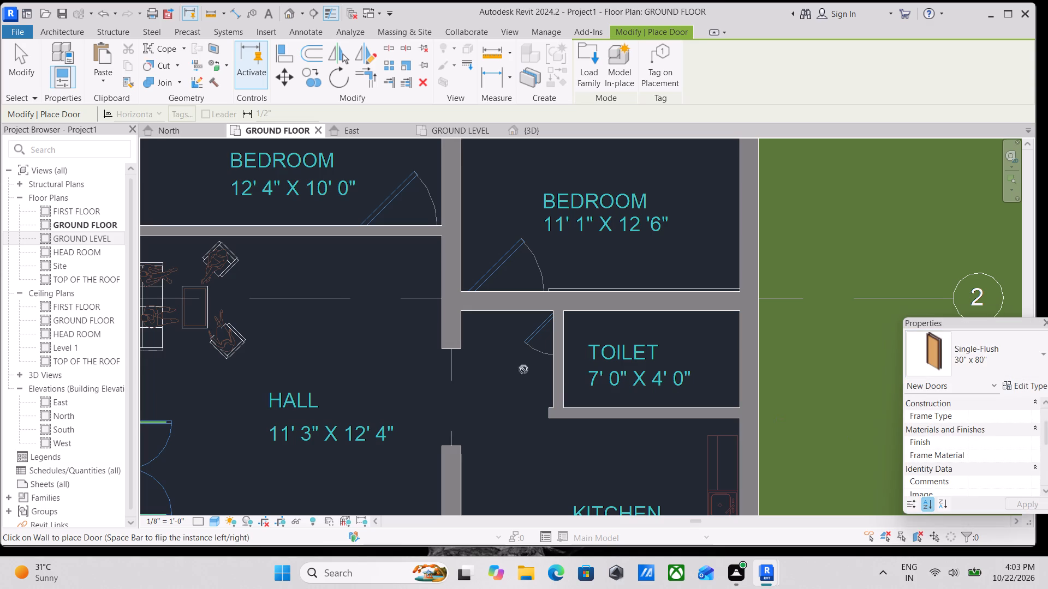
left_click(565, 364)
middle_click_drag(565, 364, 583, 386)
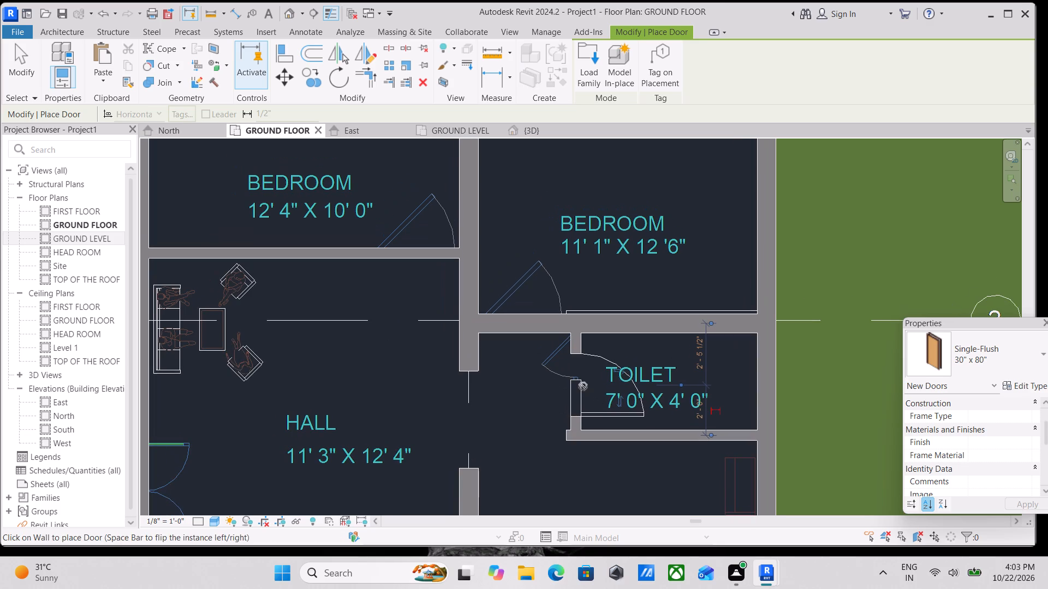
key("Escape")
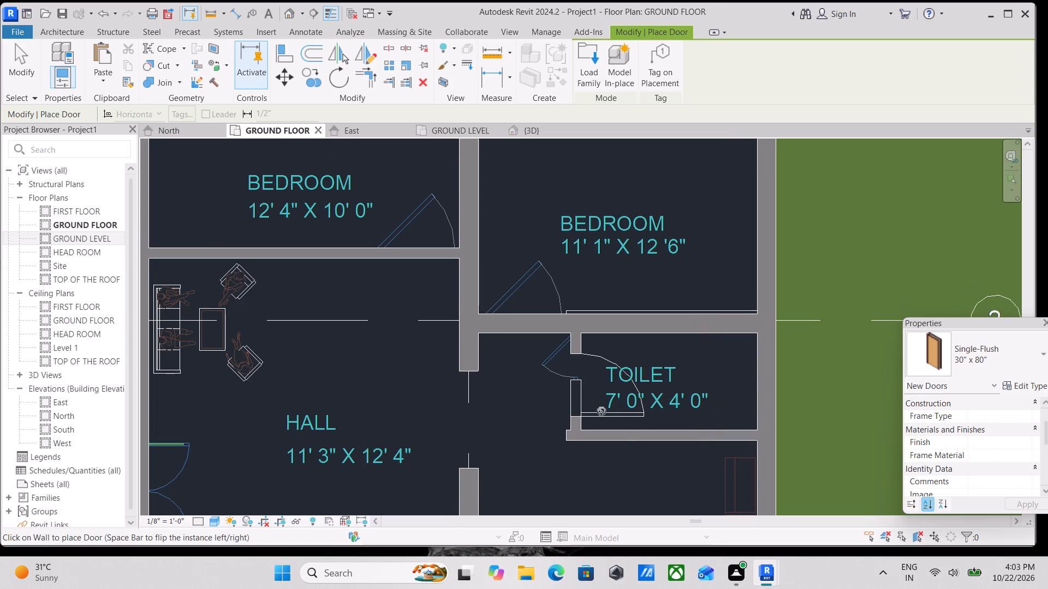
key("Escape")
key("Escape")
Duplicate the toilet door's type as BATHROOM FLUSH DOOR 2' X 7'.
left_click(640, 390)
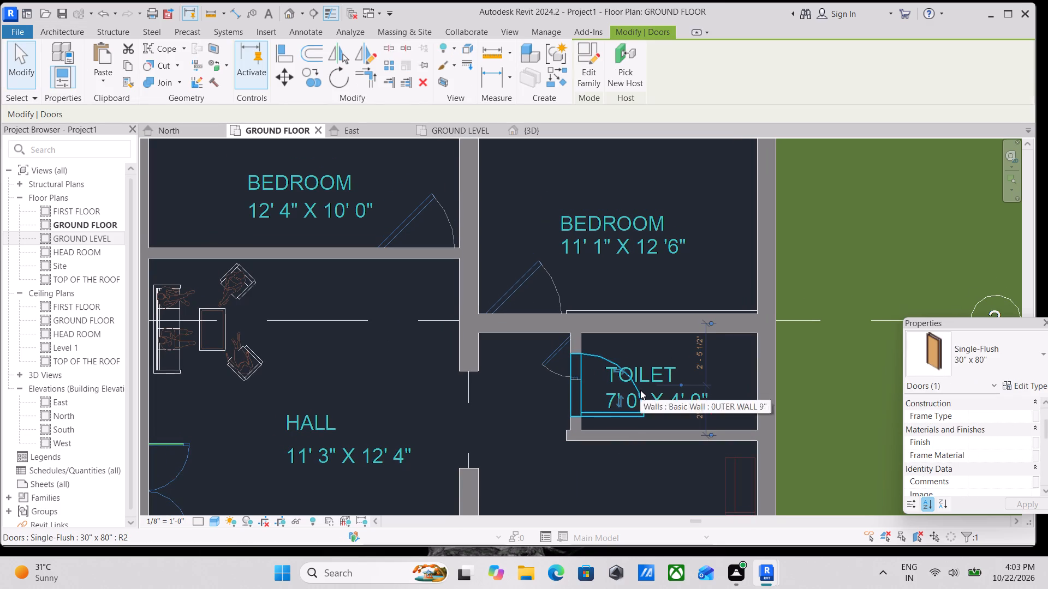
left_click(1034, 382)
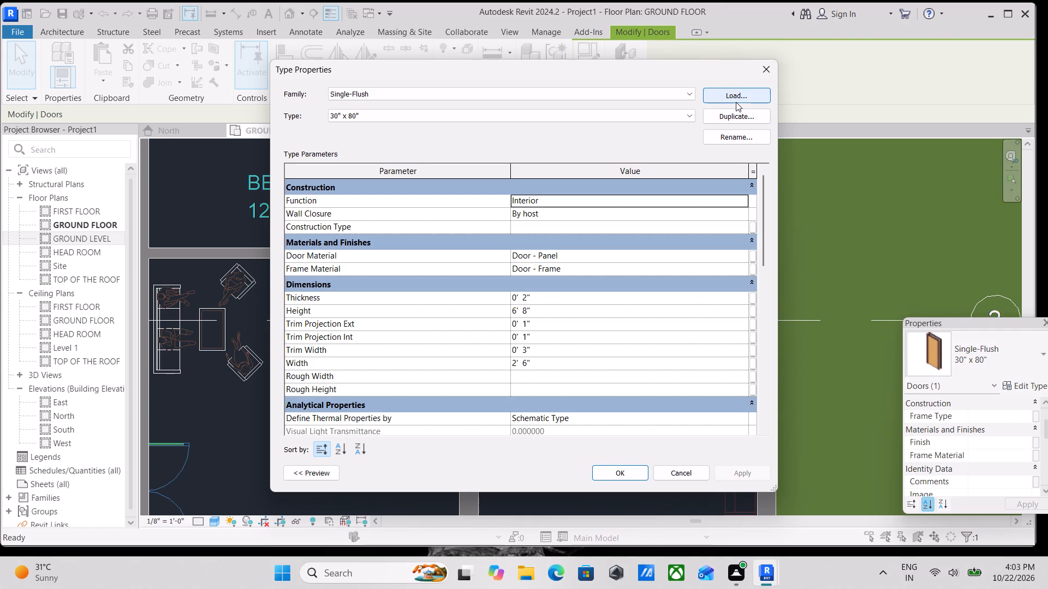
left_click(740, 116)
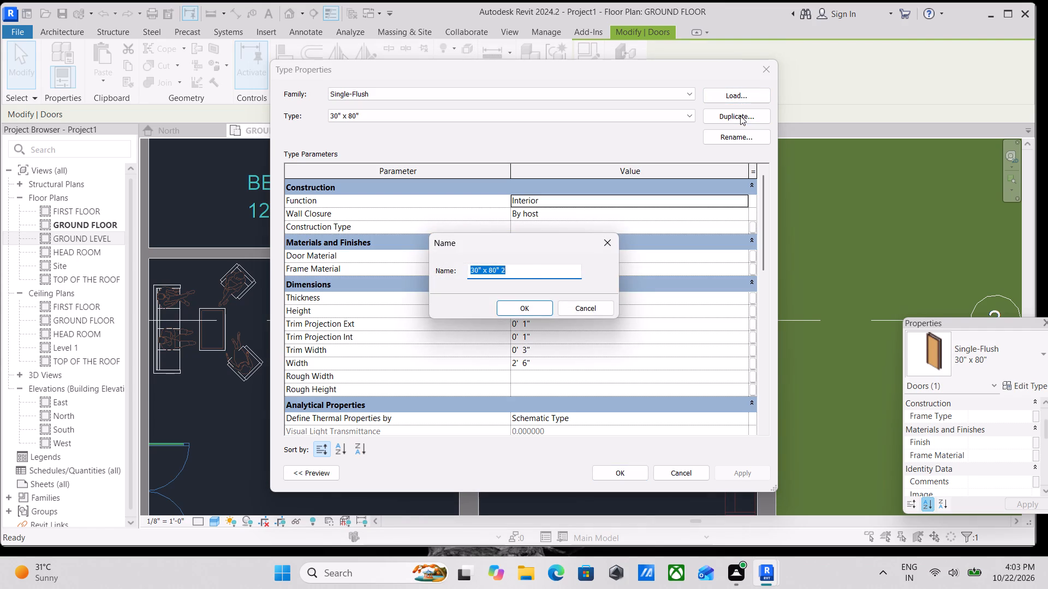
key("BackSpace")
type("BA")
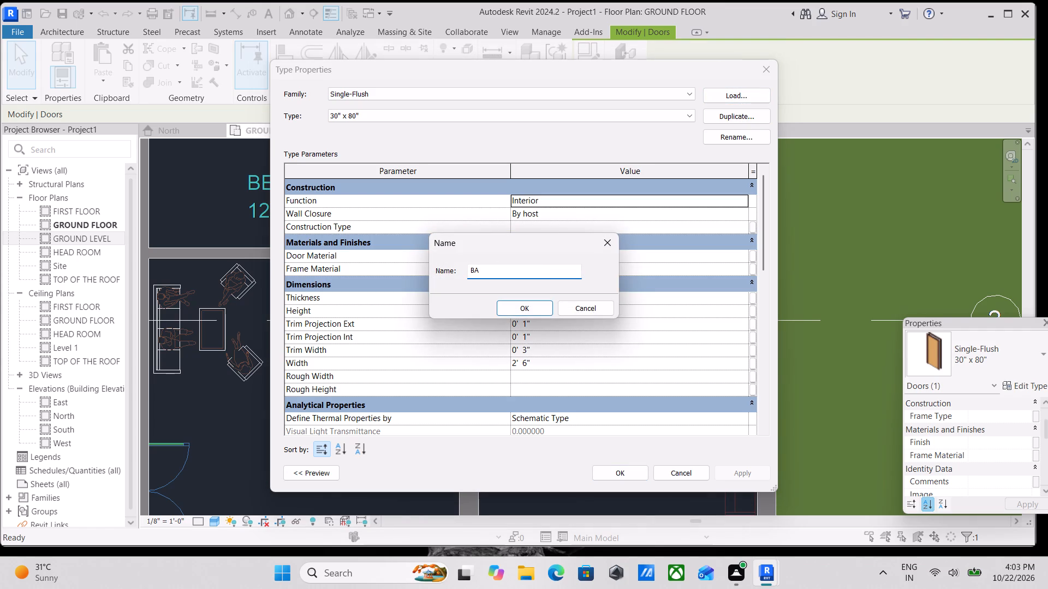
type("TH")
type("ROOM FLUSH")
key("space")
type("DOOR 2;")
key("BackSpace")
key("apostrophe")
key("space")
type("X")
key("space")
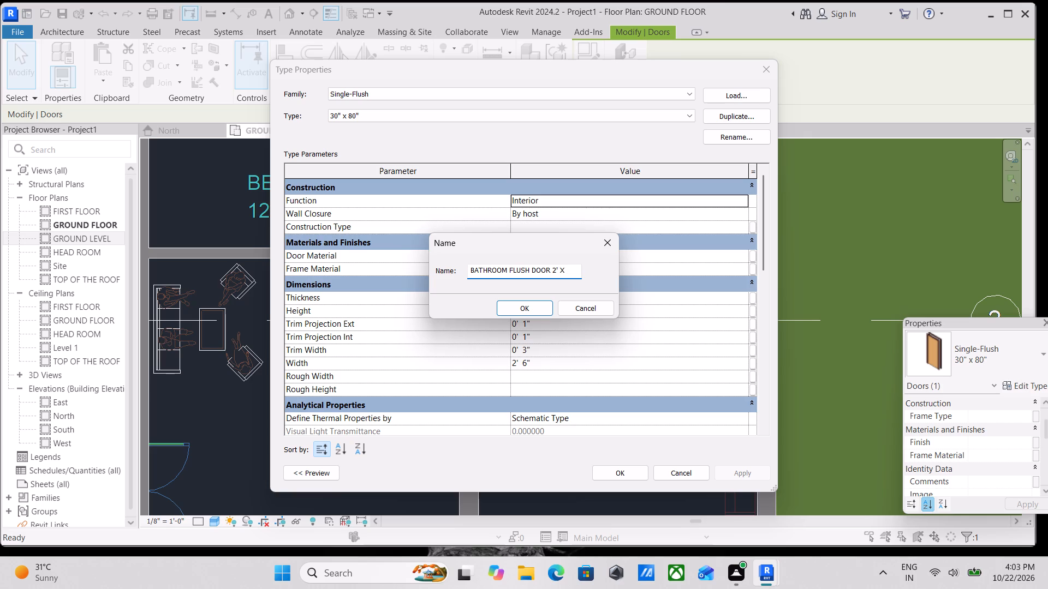
type("7'")
left_click(515, 306)
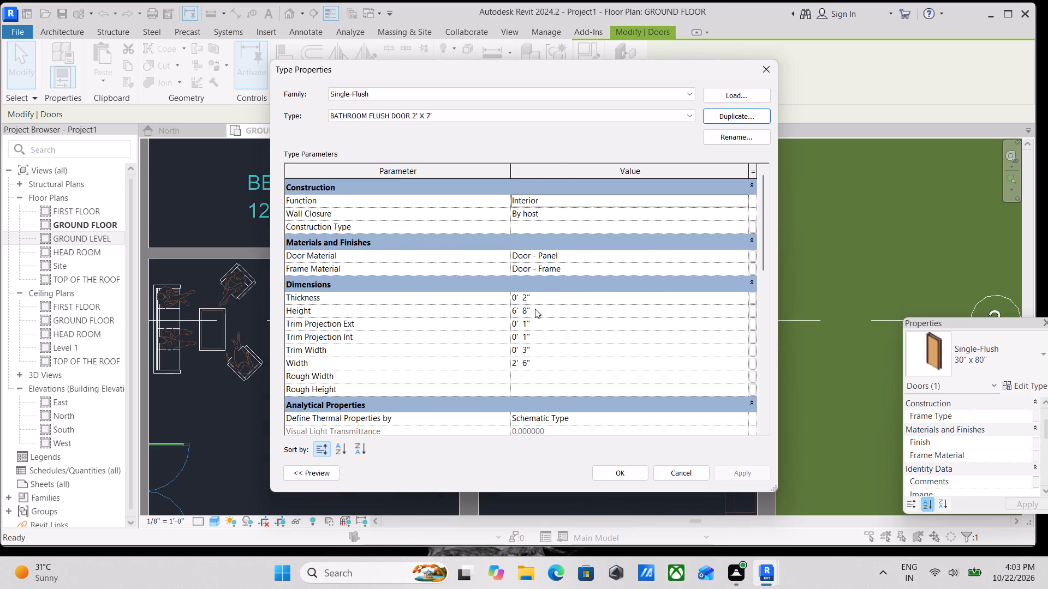
Set the new bathroom door type's width to 2' and apply it to the toilet door.
left_click(531, 360)
left_click_drag(542, 363, 540, 363)
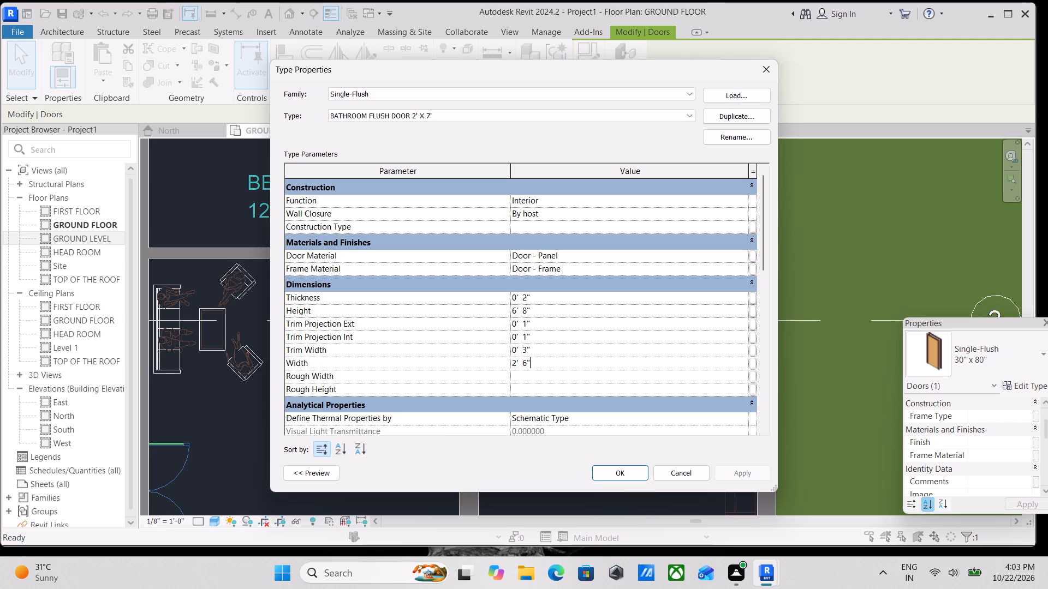
left_click_drag(540, 363, 465, 360)
type("2'")
left_click(747, 471)
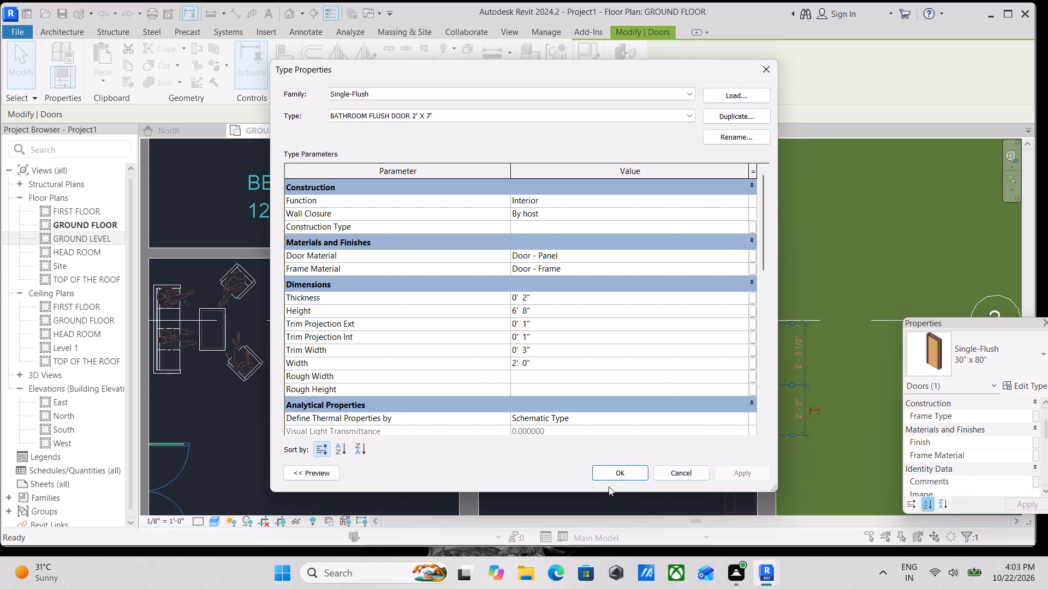
left_click(619, 476)
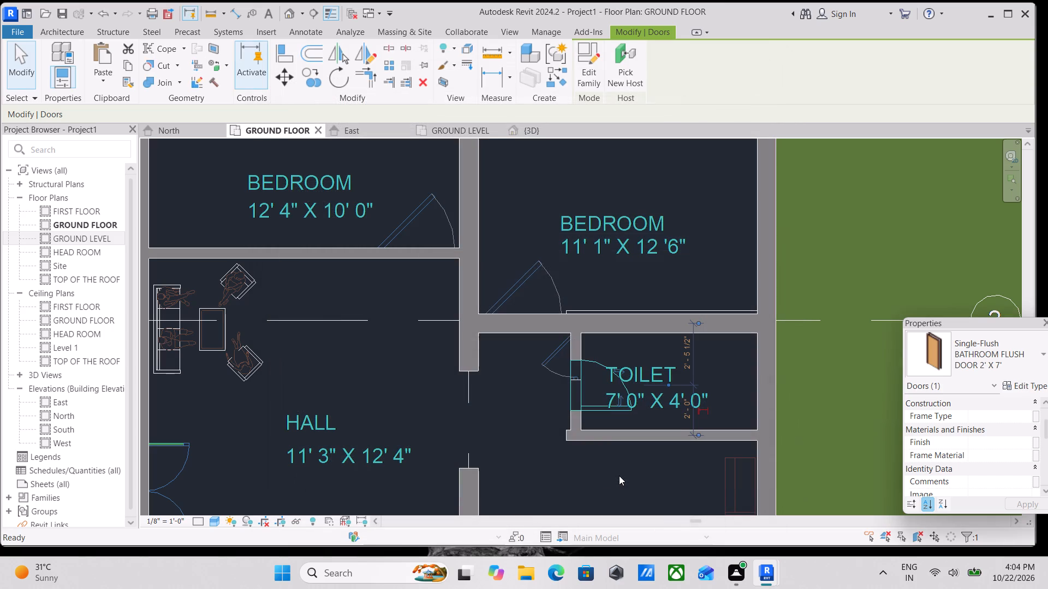
Nudge the toilet door along its wall until it sits about 2'-1 1/2" from the wall between toilet and bedroom.
key("Escape")
scroll(577, 396, "up", 3)
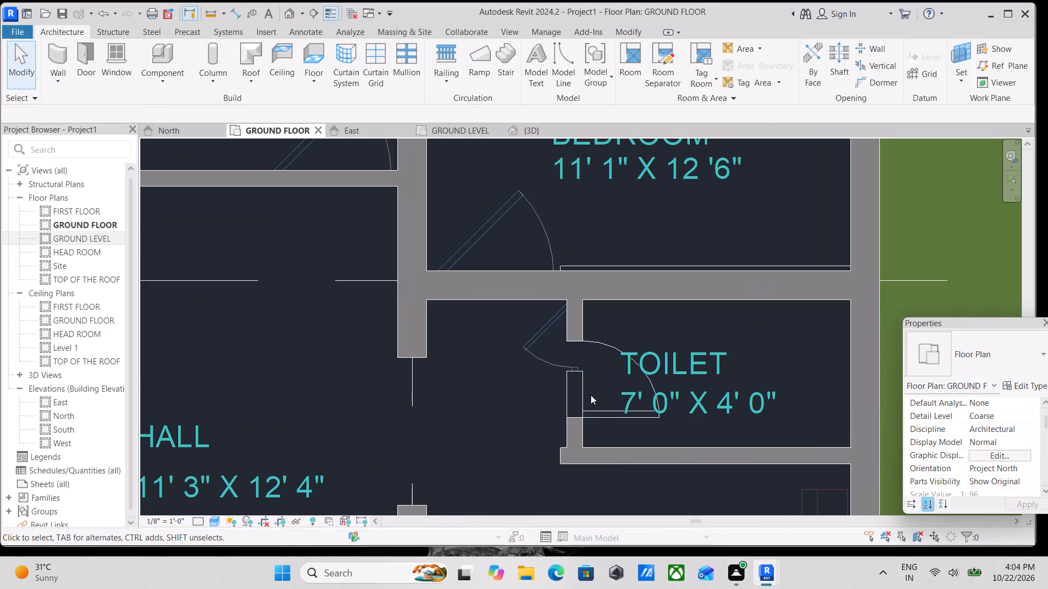
left_click(583, 414)
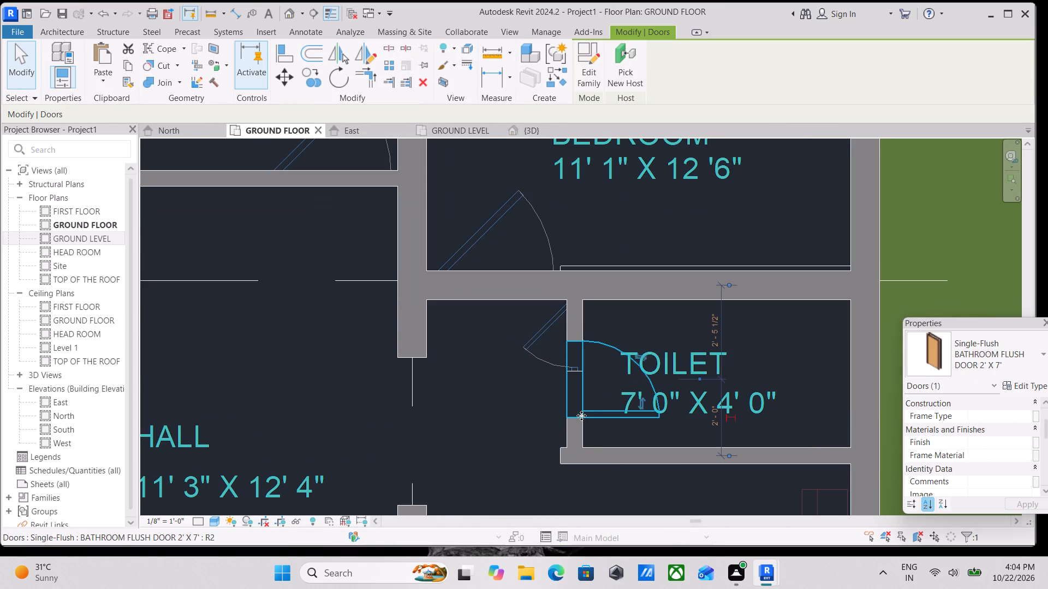
key("Up")
key("Up")
key("Up")
key("Up")
key("Up")
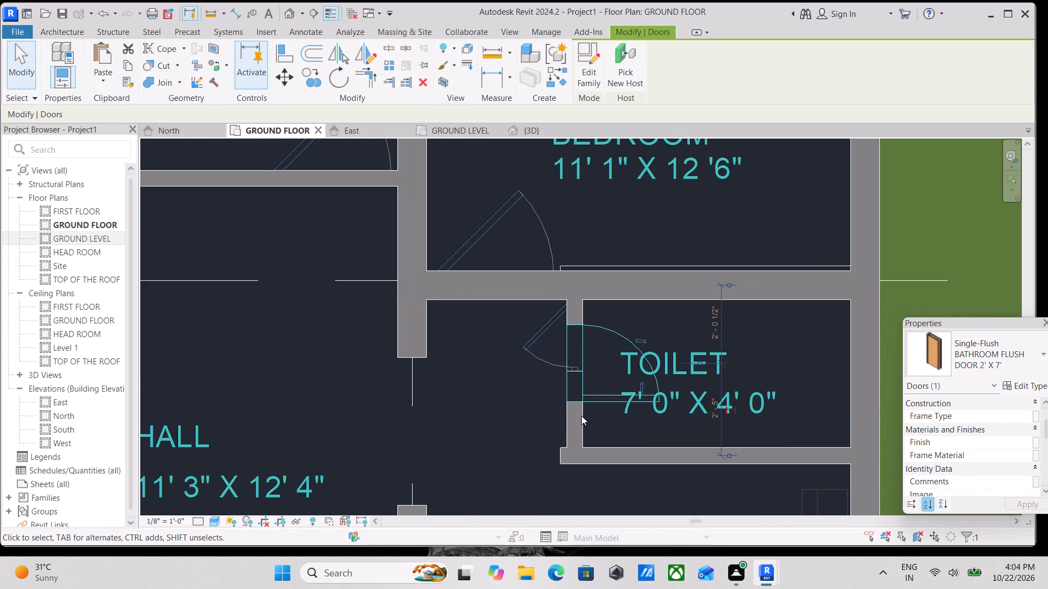
key("Up")
key("Up")
key("Up")
key("Up")
key("Up")
key("Up")
key("Up")
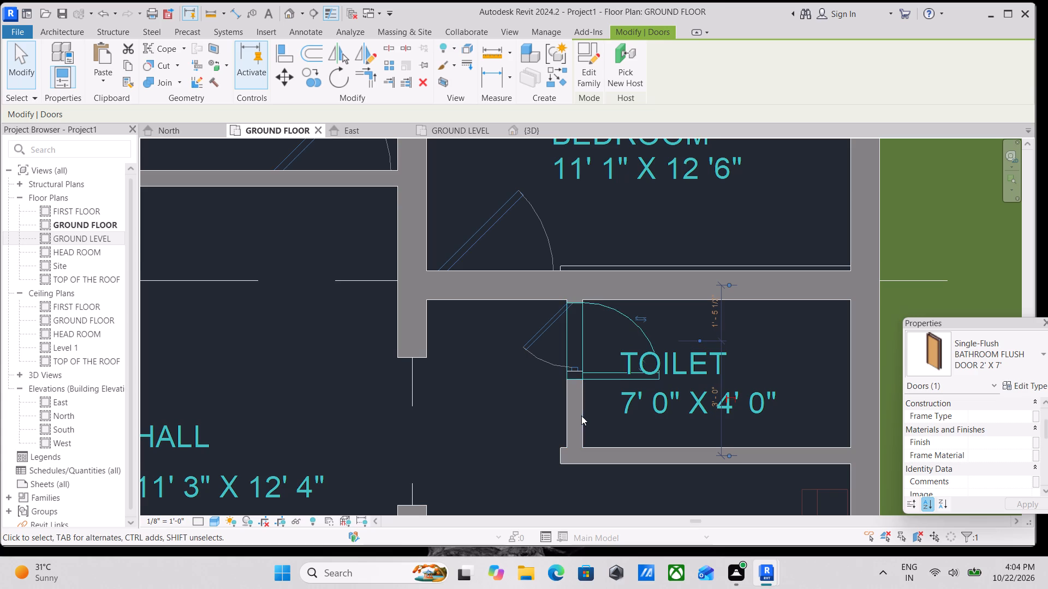
key("Up")
key("Down")
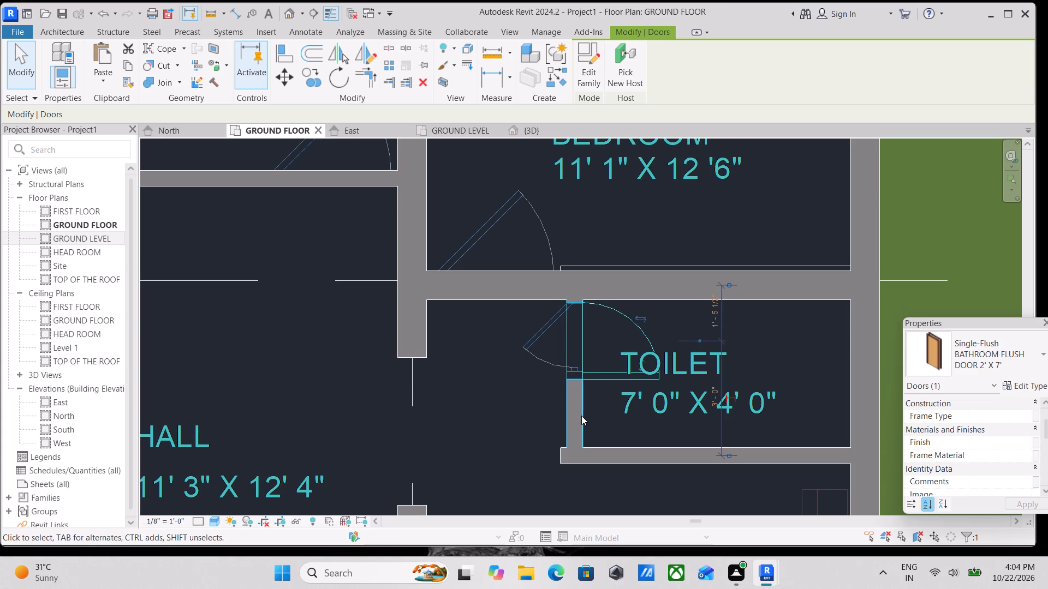
scroll(581, 416, "down", 1)
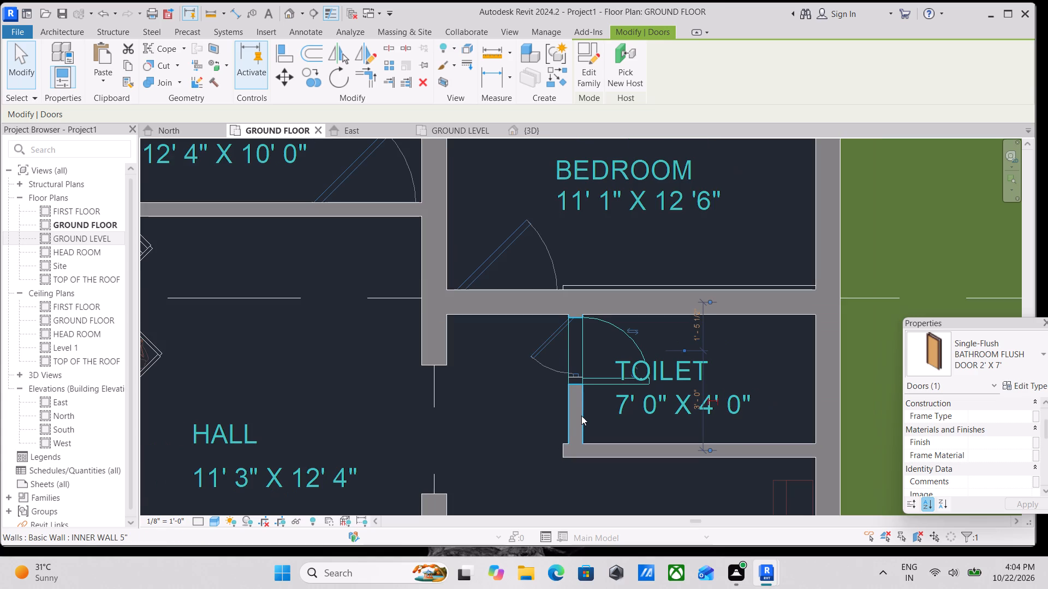
key("Down")
key("Down")
key("Down")
key("Down")
key("Down")
key("Down")
key("Down")
key("Down")
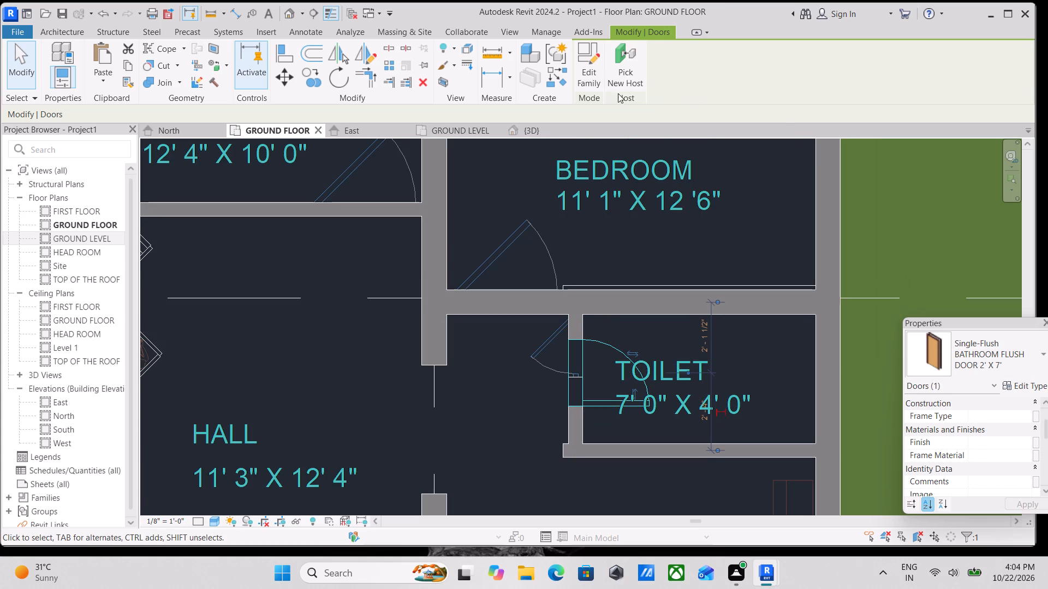
key("Escape")
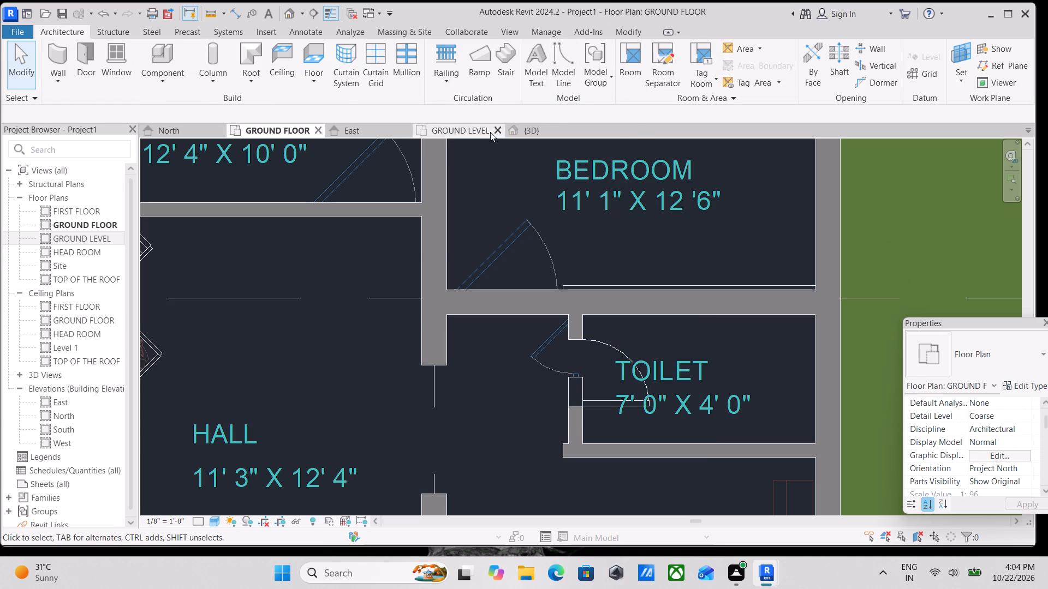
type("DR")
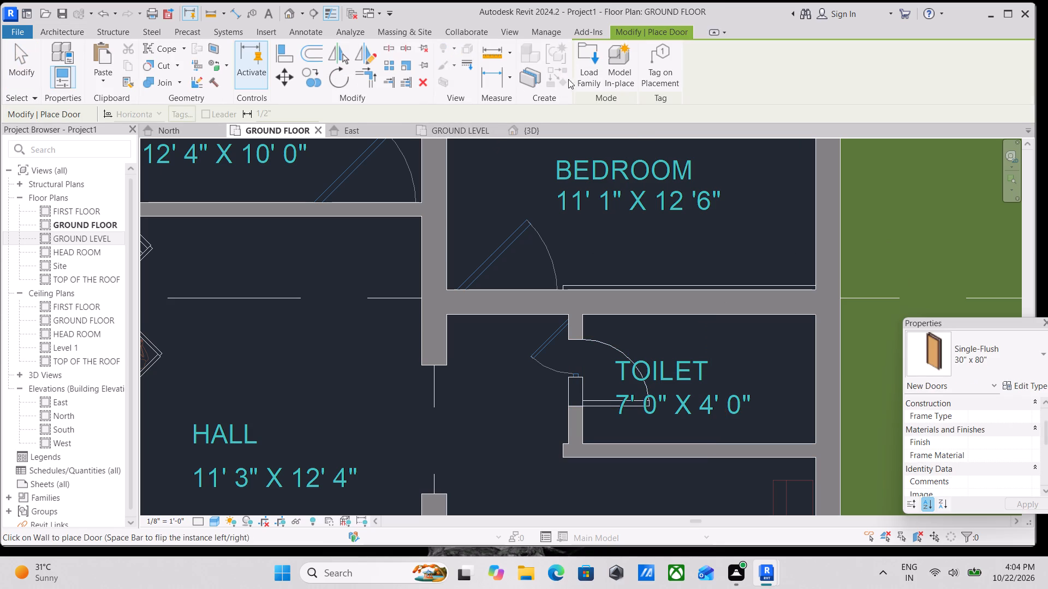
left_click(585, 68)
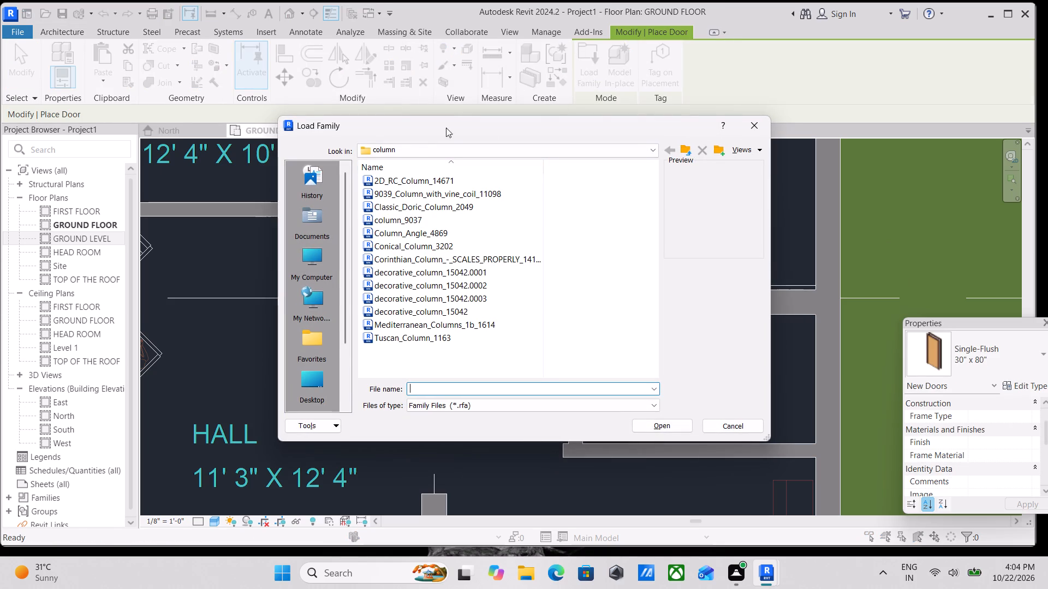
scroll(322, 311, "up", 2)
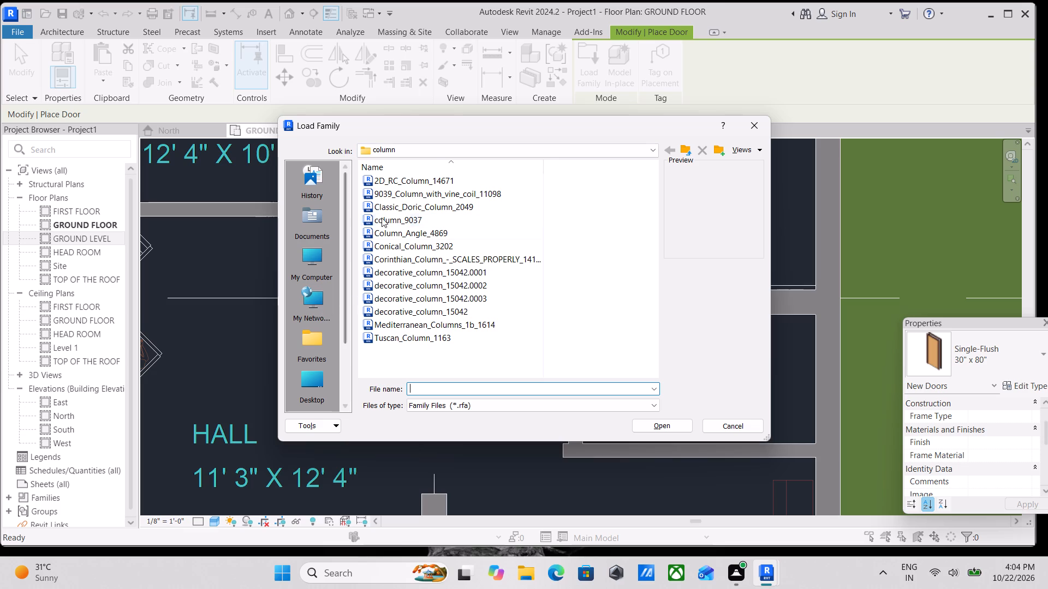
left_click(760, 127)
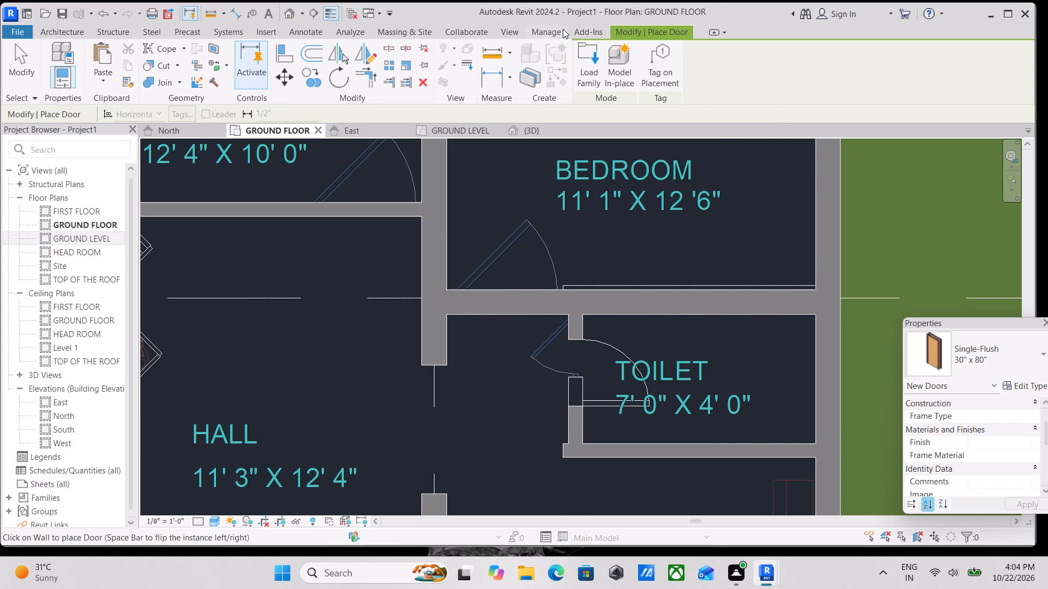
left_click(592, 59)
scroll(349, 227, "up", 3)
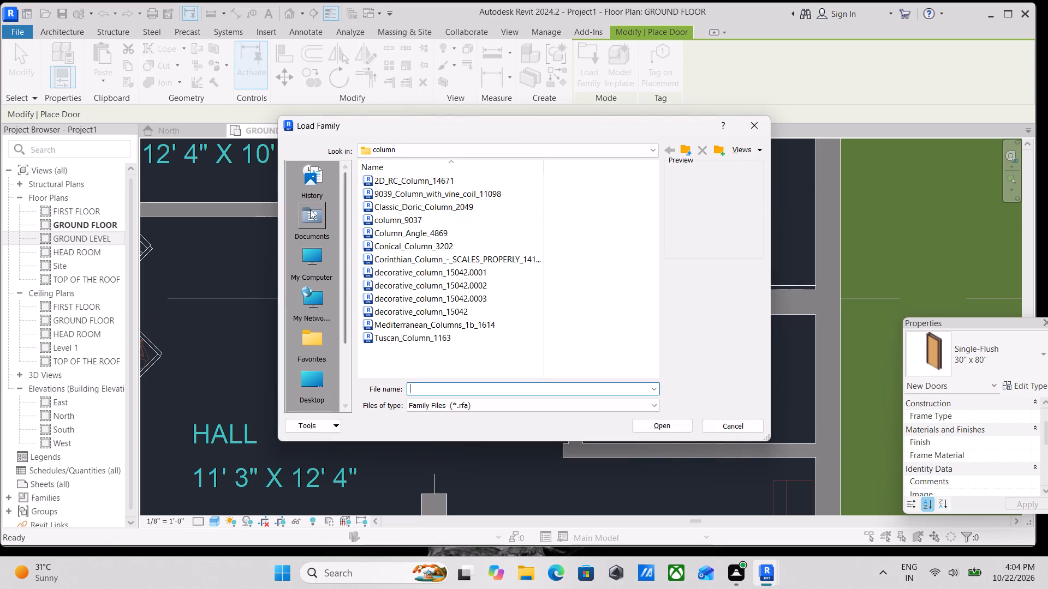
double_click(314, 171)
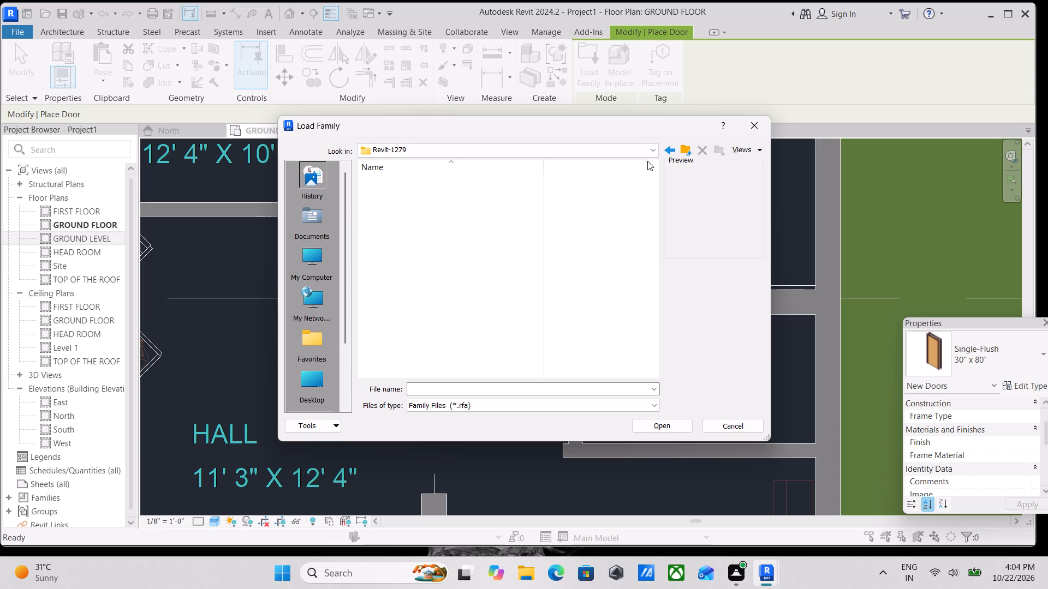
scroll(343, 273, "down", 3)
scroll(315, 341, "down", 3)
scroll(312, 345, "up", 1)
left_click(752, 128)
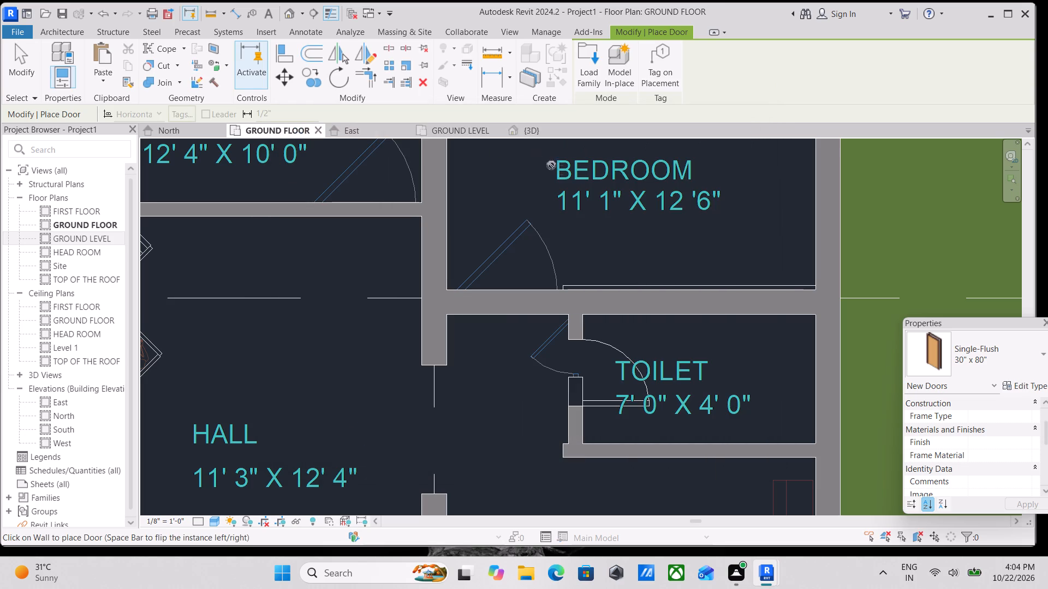
Browse to the Doors folder of the imperial family library to load another door family.
left_click(585, 71)
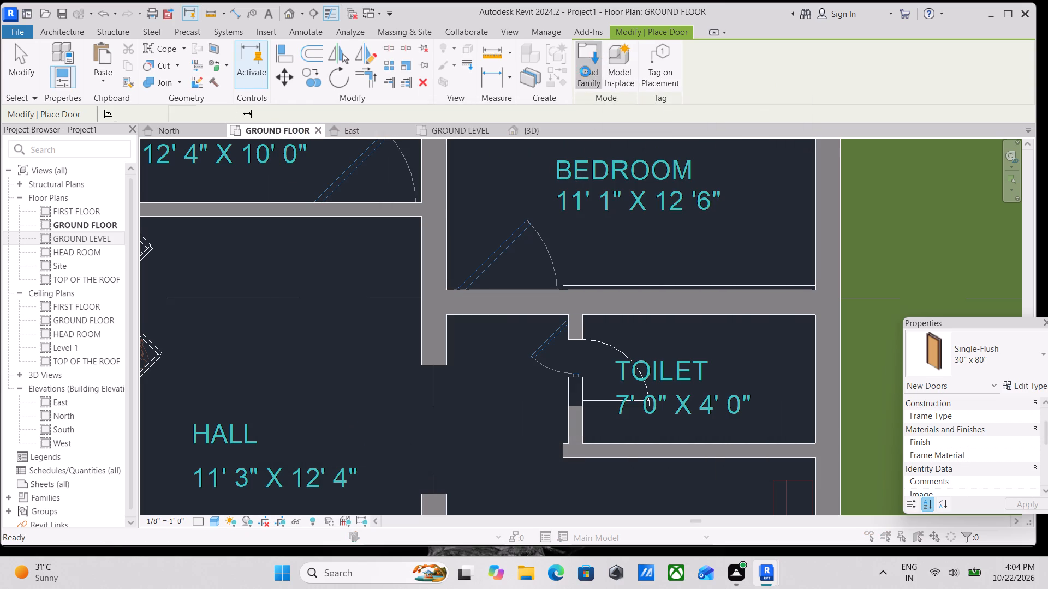
scroll(285, 293, "down", 4)
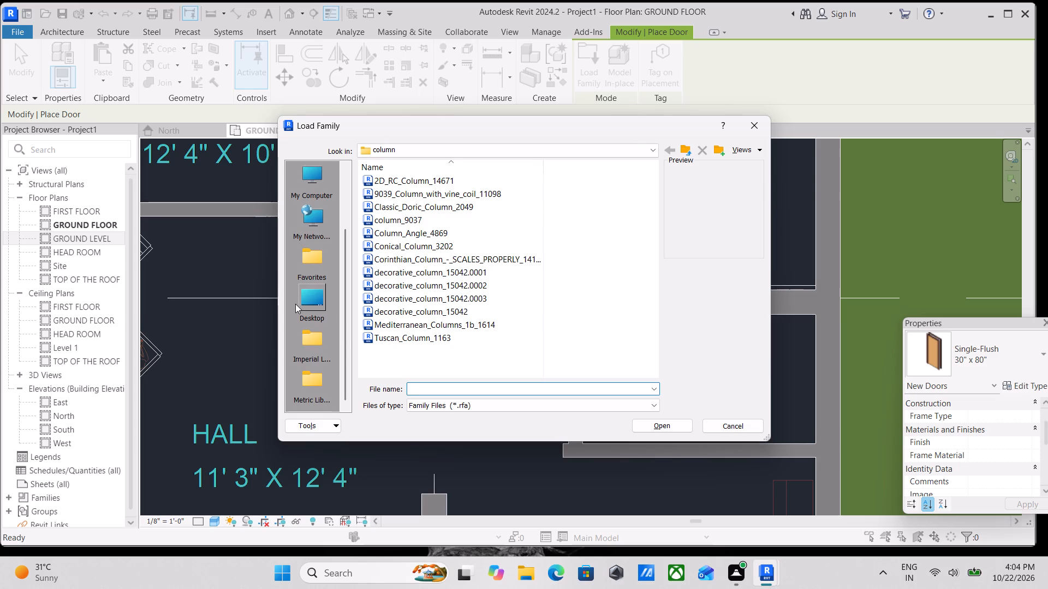
scroll(295, 304, "down", 2)
double_click(320, 353)
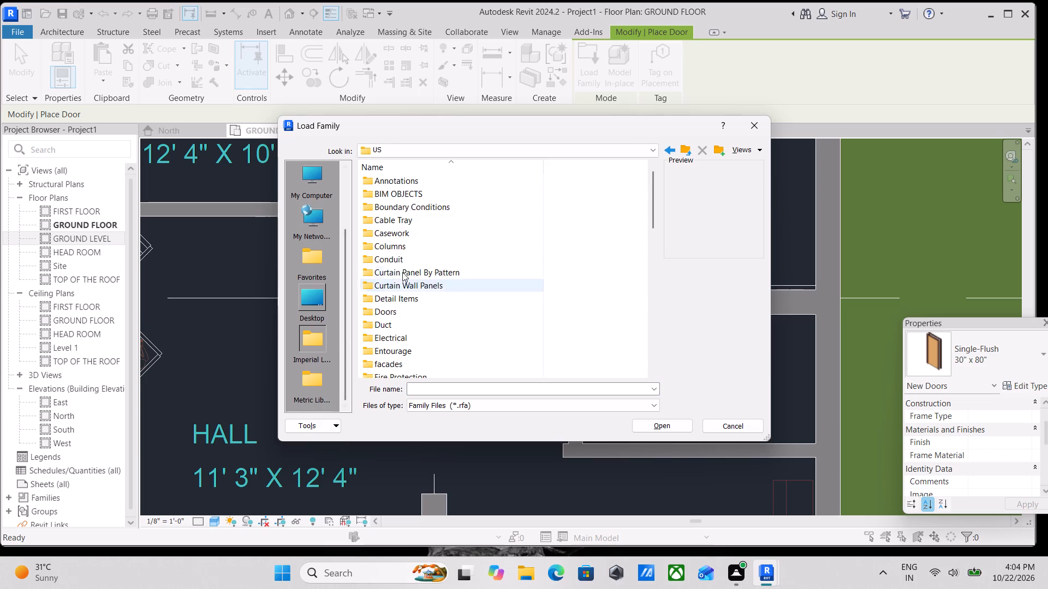
scroll(411, 269, "down", 3)
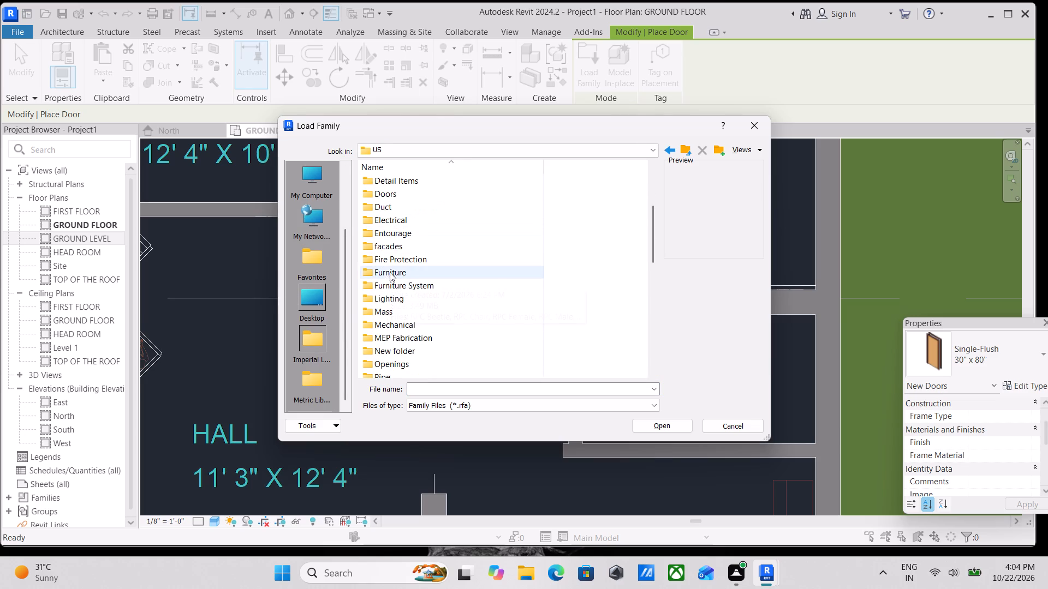
scroll(386, 254, "up", 3)
scroll(386, 254, "down", 1)
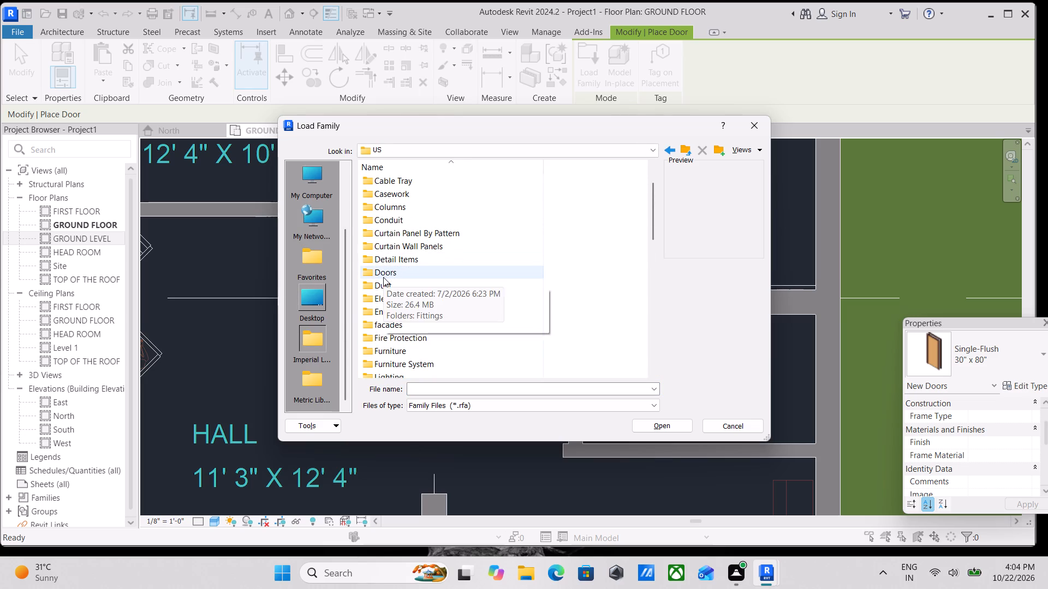
double_click(389, 273)
Examine the previews of the curtain wall, double flush and double glass door families in the Doors folder.
left_click(397, 251)
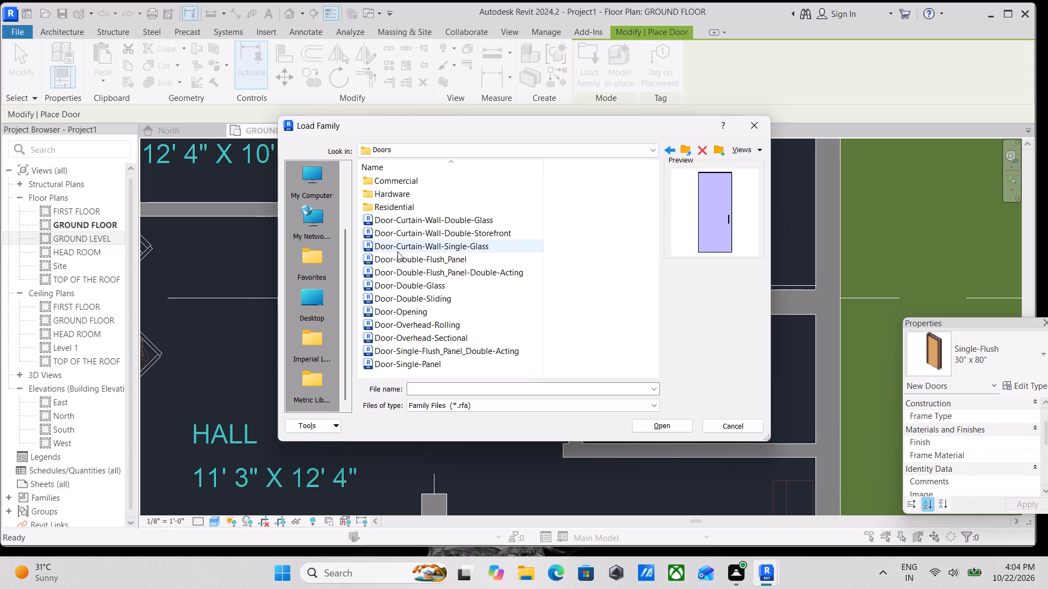
left_click(386, 191)
left_click(389, 211)
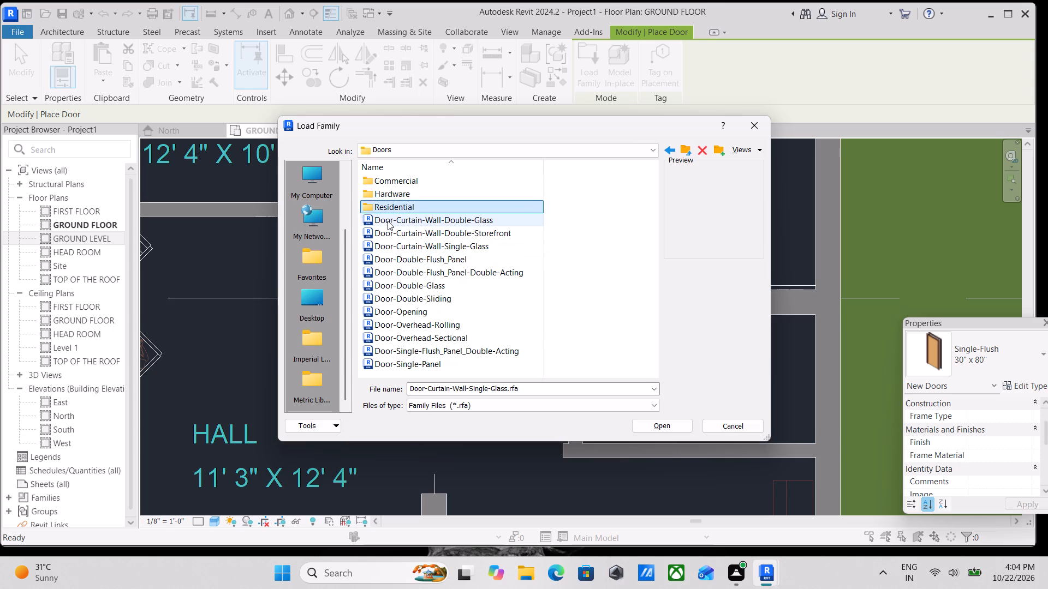
left_click(388, 227)
left_click(390, 248)
left_click(390, 256)
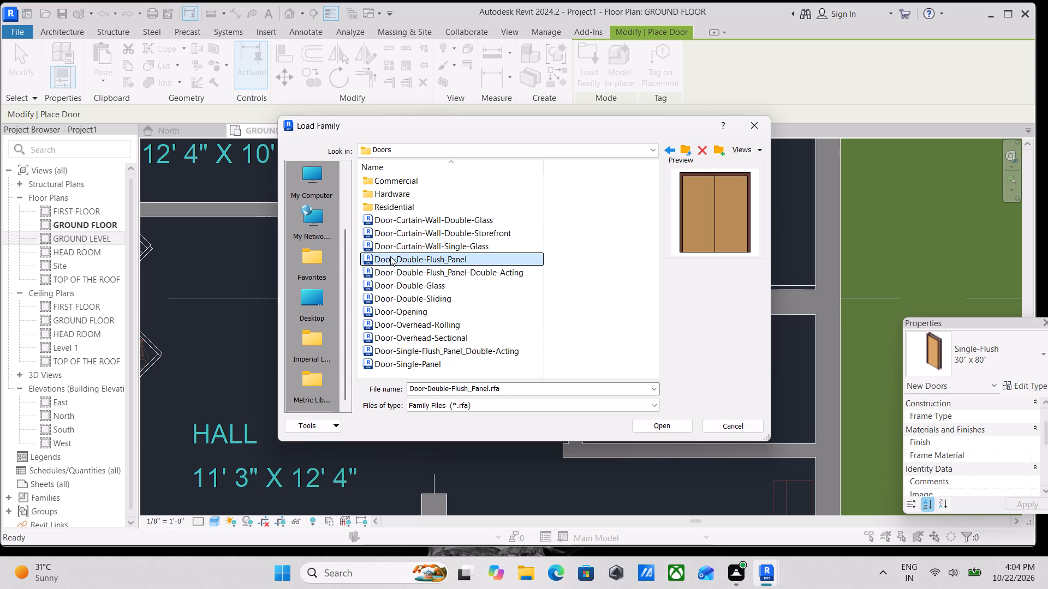
scroll(399, 254, "down", 2)
left_click(397, 285)
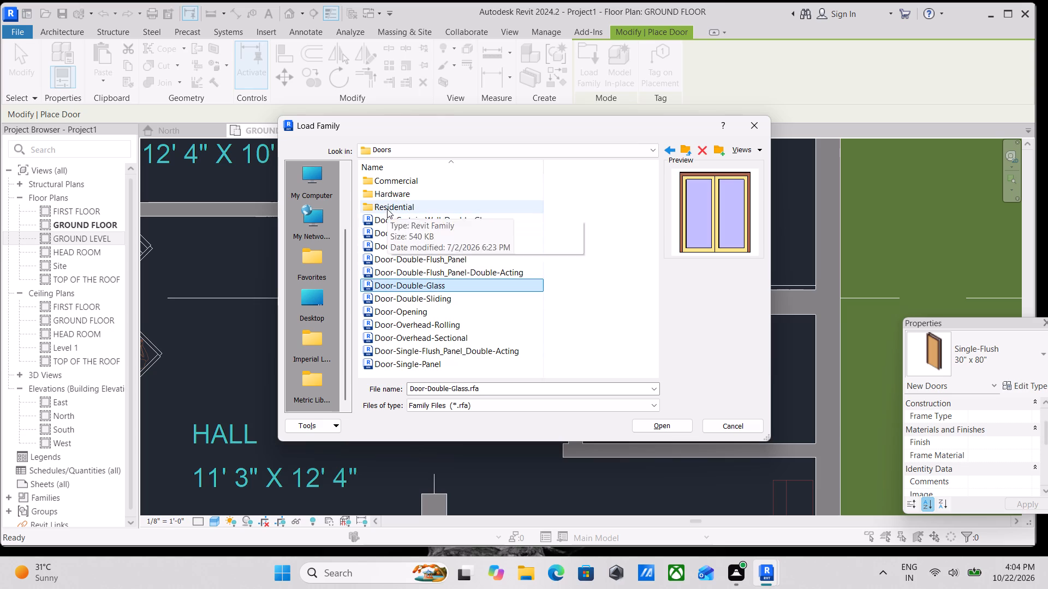
Open the Residential subfolder and compare the previews of its exterior and interior door families.
double_click(387, 209)
scroll(391, 219, "down", 2)
left_click(395, 230)
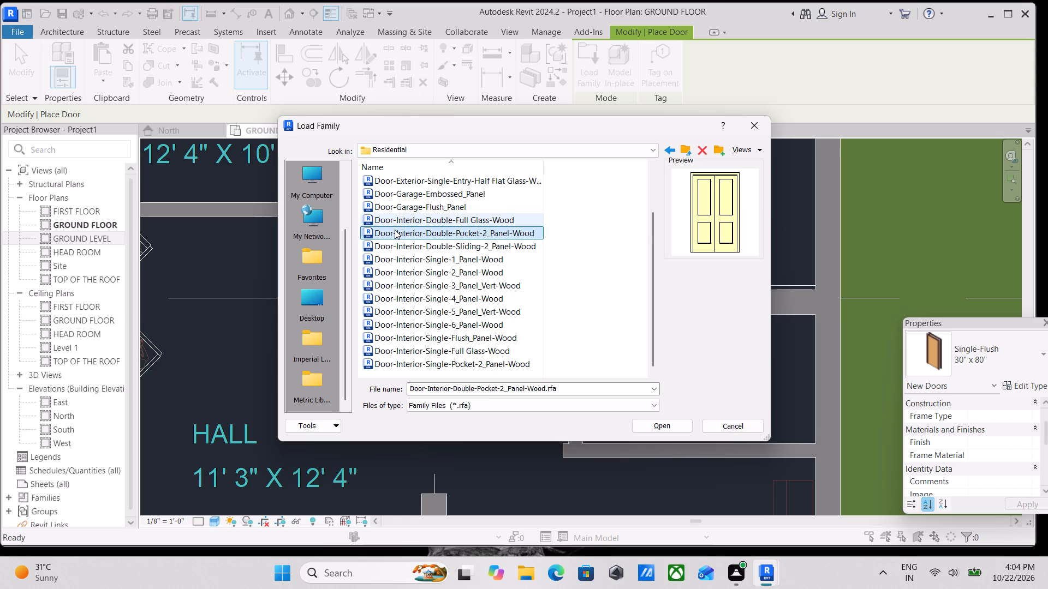
left_click(395, 212)
scroll(395, 212, "up", 3)
left_click(396, 212)
left_click(402, 229)
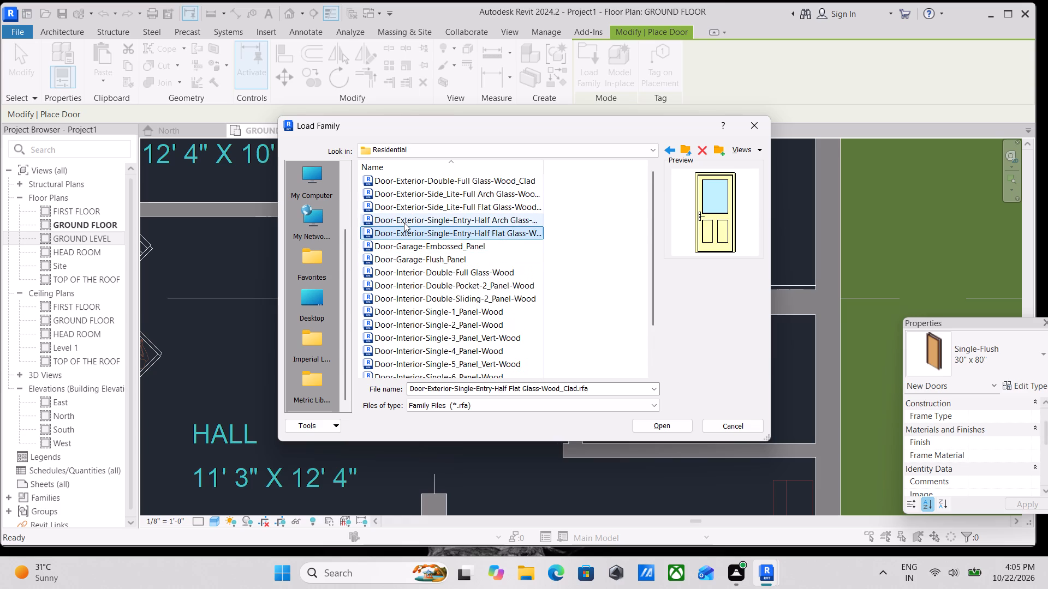
scroll(404, 223, "up", 2)
left_click(406, 218)
left_click(408, 201)
scroll(409, 189, "up", 2)
left_click(409, 189)
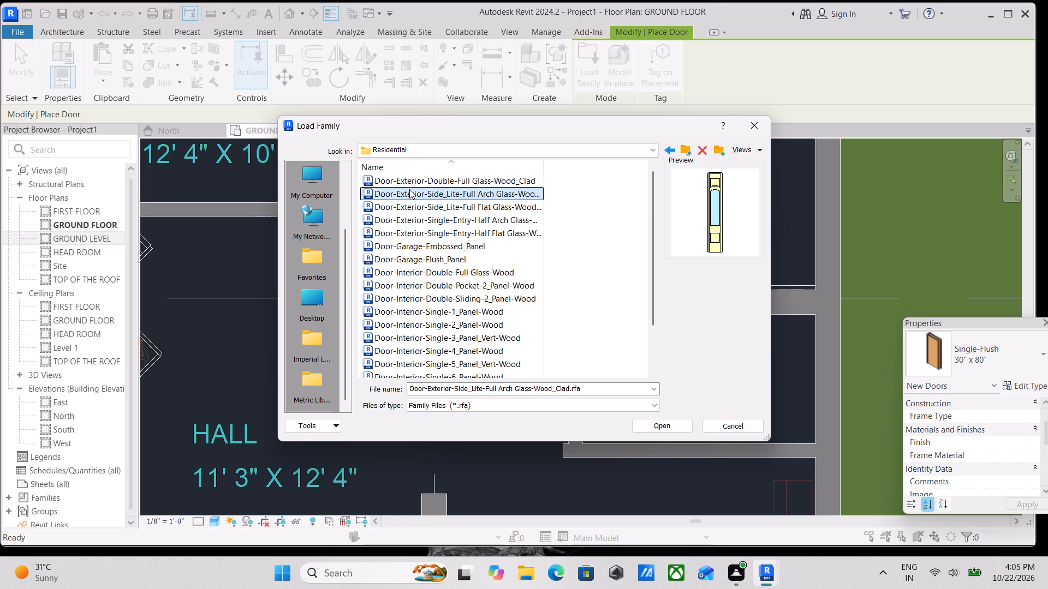
left_click(411, 174)
scroll(406, 300, "down", 2)
left_click(416, 309)
left_click(418, 294)
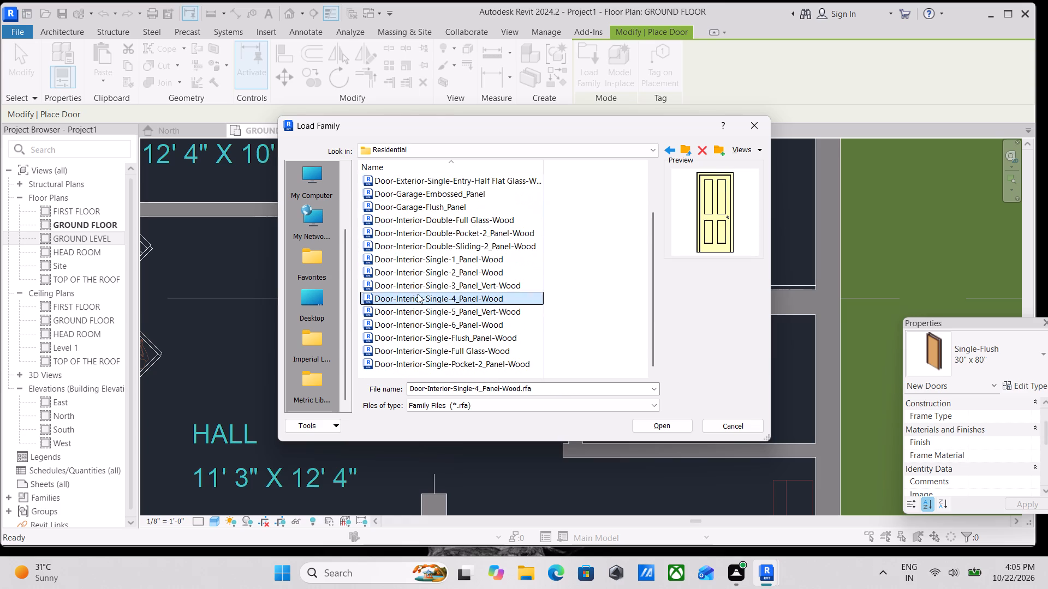
left_click(419, 278)
left_click(424, 266)
left_click(426, 259)
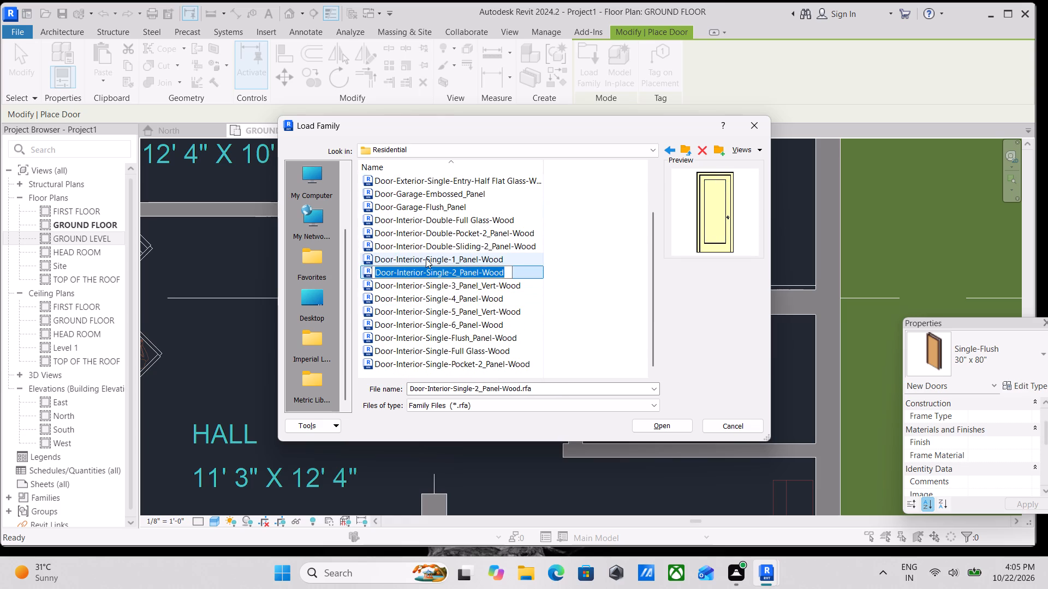
left_click(426, 272)
Load the Door-Interior-Single-3_Panel_Vert-Wood family with its 36" x 84" type.
left_click(428, 283)
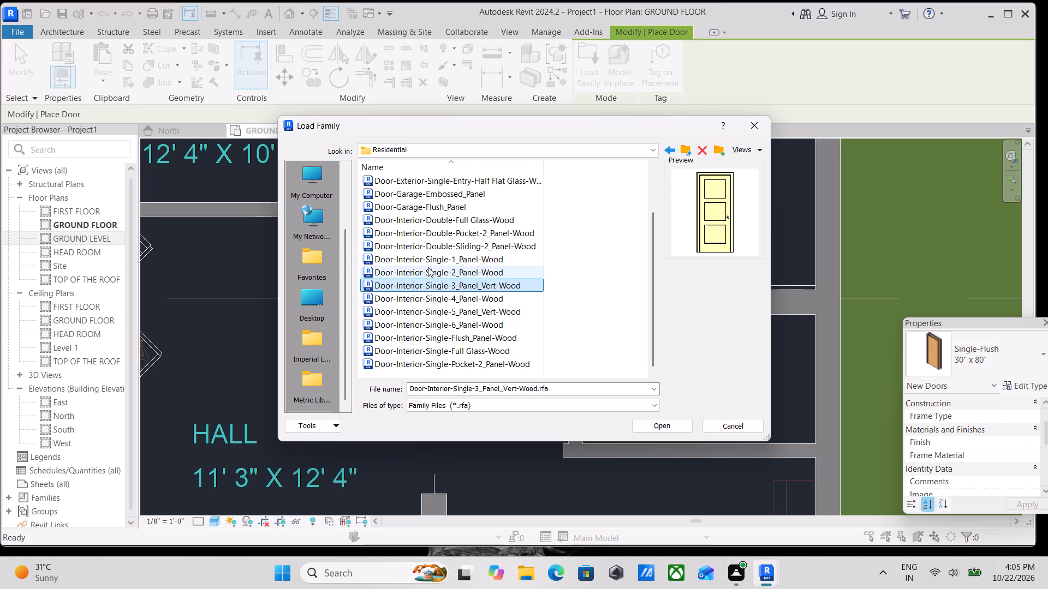
left_click(664, 423)
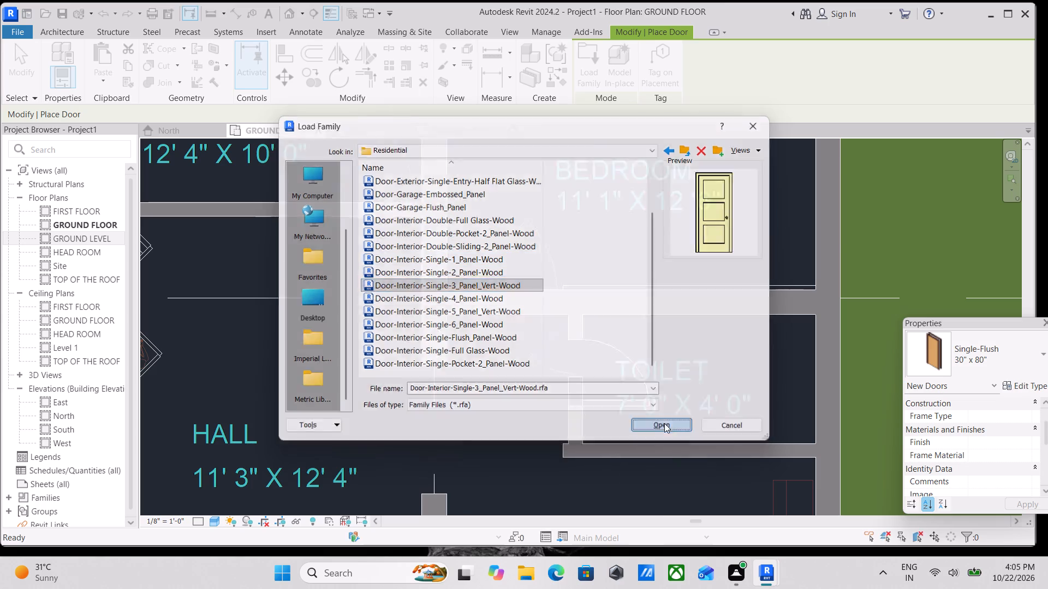
scroll(515, 290, "down", 8)
scroll(475, 306, "up", 1)
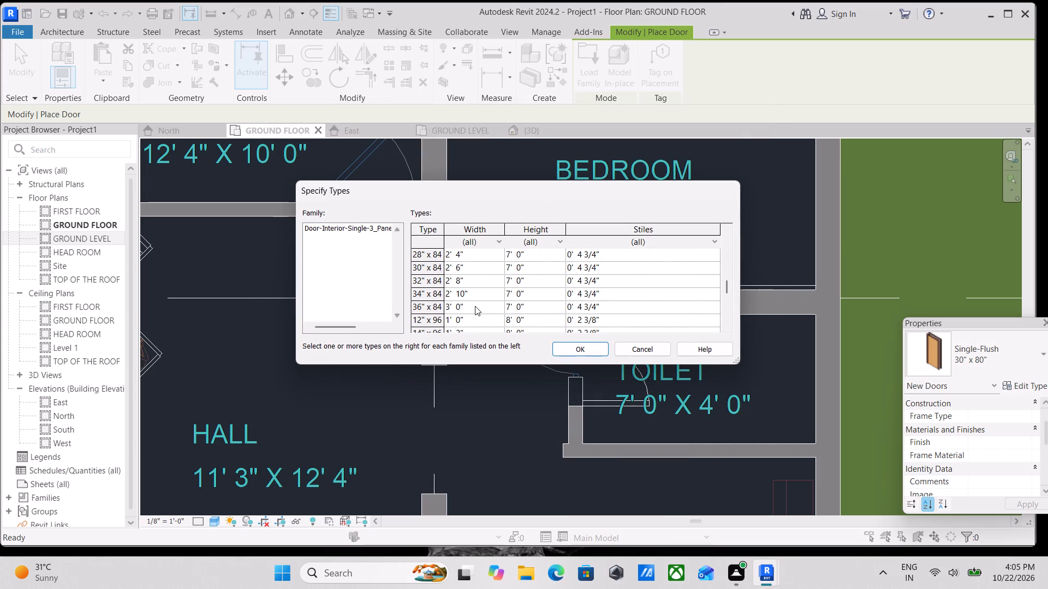
scroll(475, 306, "up", 1)
scroll(475, 306, "down", 2)
scroll(475, 306, "up", 1)
scroll(475, 306, "down", 1)
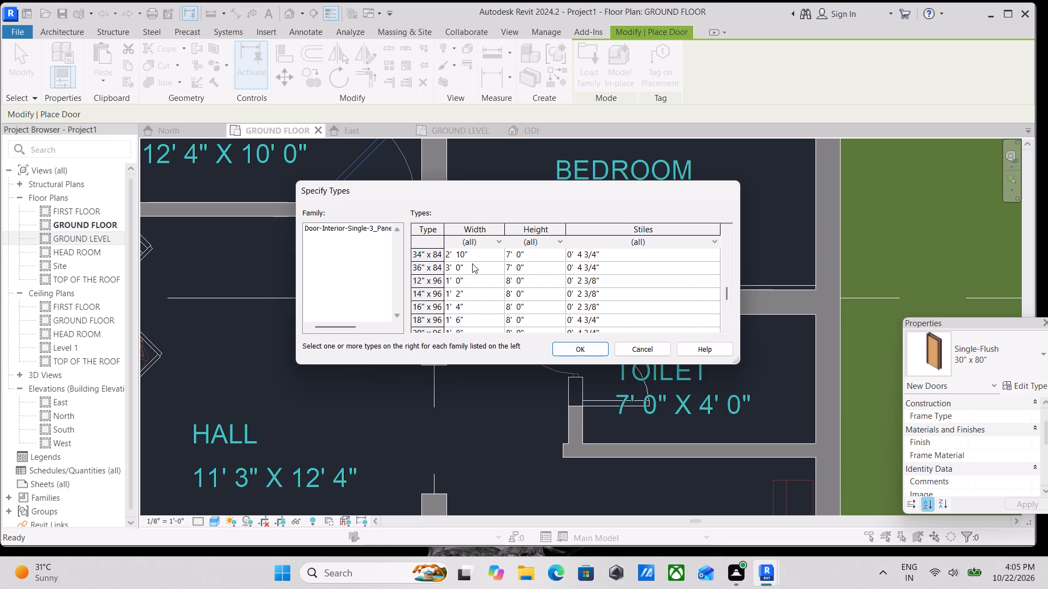
left_click(472, 263)
left_click(587, 352)
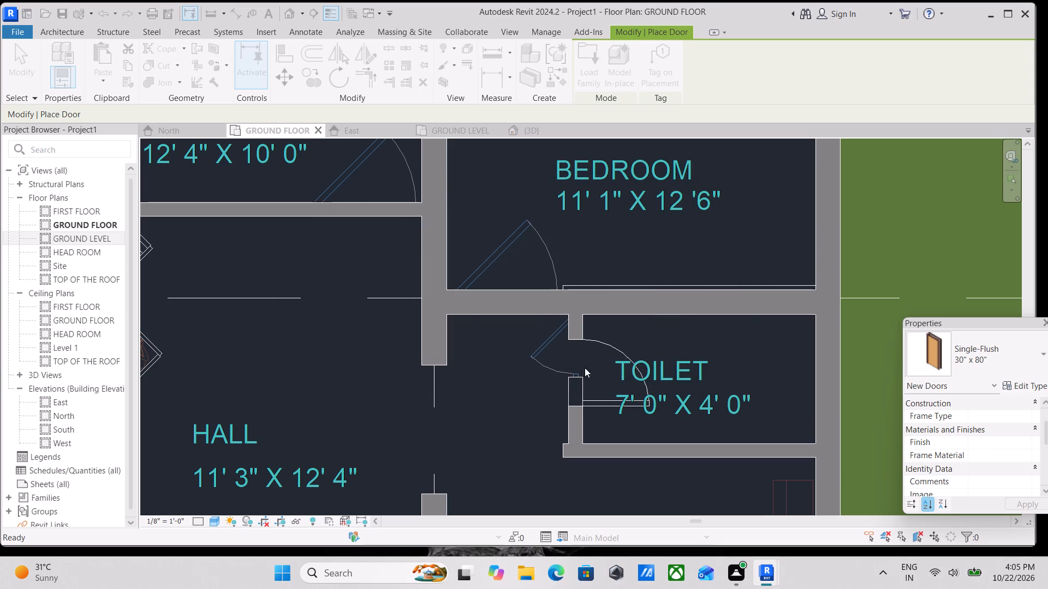
Place 36" x 84" interior doors for the 11'1" x 12'6" and 12'4" x 10'0" bedrooms, flipping the second door's hinge side to match the plan.
left_click(506, 285)
scroll(506, 286, "down", 2)
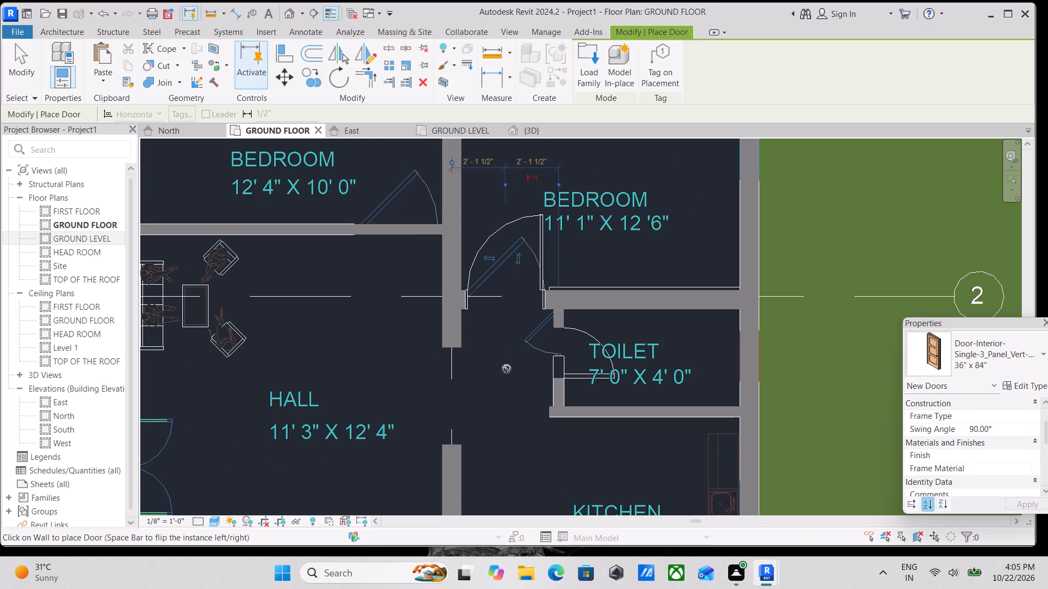
middle_click_drag(508, 363, 576, 318)
middle_click_drag(399, 332, 497, 493)
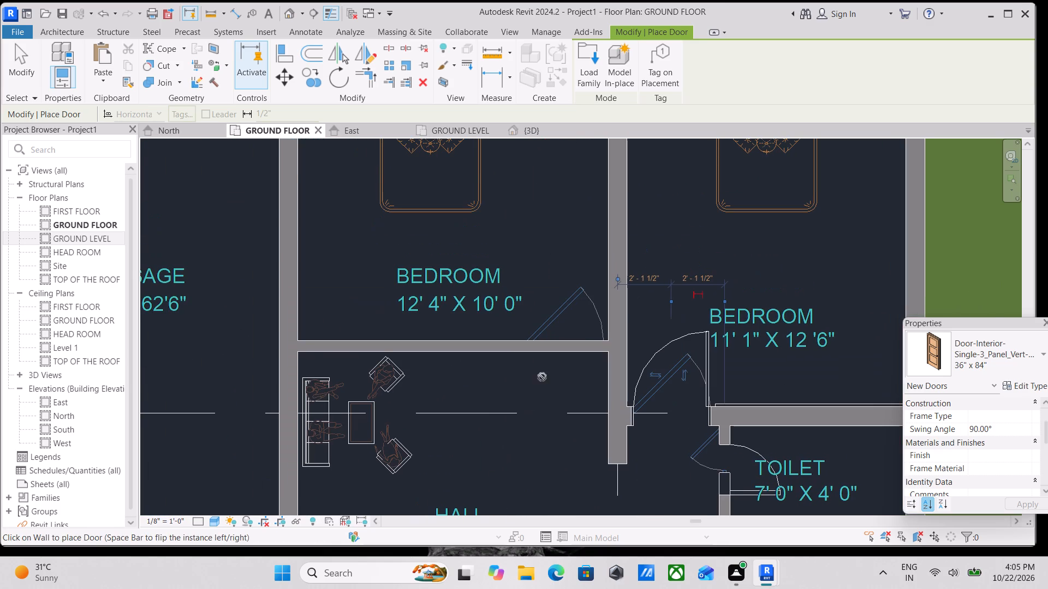
key("space")
left_click(567, 344)
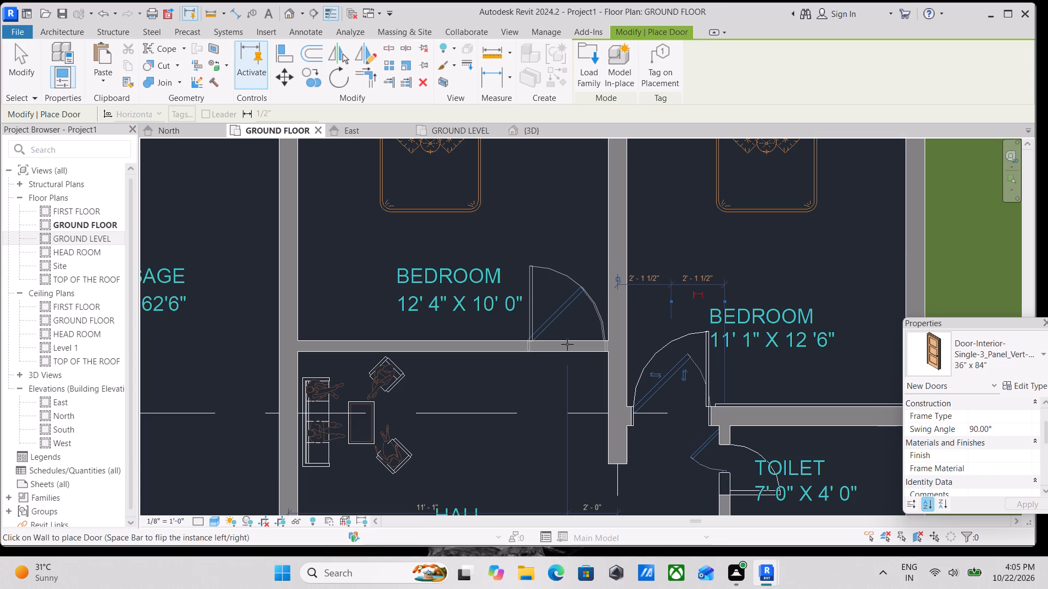
Place a 36" x 84" interior door in the wall between the 7'11" x 10'0" bedroom and the living hall.
scroll(540, 349, "down", 1)
middle_click_drag(540, 349, 515, 285)
middle_click_drag(514, 420, 517, 339)
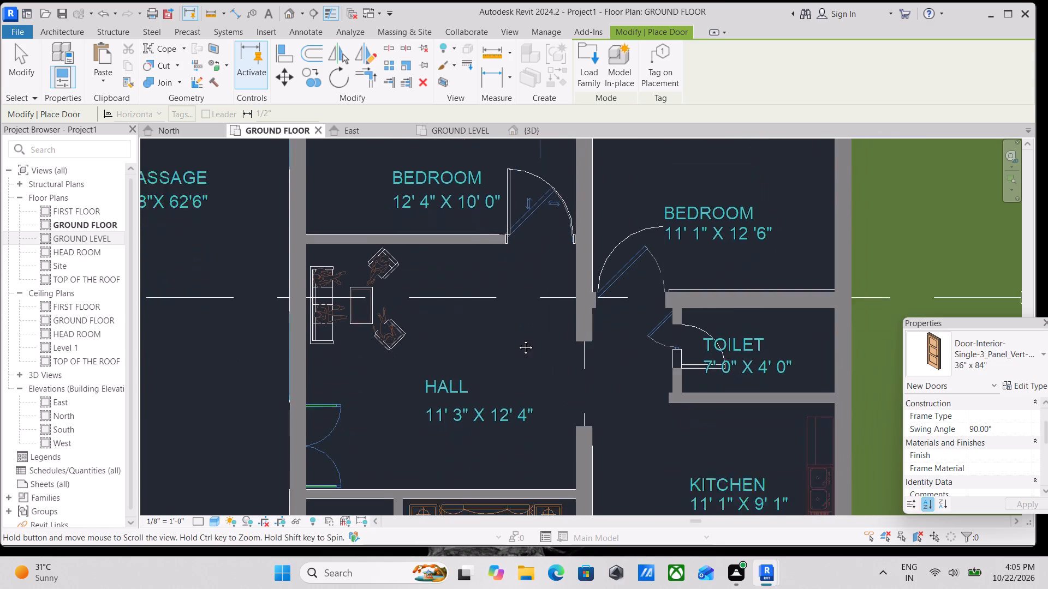
middle_click_drag(517, 339, 519, 299)
middle_click_drag(544, 404, 544, 362)
scroll(547, 348, "down", 1)
middle_click_drag(547, 348, 547, 297)
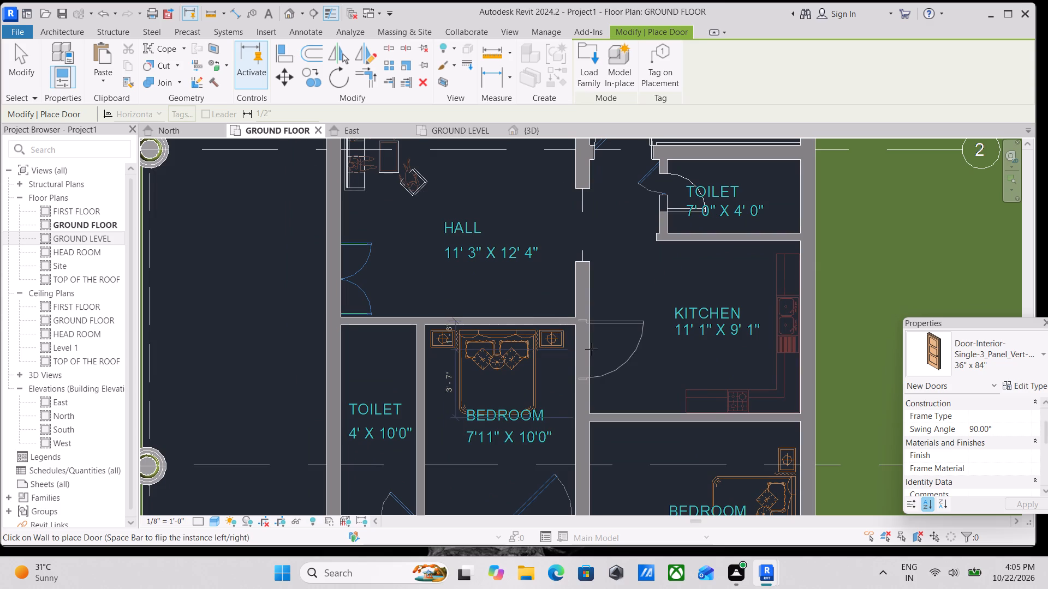
scroll(590, 316, "down", 1)
middle_click_drag(591, 314, 624, 207)
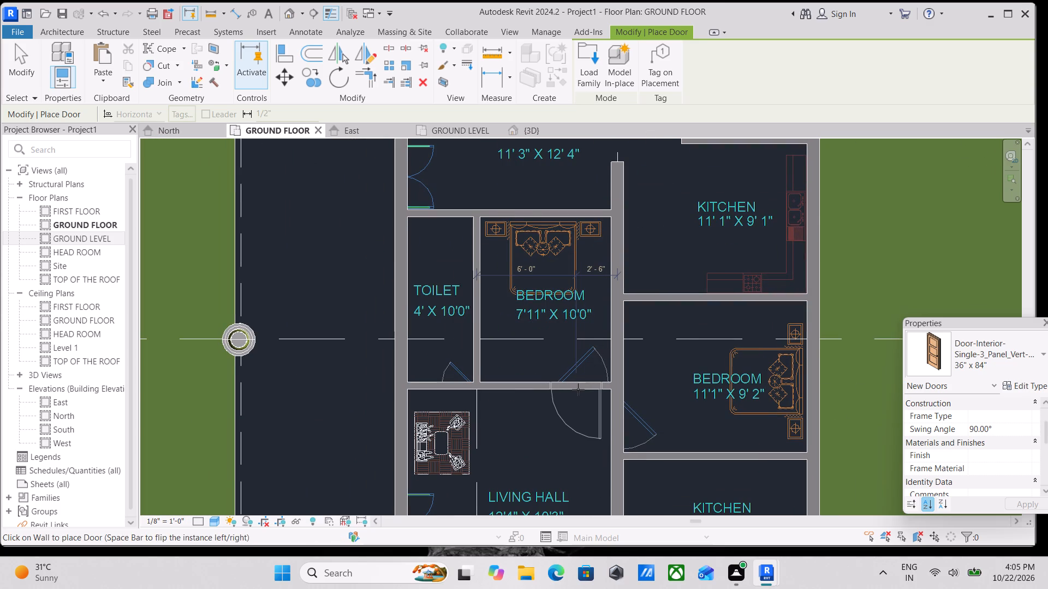
left_click(578, 389)
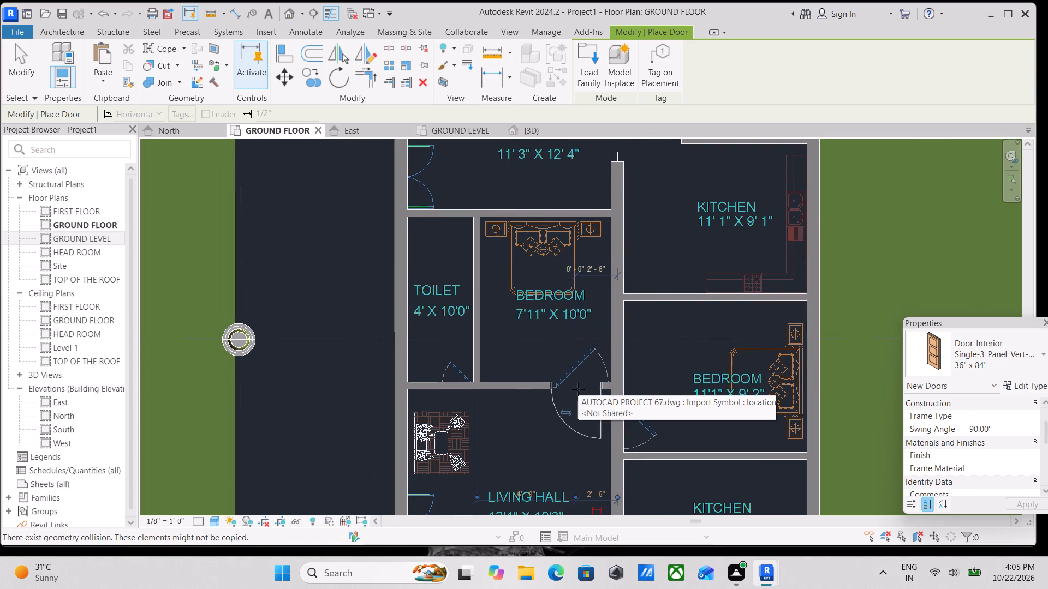
key("Escape")
key("Escape")
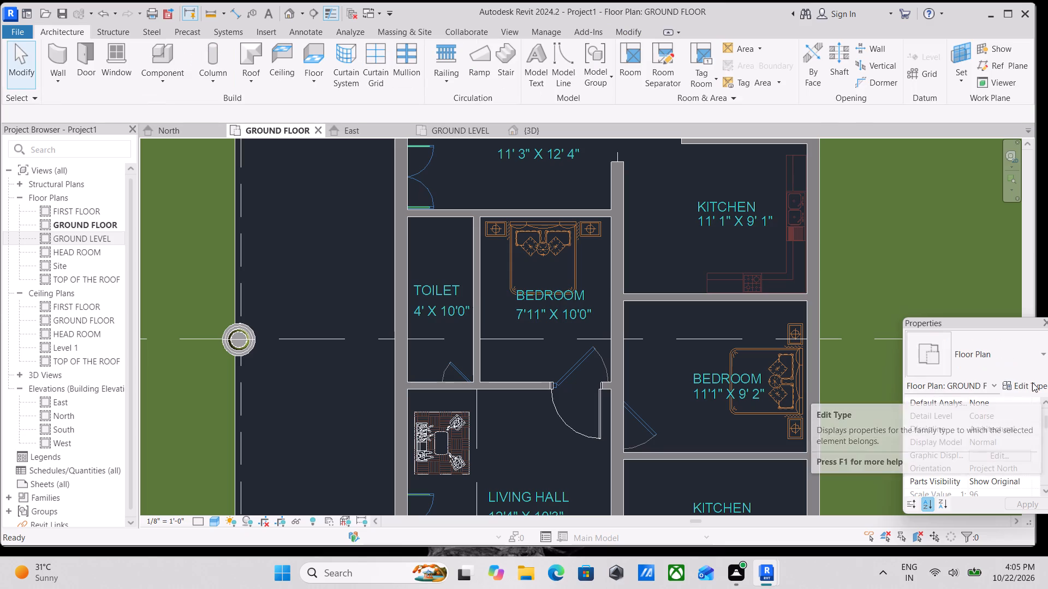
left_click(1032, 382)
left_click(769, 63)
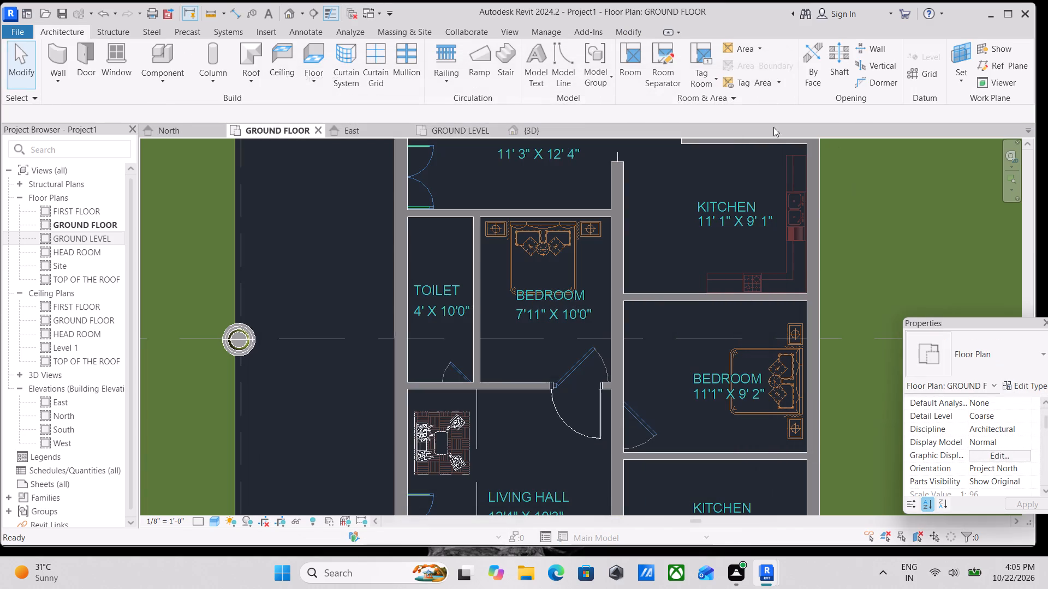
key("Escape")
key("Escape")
Duplicate the type of the door between the 7'11" x 10'0" bedroom and living hall as INTERIOR DOOR 3' X 7'.
left_click(598, 437)
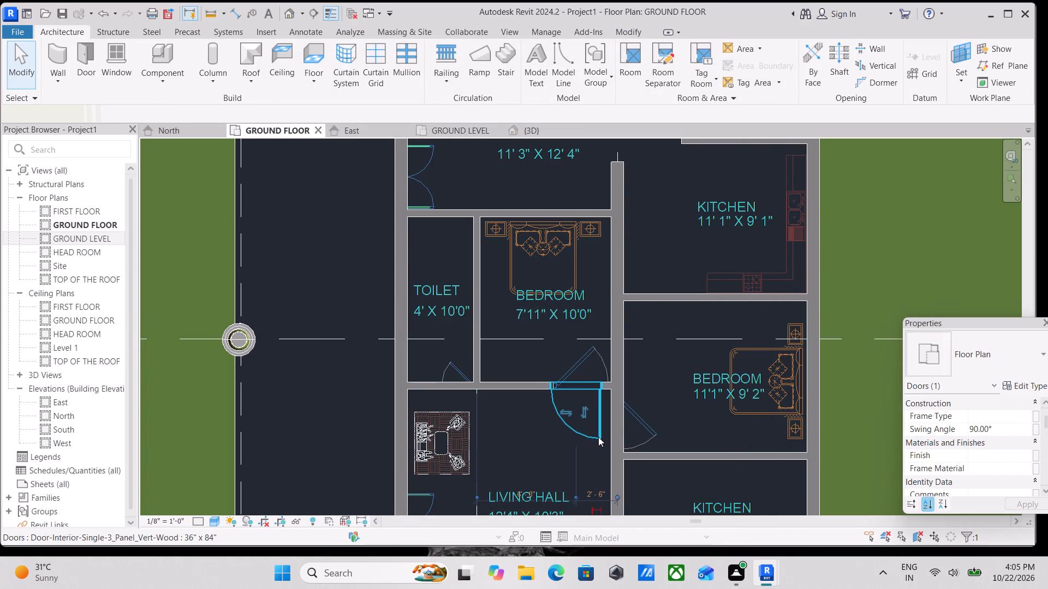
left_click(1040, 392)
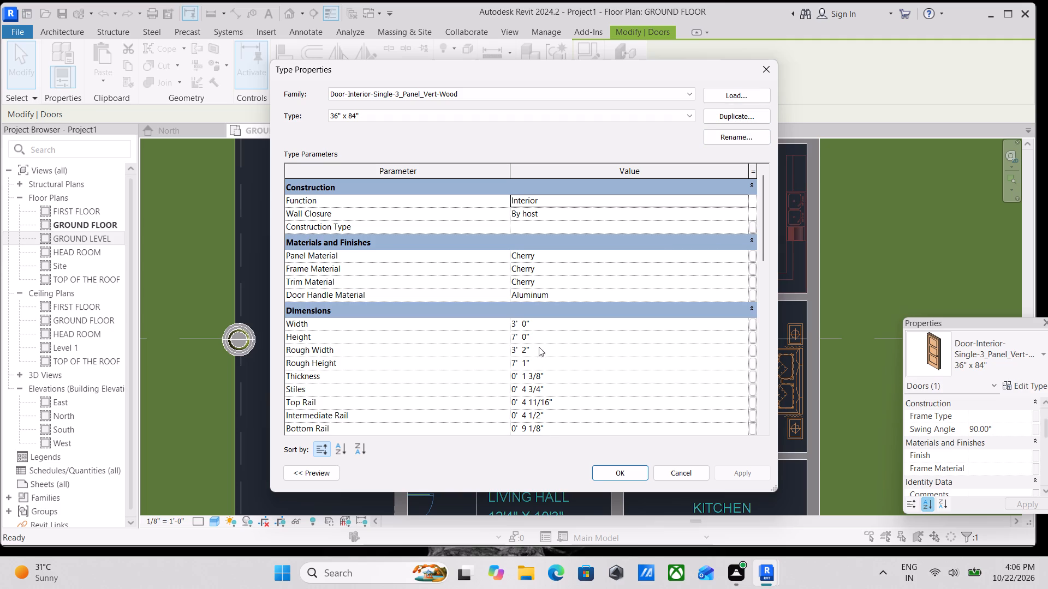
left_click(717, 111)
key("BackSpace")
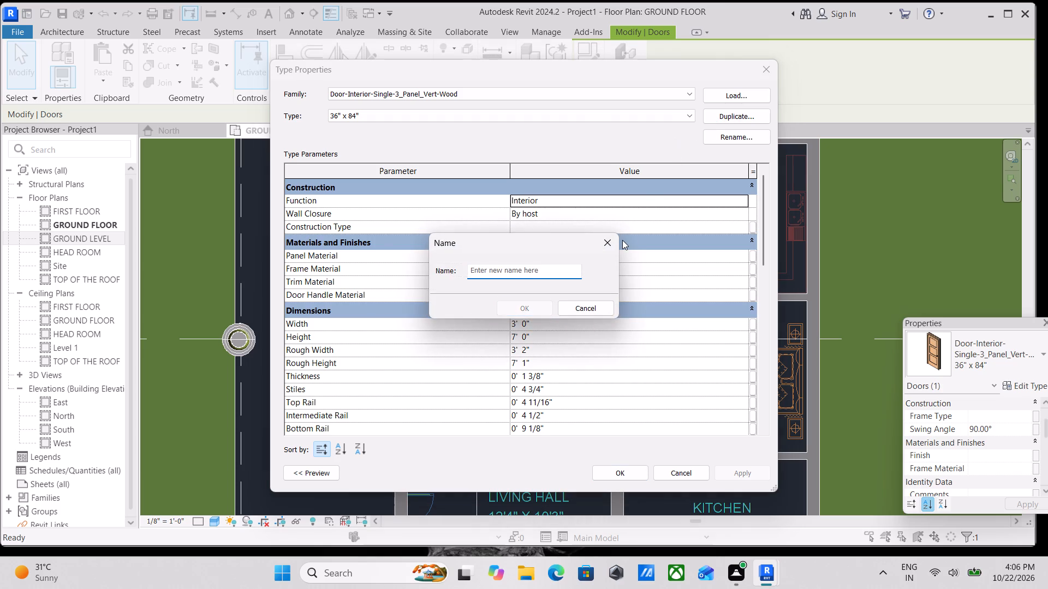
type("INNER")
key("space")
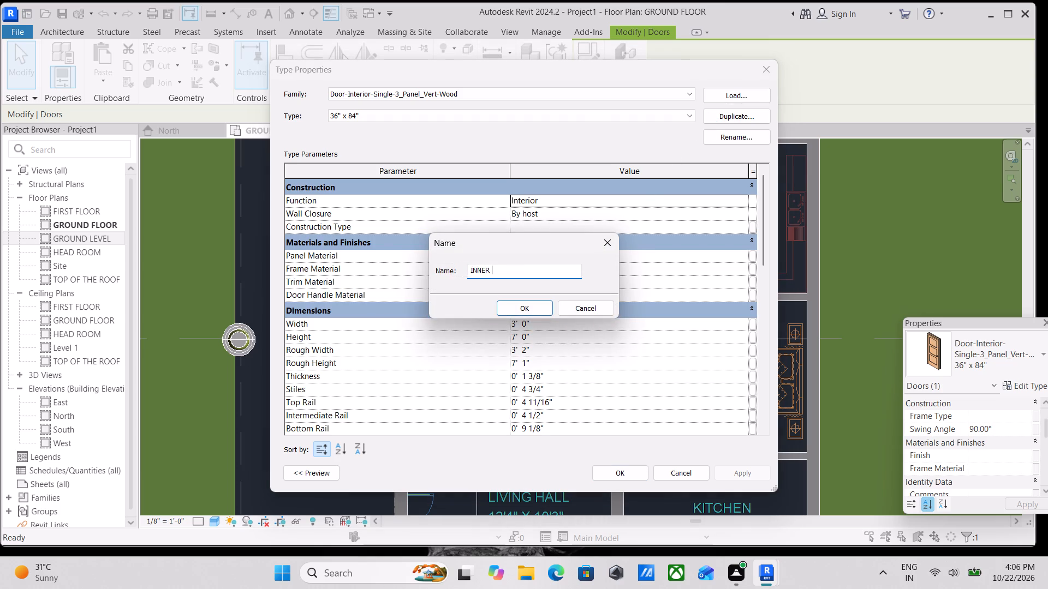
key("BackSpace")
key("BackSpace")
key("BackSpace")
key("BackSpace")
key("BackSpace")
type("NTER")
type("IOR")
key("space")
type("DOOR")
key("space")
key("3")
key("apostrophe")
key("space")
type("X")
key("space")
type("7'")
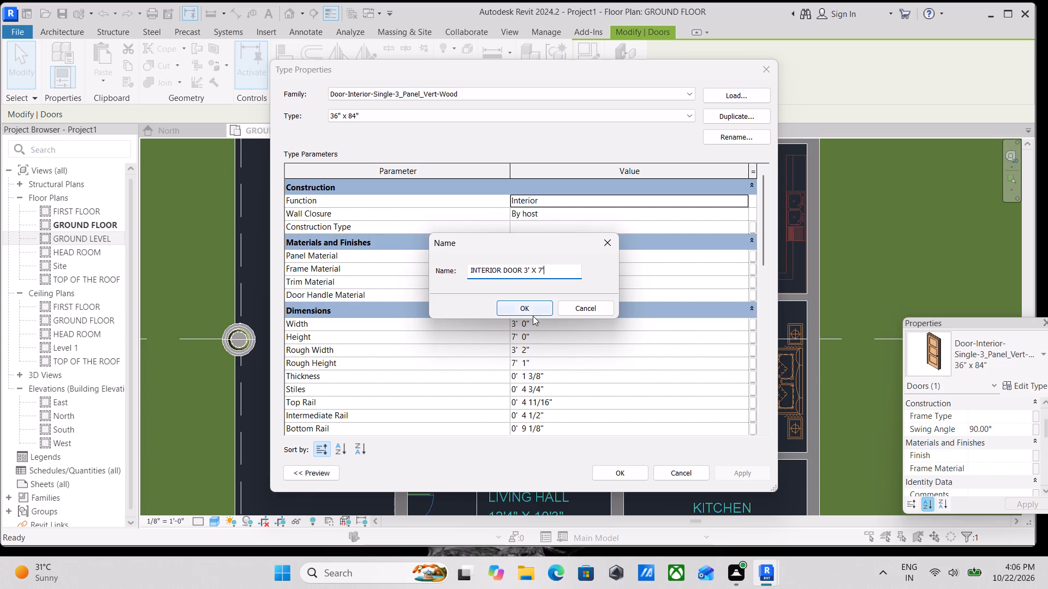
left_click(533, 315)
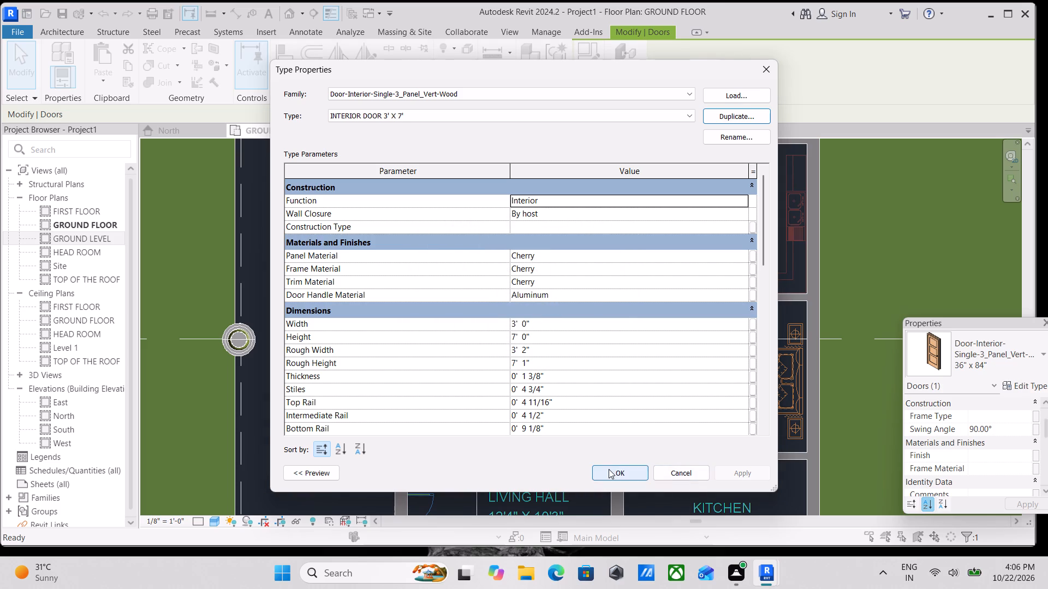
left_click(609, 470)
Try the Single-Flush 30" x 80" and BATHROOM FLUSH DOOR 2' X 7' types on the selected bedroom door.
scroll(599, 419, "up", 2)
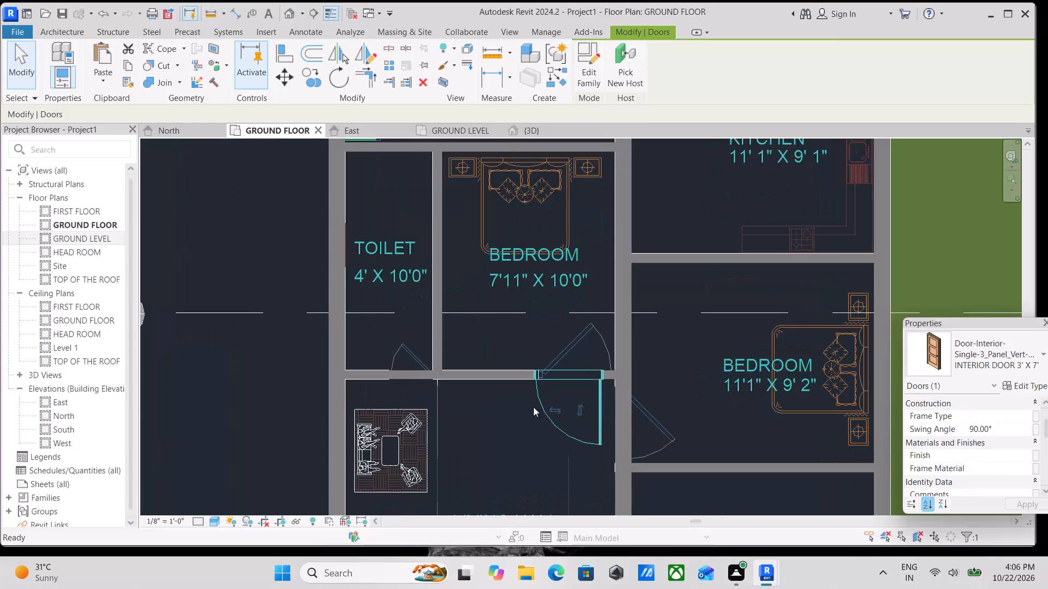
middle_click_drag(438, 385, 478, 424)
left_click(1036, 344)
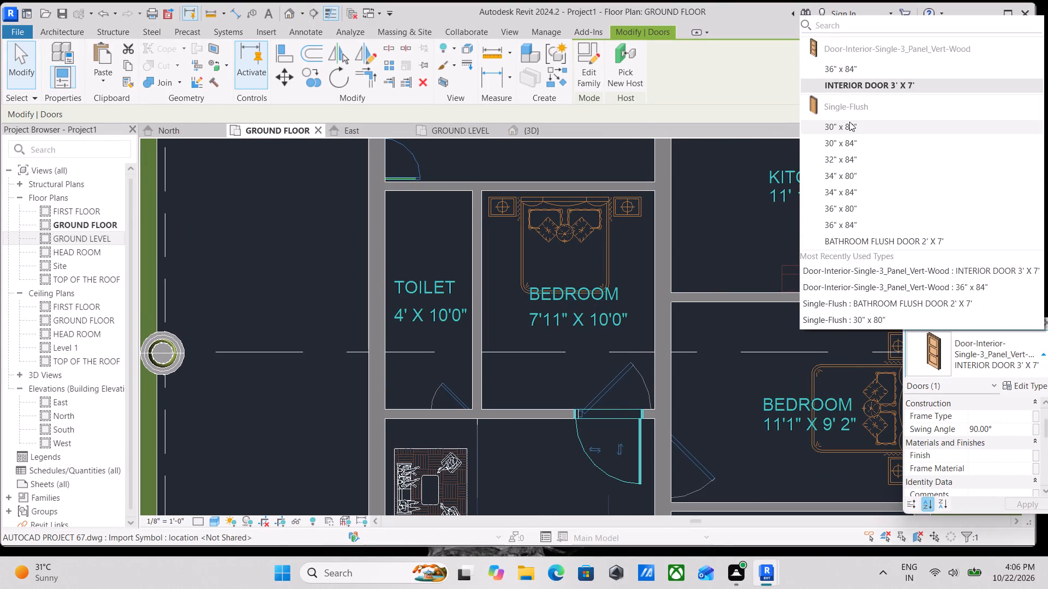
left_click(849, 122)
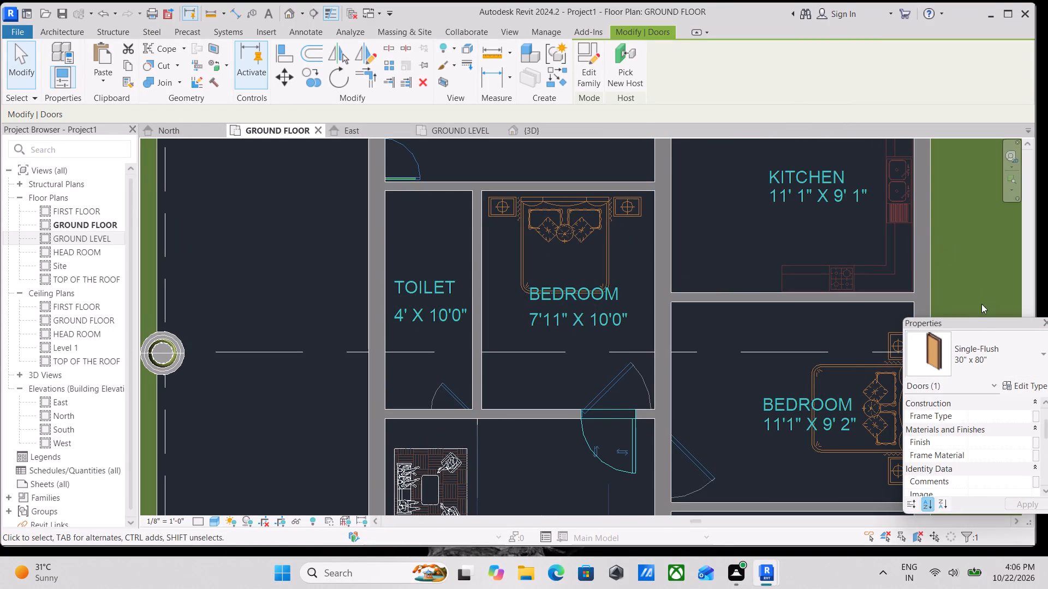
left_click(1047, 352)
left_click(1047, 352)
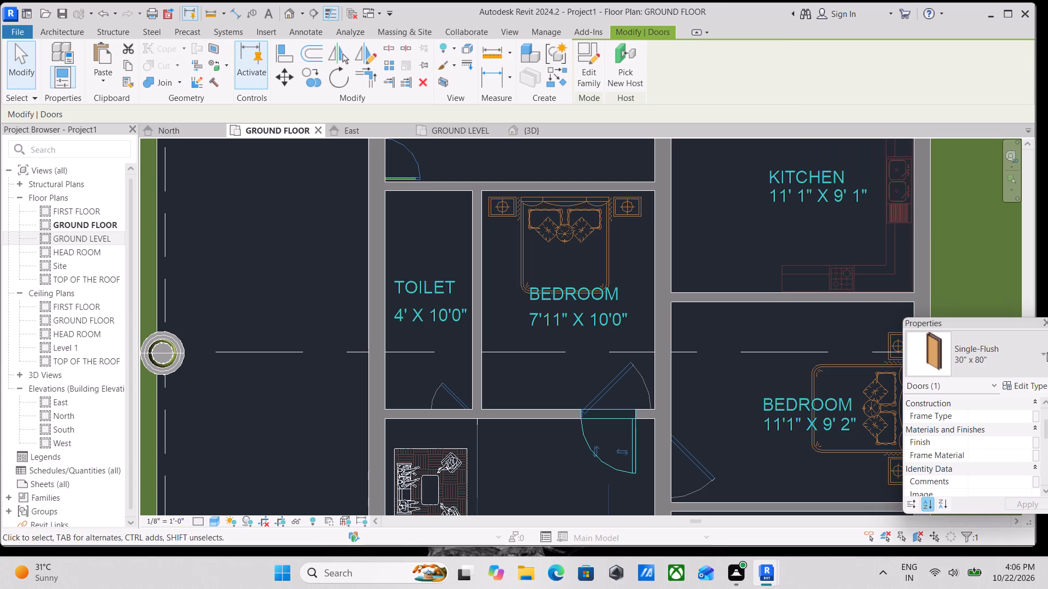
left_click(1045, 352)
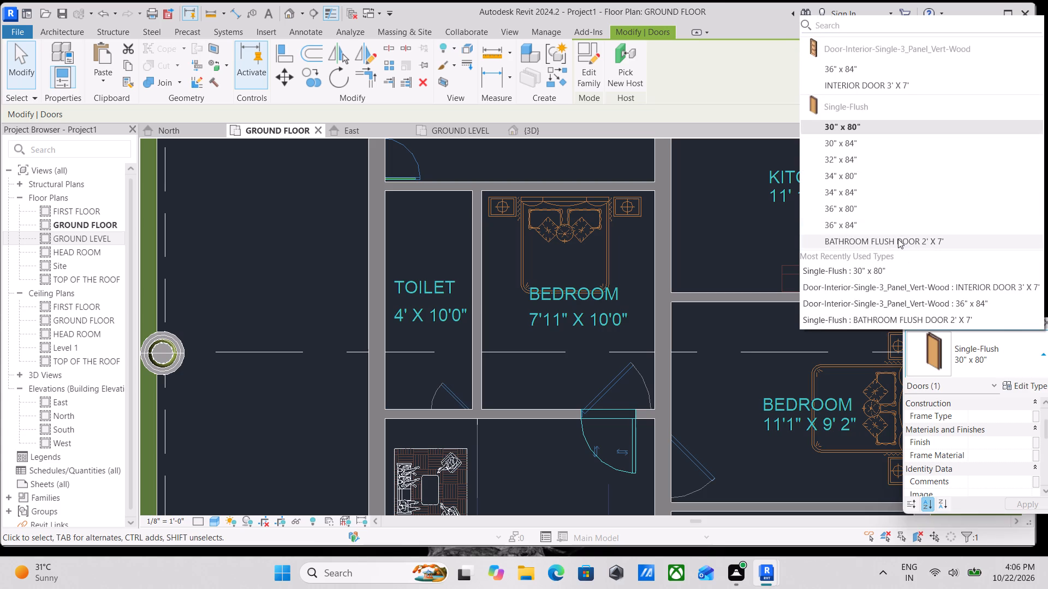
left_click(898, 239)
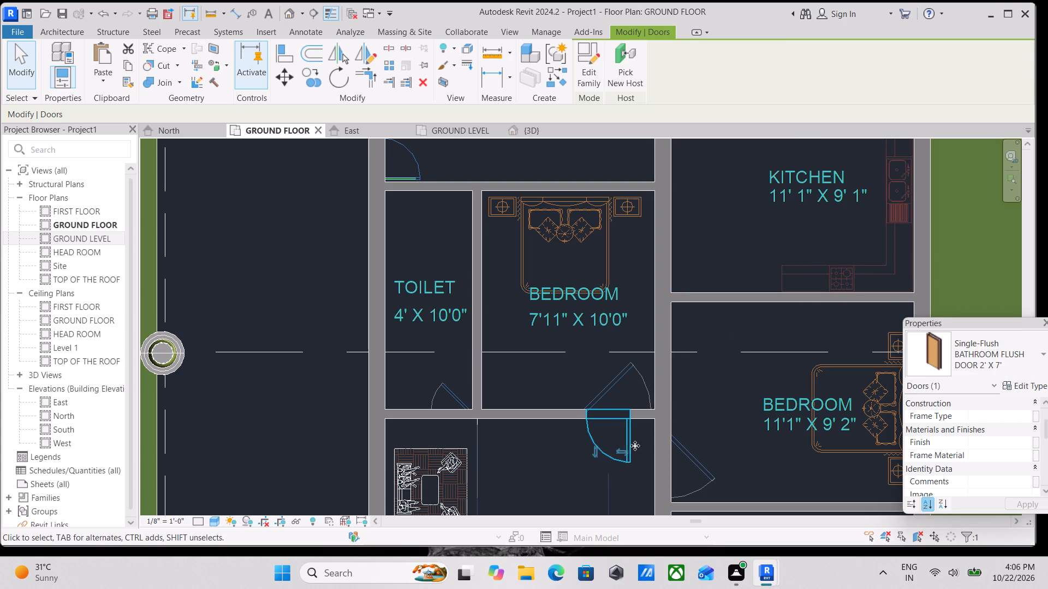
Flip the selected bedroom door's hinge side and set its type to INTERIOR DOOR 3' X 7'.
left_click(626, 448)
left_click(1009, 358)
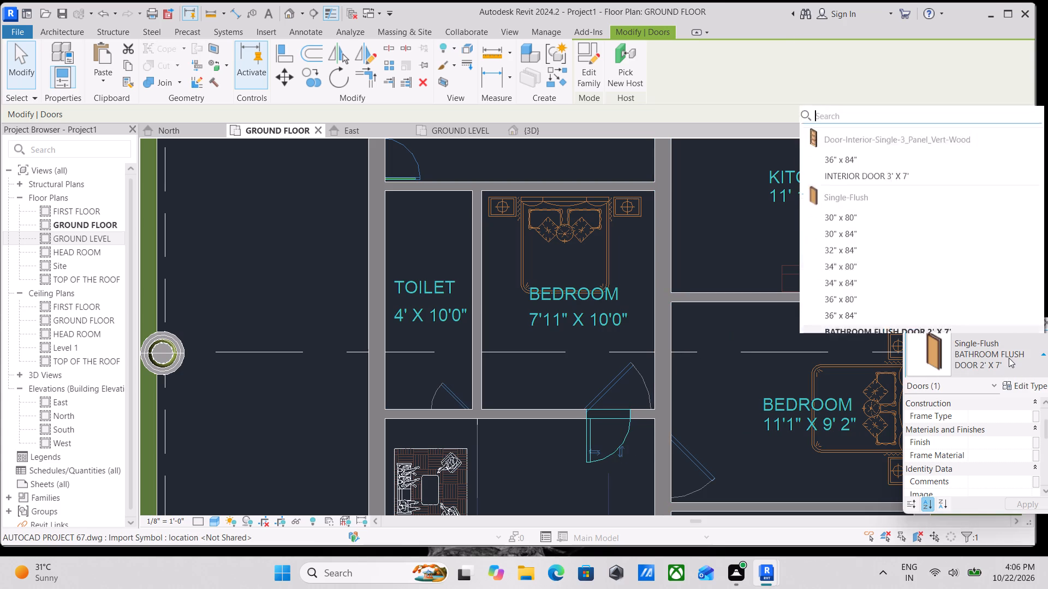
scroll(885, 159, "up", 1)
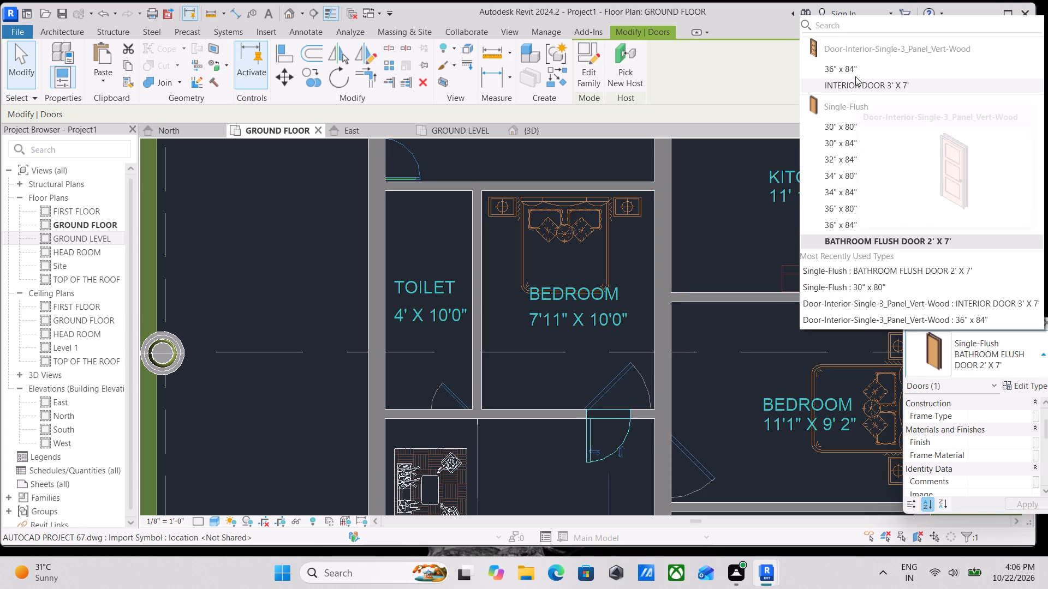
left_click(855, 91)
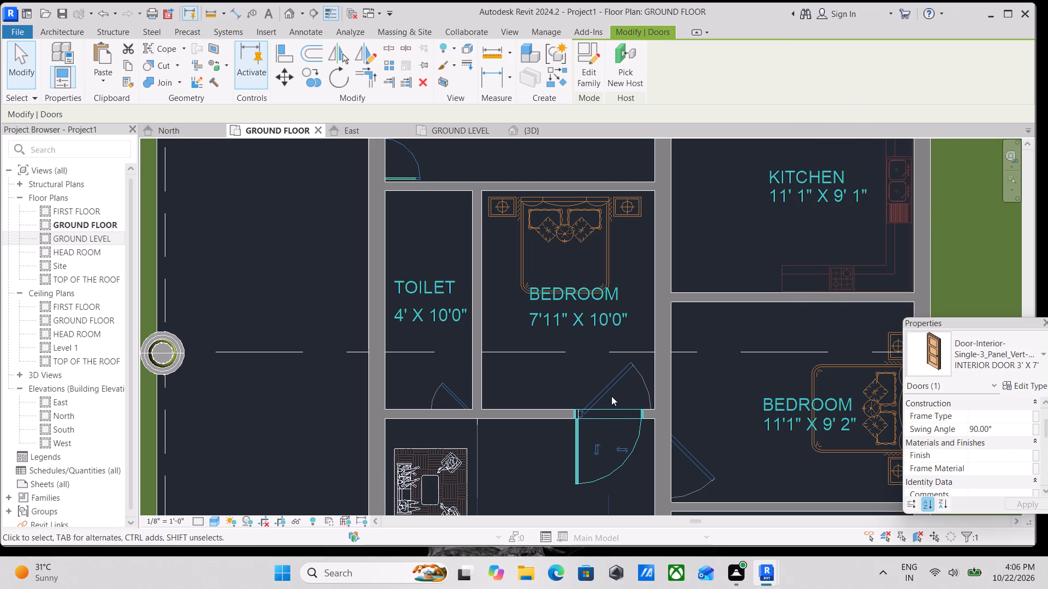
middle_click_drag(614, 384, 660, 296)
key("Escape")
Place a BATHROOM FLUSH DOOR 2' X 7' at the 4' x 10'0" toilet's drawn door, swinging into the toilet.
scroll(495, 316, "up", 2)
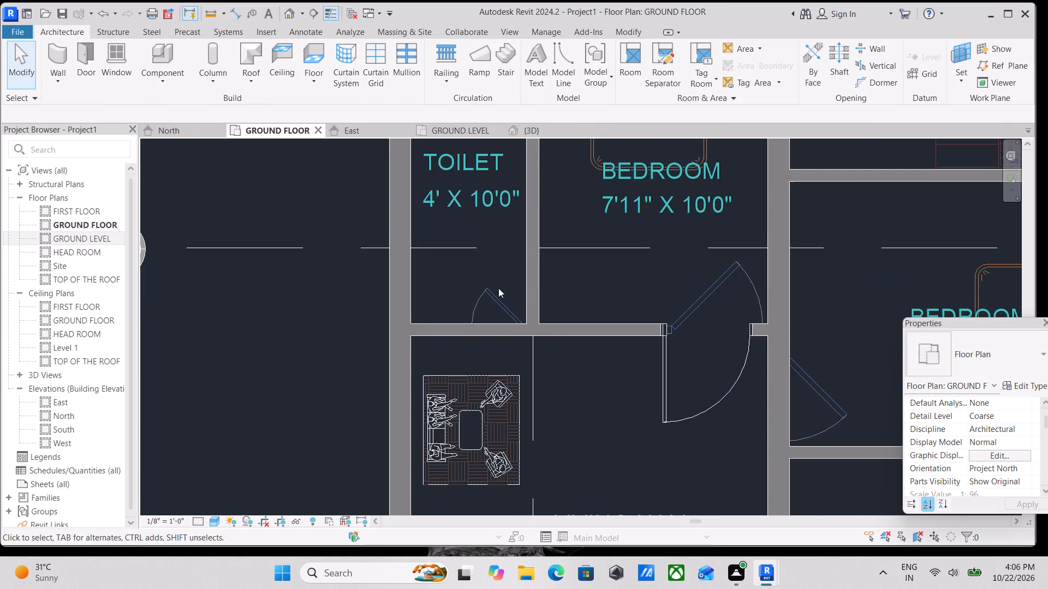
middle_click_drag(498, 290, 509, 331)
type("DR")
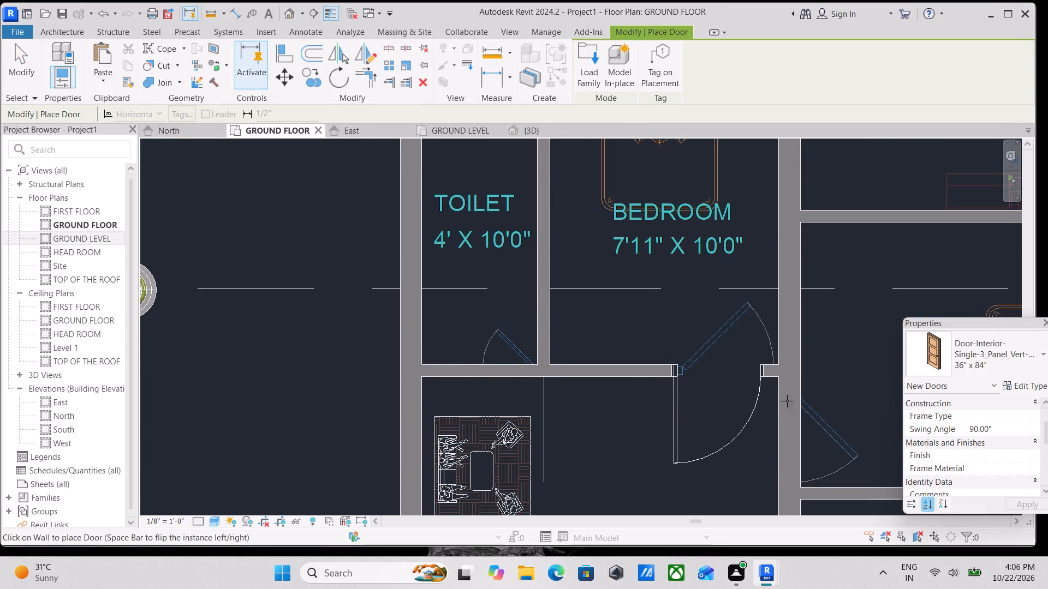
left_click(996, 354)
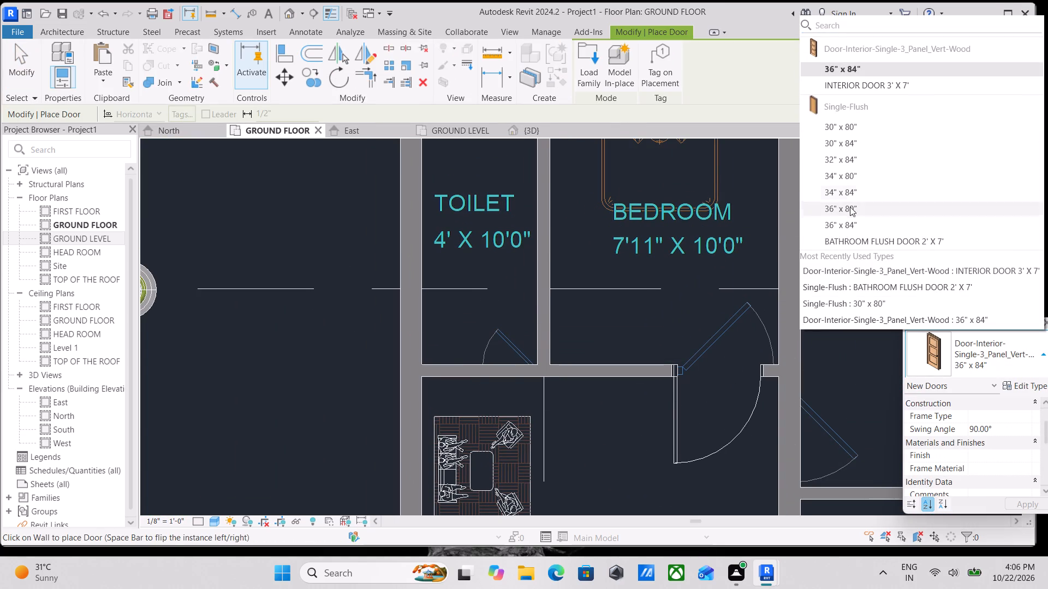
left_click(847, 239)
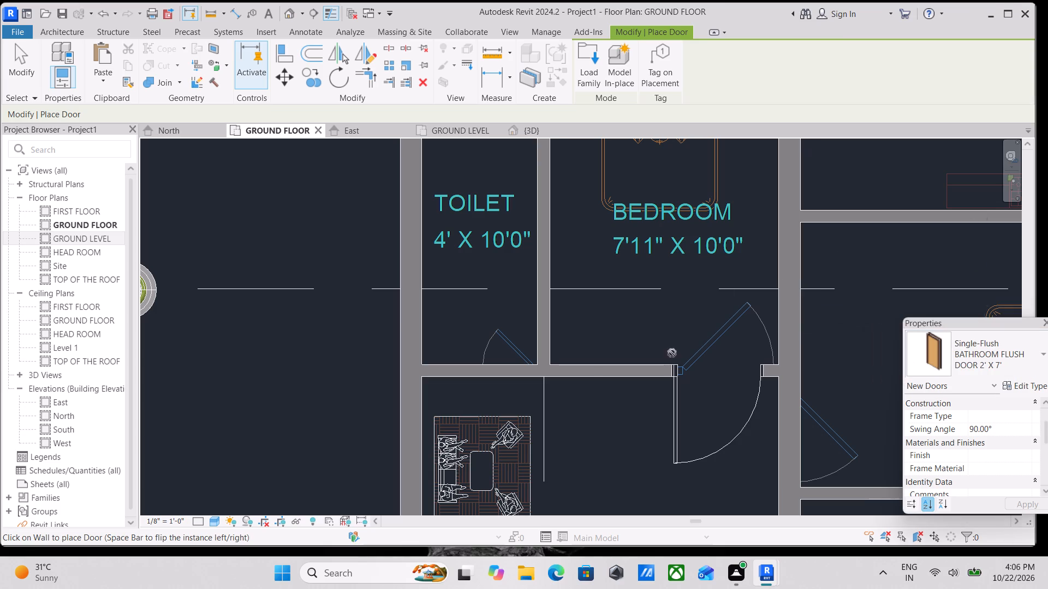
left_click(504, 364)
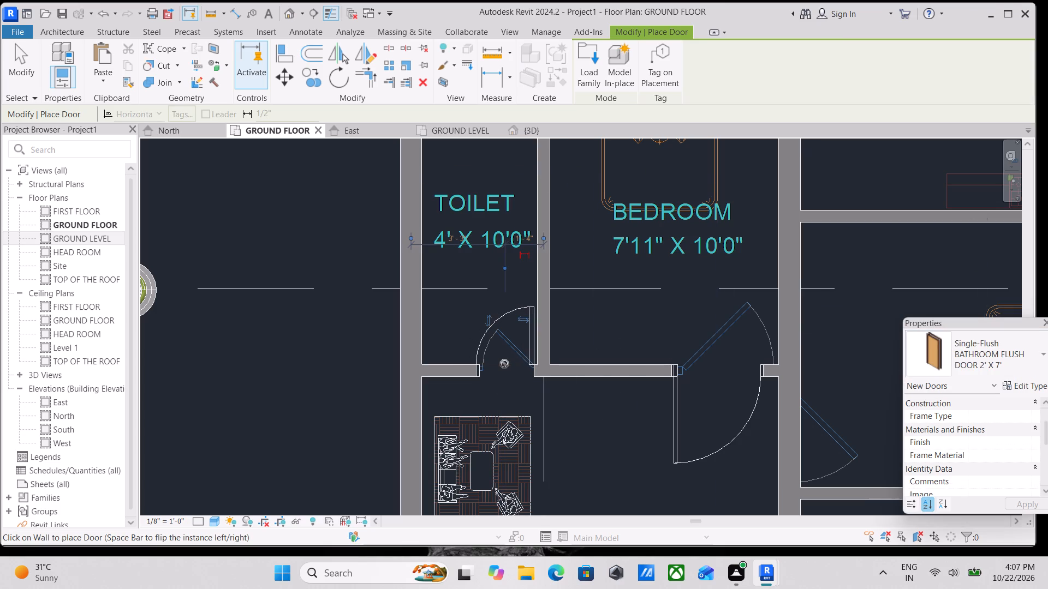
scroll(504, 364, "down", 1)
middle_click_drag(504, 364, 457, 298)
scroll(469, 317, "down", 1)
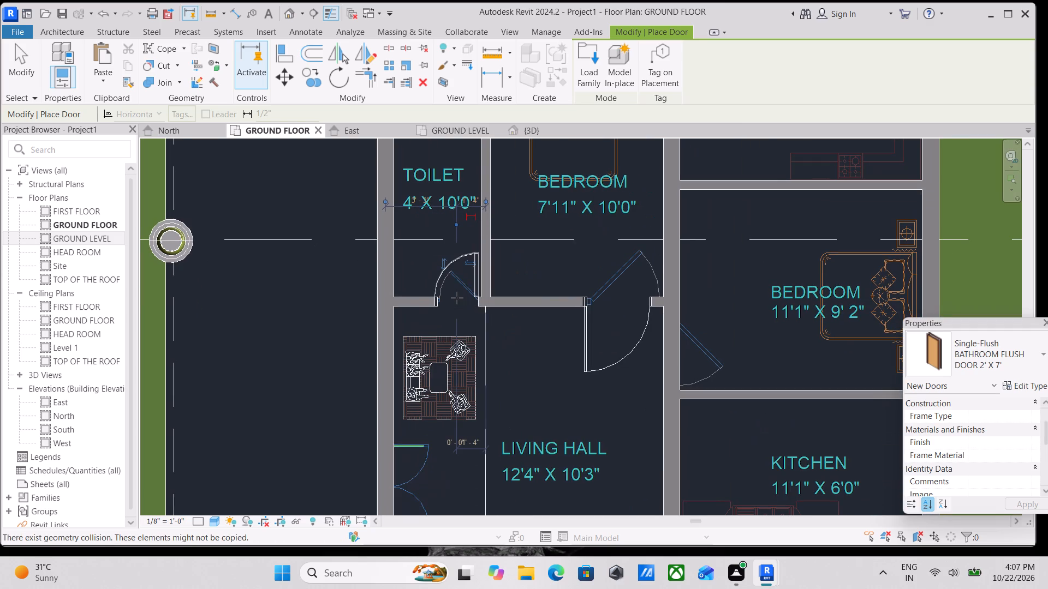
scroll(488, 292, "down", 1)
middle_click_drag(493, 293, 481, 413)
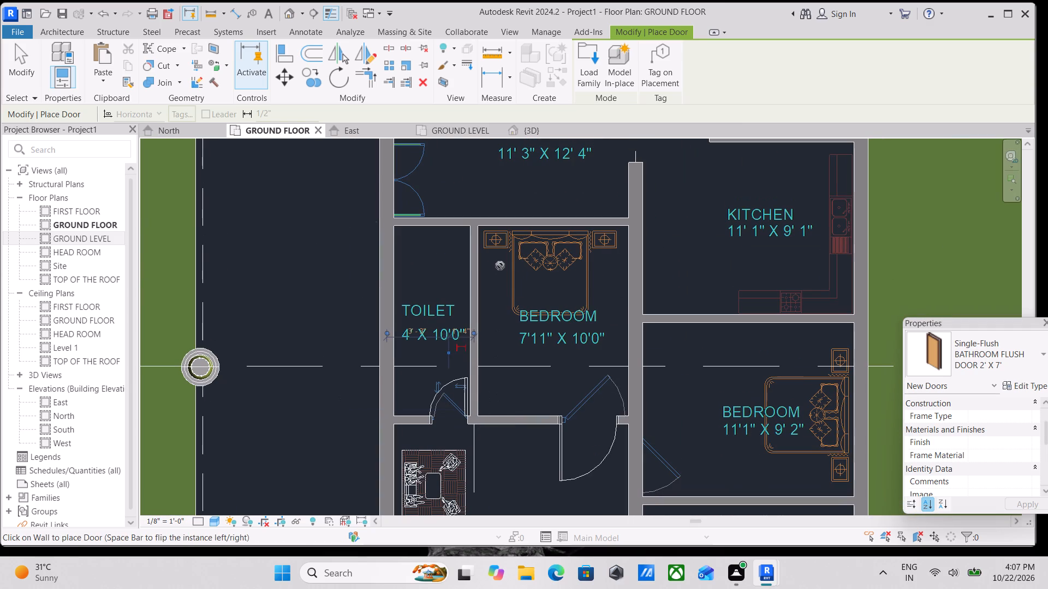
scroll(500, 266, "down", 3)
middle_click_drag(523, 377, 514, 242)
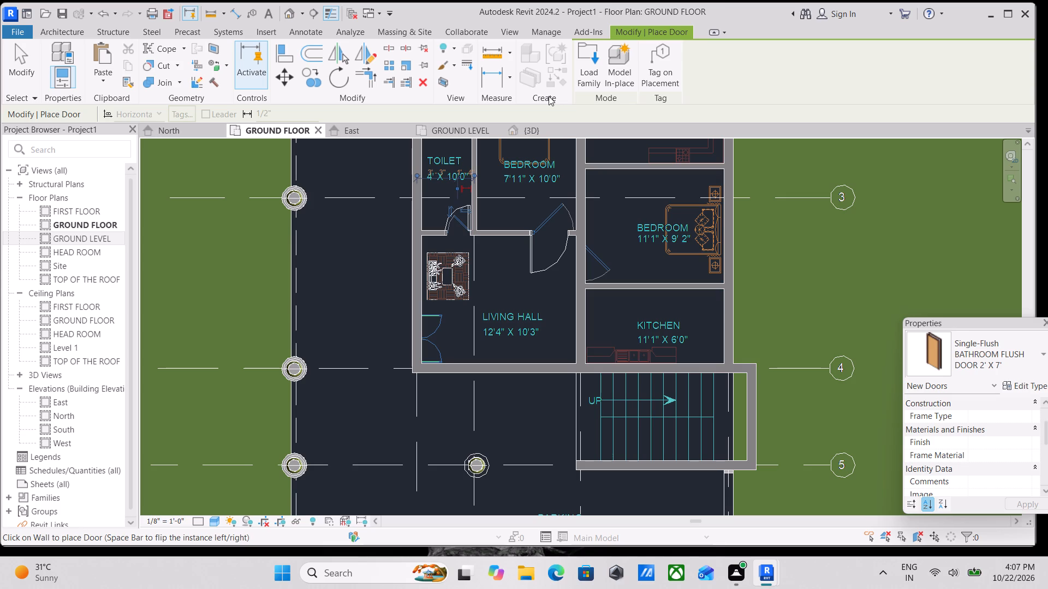
Browse the Residential door families available for loading and compare the previews of the garage and single interior panel doors.
left_click(583, 51)
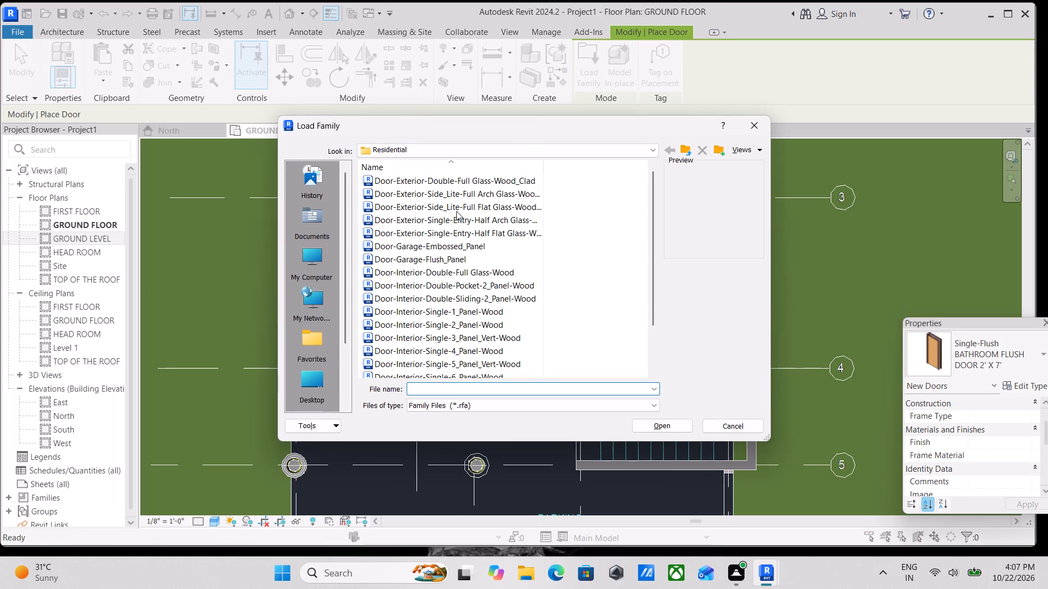
left_click(422, 219)
left_click(432, 243)
scroll(432, 243, "down", 3)
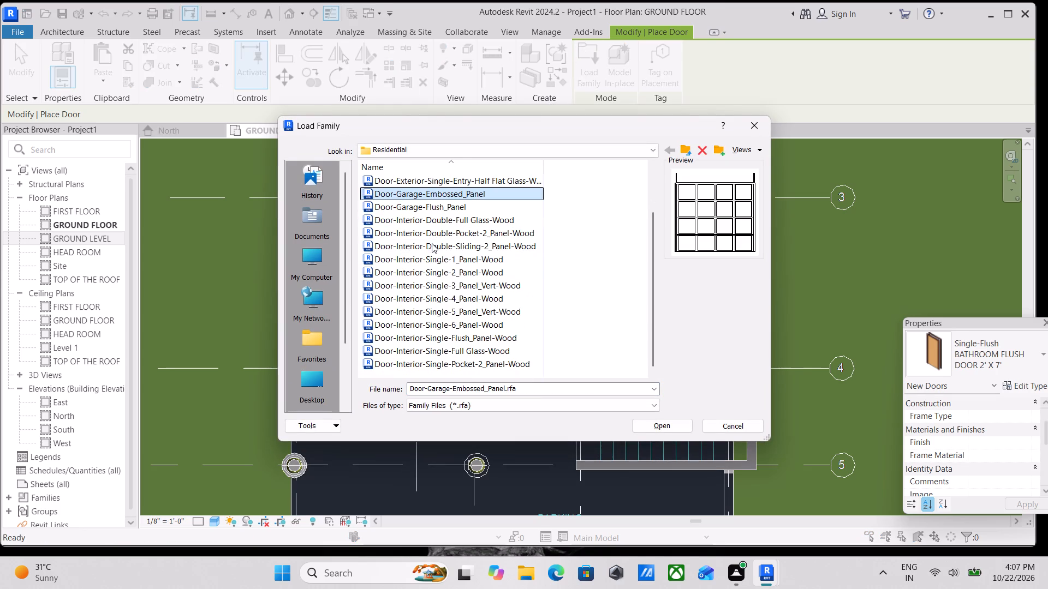
scroll(432, 263, "down", 4)
left_click(446, 366)
left_click(444, 352)
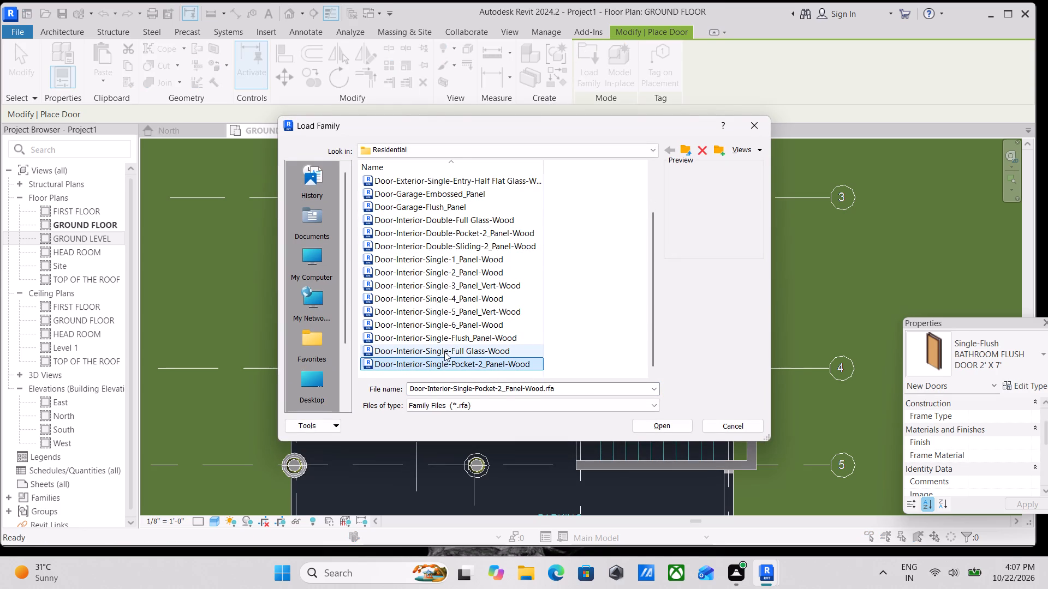
left_click(444, 338)
left_click(443, 327)
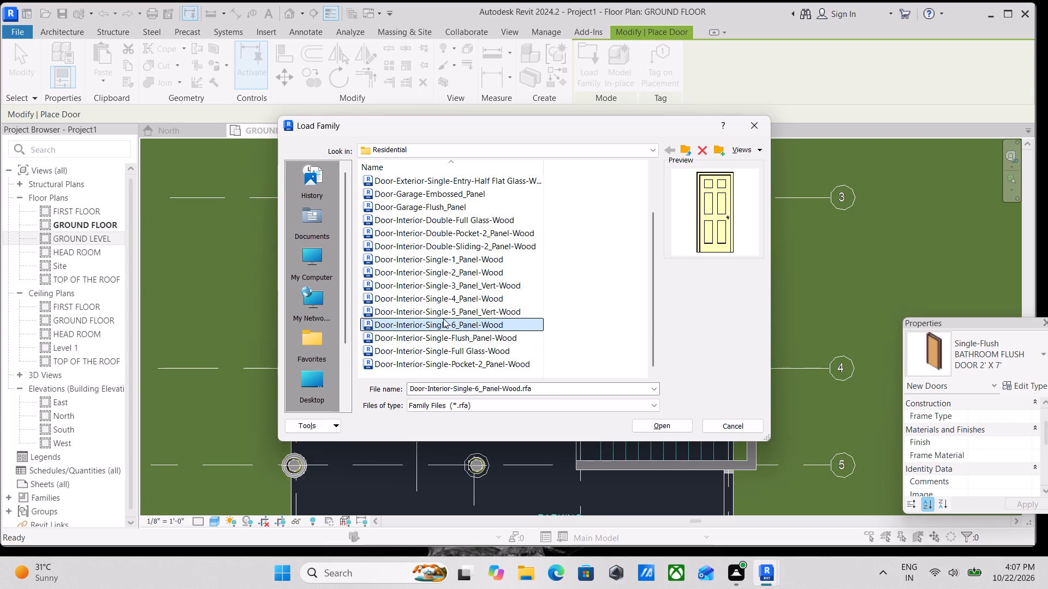
left_click(443, 314)
left_click(444, 290)
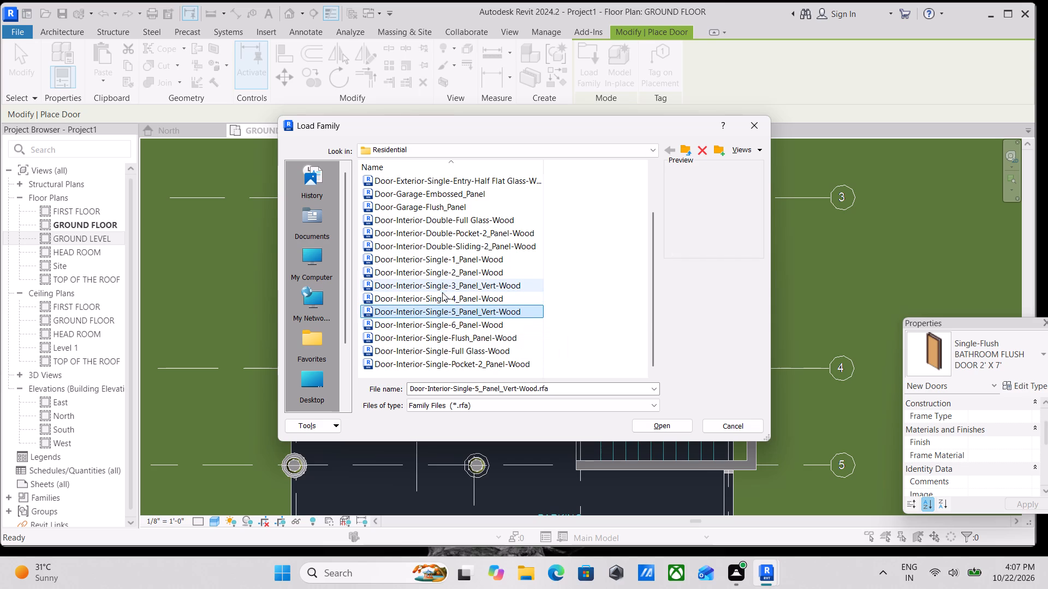
left_click(440, 295)
left_click(439, 277)
left_click(442, 264)
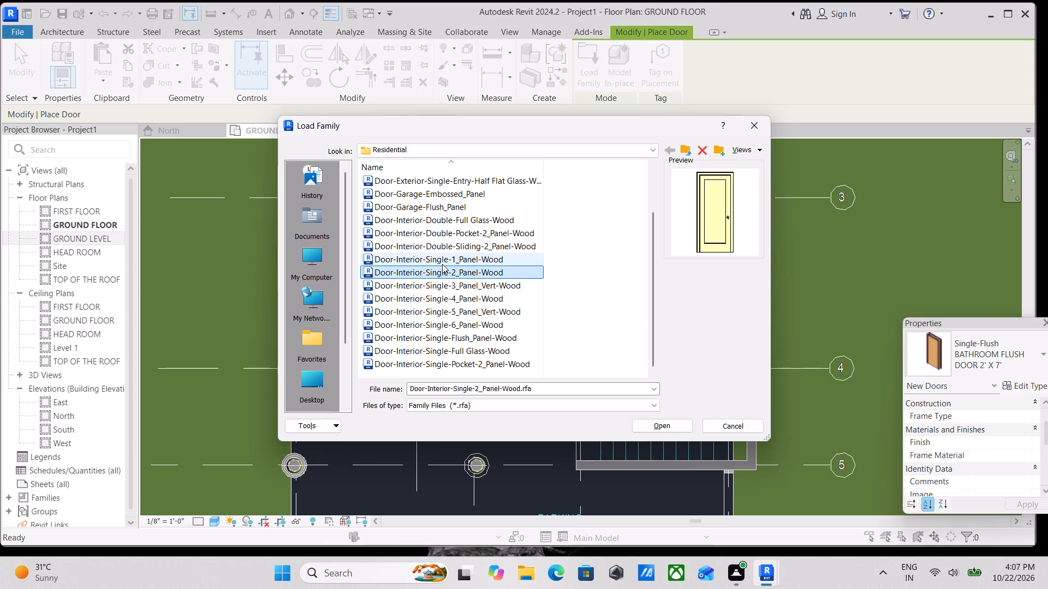
scroll(442, 256, "up", 2)
left_click(430, 271)
left_click(427, 259)
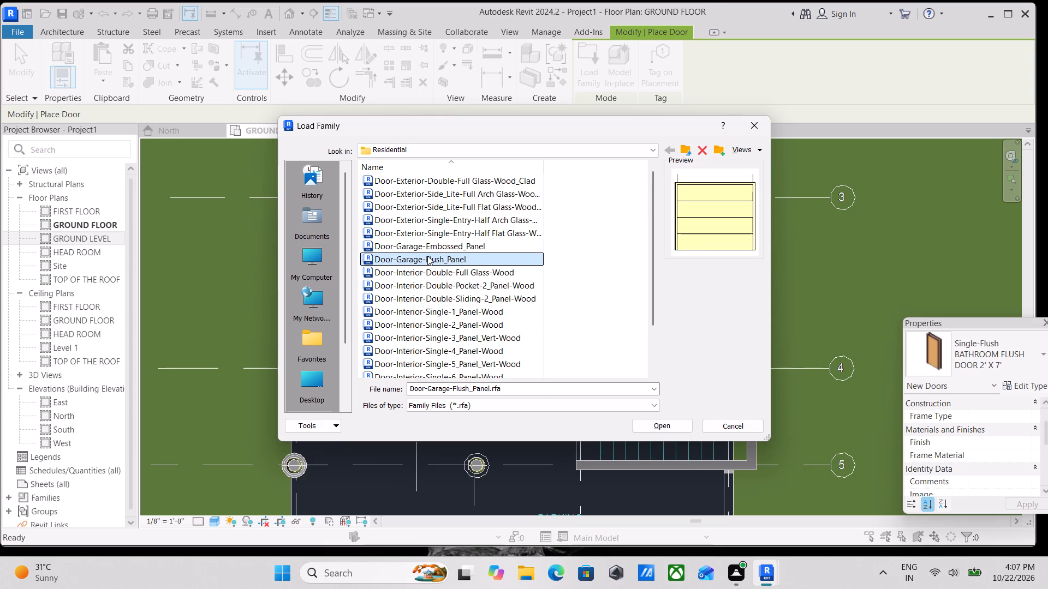
left_click(427, 256)
left_click(437, 323)
scroll(440, 340, "down", 2)
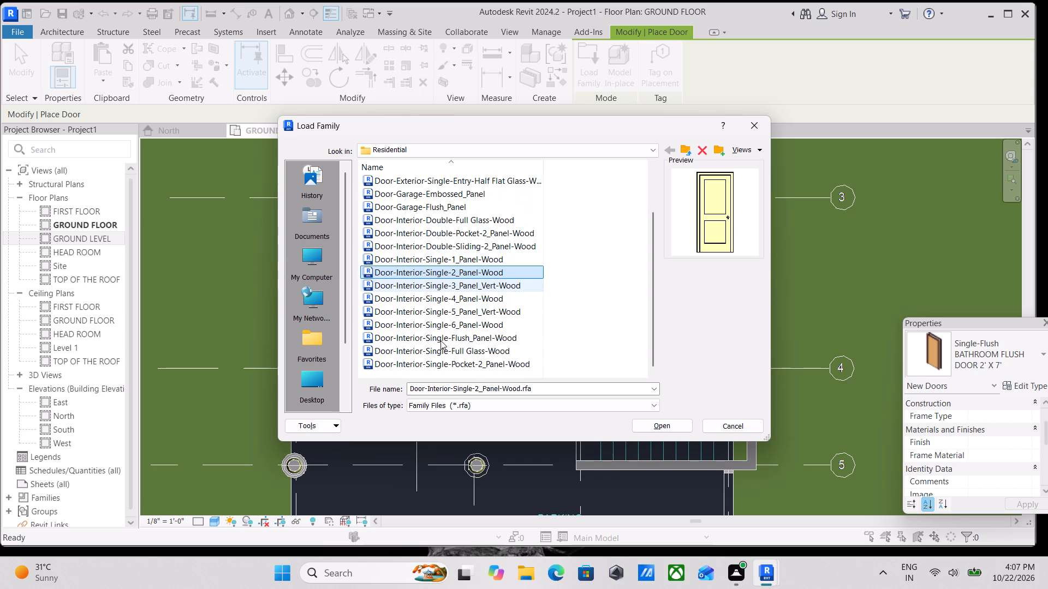
left_click(456, 321)
left_click(436, 310)
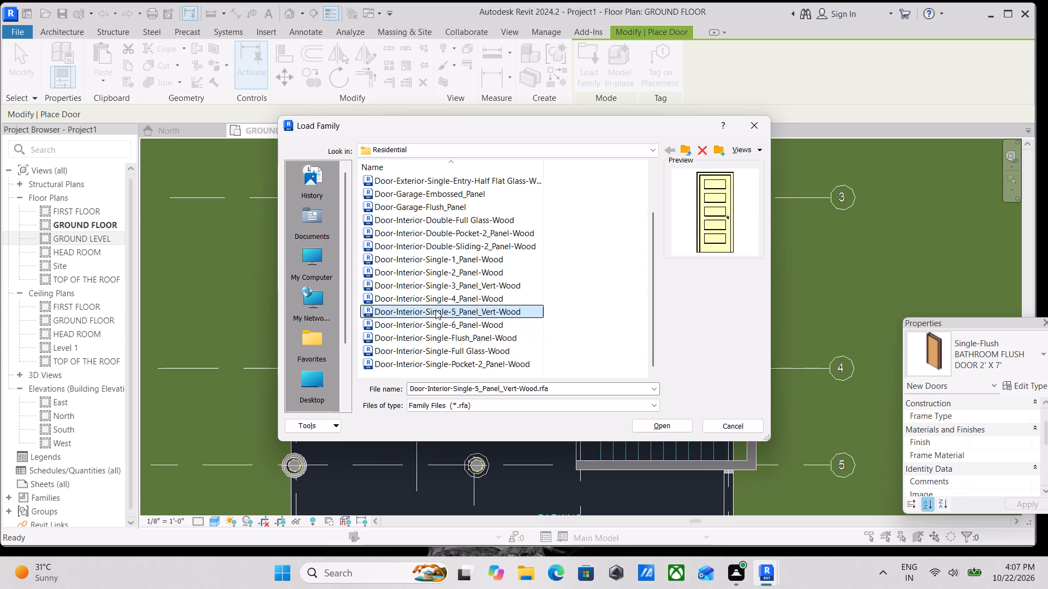
left_click(438, 302)
left_click(430, 280)
left_click(430, 277)
left_click(430, 259)
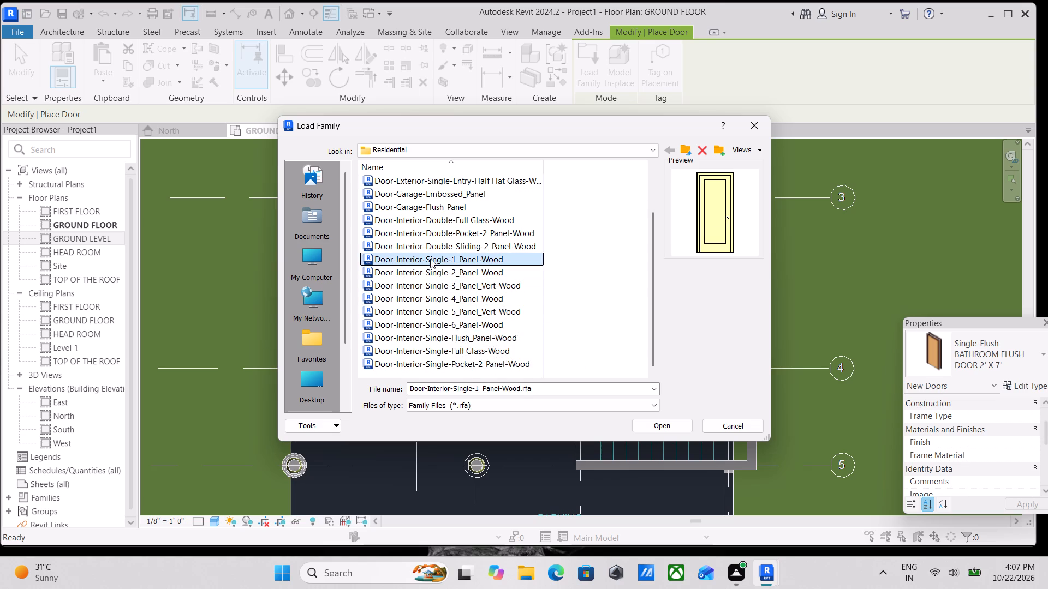
Load the Door-Interior-Double-Sliding-2_Panel-Wood family with its 48" x 84" type.
left_click(432, 244)
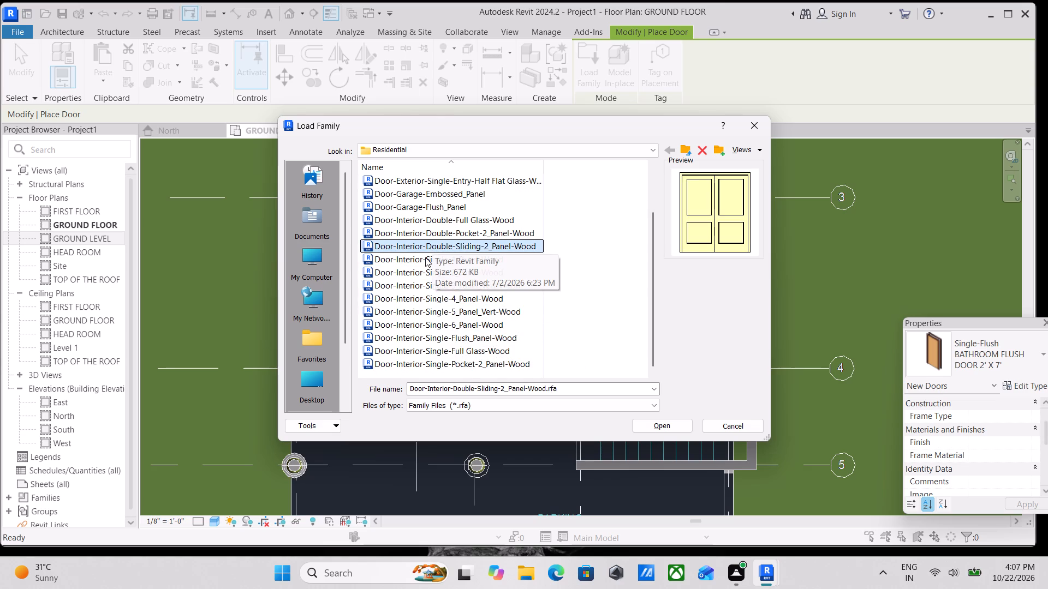
left_click(659, 425)
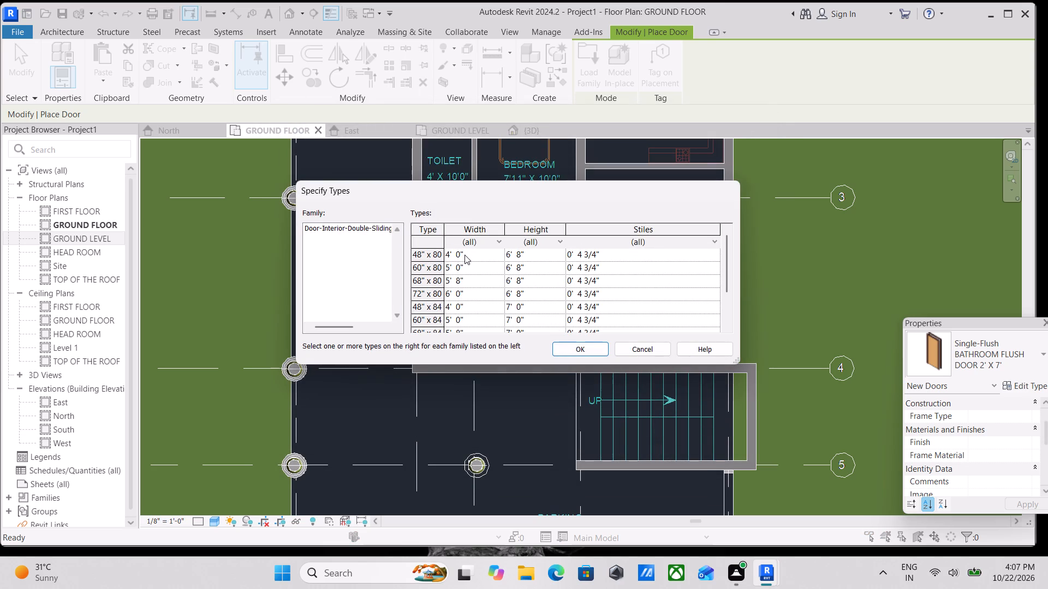
left_click(465, 308)
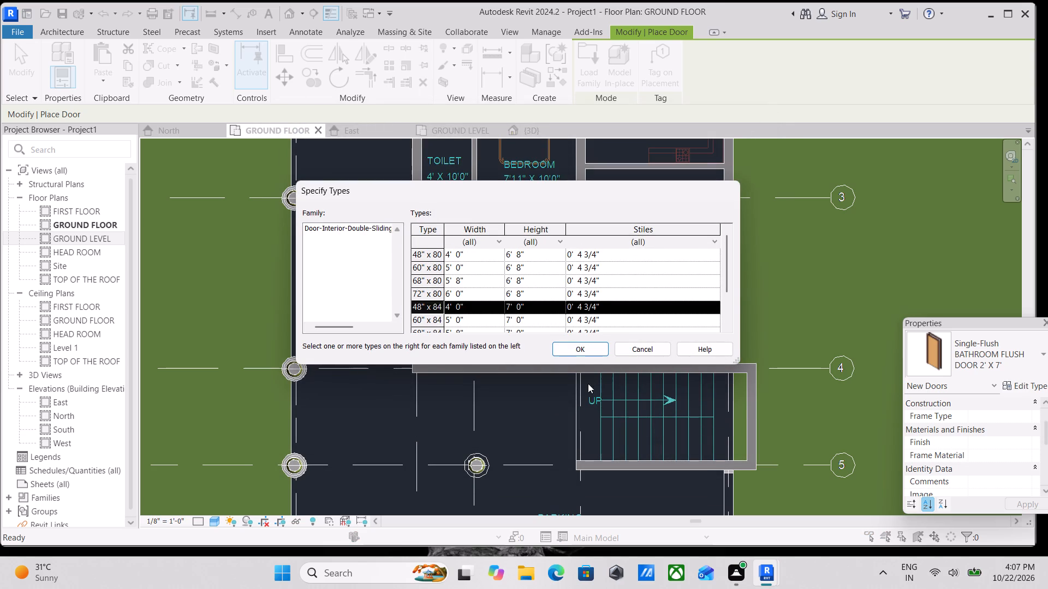
left_click(583, 352)
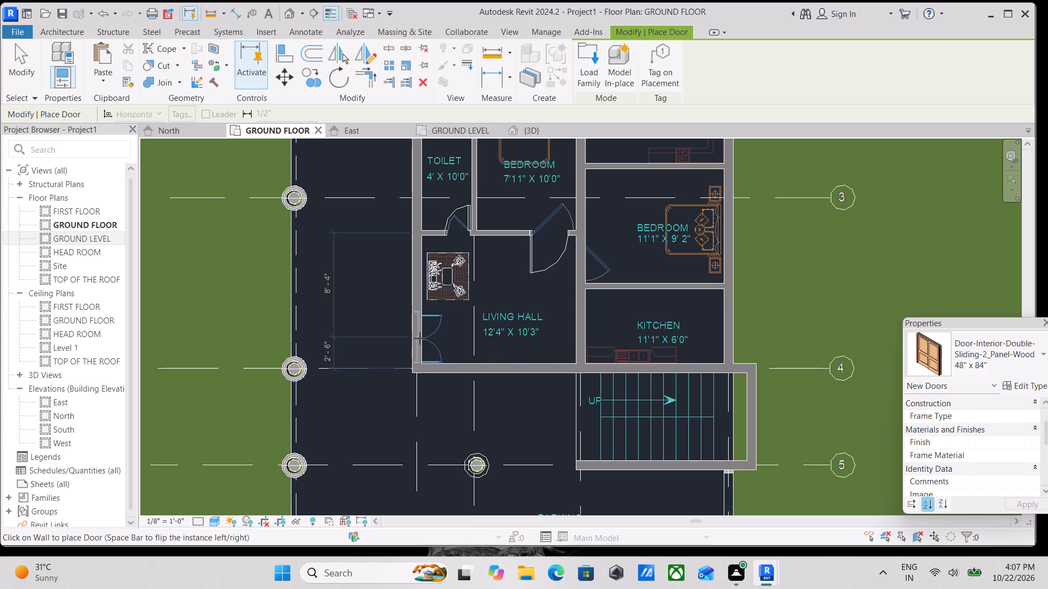
Place 48" x 84" double sliding doors at the drawn double doors of the living hall and hall along the passage wall.
left_click(420, 338)
middle_click_drag(420, 338, 424, 456)
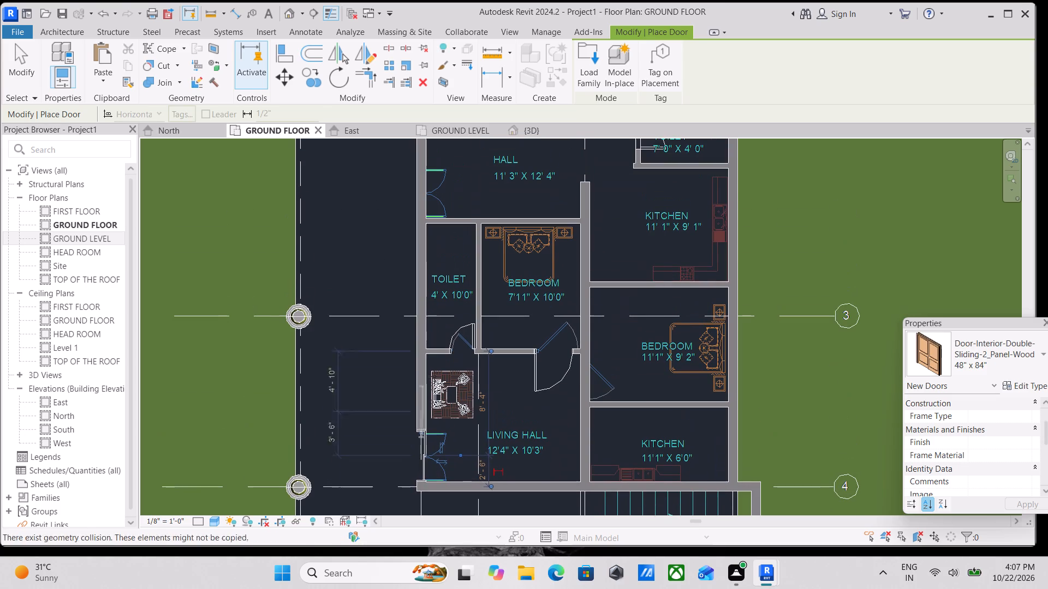
middle_click_drag(445, 279, 438, 436)
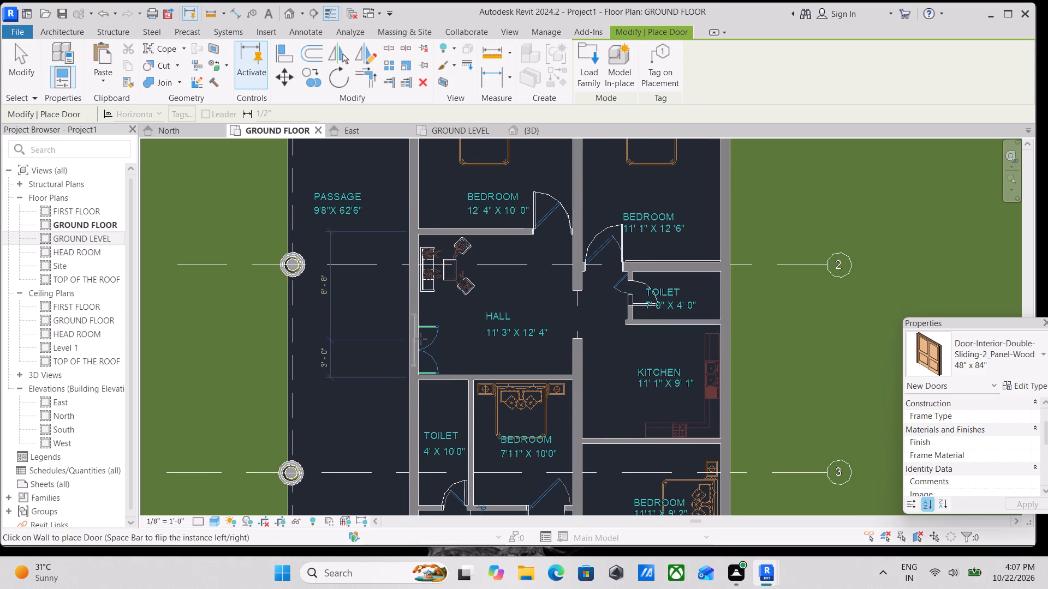
scroll(420, 342, "up", 2)
left_click(419, 347)
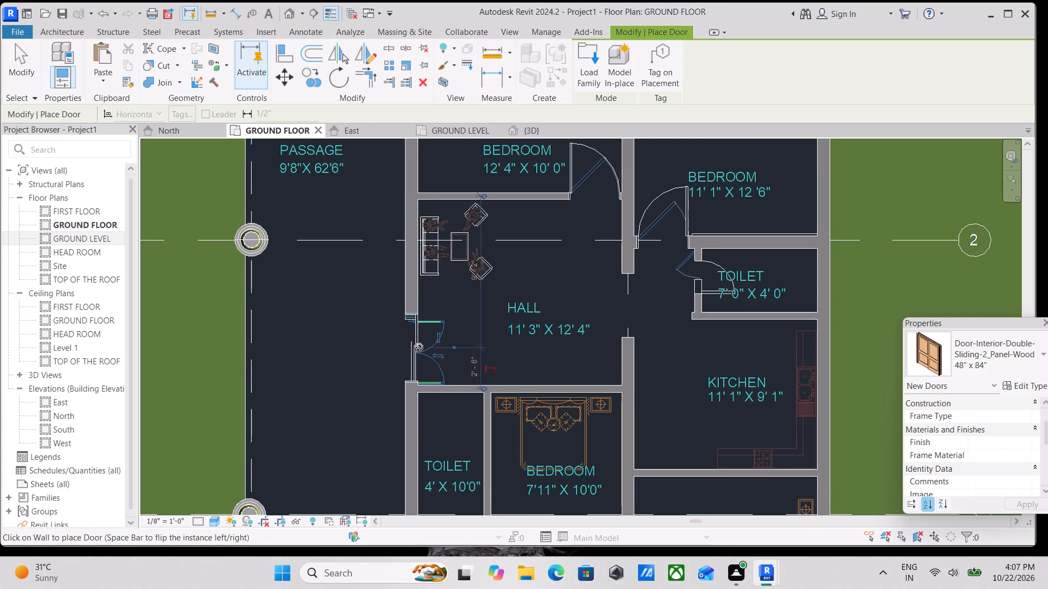
middle_click_drag(419, 347, 436, 383)
scroll(419, 347, "down", 1)
middle_click_drag(460, 324, 455, 472)
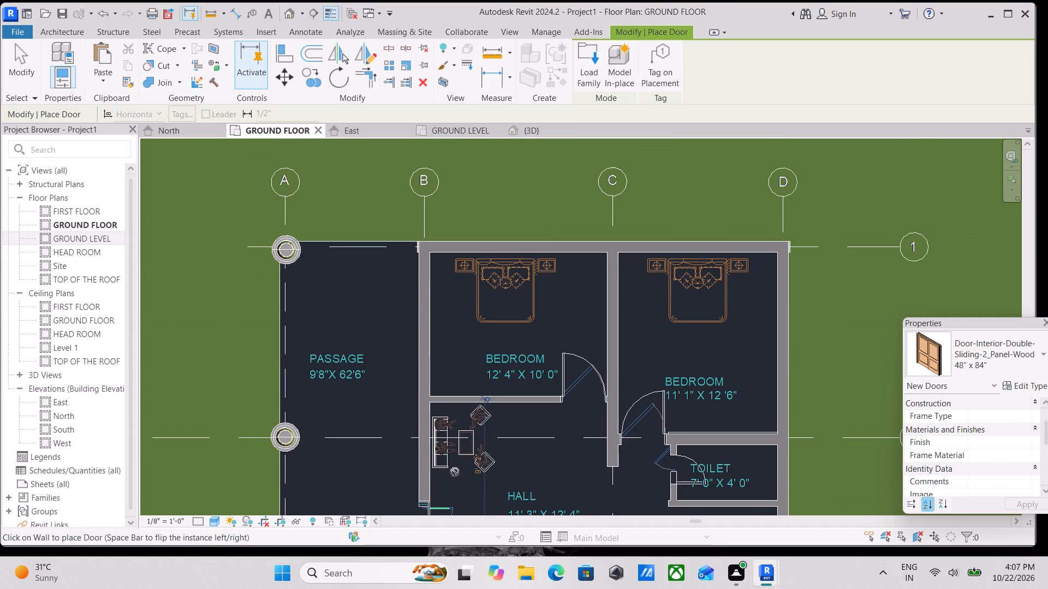
scroll(477, 358, "down", 1)
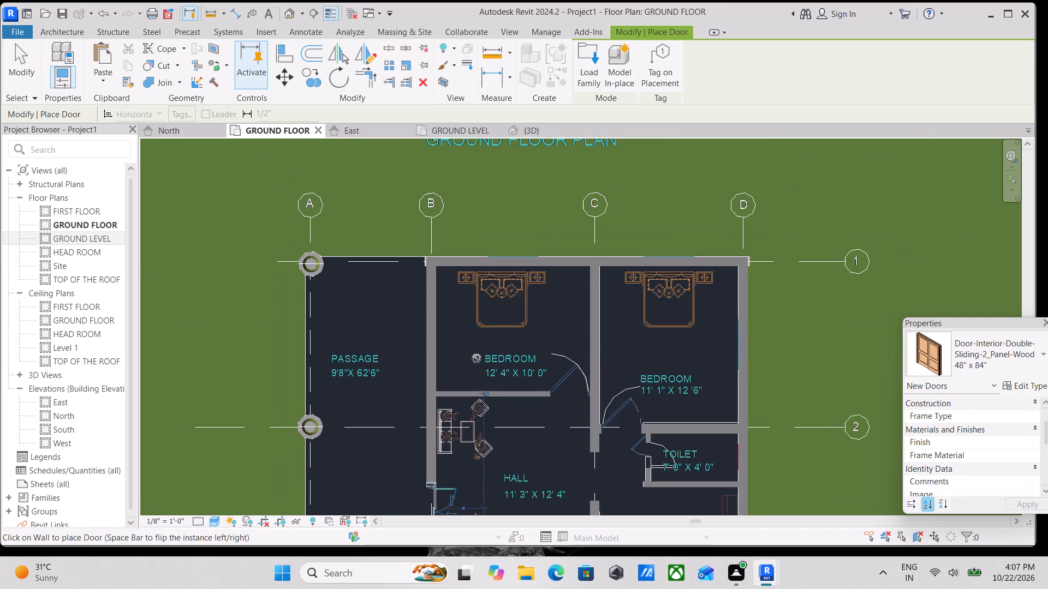
middle_click_drag(477, 358, 507, 318)
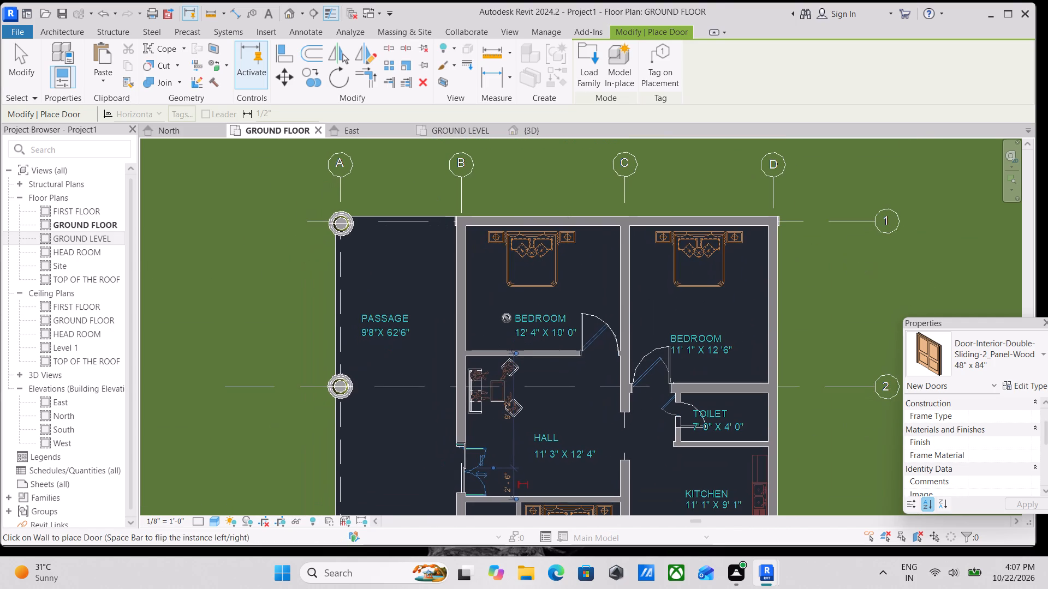
key("Escape")
key("Escape")
In the 3D view, flip the double sliding door in the living hall's passage wall.
left_click(528, 129)
scroll(532, 325, "down", 2)
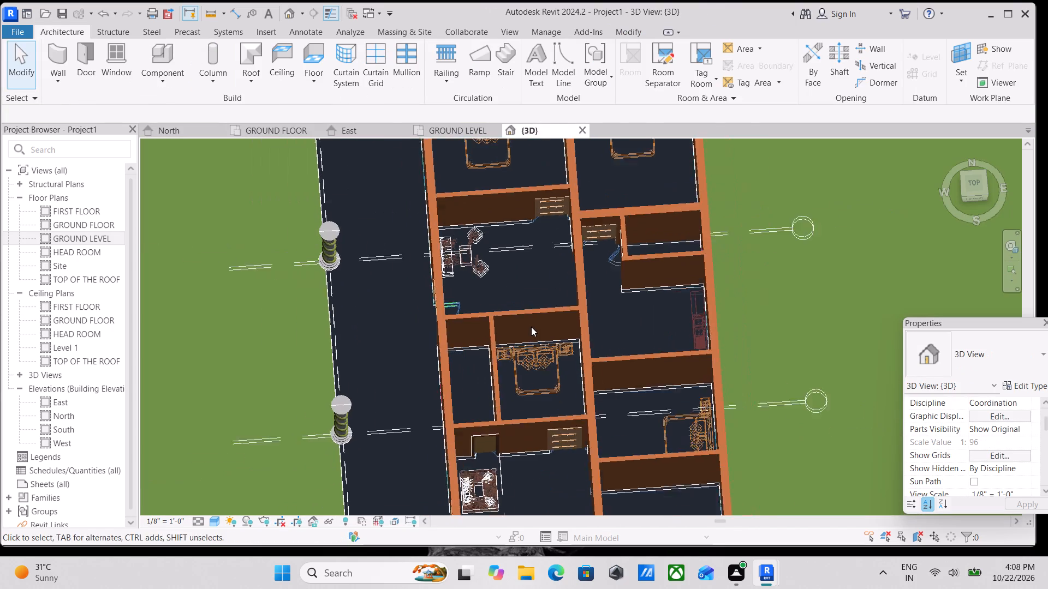
scroll(531, 327, "down", 1)
middle_click_drag(510, 364, 599, 127, "shift")
middle_click_drag(588, 391, 598, 382, "shift")
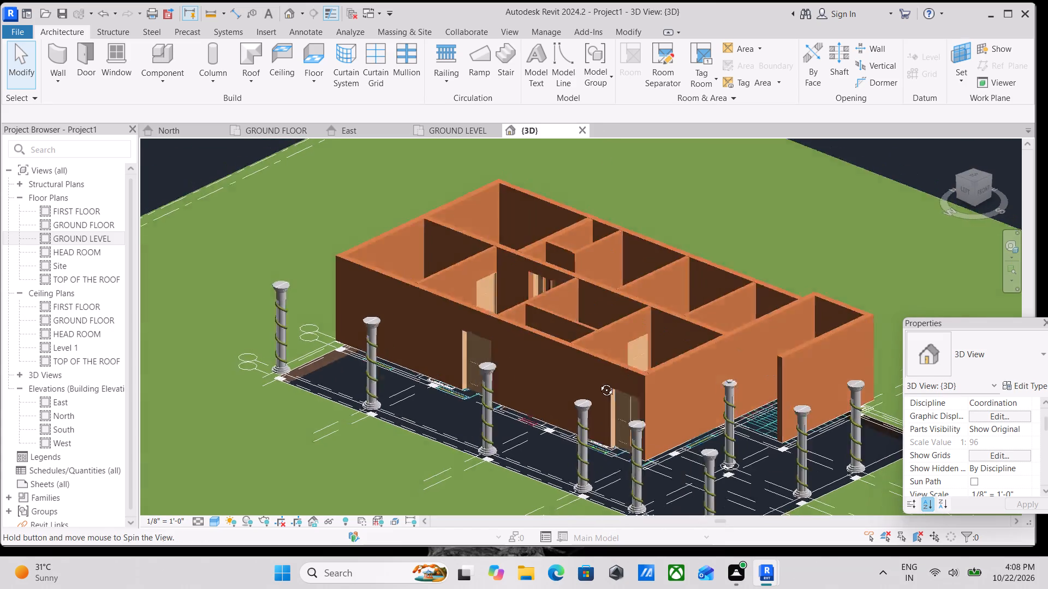
middle_click_drag(598, 382, 607, 392, "shift")
scroll(656, 426, "up", 2)
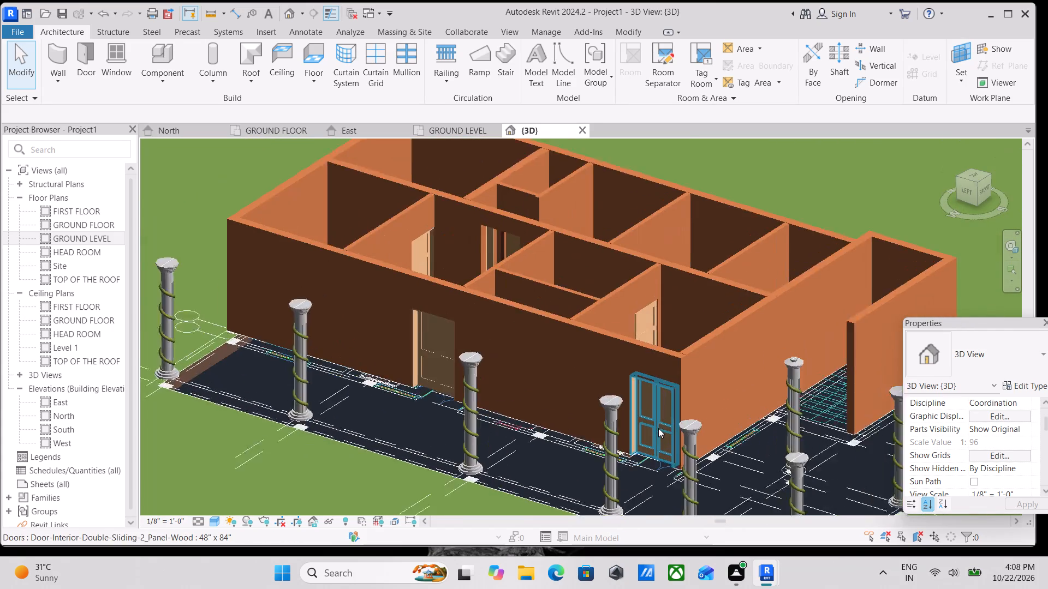
scroll(658, 428, "up", 3)
left_click(666, 429)
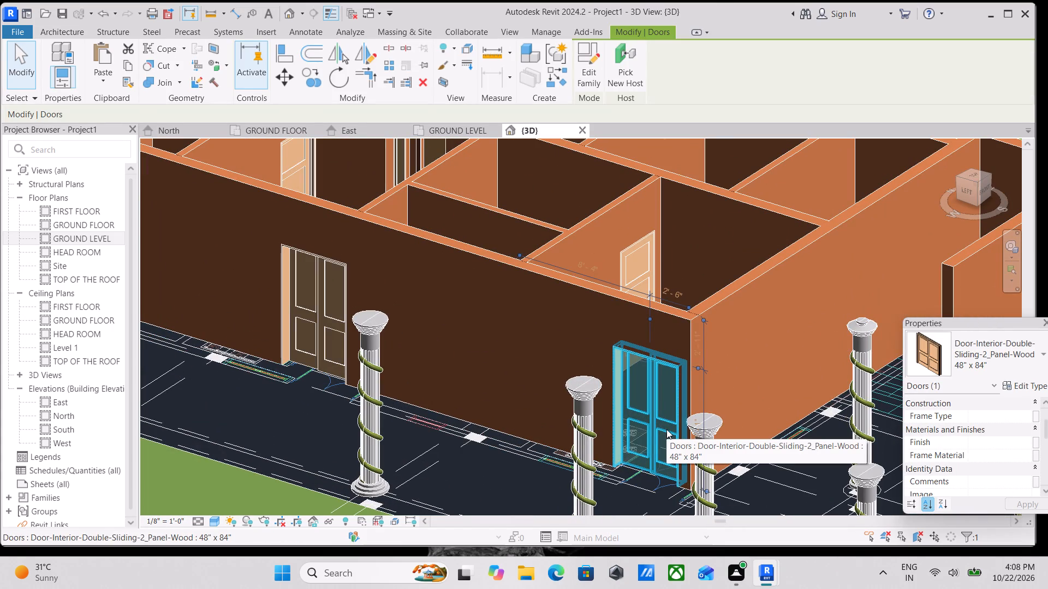
key("space")
key("Escape")
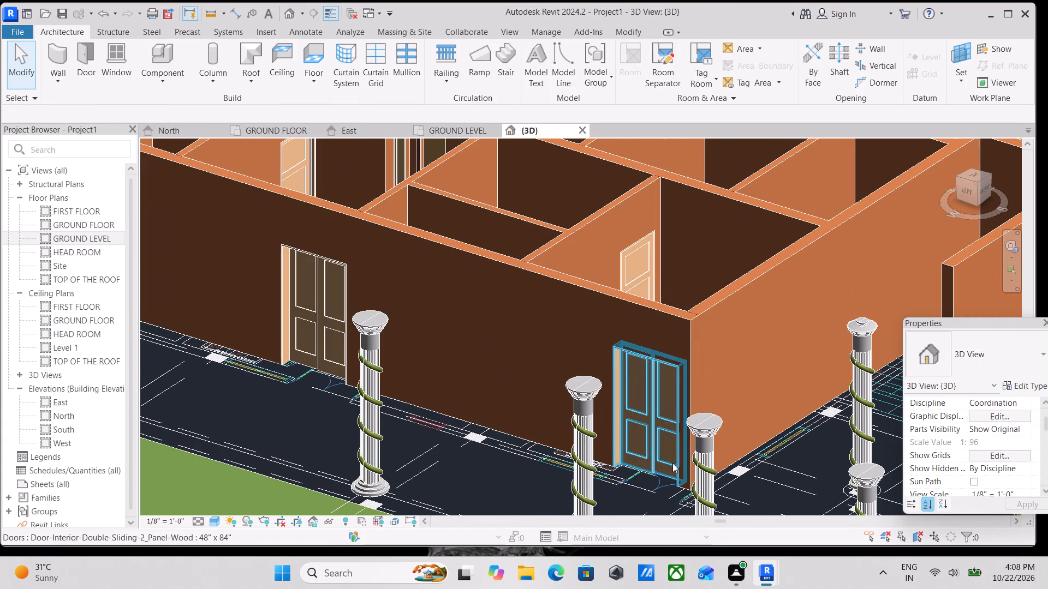
Inspect the double sliding doors along the passage wall up close and with the whole building in the 3D view.
scroll(665, 468, "up", 6)
scroll(646, 399, "down", 2)
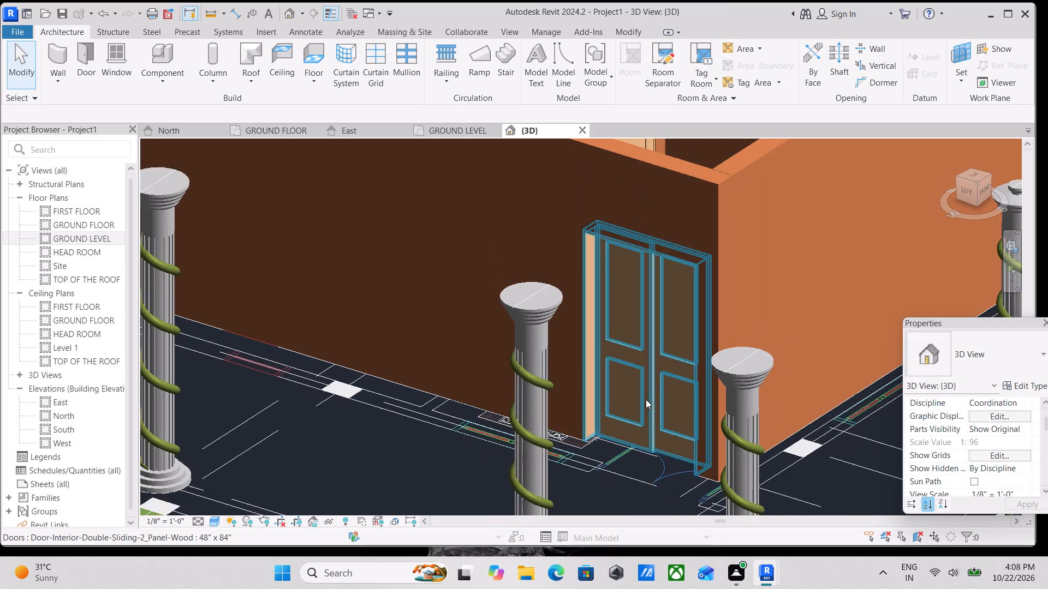
scroll(646, 399, "down", 3)
key("Escape")
scroll(650, 397, "down", 2)
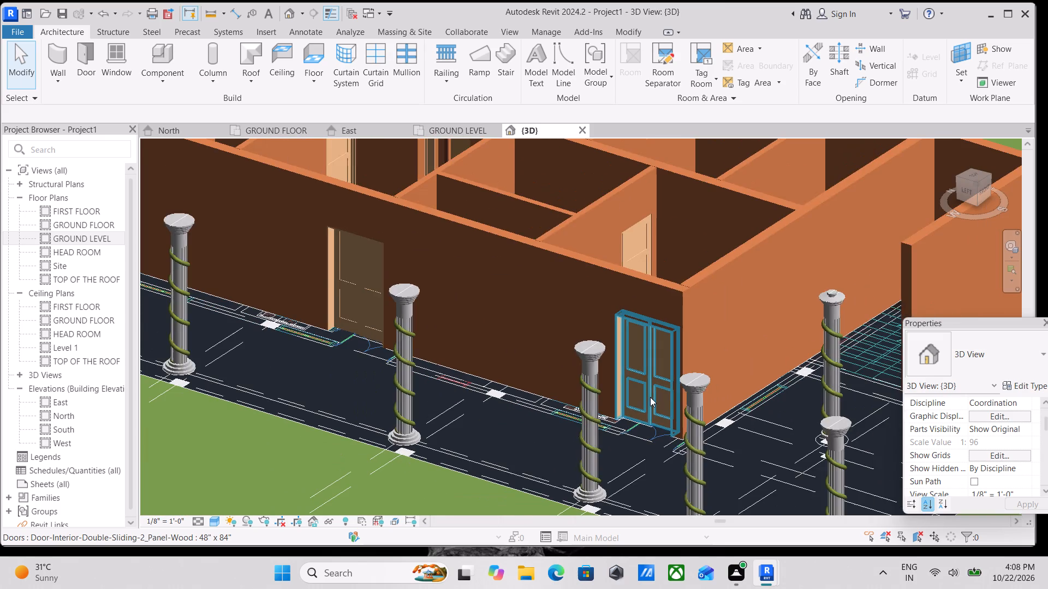
left_click(653, 384)
key("Escape")
scroll(653, 384, "down", 3)
scroll(503, 367, "down", 1)
middle_click_drag(503, 367, 535, 414)
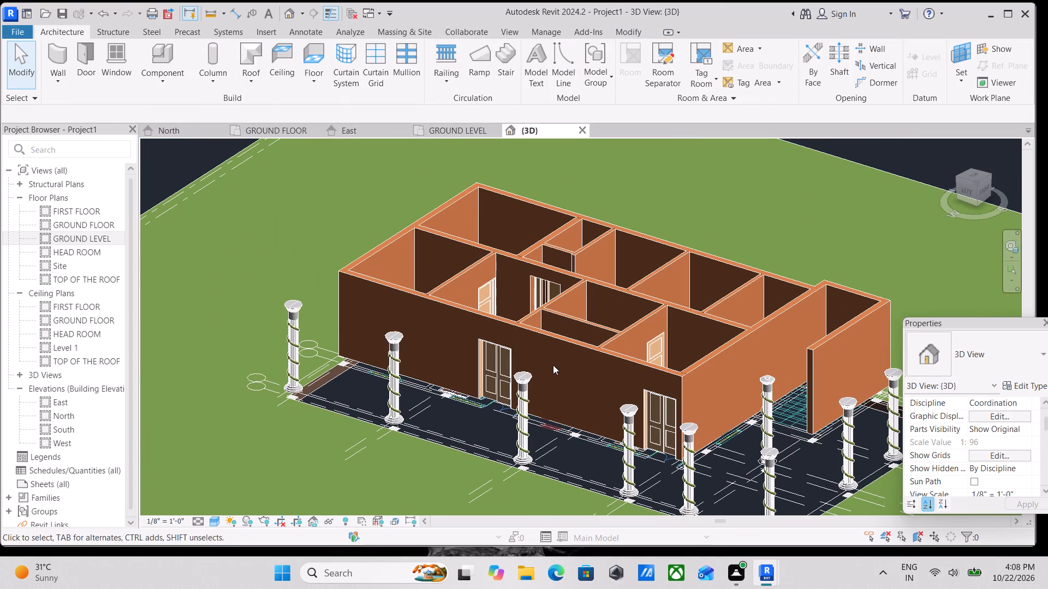
Return to the GROUND FLOOR plan and set its visual style to Wireframe.
left_click(272, 131)
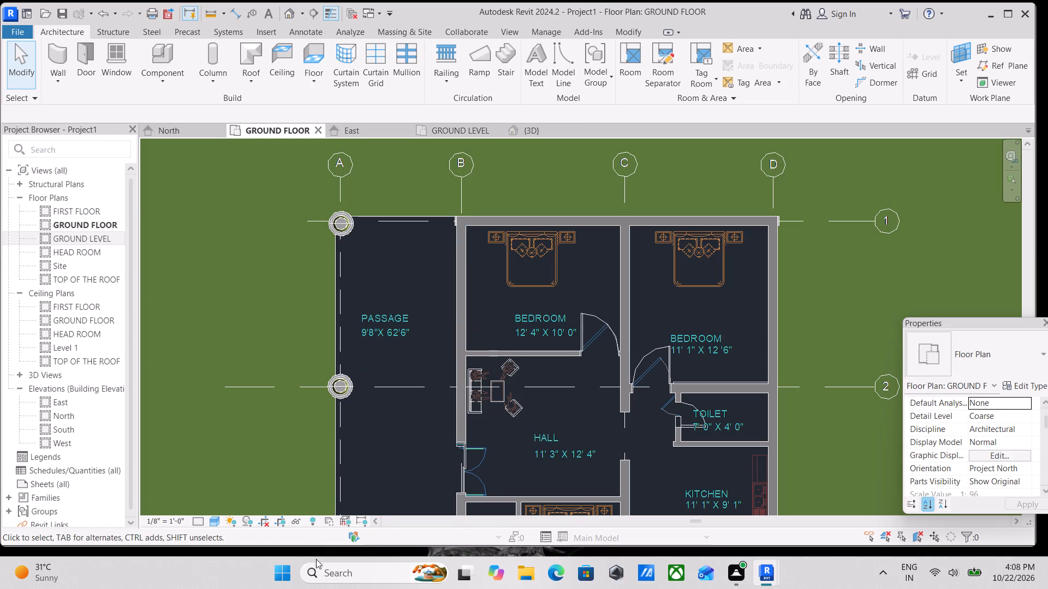
left_click(211, 517)
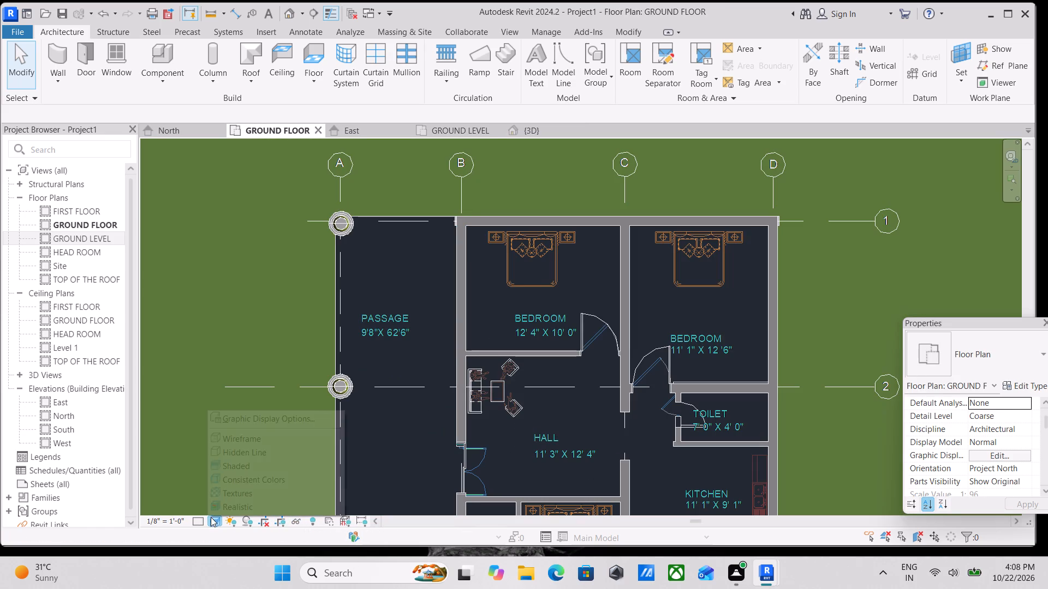
left_click(240, 442)
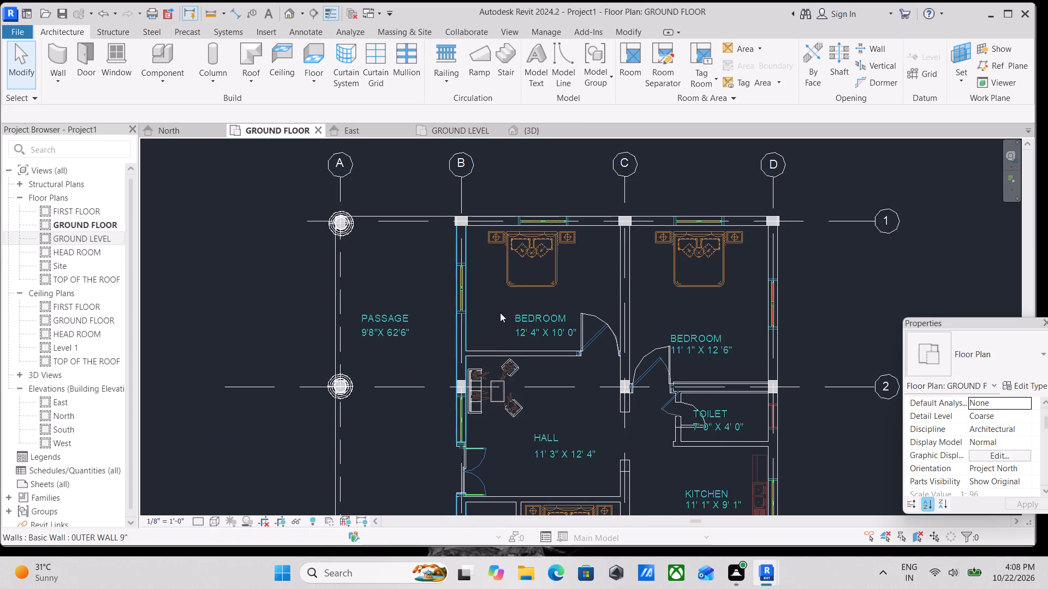
With the Window tool, load the Door_Arched_Single_French_Glass_Wood_Exterior family from the Windows folder of the Imperial Library.
scroll(500, 312, "up", 2)
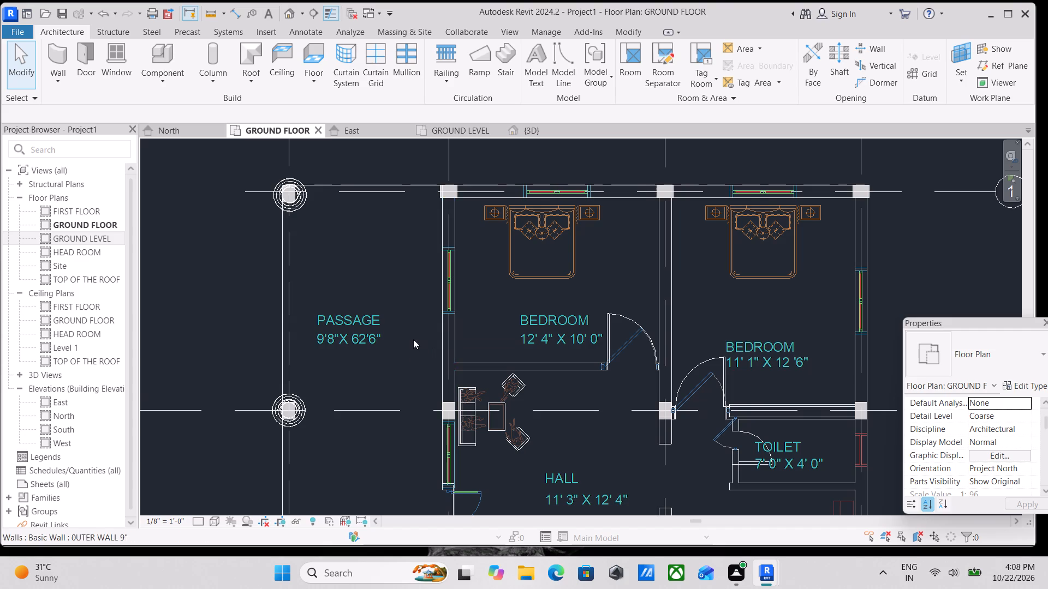
middle_click_drag(413, 339, 446, 287)
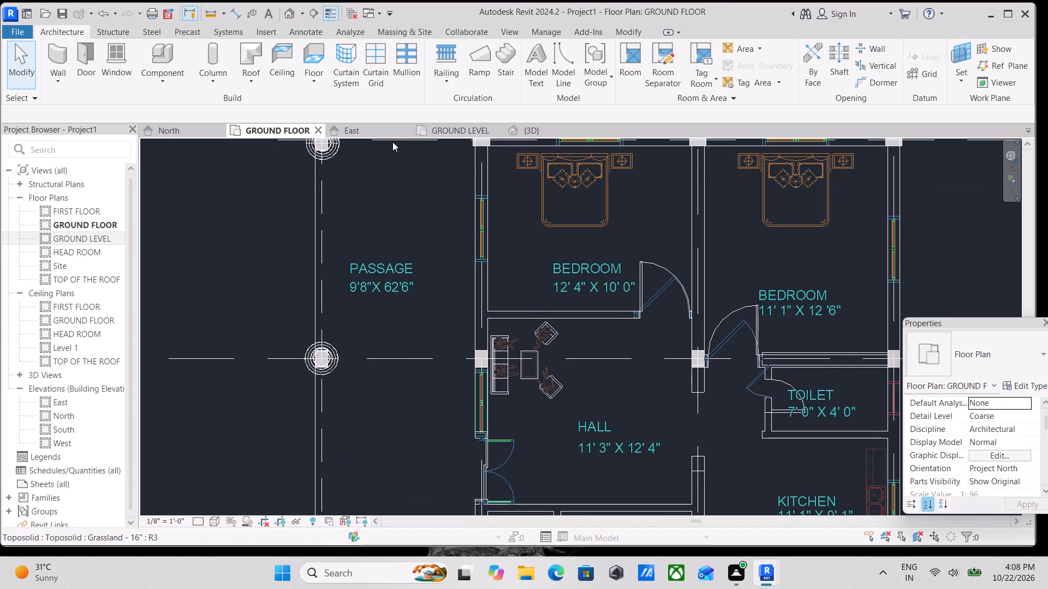
type("WN")
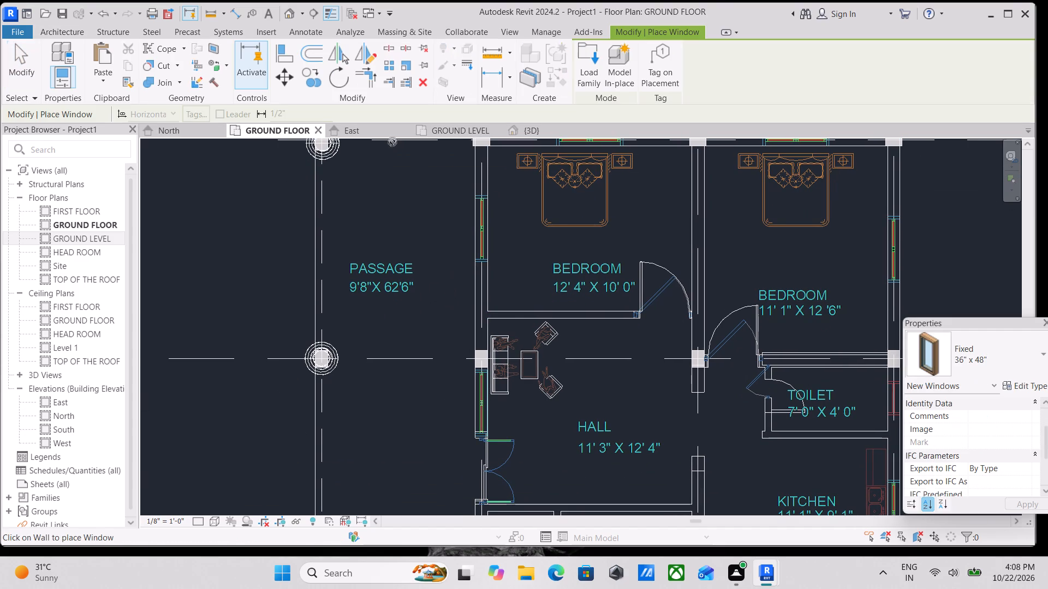
left_click(586, 80)
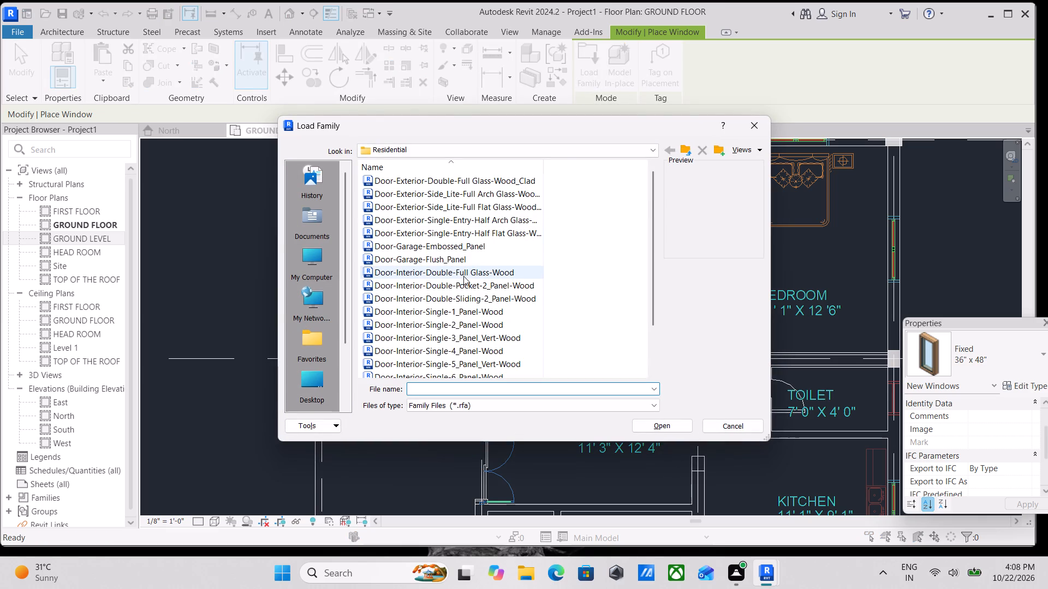
scroll(455, 276, "down", 2)
scroll(445, 324, "down", 1)
scroll(445, 324, "up", 3)
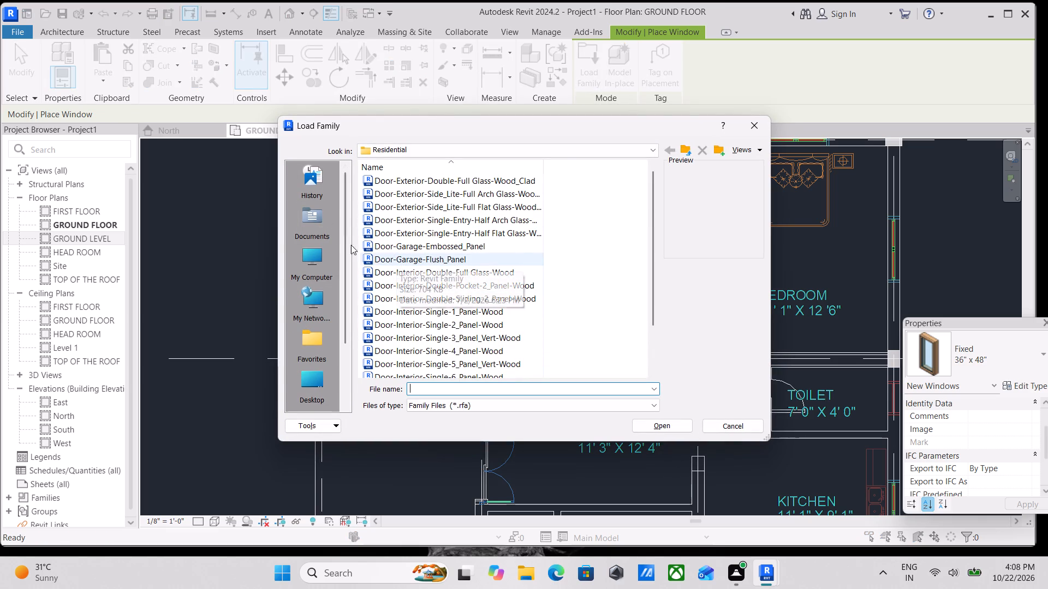
left_click(313, 223)
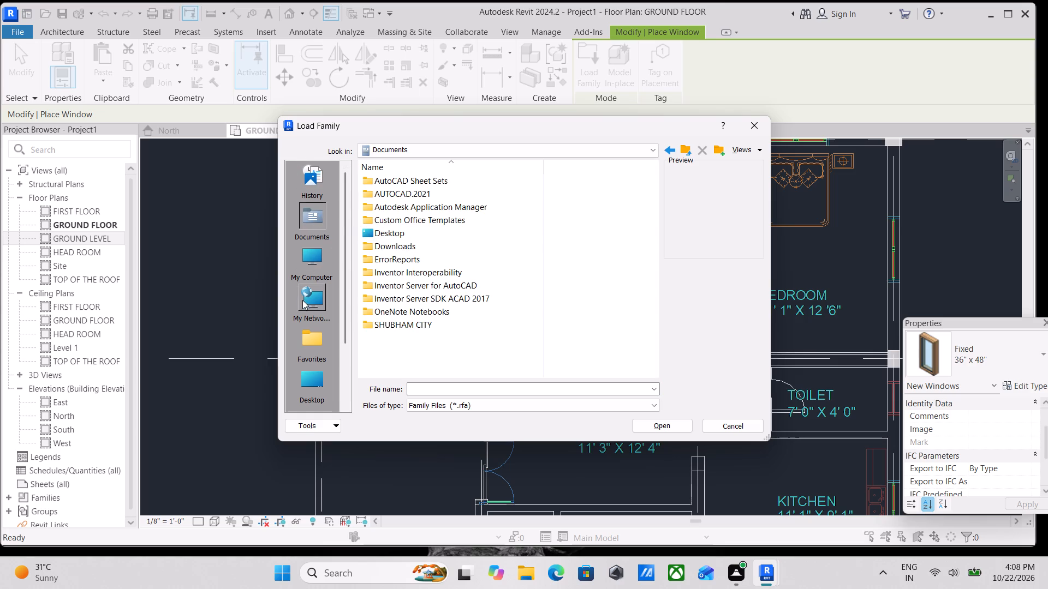
scroll(320, 354, "down", 3)
double_click(312, 338)
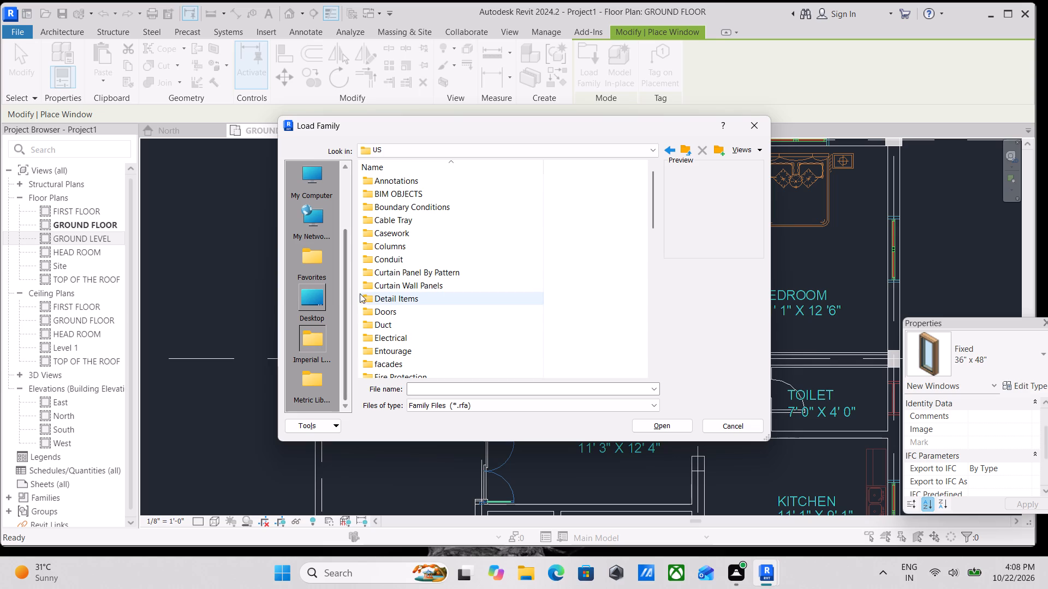
scroll(390, 289, "up", 2)
scroll(390, 297, "down", 3)
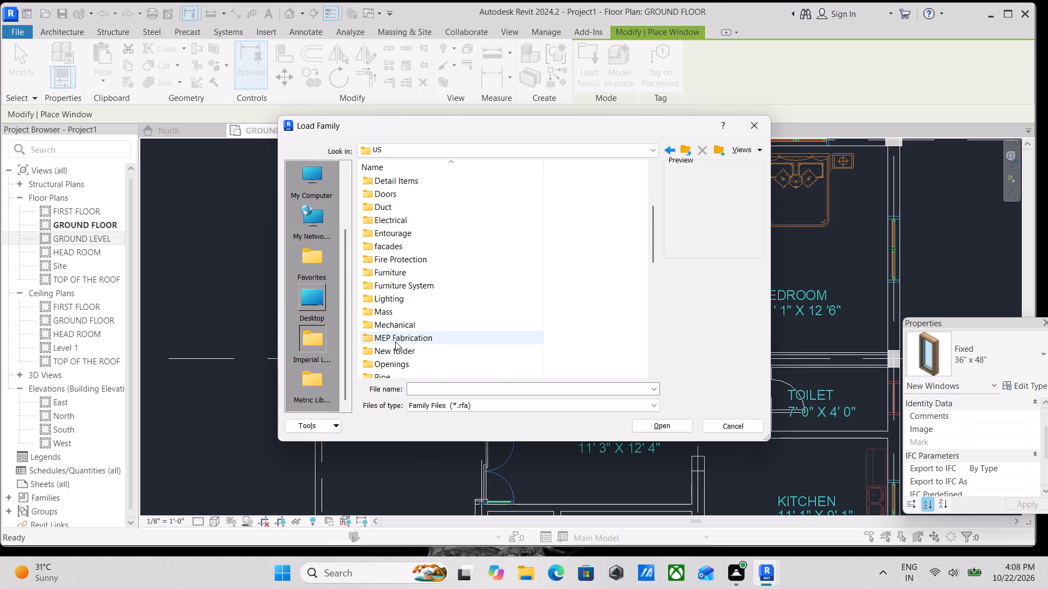
scroll(409, 351, "down", 10)
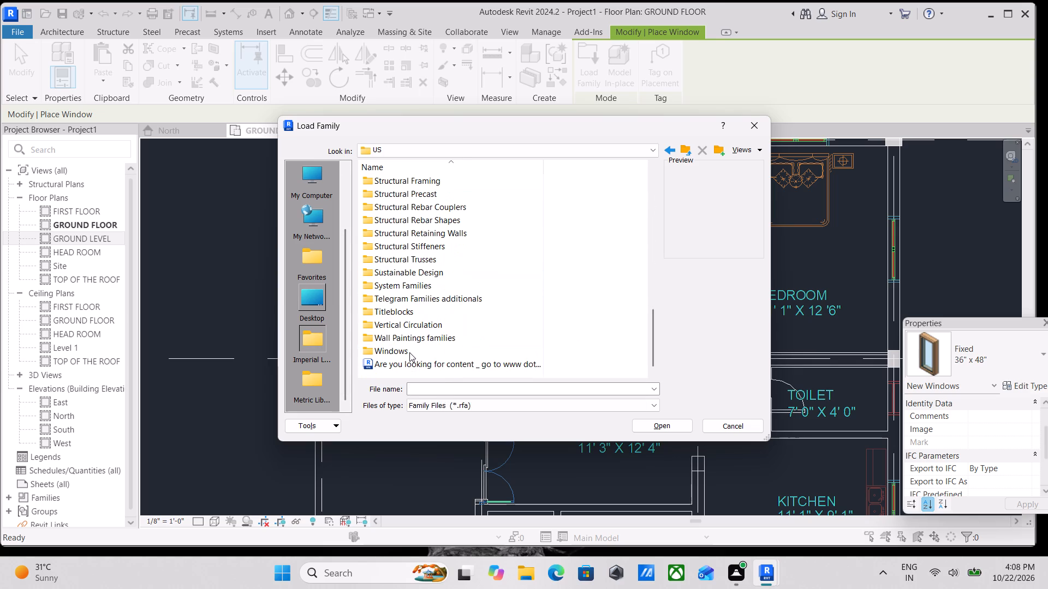
scroll(409, 352, "down", 6)
double_click(409, 352)
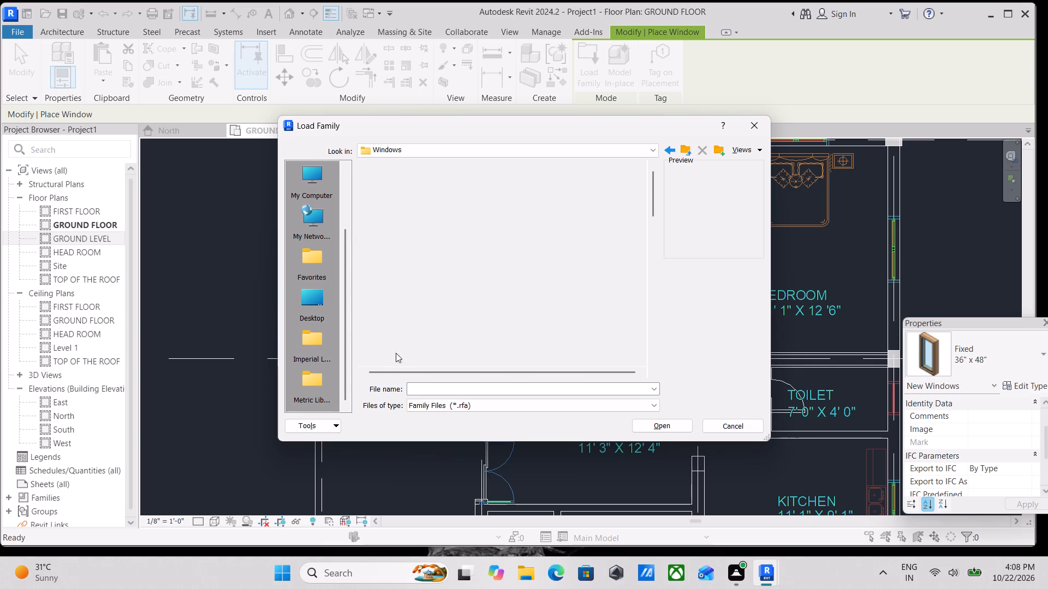
left_click(442, 221)
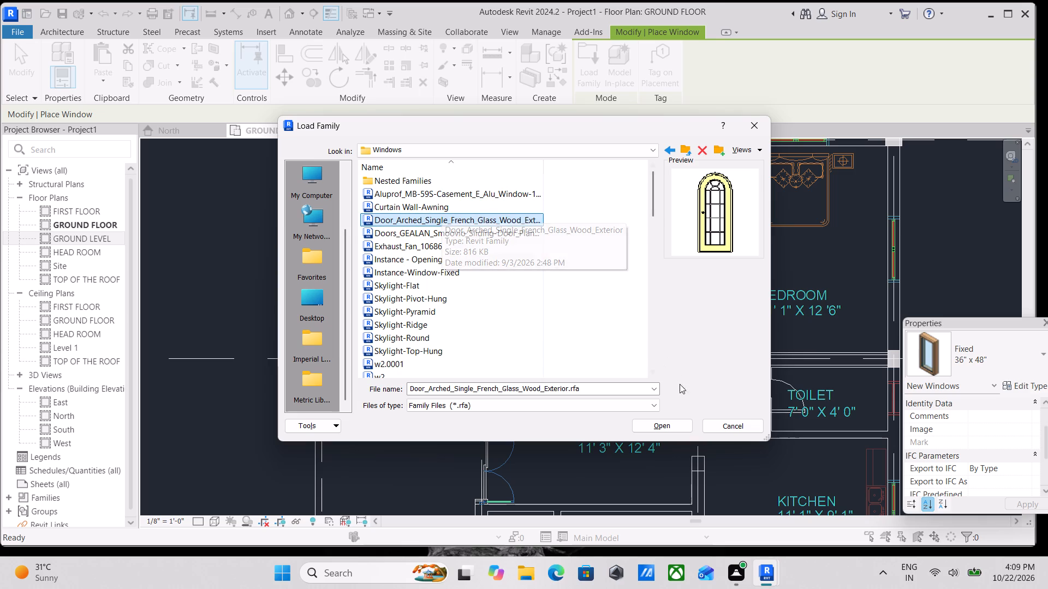
left_click(664, 429)
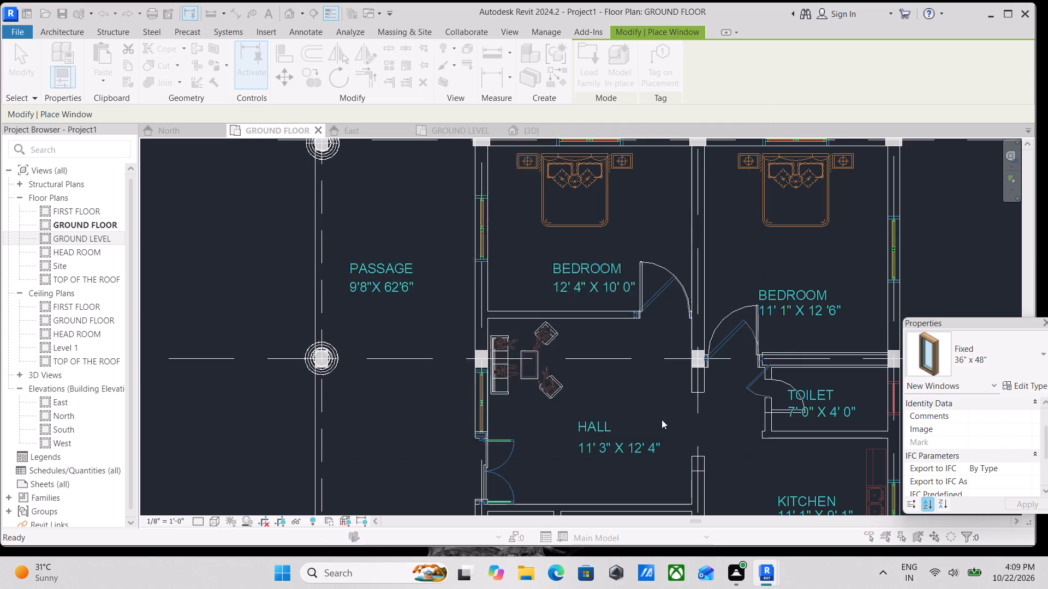
left_click(568, 326)
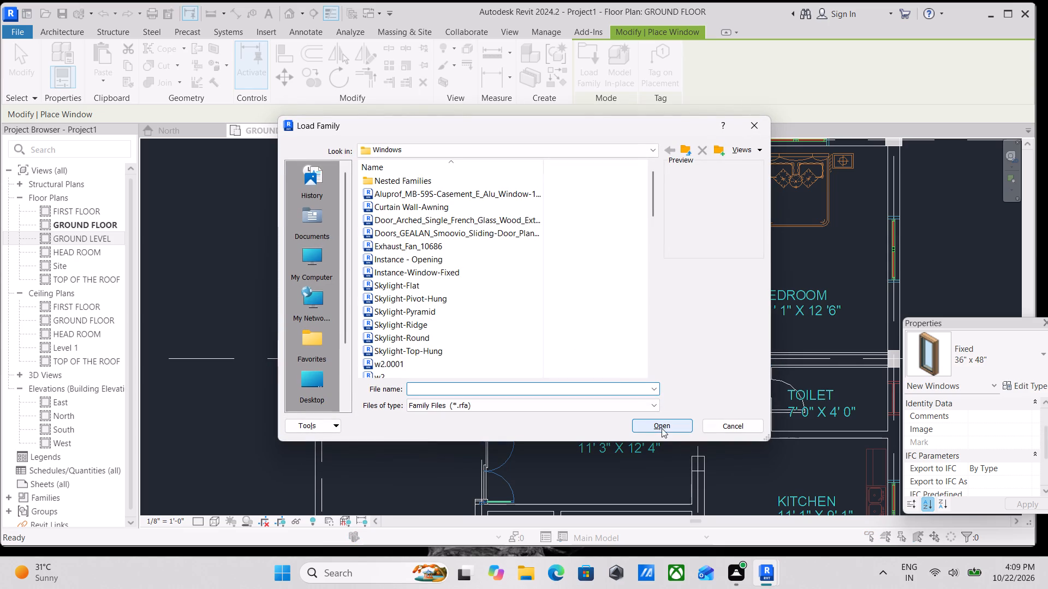
left_click(725, 429)
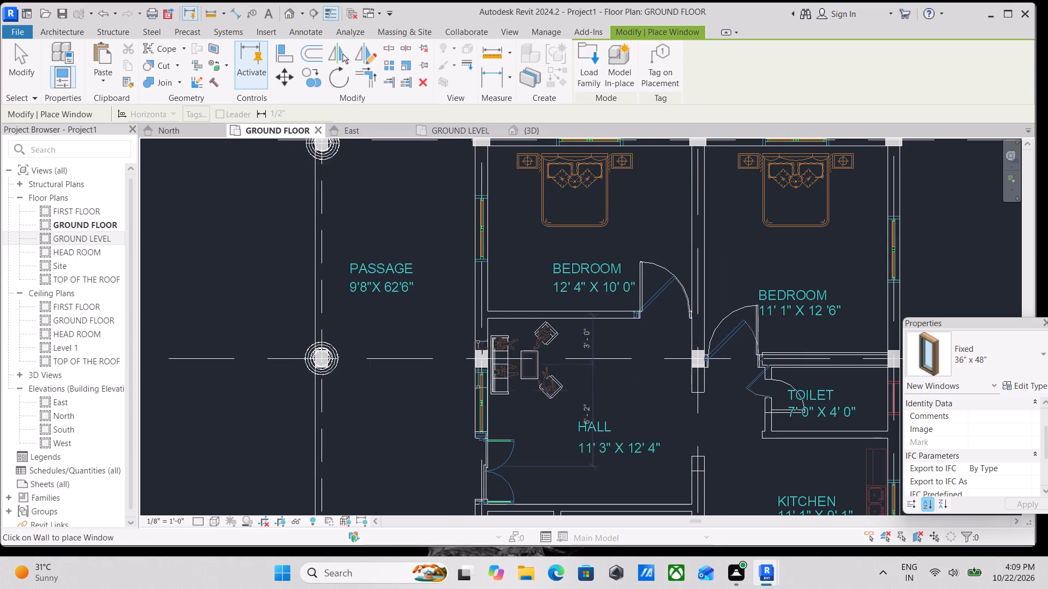
key("Escape")
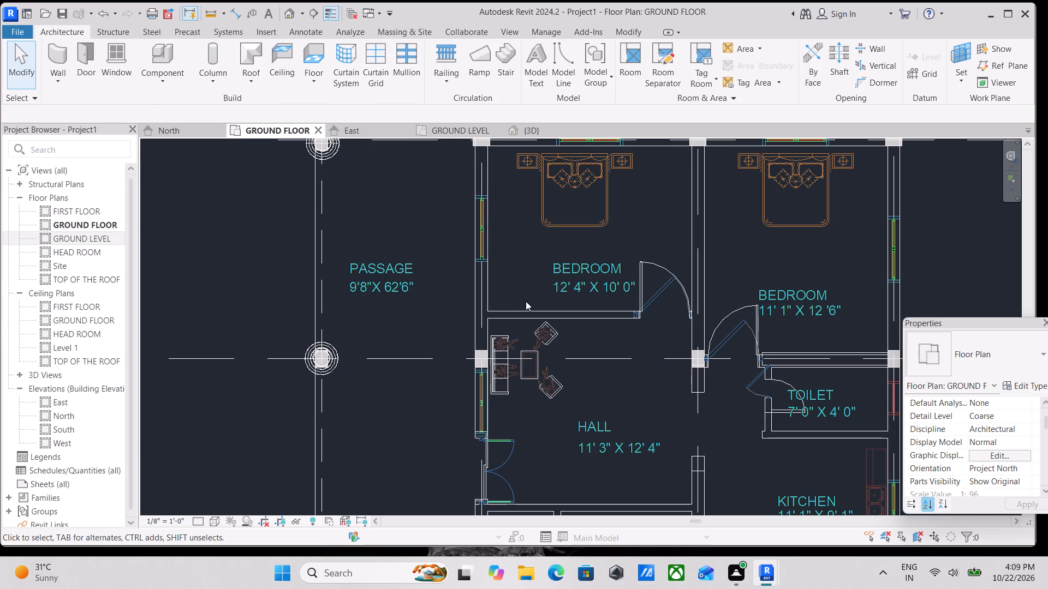
With the Door tool, compare the previews of the arched French glass door and GEALAN Smoovio sliding door families in the Windows folder.
type("DR")
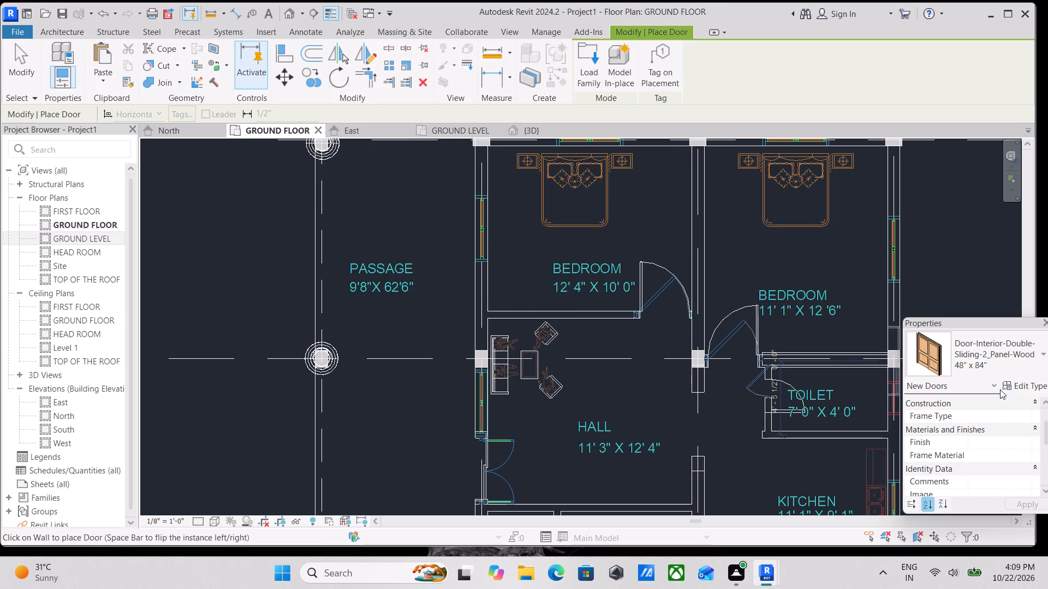
left_click(1022, 362)
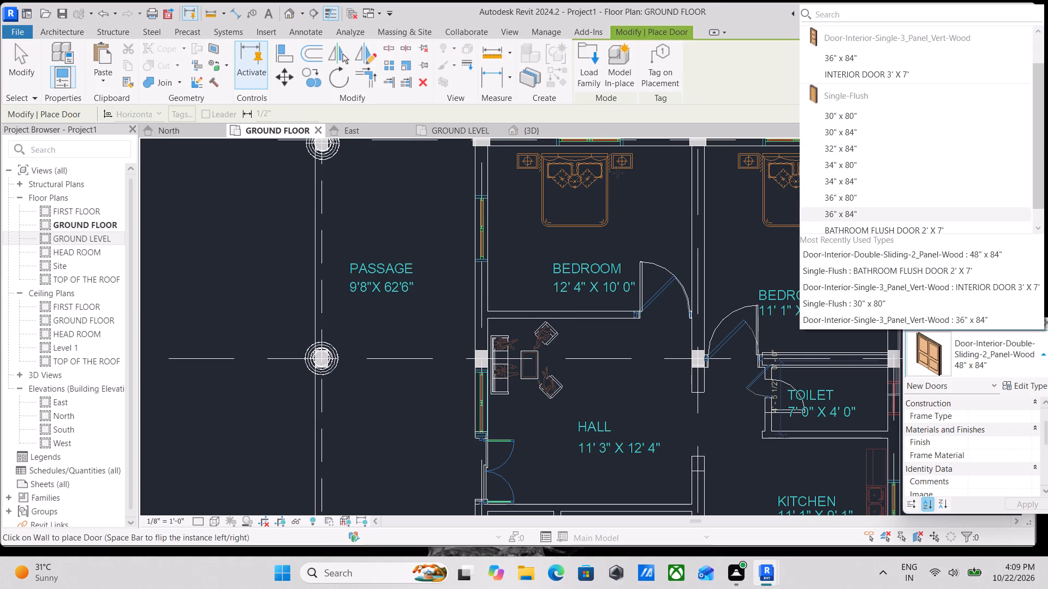
key("Escape")
left_click(591, 64)
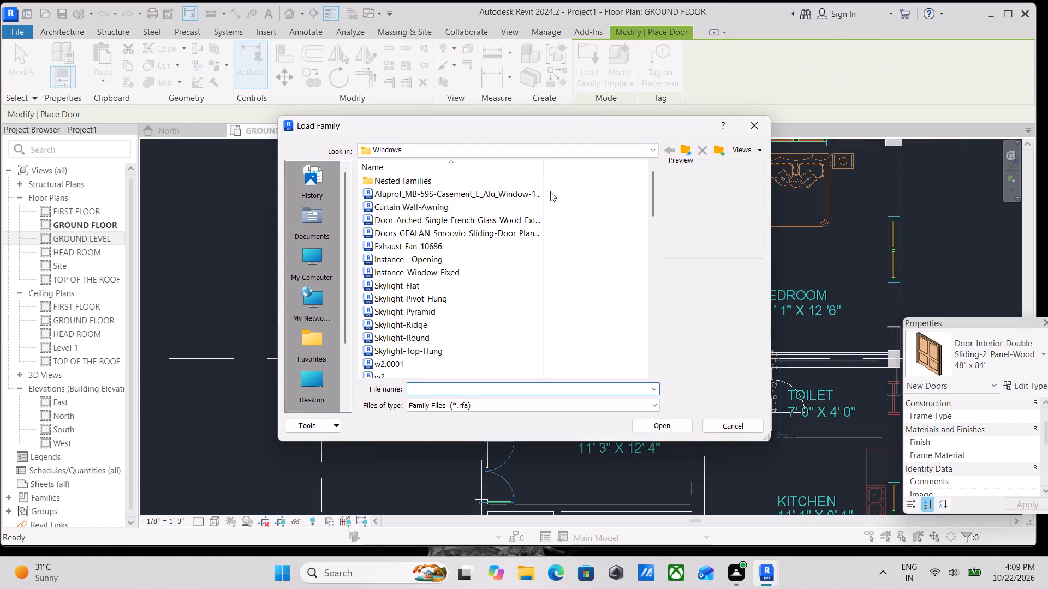
left_click(433, 220)
left_click(437, 236)
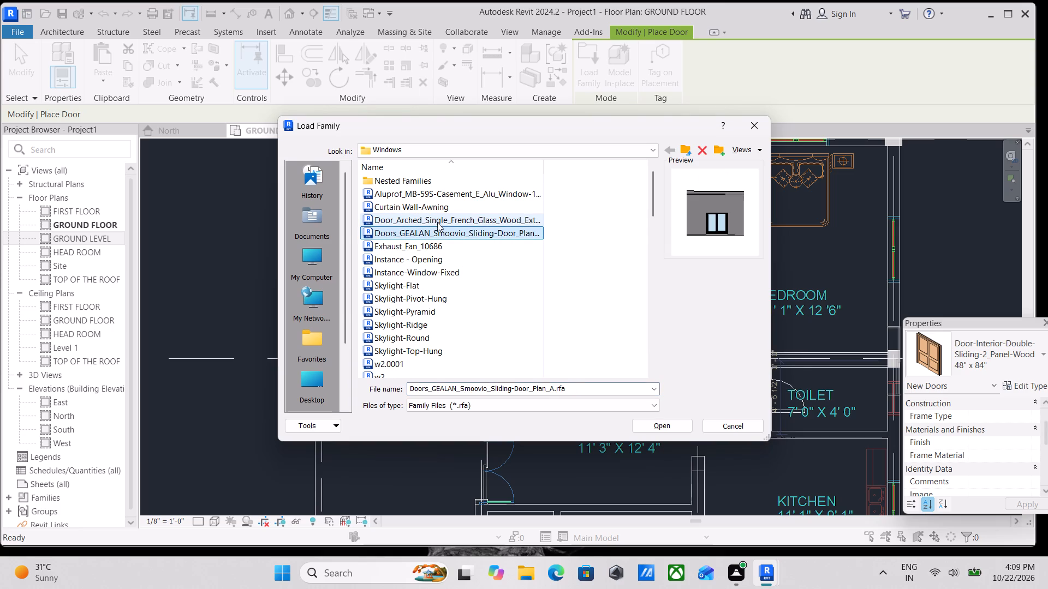
left_click(437, 221)
left_click(434, 236)
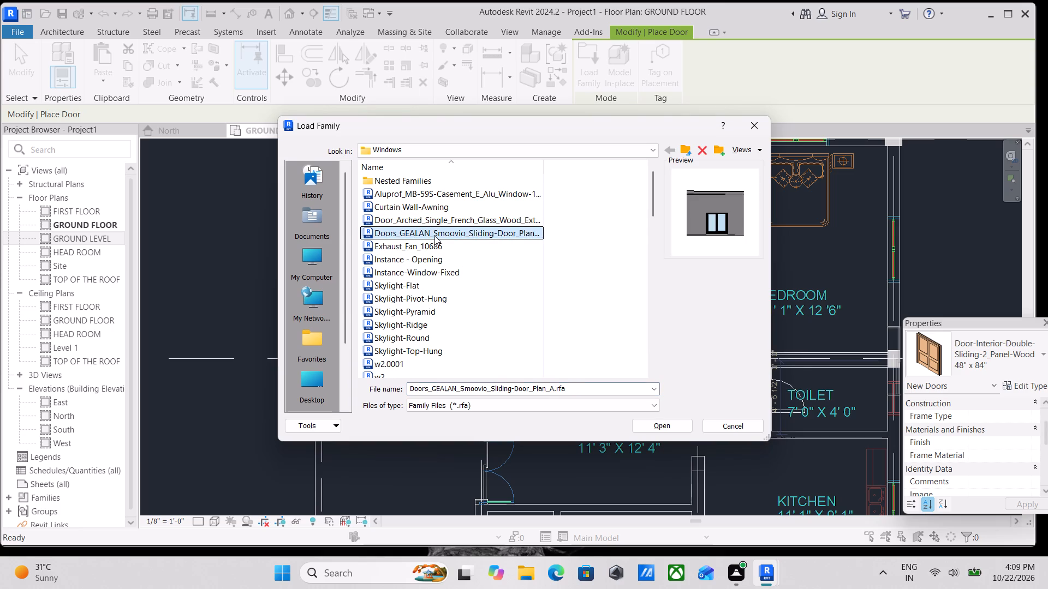
left_click(444, 222)
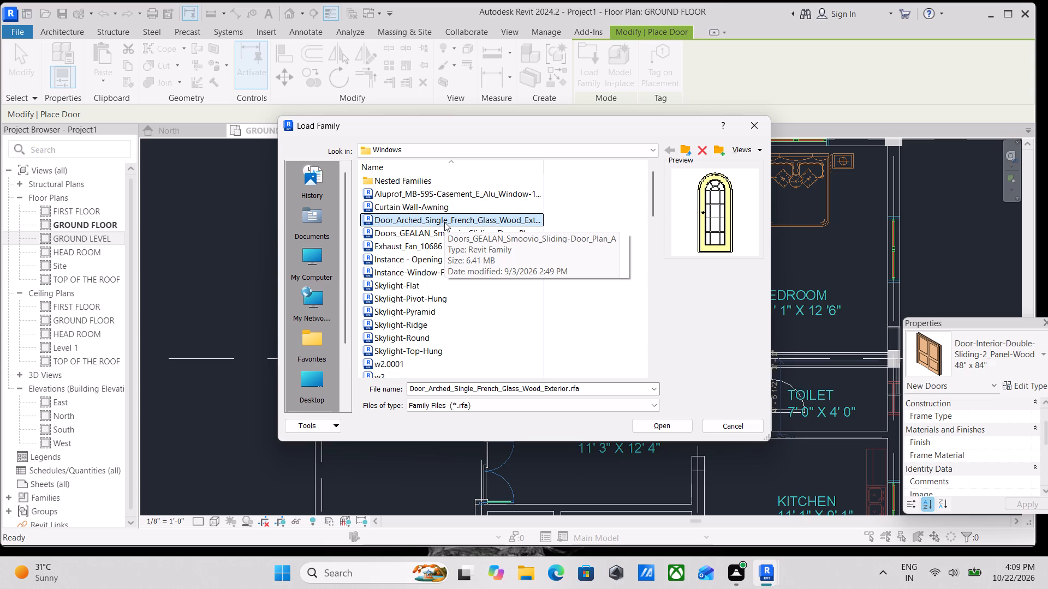
Copy the file name of the Door_Arched_Single_French_Glass_Wood_Exterior family in the Windows folder.
right_click(444, 222)
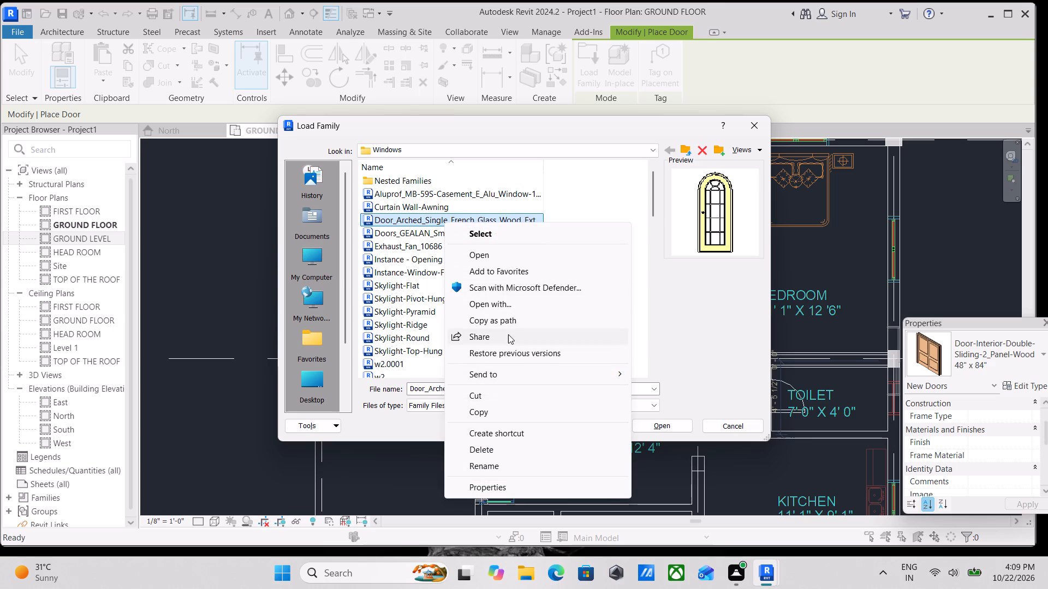
key("Escape")
left_click(407, 221)
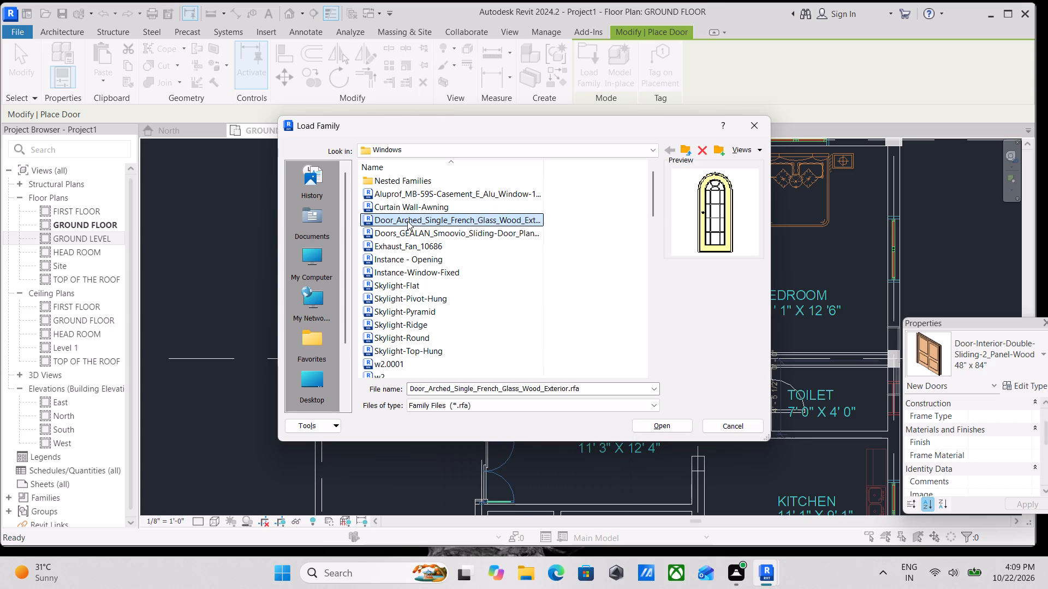
right_click(407, 221)
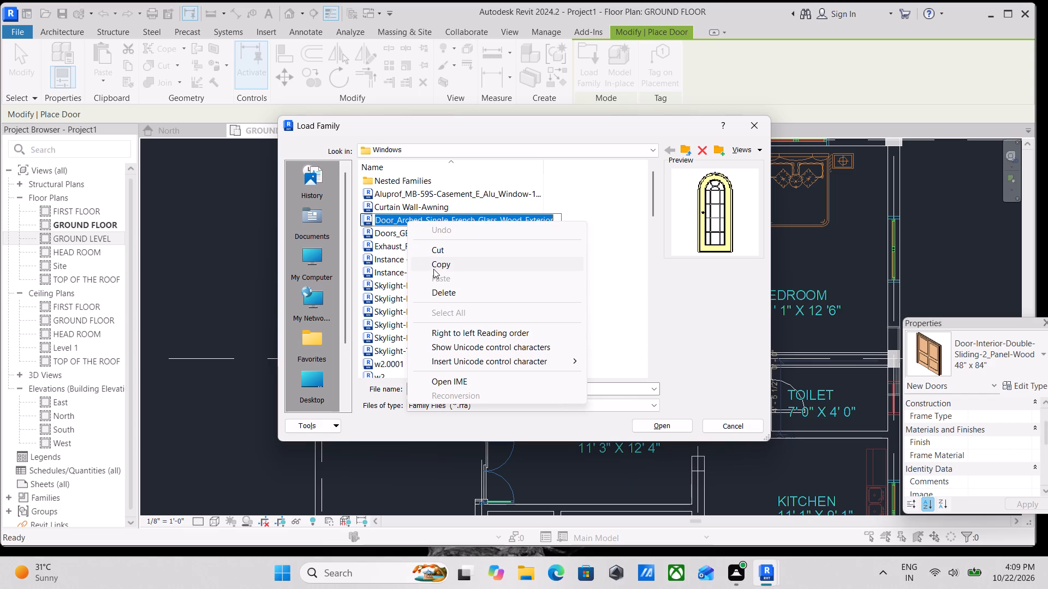
left_click(437, 267)
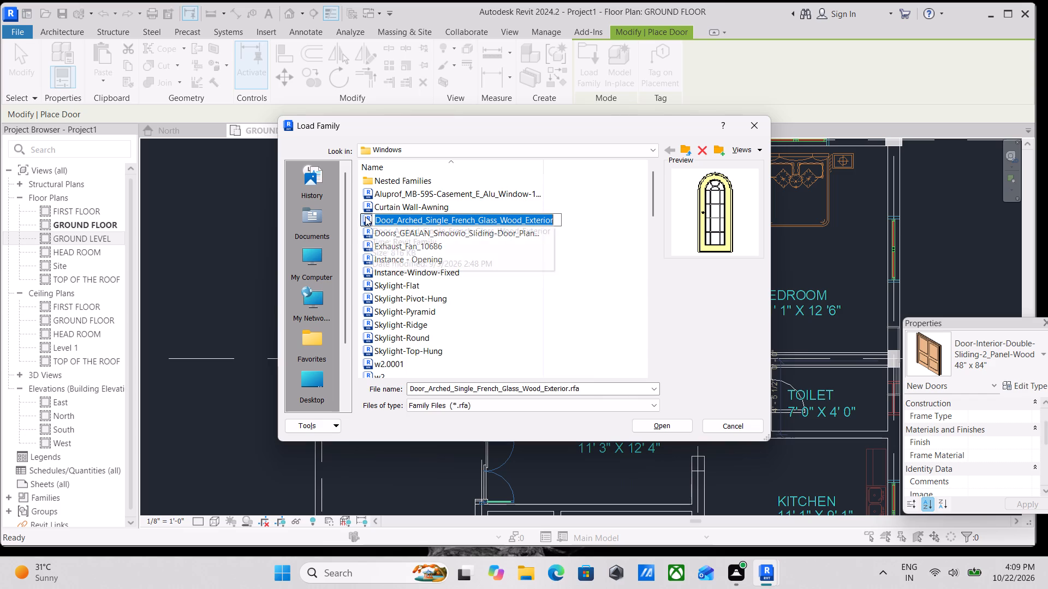
left_click(365, 217)
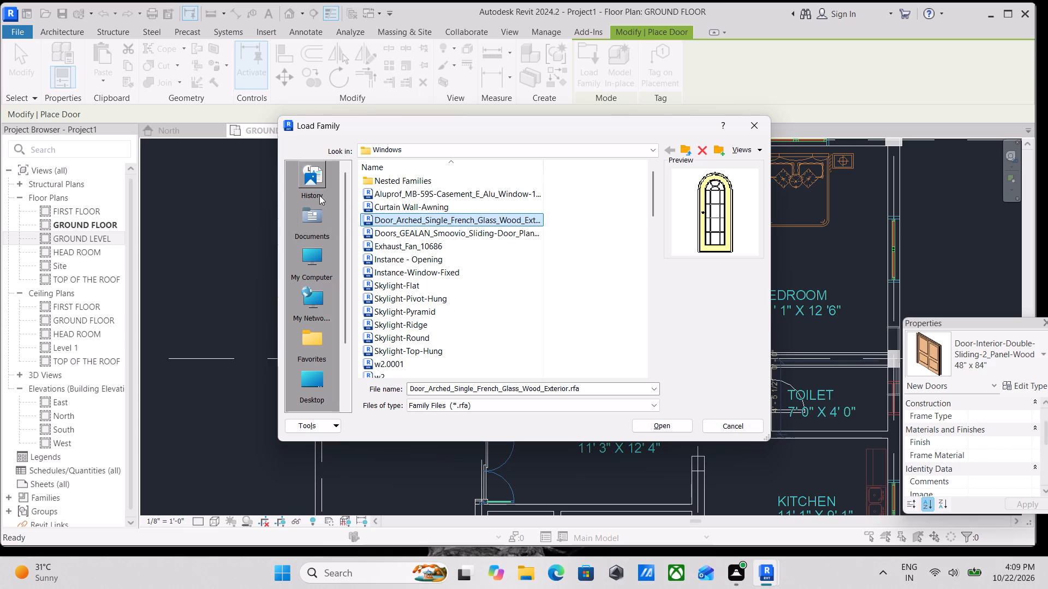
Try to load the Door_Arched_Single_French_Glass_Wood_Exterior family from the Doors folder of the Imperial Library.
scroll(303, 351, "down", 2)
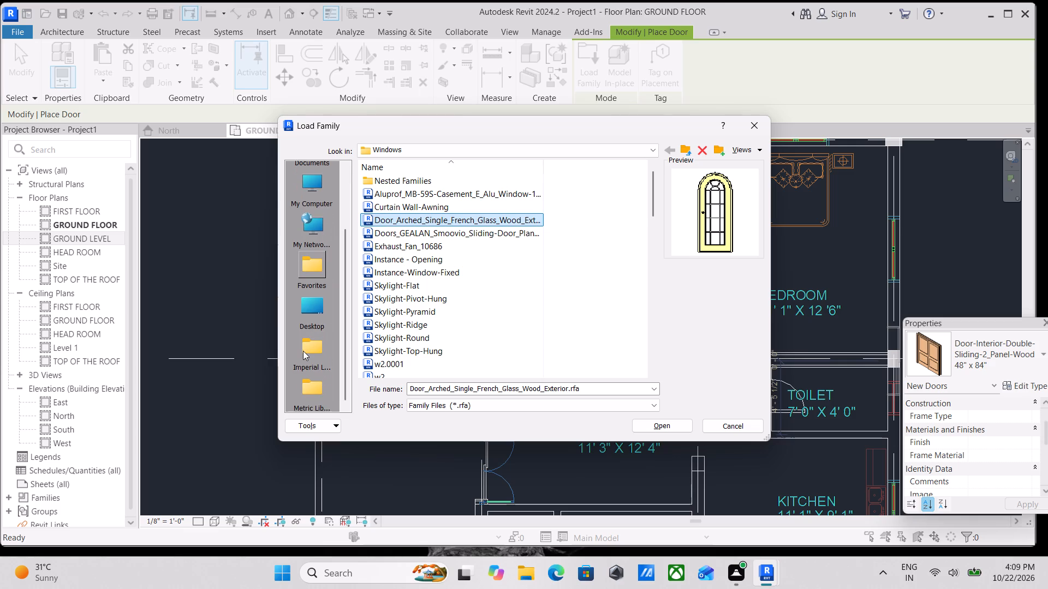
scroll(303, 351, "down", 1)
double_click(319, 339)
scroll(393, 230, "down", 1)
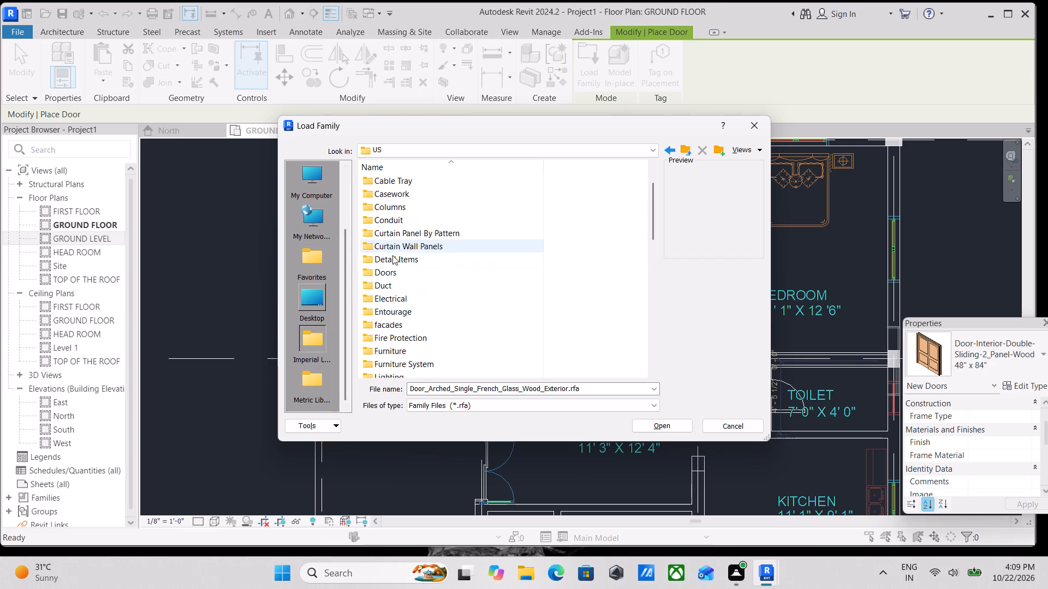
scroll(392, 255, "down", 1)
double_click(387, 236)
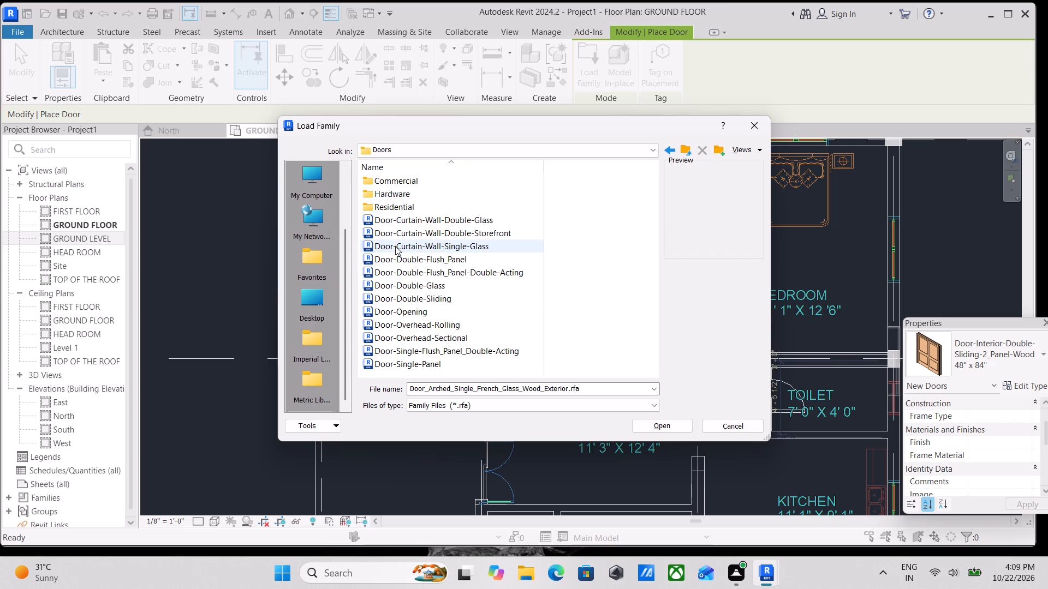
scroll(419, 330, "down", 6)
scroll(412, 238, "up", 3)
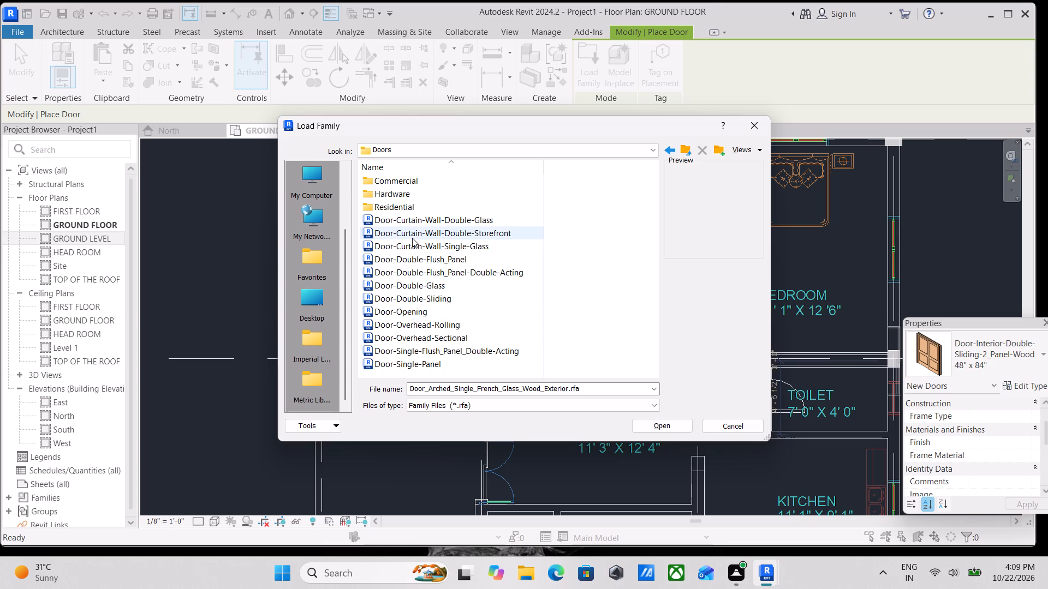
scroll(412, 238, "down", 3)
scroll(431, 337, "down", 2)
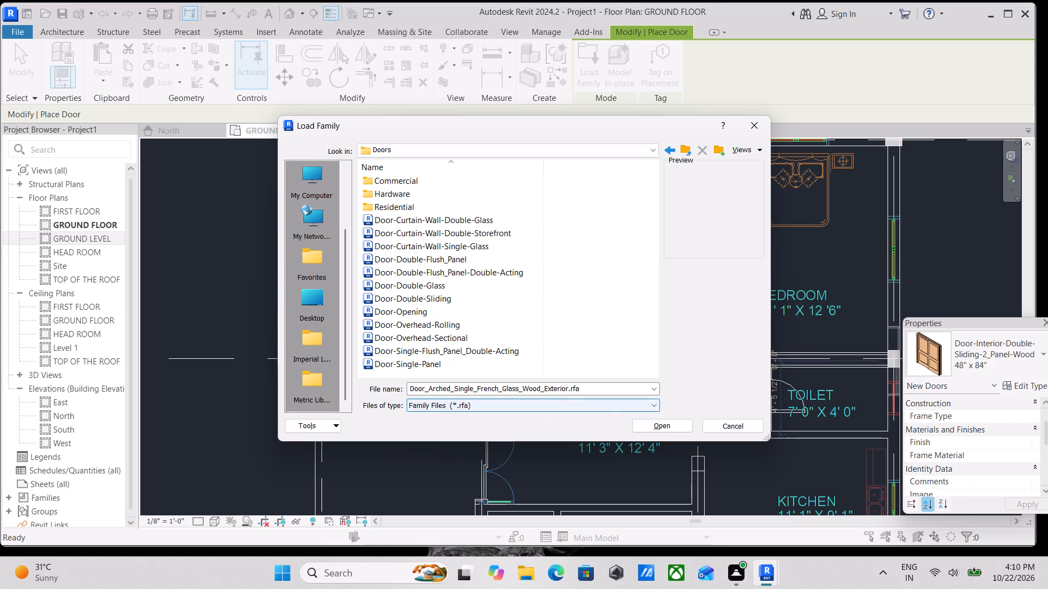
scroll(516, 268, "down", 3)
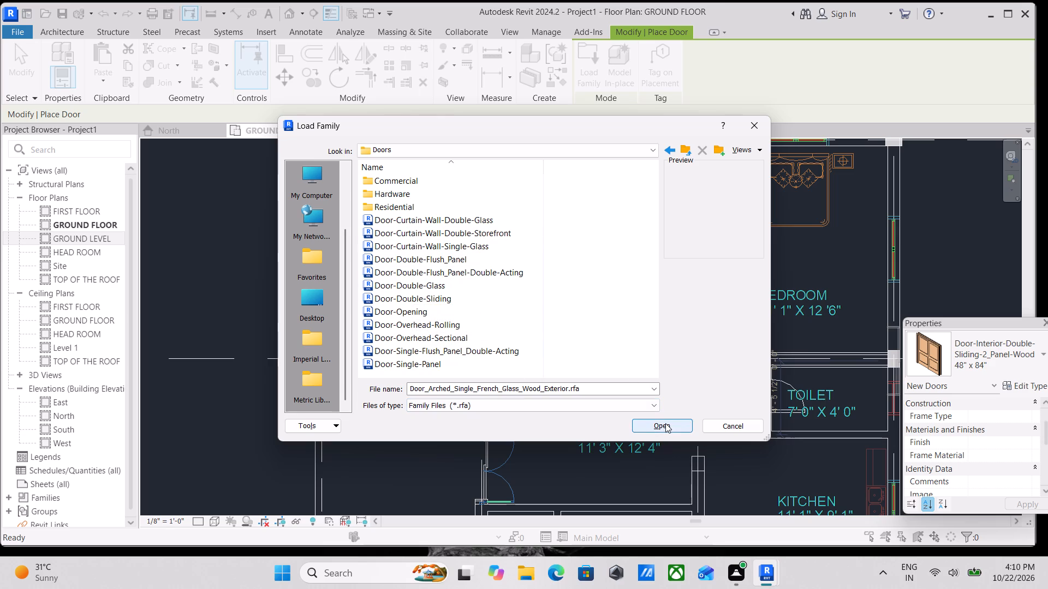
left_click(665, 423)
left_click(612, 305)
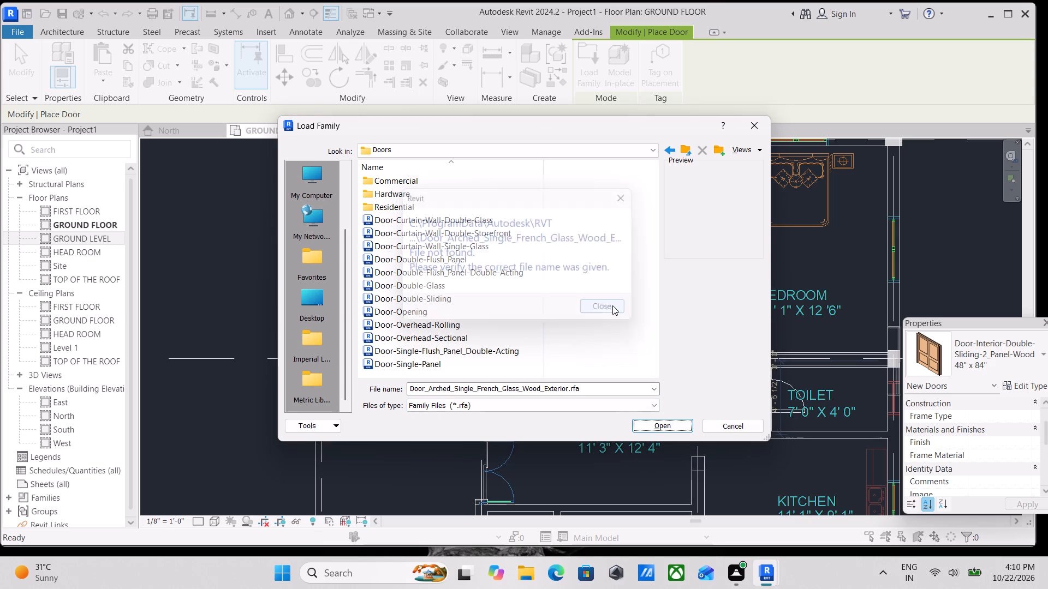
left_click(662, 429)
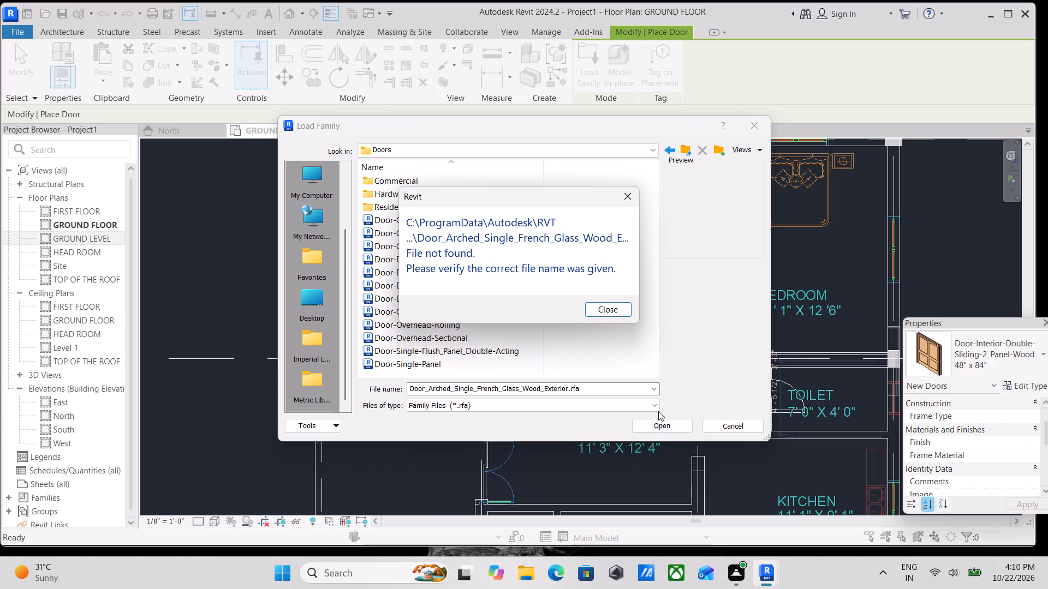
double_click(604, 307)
Compare the previews of the sliding door, awning window and bay casement window families in the Imperial Library's Windows folder.
scroll(408, 341, "down", 3)
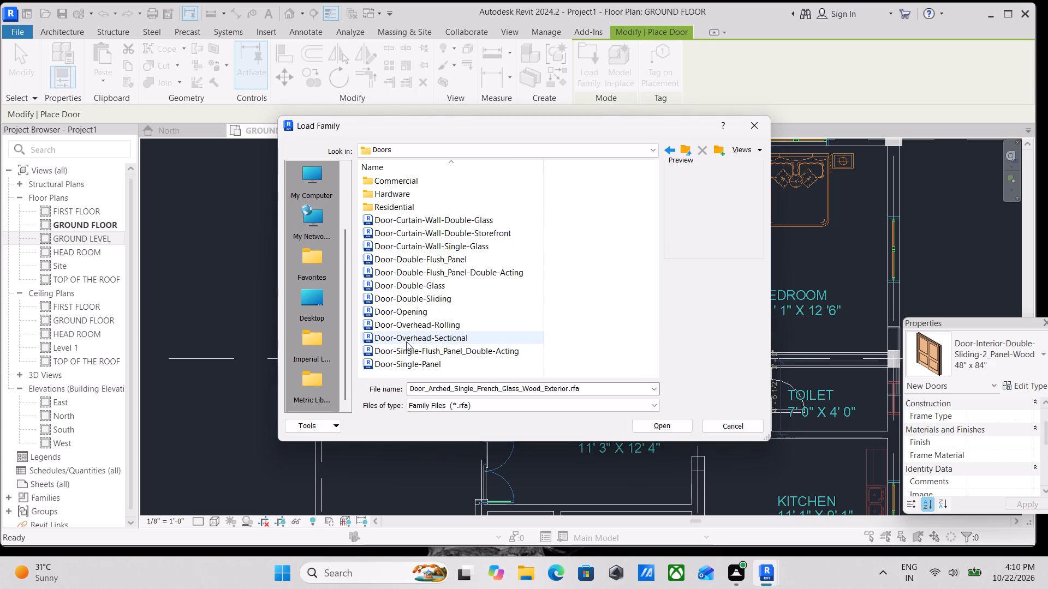
left_click(306, 310)
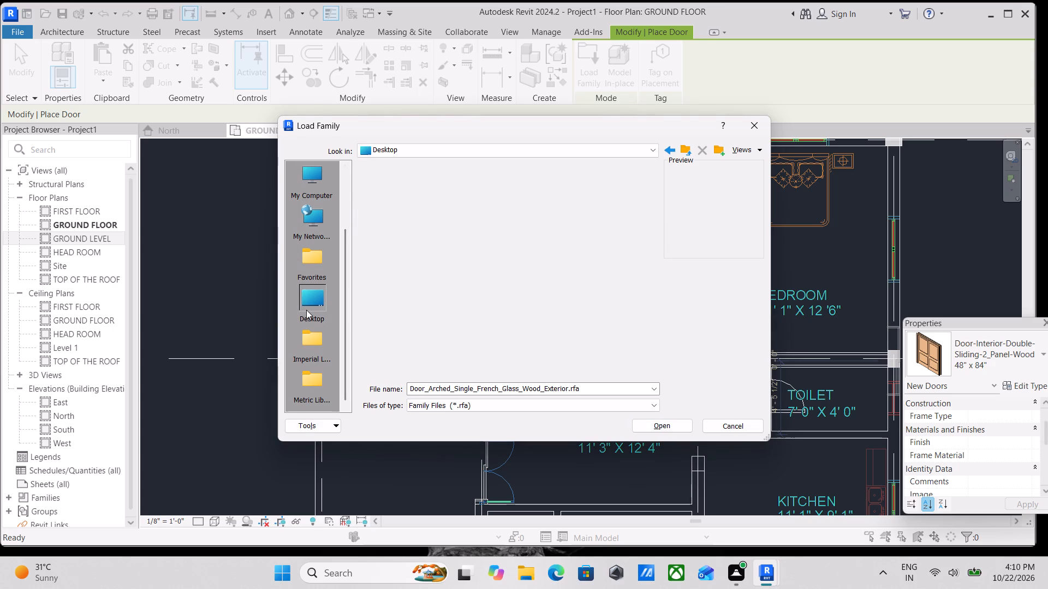
scroll(309, 309, "down", 1)
double_click(311, 347)
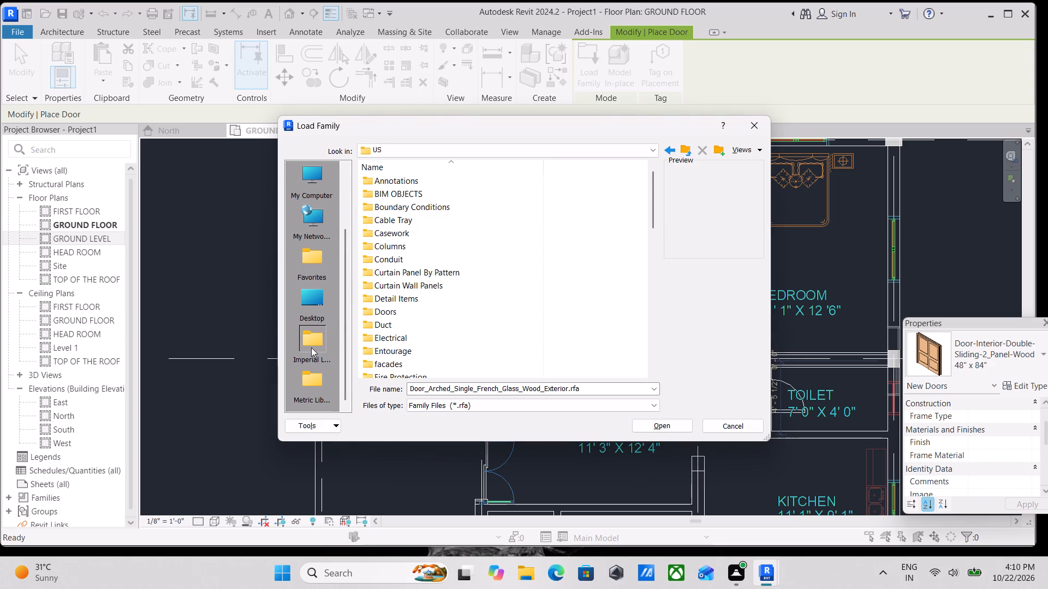
scroll(413, 283, "down", 2)
scroll(397, 328, "down", 4)
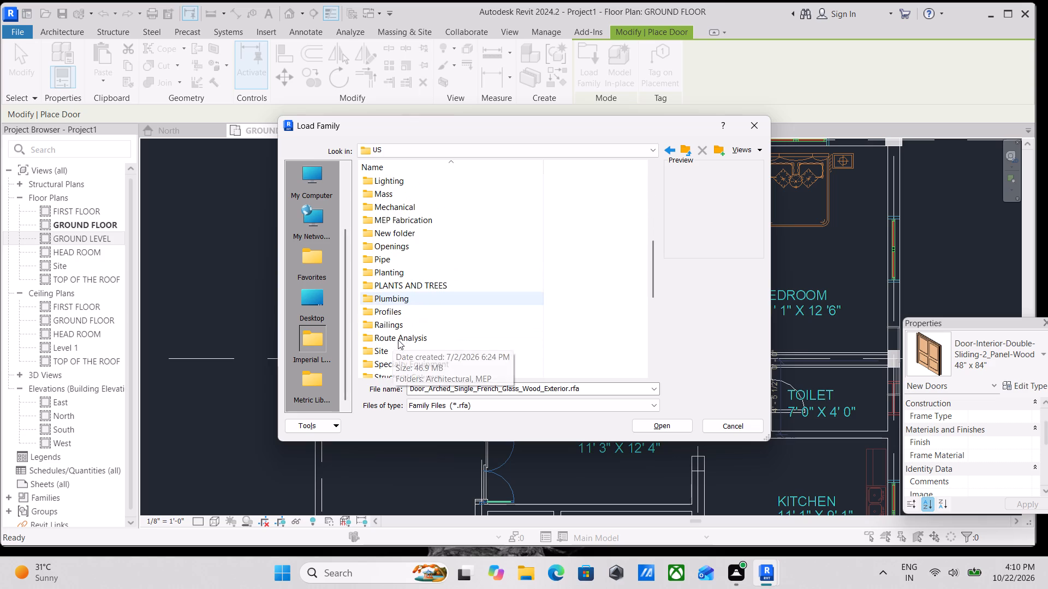
scroll(398, 311, "down", 6)
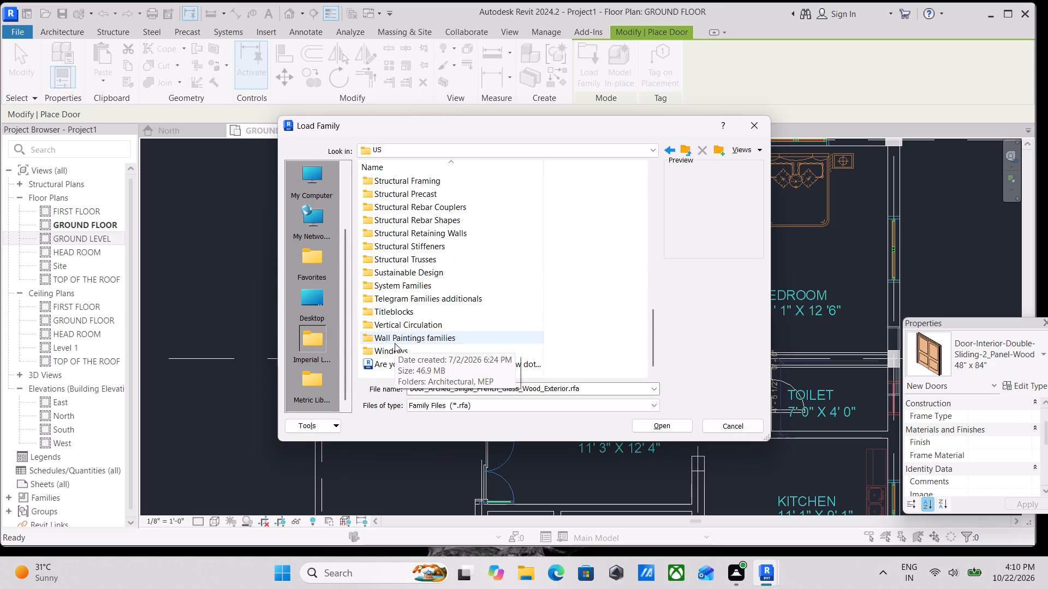
double_click(409, 349)
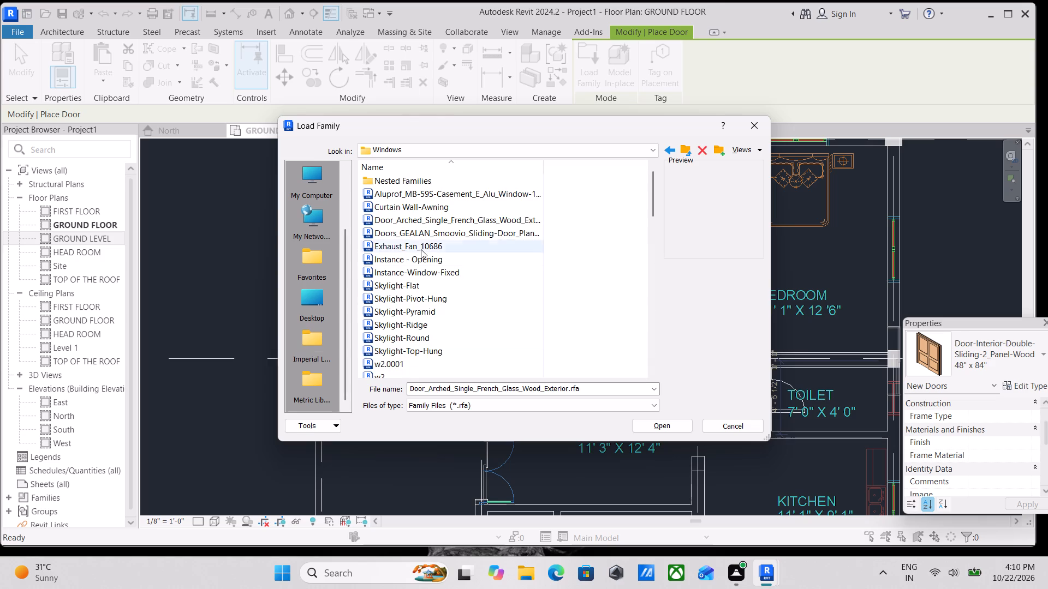
left_click(421, 249)
left_click(424, 220)
left_click(421, 230)
scroll(421, 230, "down", 2)
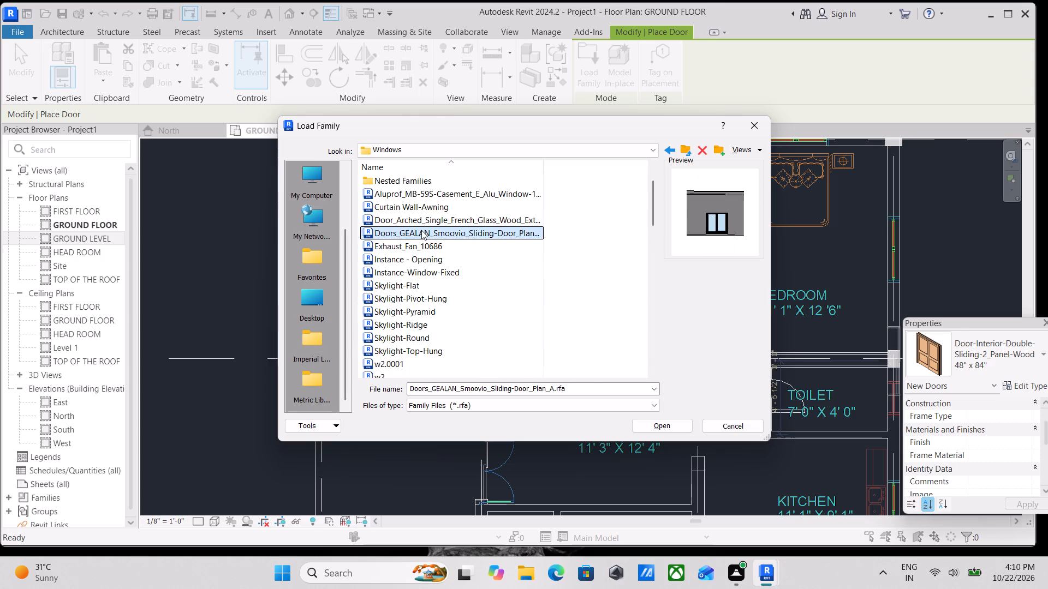
scroll(421, 230, "down", 1)
left_click(416, 265)
left_click(416, 275)
scroll(416, 285, "down", 3)
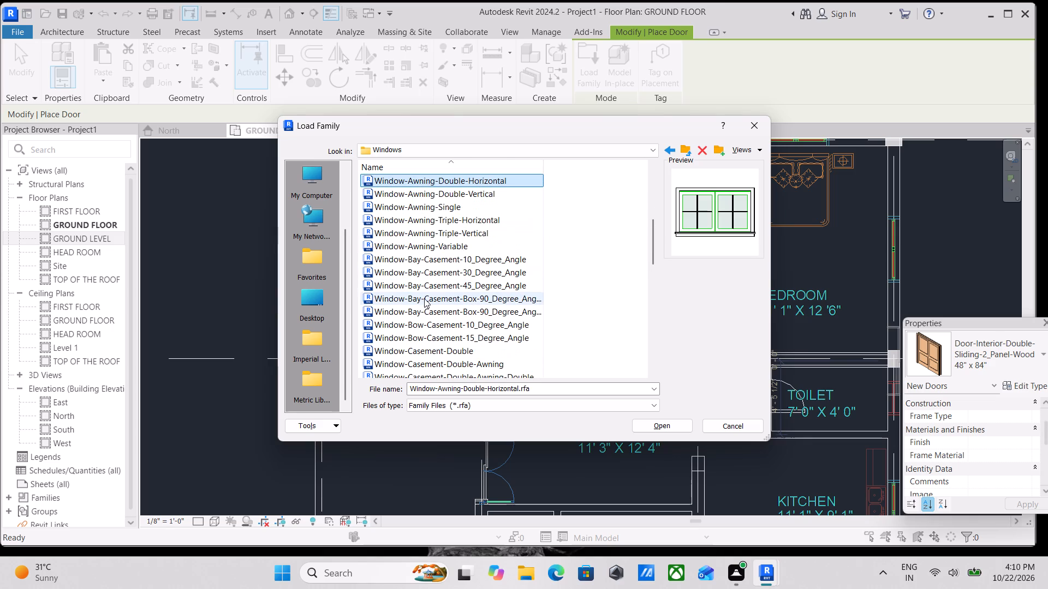
left_click(424, 296)
left_click(431, 278)
left_click(431, 303)
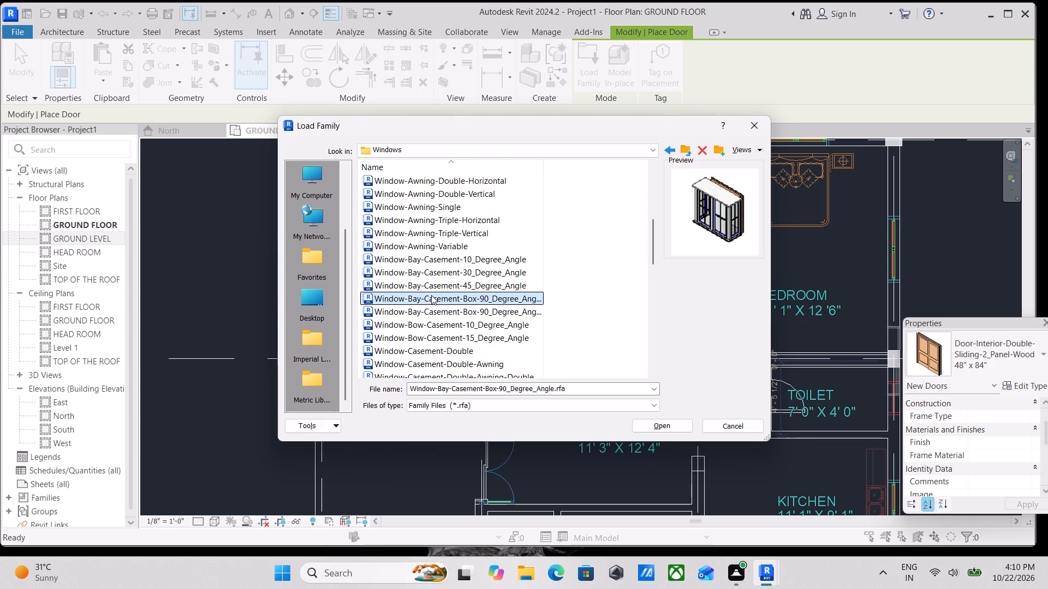
left_click(432, 287)
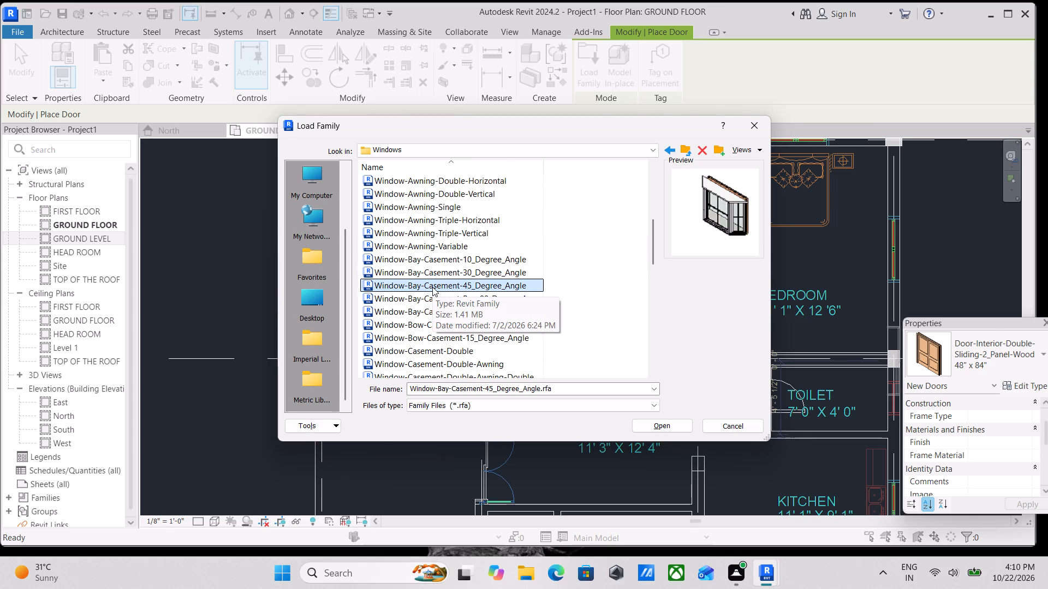
left_click(413, 298)
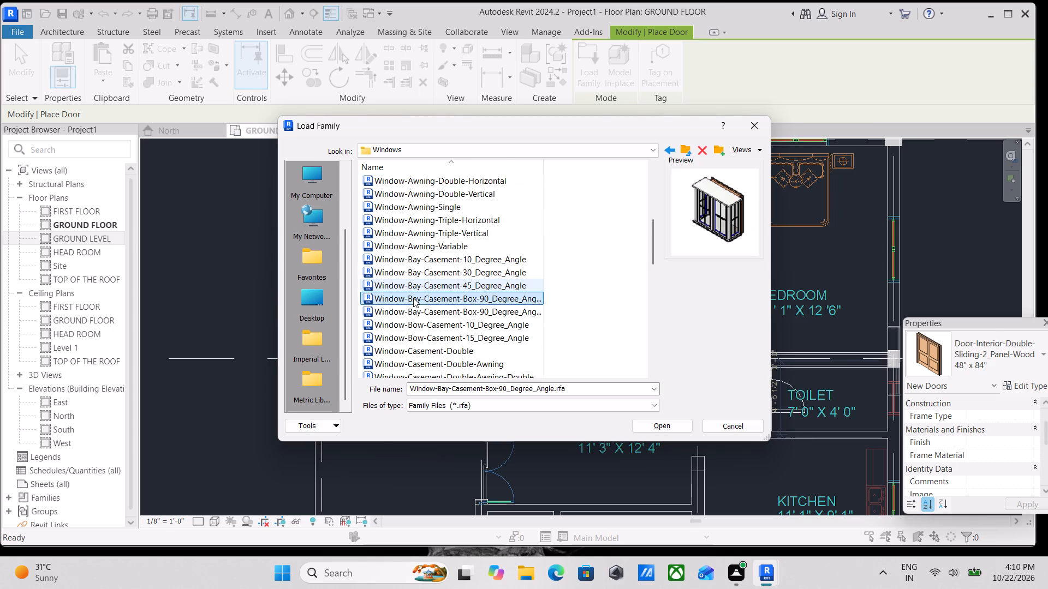
left_click(415, 310)
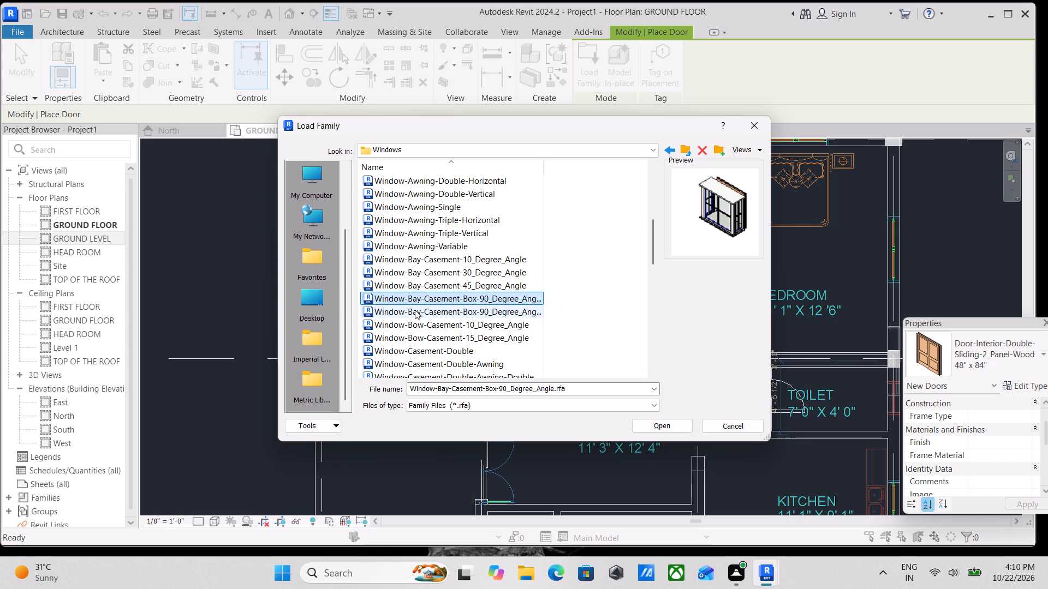
left_click(422, 285)
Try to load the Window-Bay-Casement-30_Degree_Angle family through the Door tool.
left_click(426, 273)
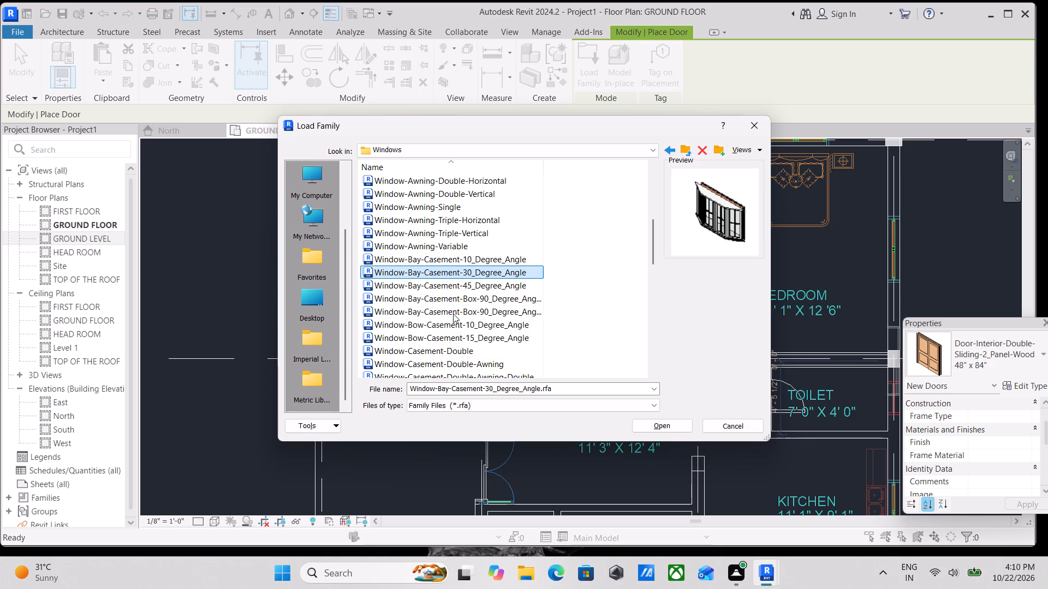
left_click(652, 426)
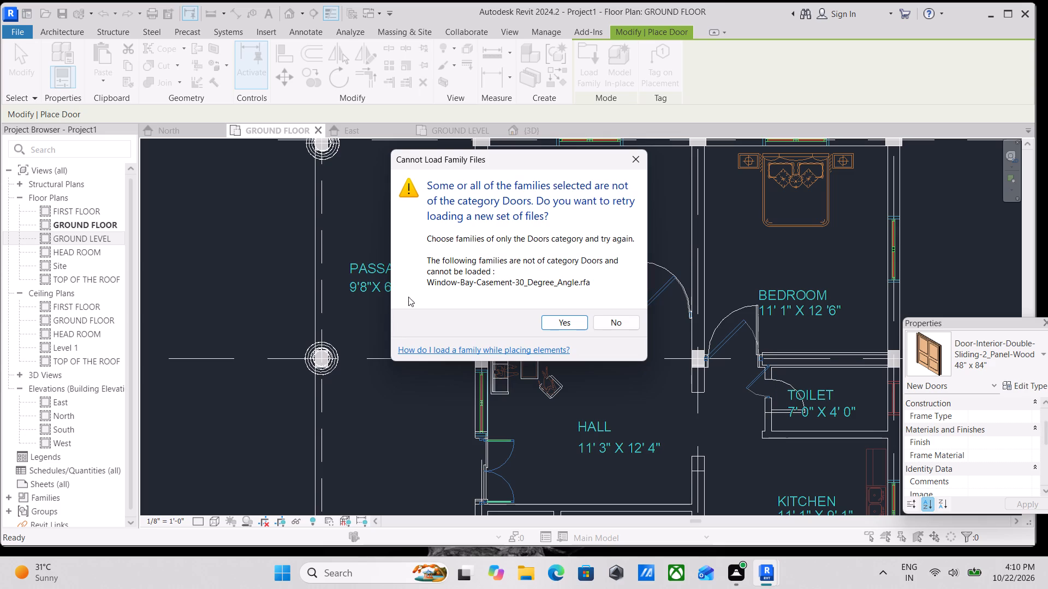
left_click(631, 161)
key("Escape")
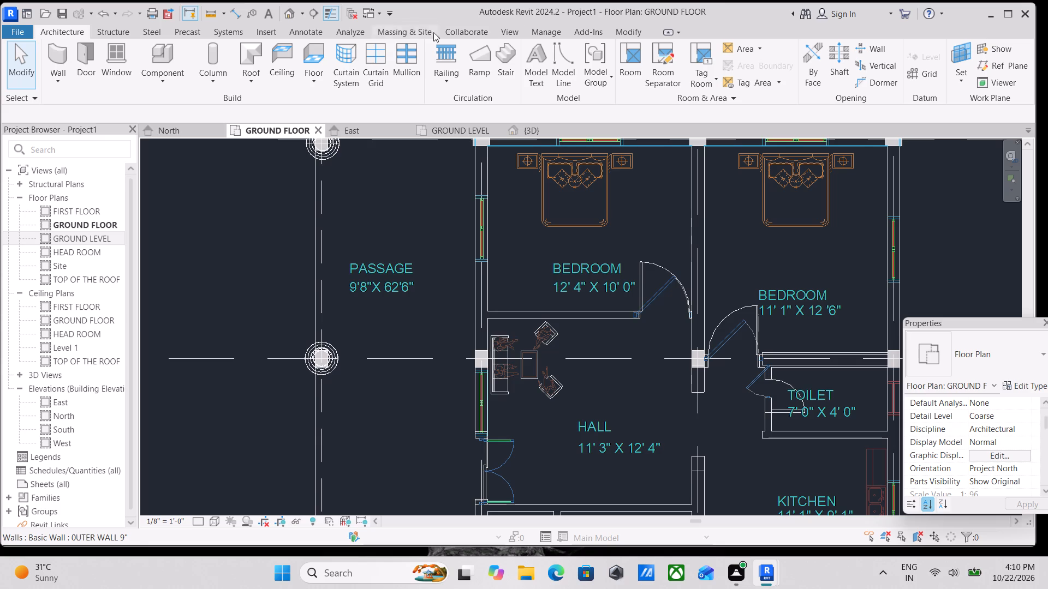
Load the Window-Bay-Casement-30_Degree_Angle family from the Windows folder into the project, outside any placement tool.
left_click(258, 31)
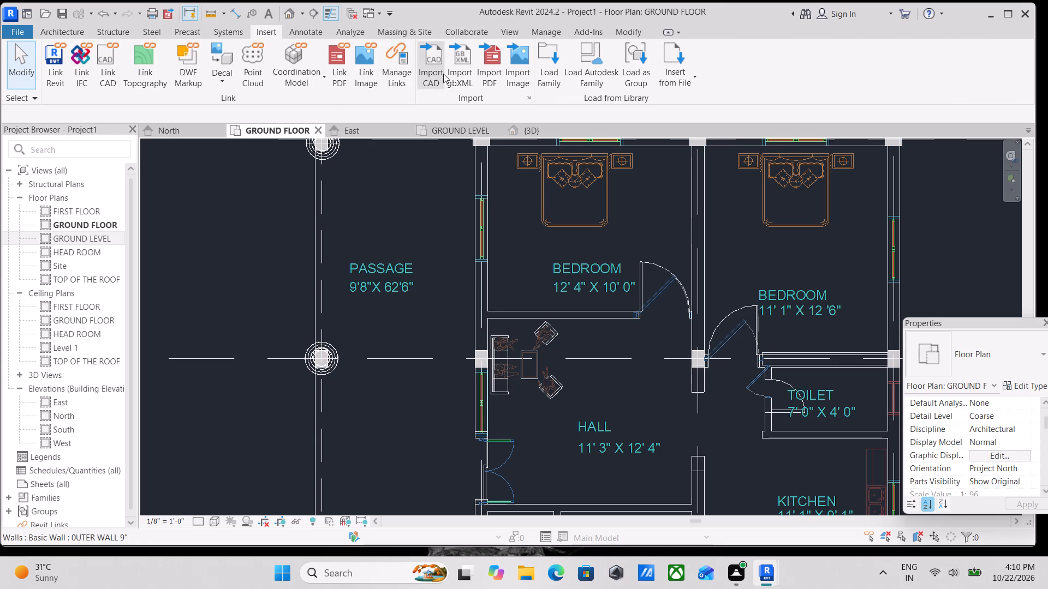
left_click(545, 69)
left_click(426, 214)
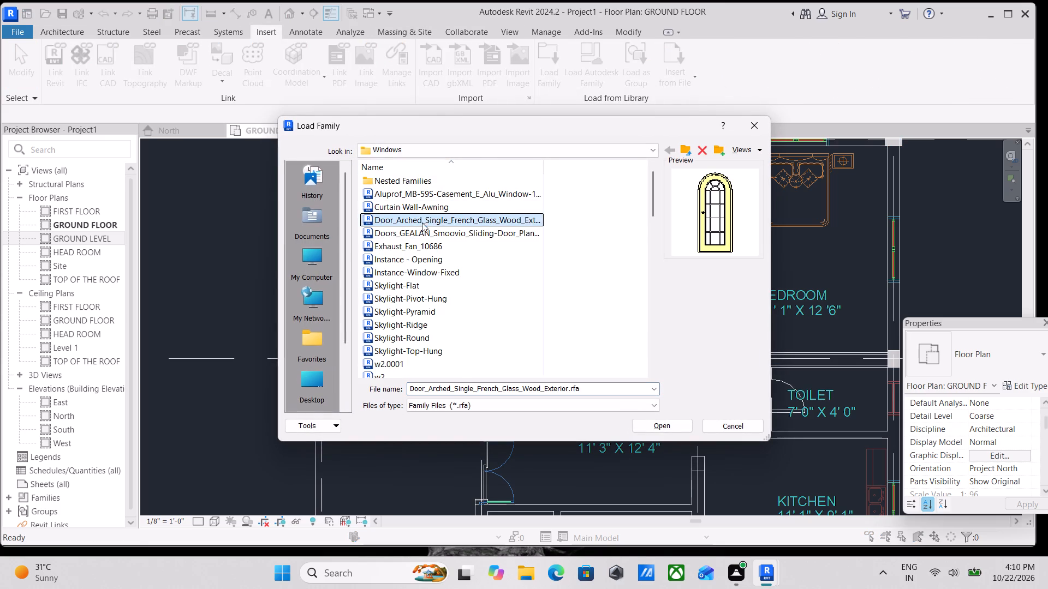
scroll(418, 267, "down", 2)
left_click(411, 266)
scroll(406, 293, "down", 3)
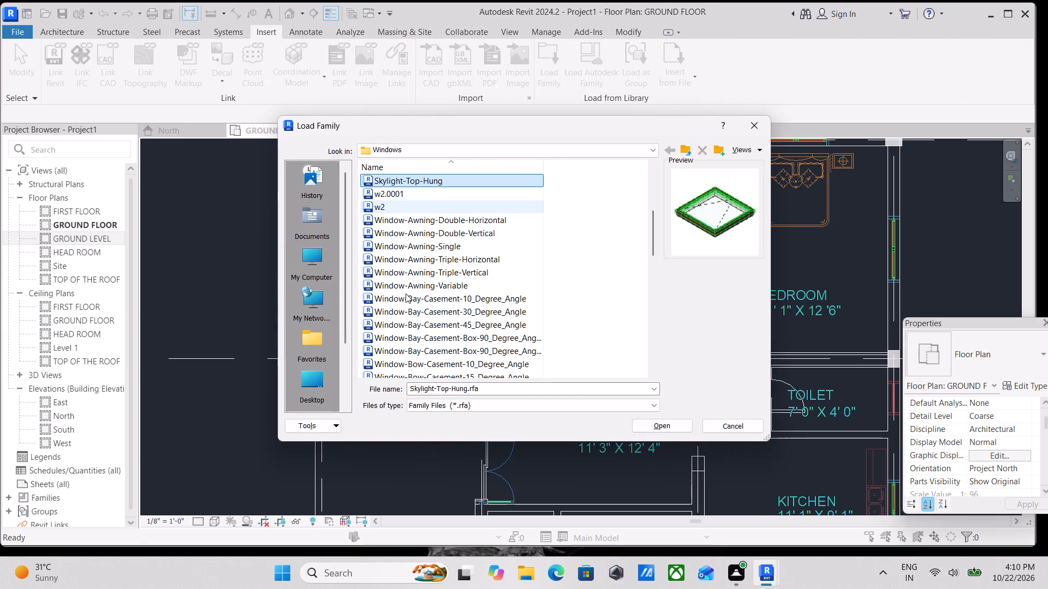
left_click(406, 293)
left_click(420, 318)
left_click(430, 311)
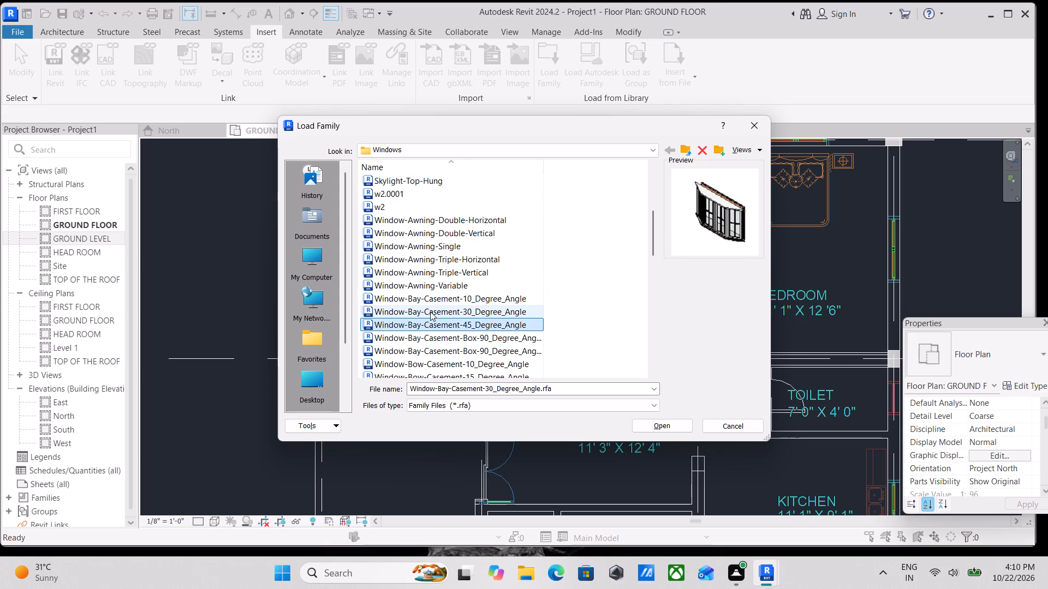
scroll(430, 311, "down", 1)
middle_click_drag(430, 308, 436, 272)
left_click(435, 287)
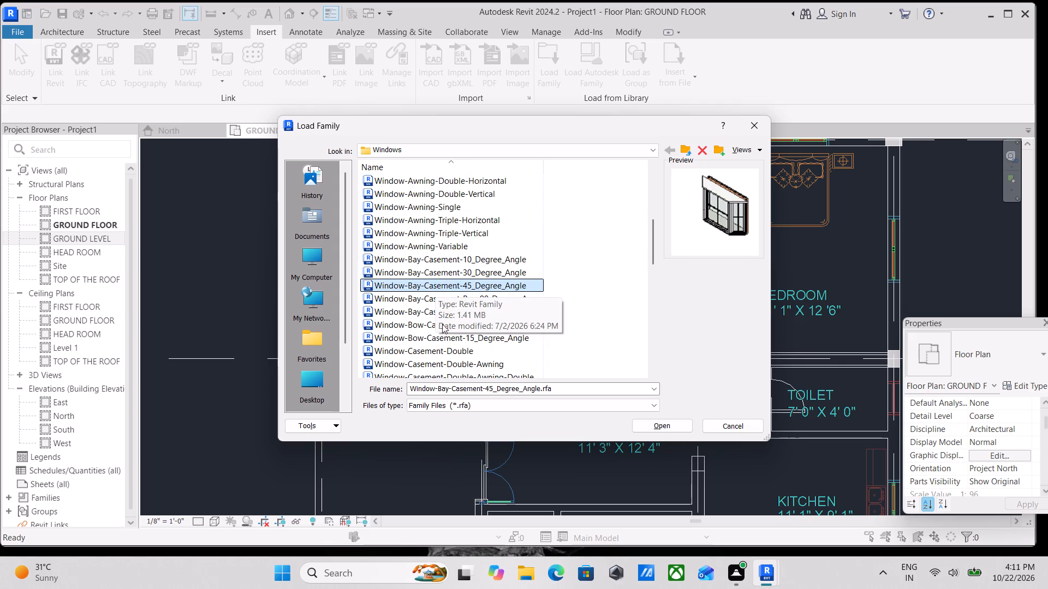
left_click(431, 276)
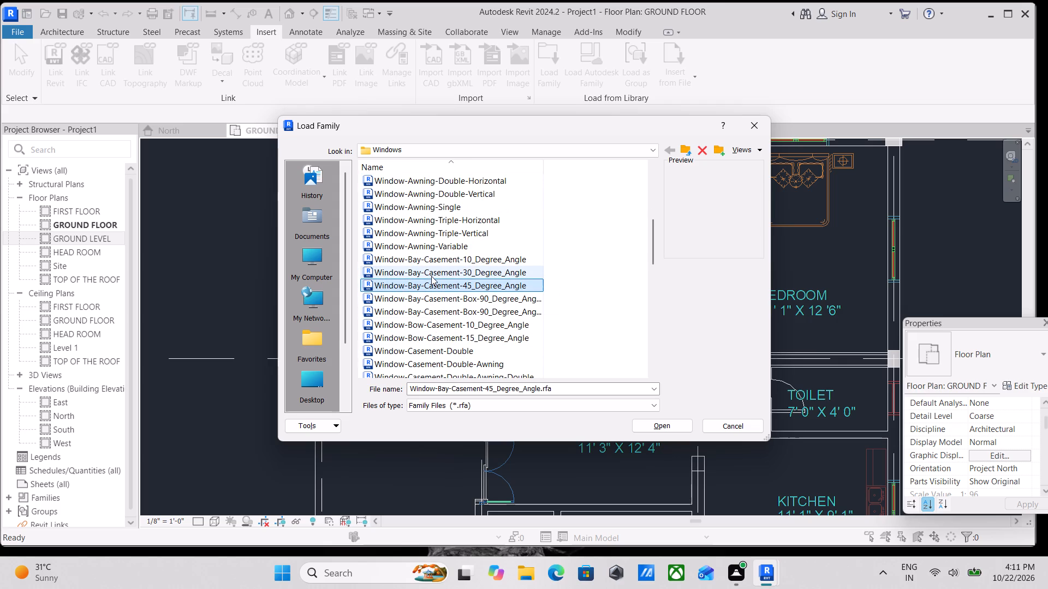
left_click(651, 421)
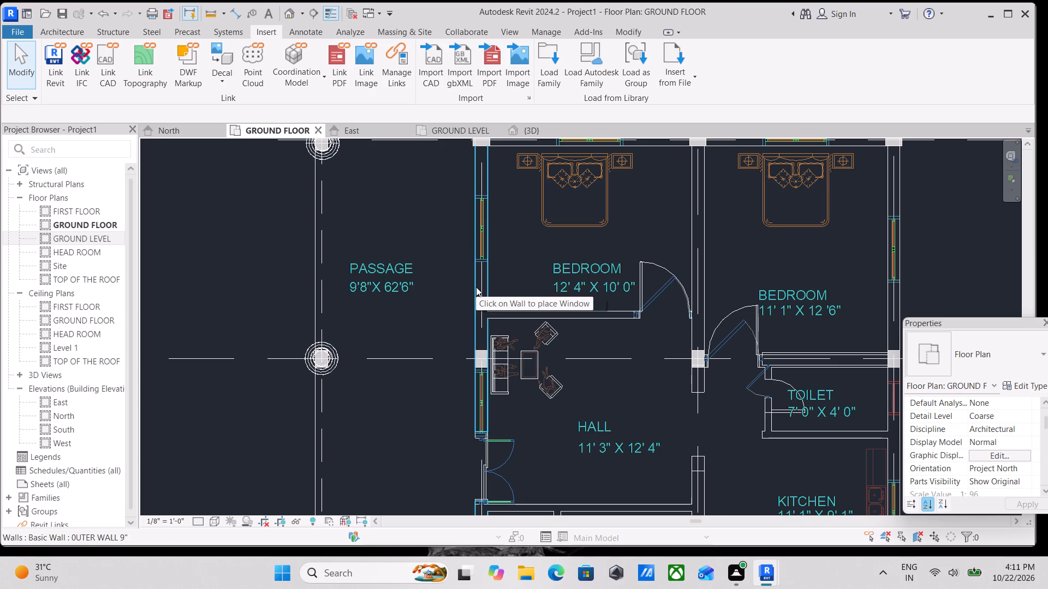
Place a 96" x 60" x 14" 30-degree bay casement window in the hall's passage-side wall, centred about 2'-6" from the bedroom partition.
type("WN")
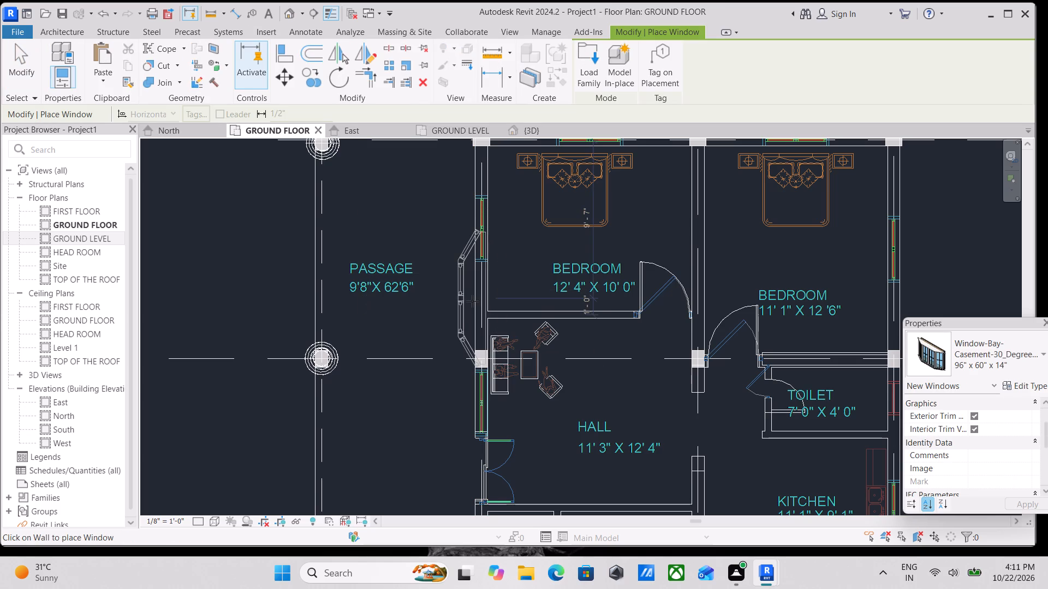
left_click(477, 355)
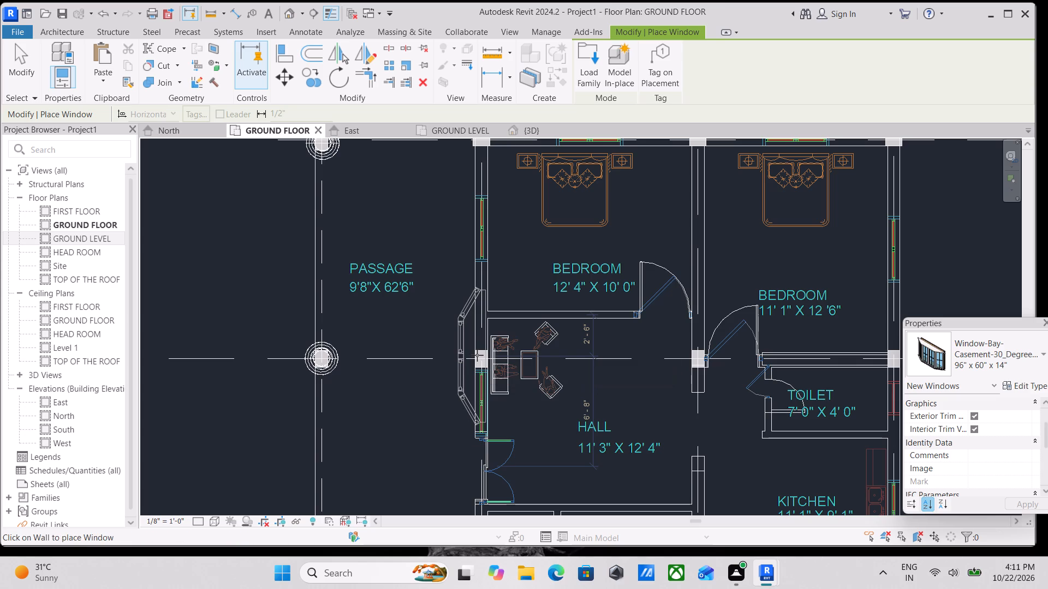
key("Escape")
key("Escape")
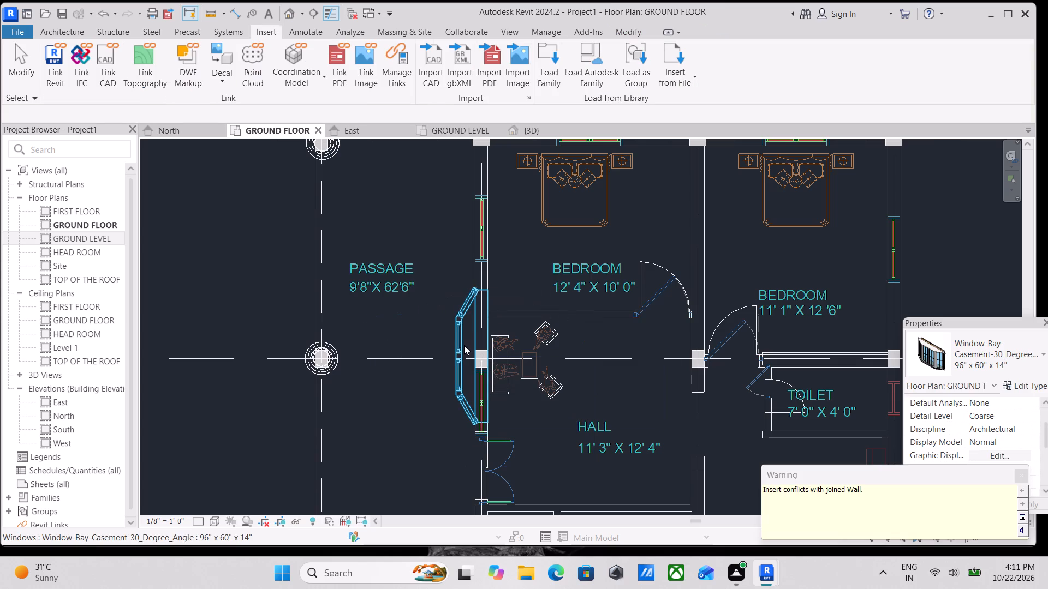
Duplicate the placed bay window's type under the name 30 ANGLE WINDOW DOOR.
left_click(454, 338)
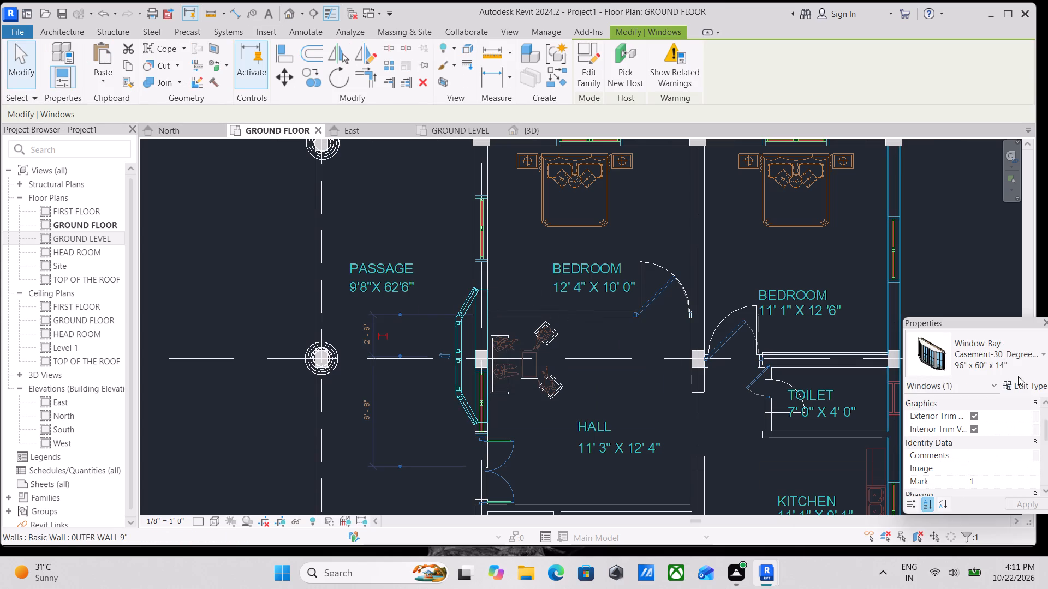
left_click(1038, 386)
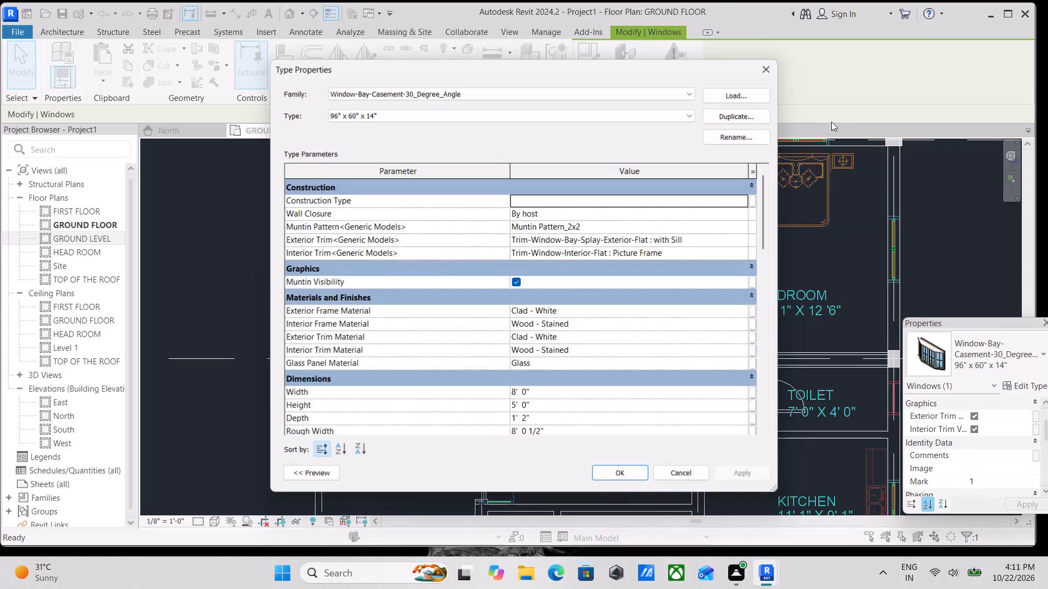
left_click(747, 116)
key("BackSpace")
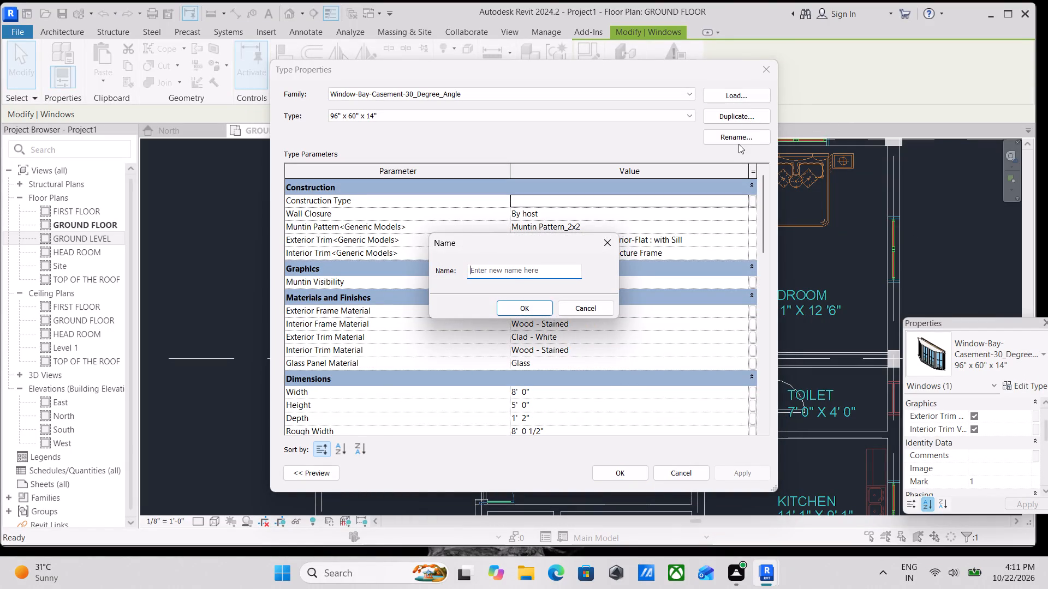
type("30")
key("space")
type("ANG")
key("space")
key("BackSpace")
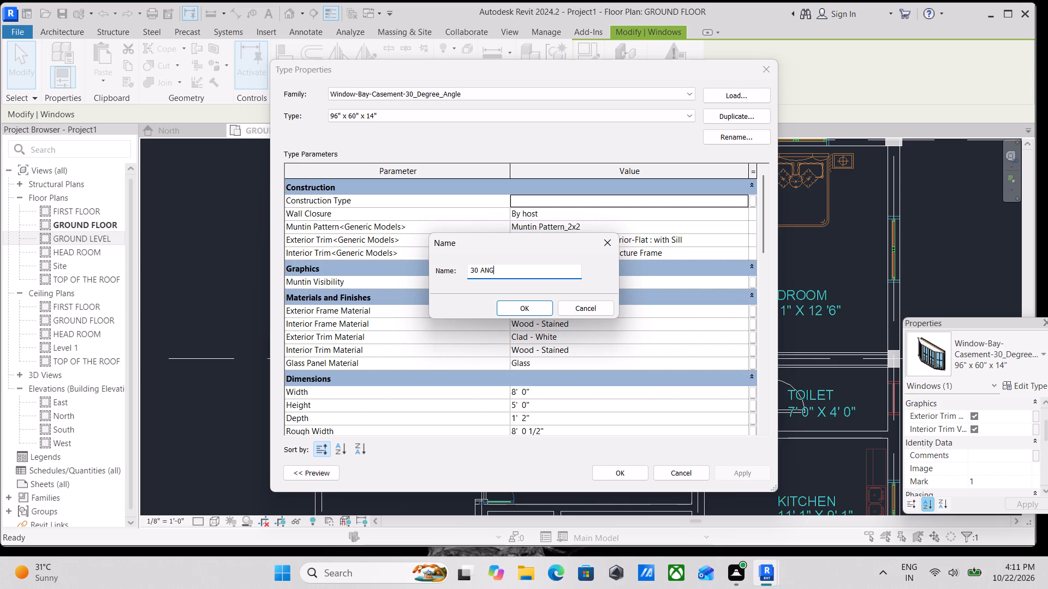
type("LE WINDOW DOOR")
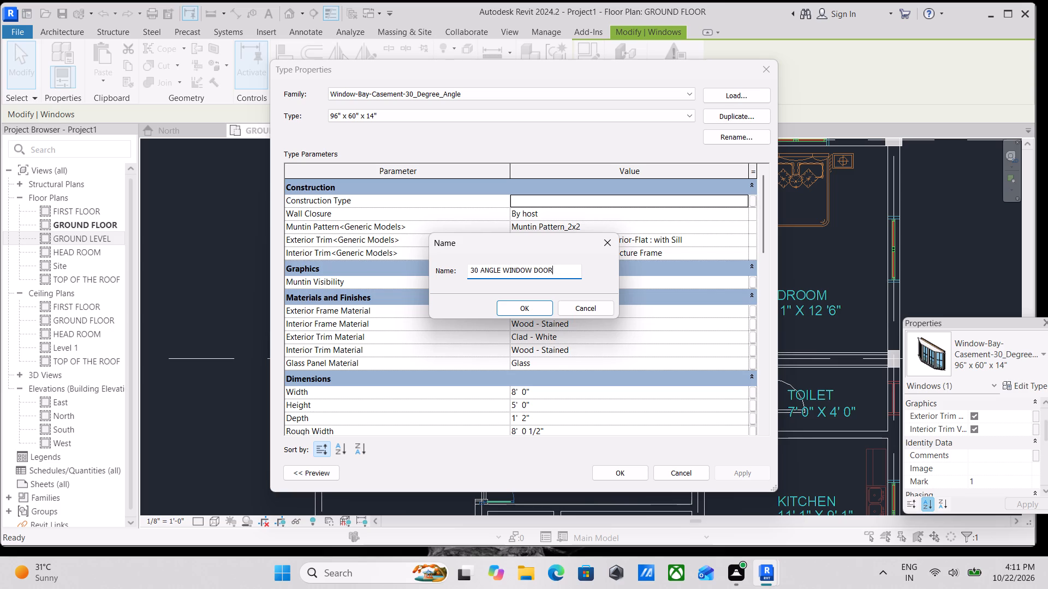
Name the duplicated bay window type 30 ANGLE WINDOW DOORS.
key("s")
left_click(530, 308)
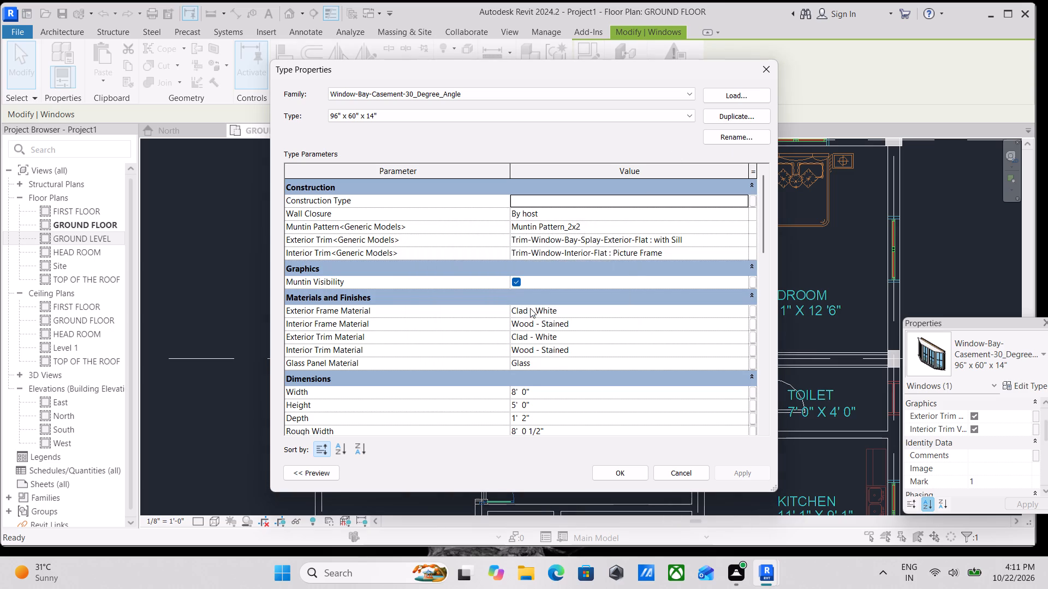
Set the new bay window type's width to 4' and apply the type change.
left_click(549, 389)
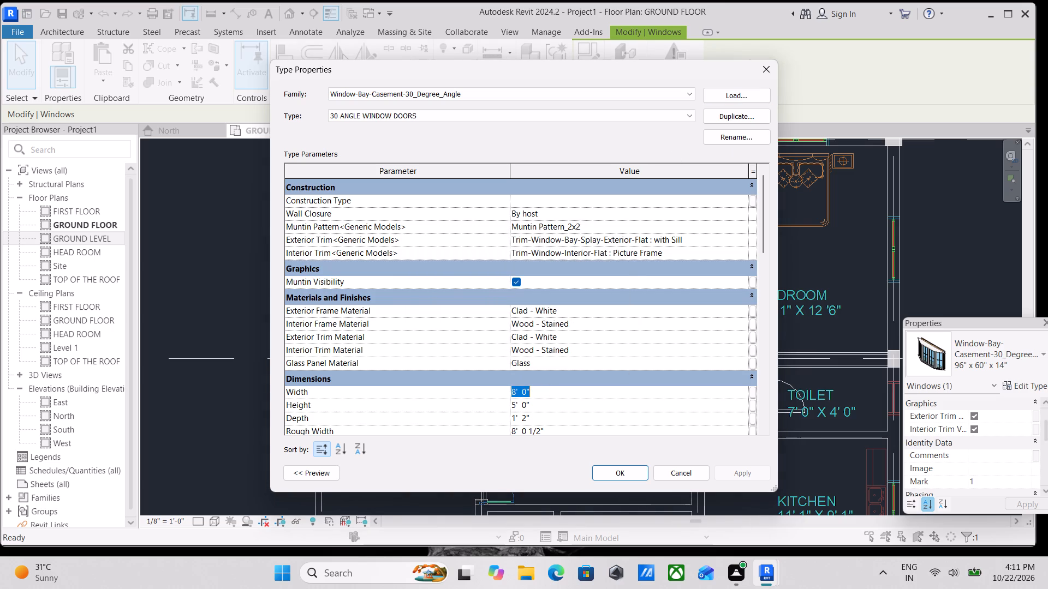
key("4")
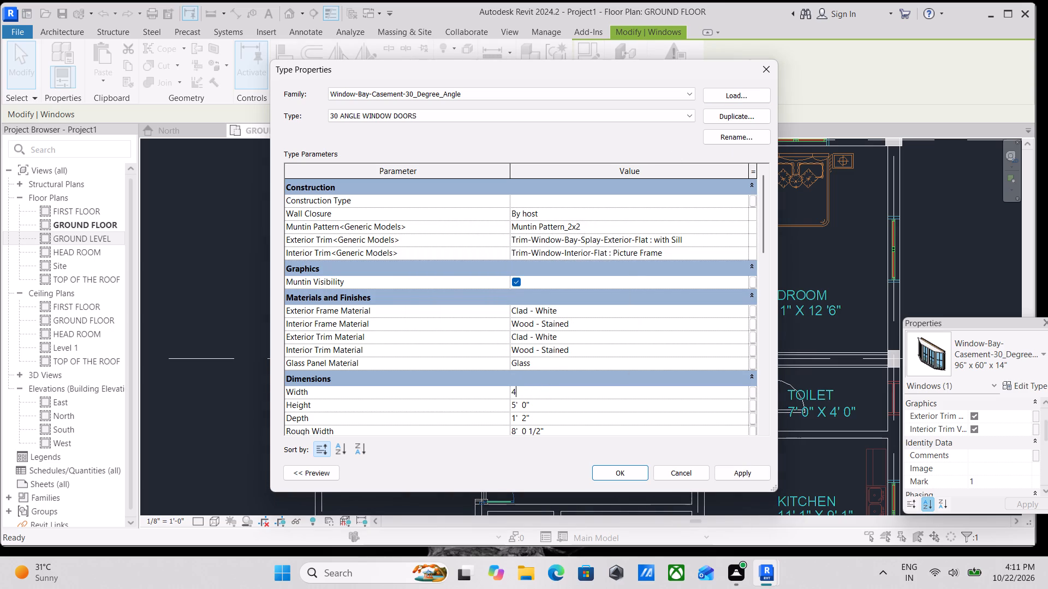
key("apostrophe")
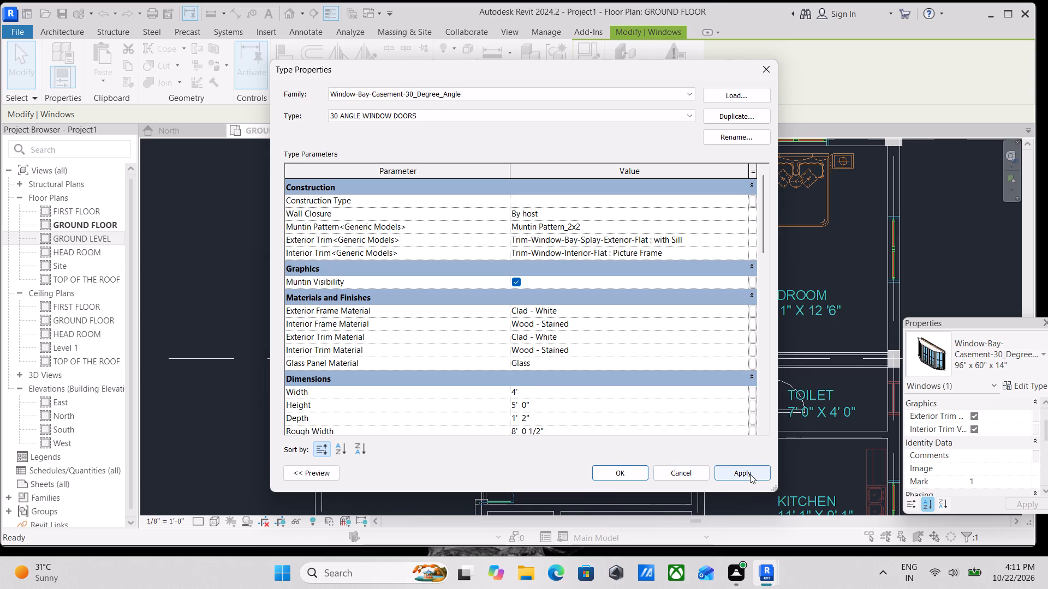
left_click(750, 474)
left_click(613, 471)
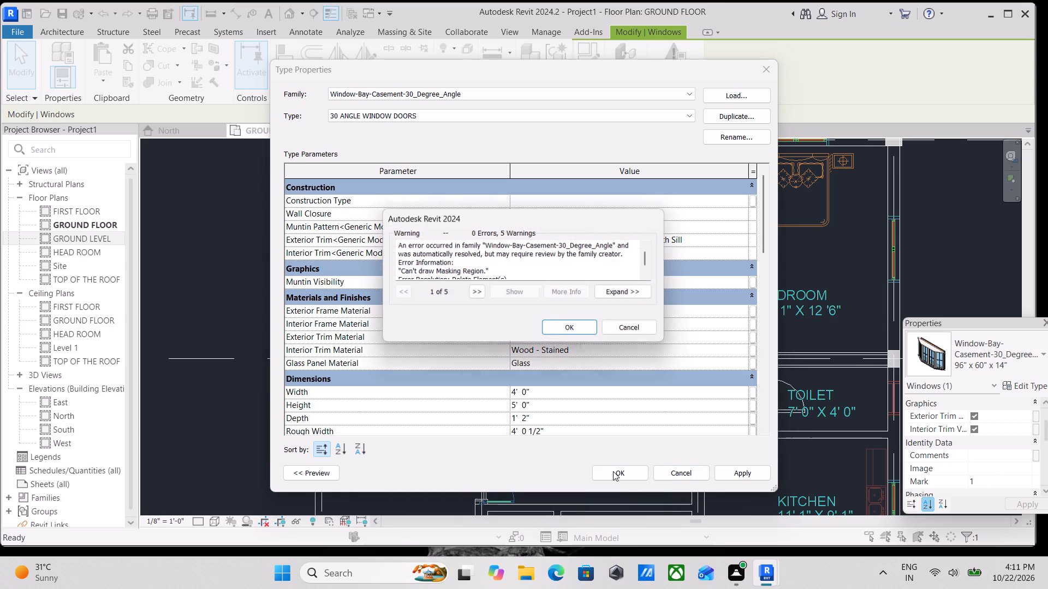
scroll(541, 254, "down", 2)
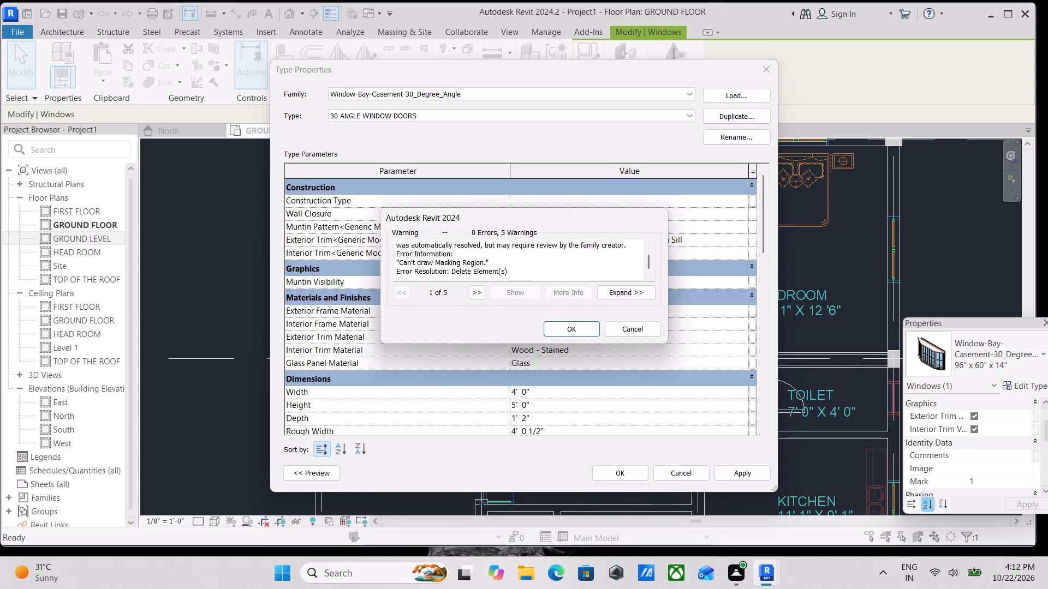
scroll(540, 261, "down", 1)
scroll(540, 265, "up", 2)
left_click(558, 328)
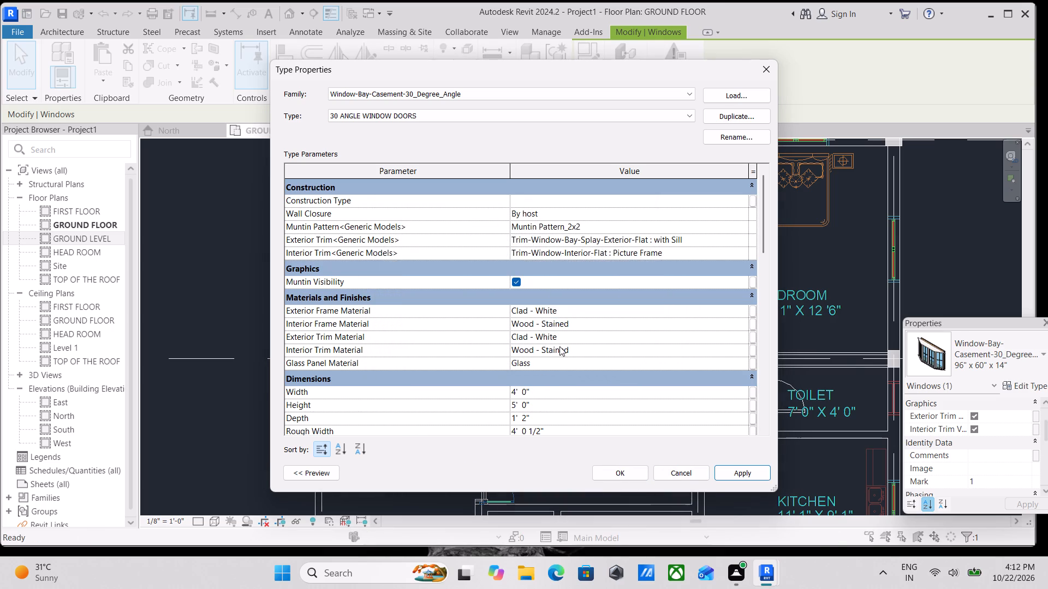
scroll(517, 398, "down", 1)
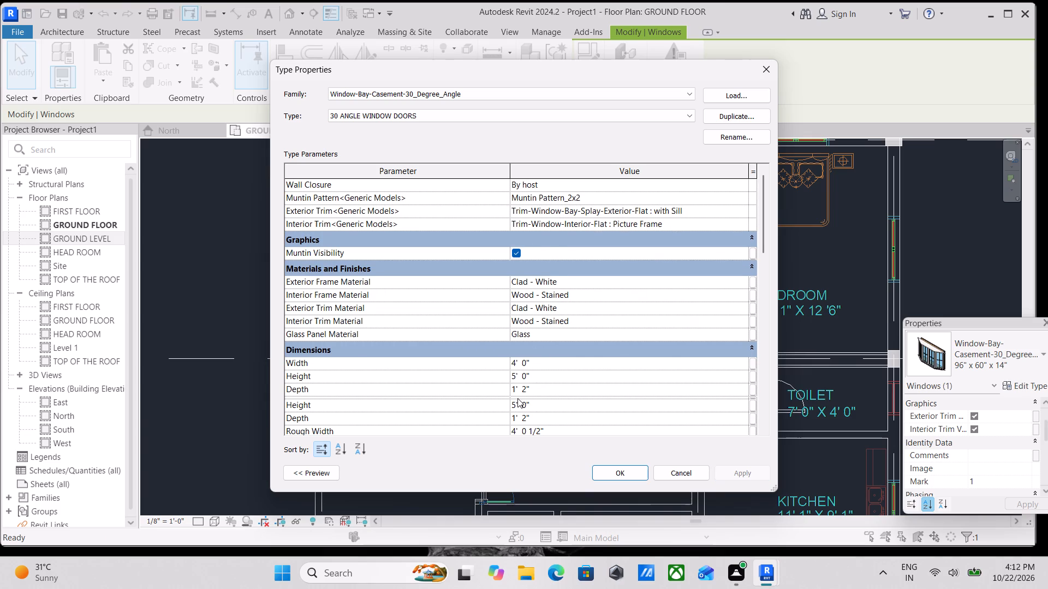
left_click(622, 471)
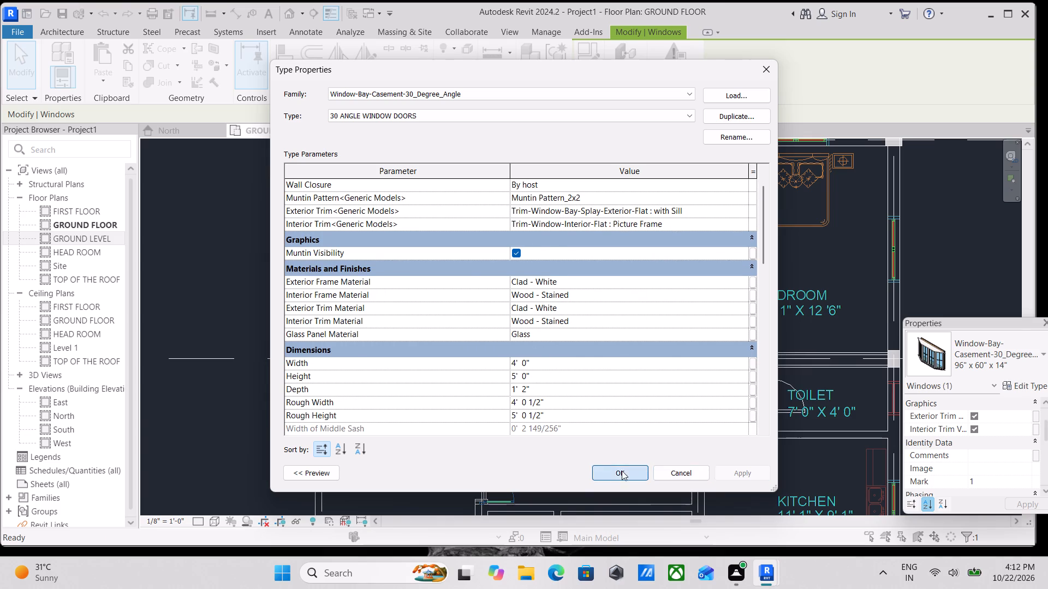
Nudge the bay window along the hall's passage wall onto the window drawn in the CAD plan beside the double door.
scroll(472, 359, "up", 2)
middle_click_drag(472, 360, 534, 304)
left_click(535, 342)
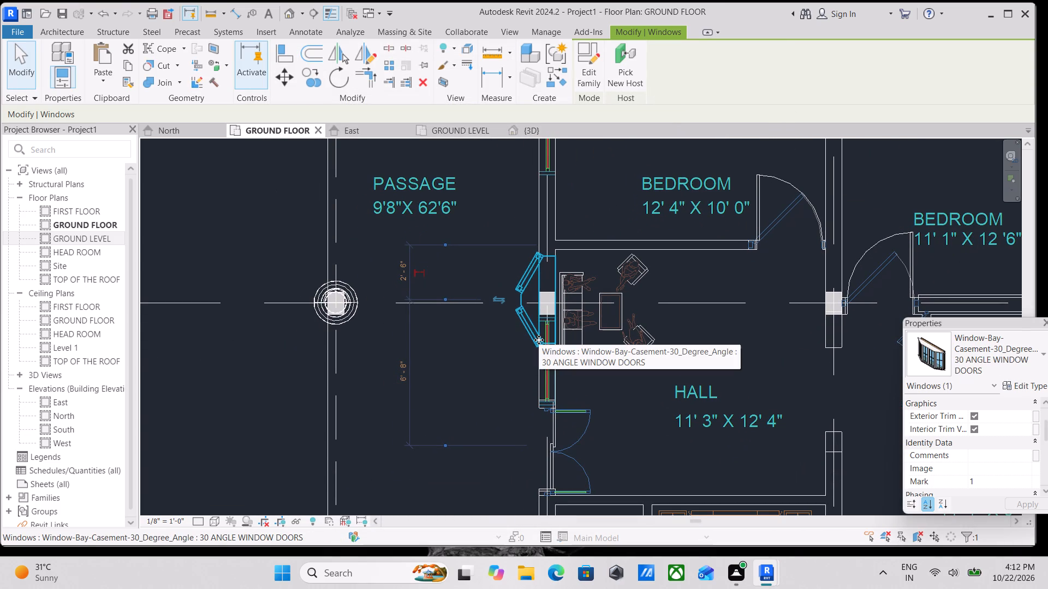
key("Down")
key("Down")
key("Down")
key("Down")
key("Down")
key("Down")
key("Down")
key("Down")
key("Down")
key("Down")
key("Down")
key("Down")
key("Down")
key("Down")
key("Down")
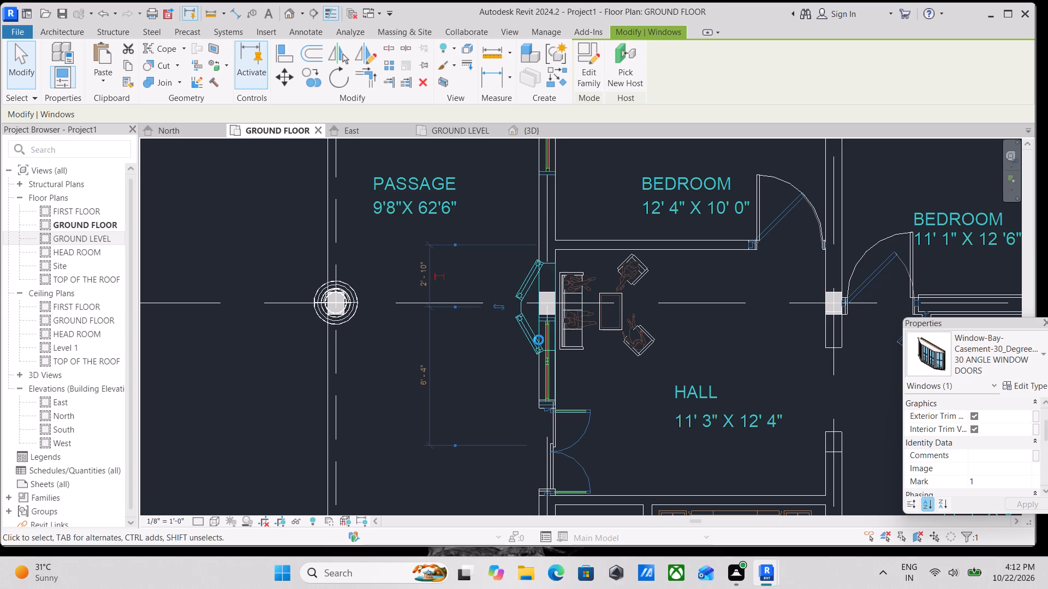
key("Down")
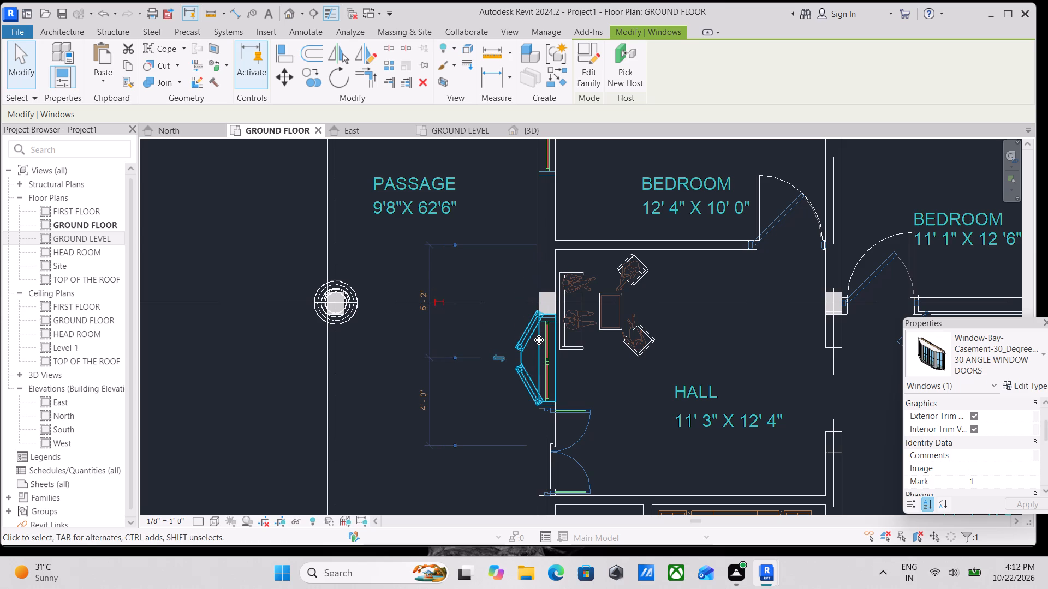
key("Down")
key("Up")
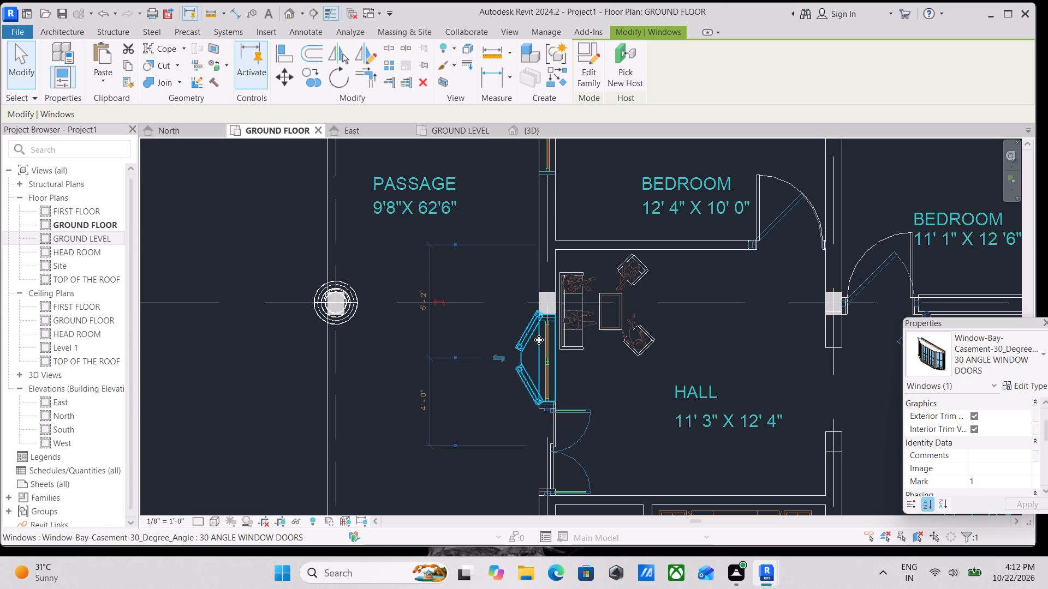
key("Escape")
In the 3D view, nudge the bay window about 1' along the wall, away from the double door.
left_click(532, 131)
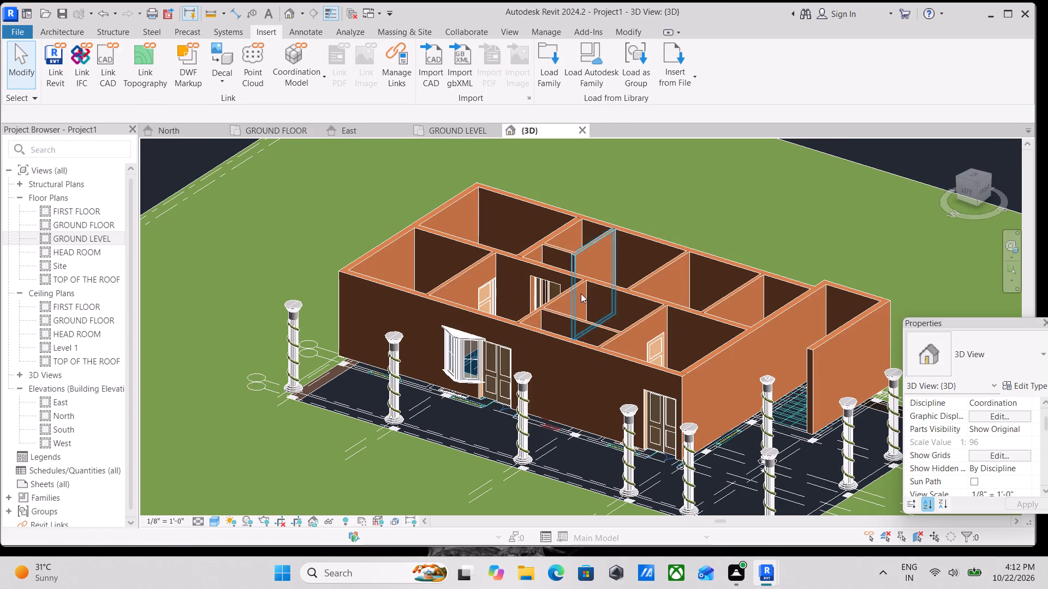
scroll(489, 403, "up", 7)
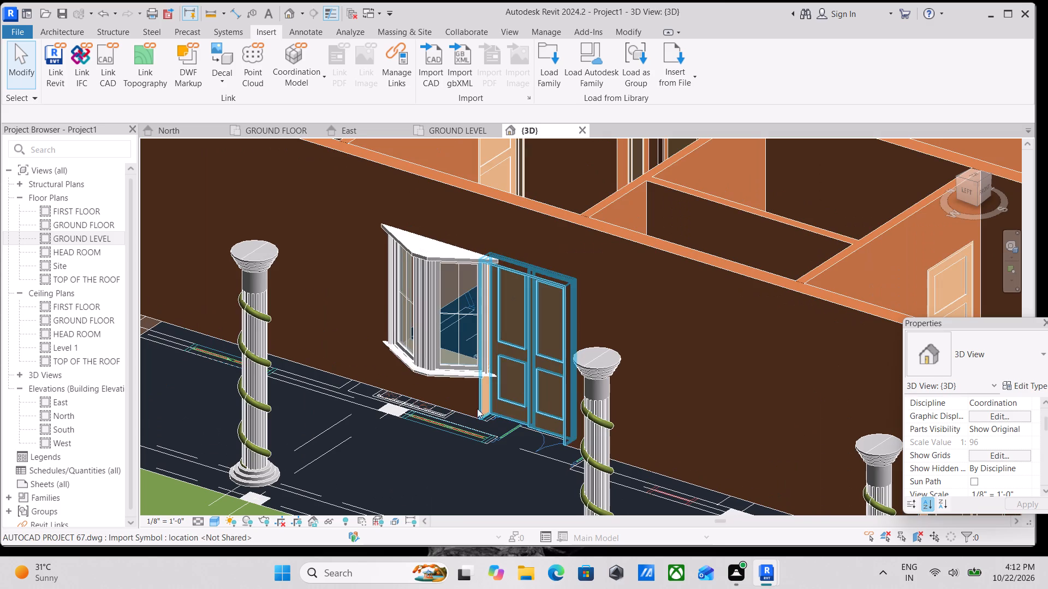
left_click(479, 336)
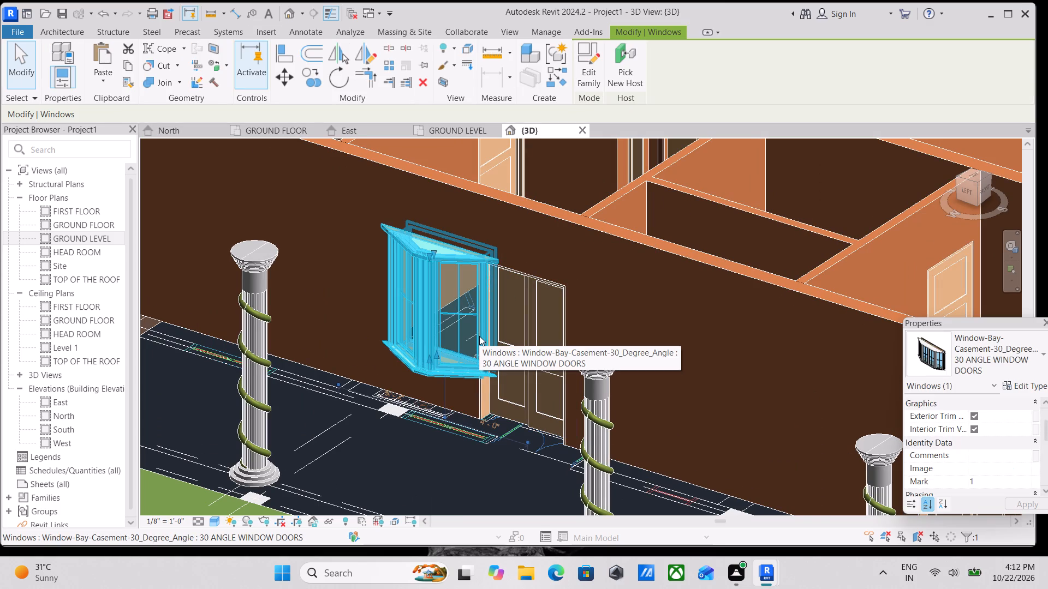
key("Left")
key("Left")
key("Left")
key("Left")
key("Left")
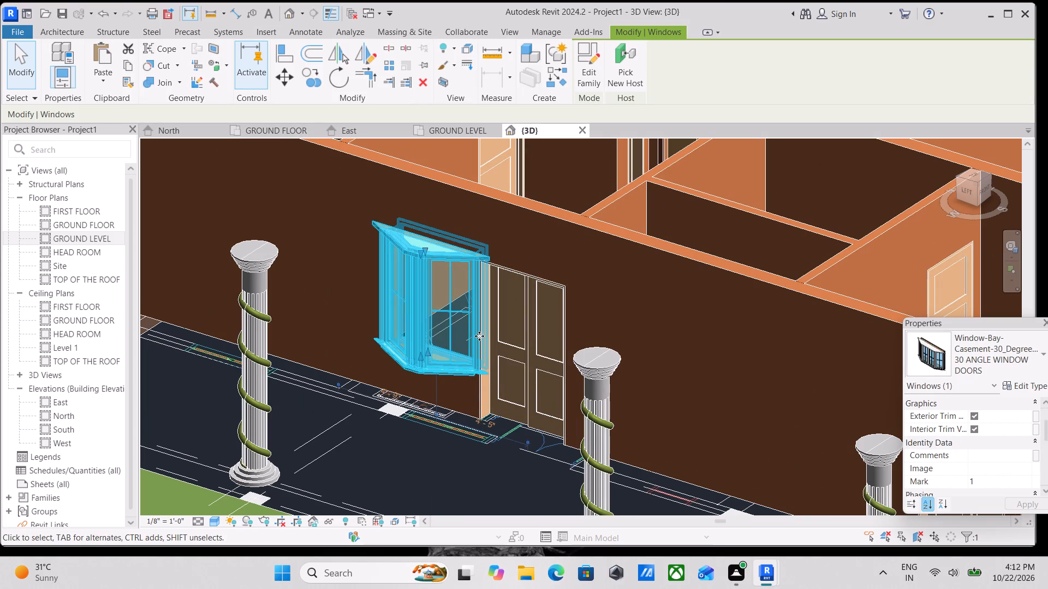
key("Left")
key("Left")
key("Left")
key("Left")
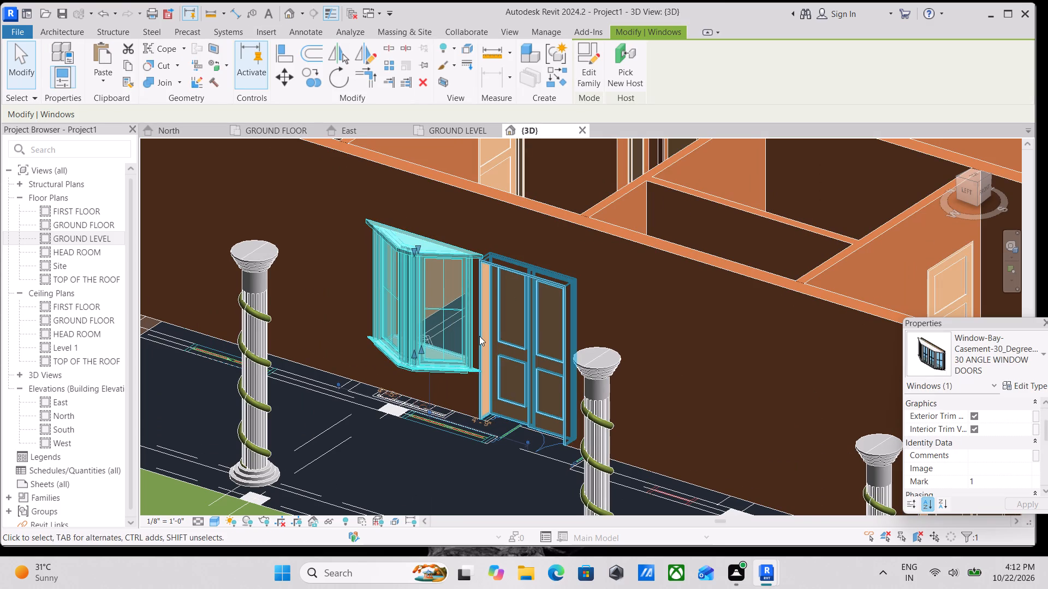
key("Left")
key("Left")
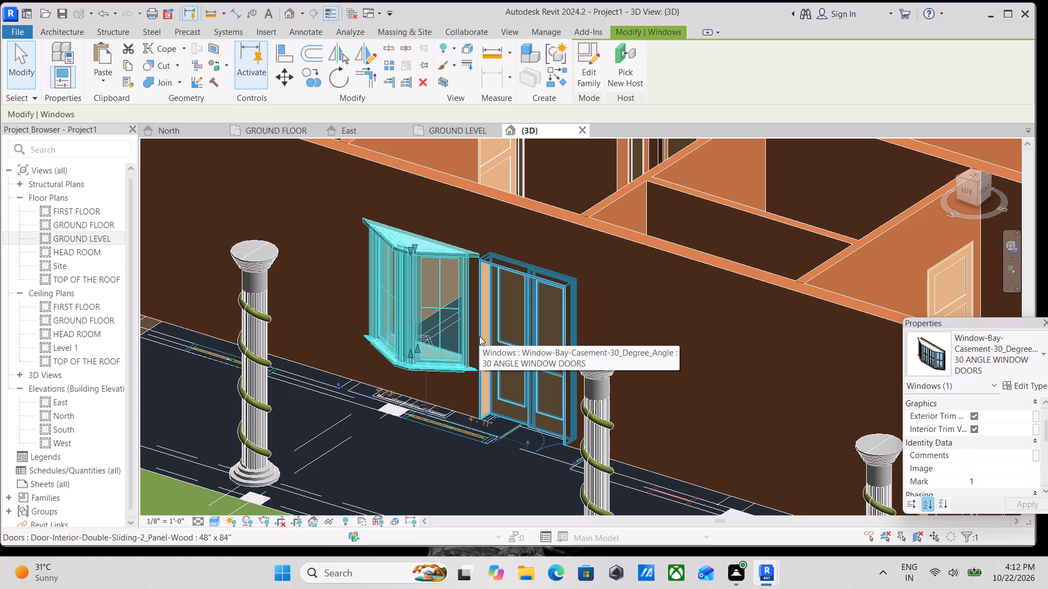
key("Left")
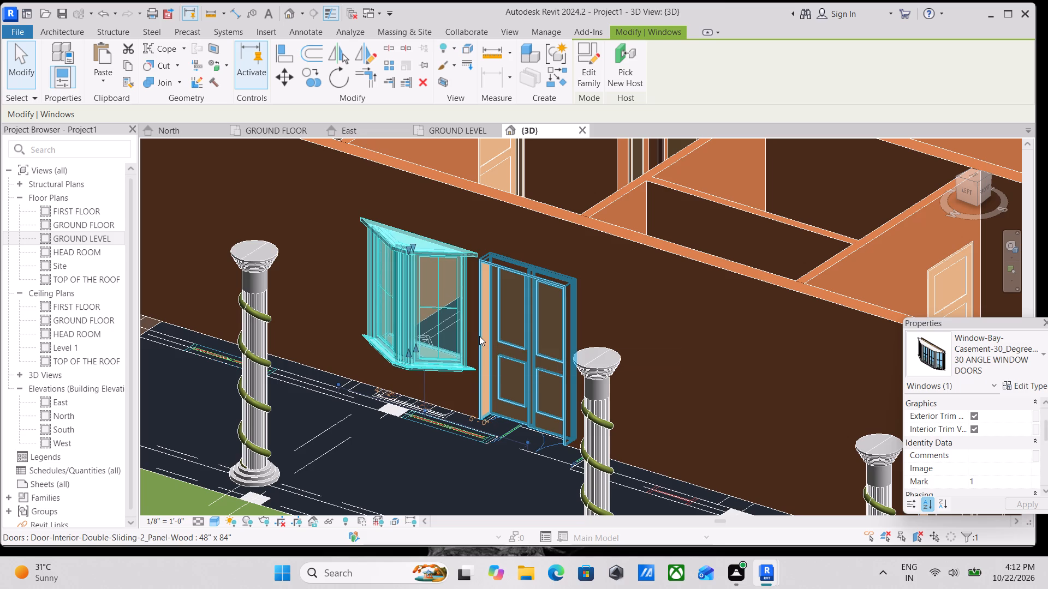
key("Escape")
Examine the bay window's shape and its clearance from the double door in the 3D view.
scroll(428, 308, "up", 2)
middle_click_drag(335, 353, 466, 347)
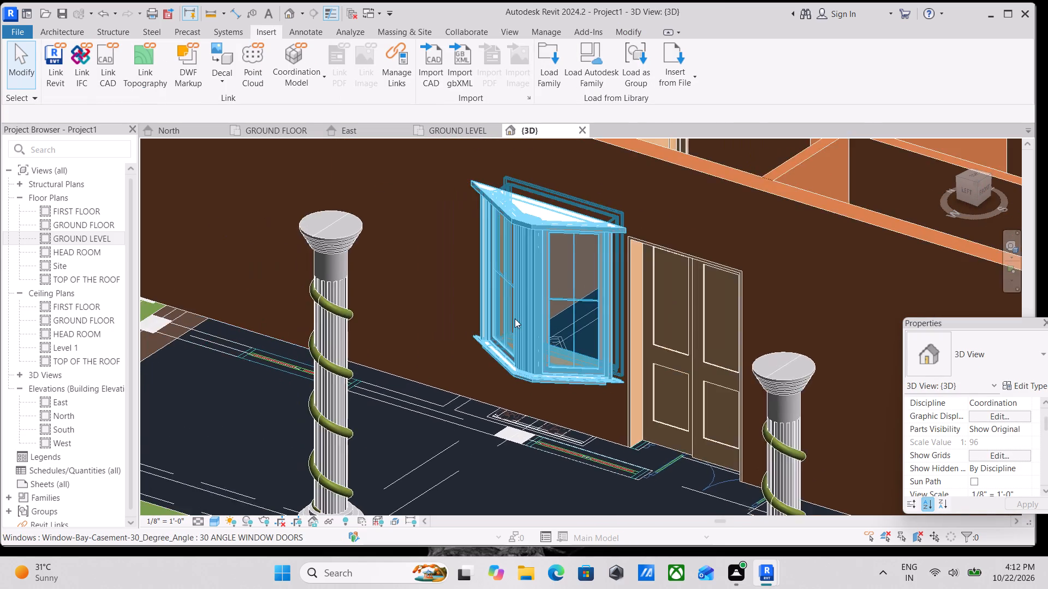
scroll(515, 318, "down", 3)
middle_click_drag(525, 321, 549, 323)
scroll(549, 323, "down", 2)
middle_click_drag(549, 323, 506, 347)
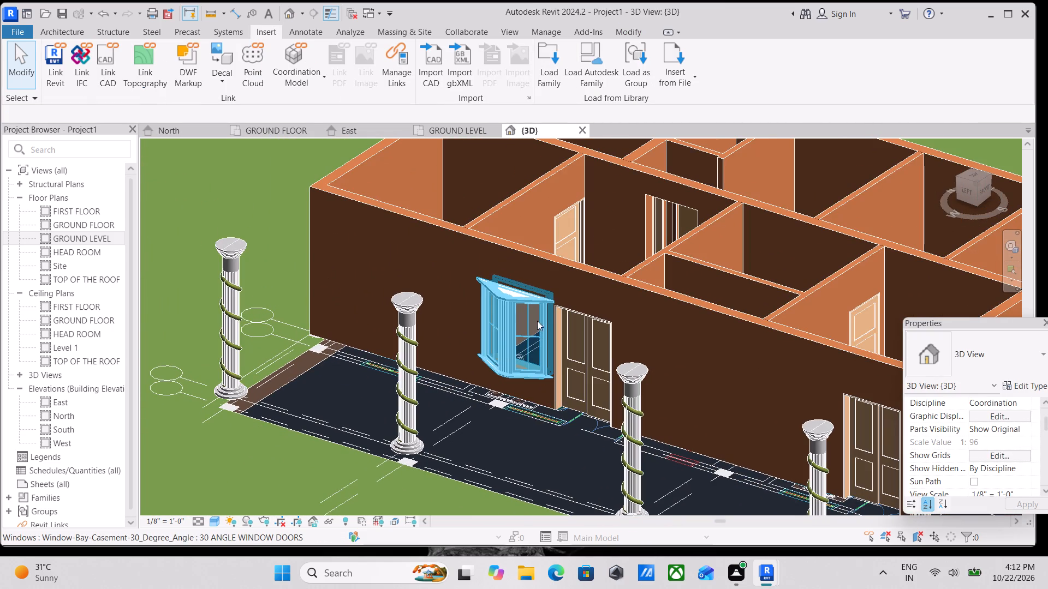
scroll(547, 310, "up", 1)
key("Escape")
scroll(540, 281, "up", 3)
scroll(569, 316, "up", 2)
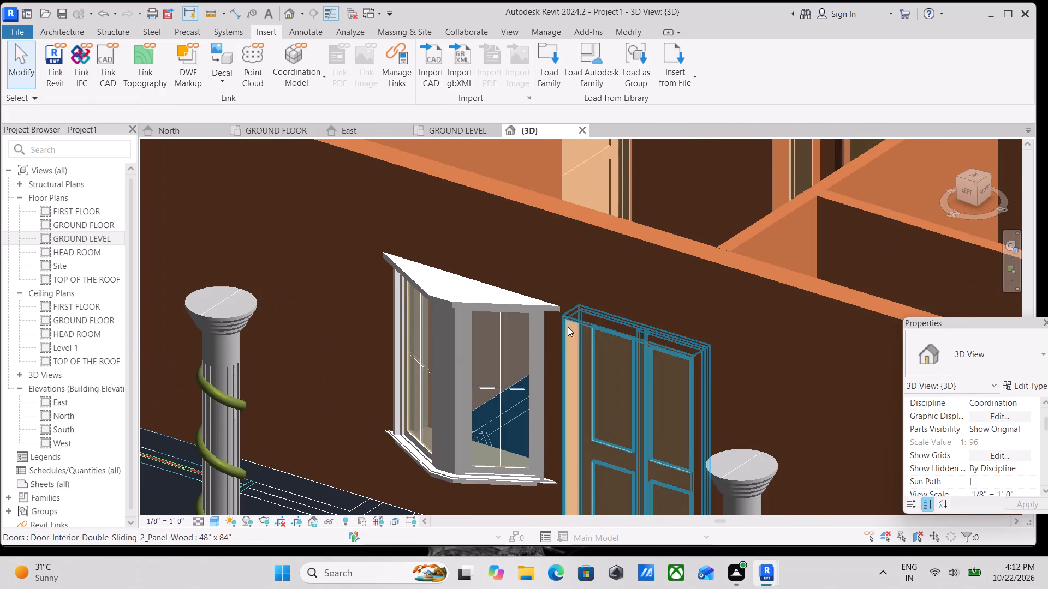
middle_click_drag(516, 356, 561, 330)
scroll(563, 329, "down", 5)
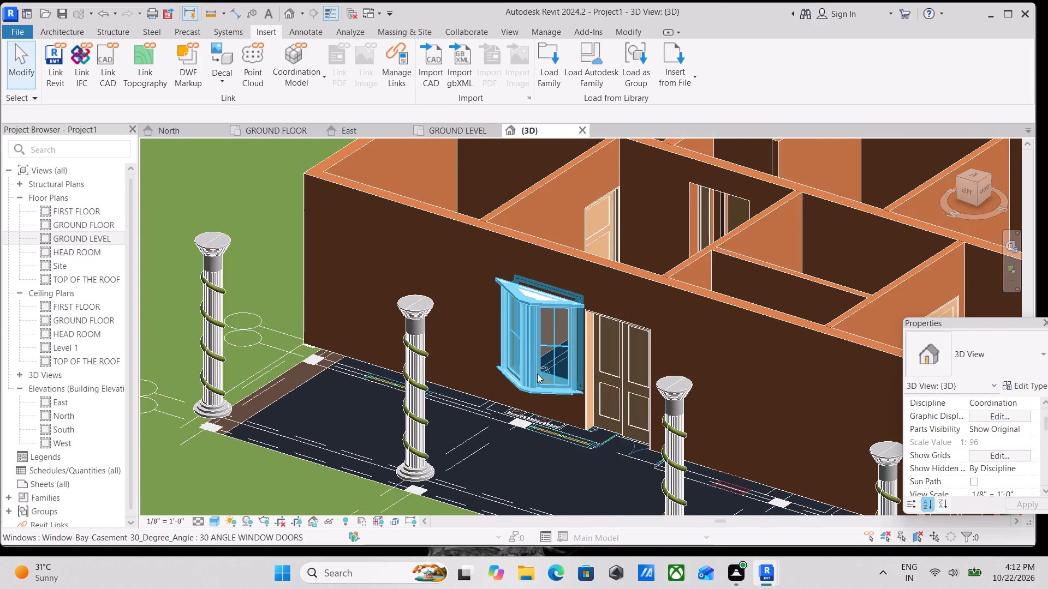
scroll(544, 368, "down", 2)
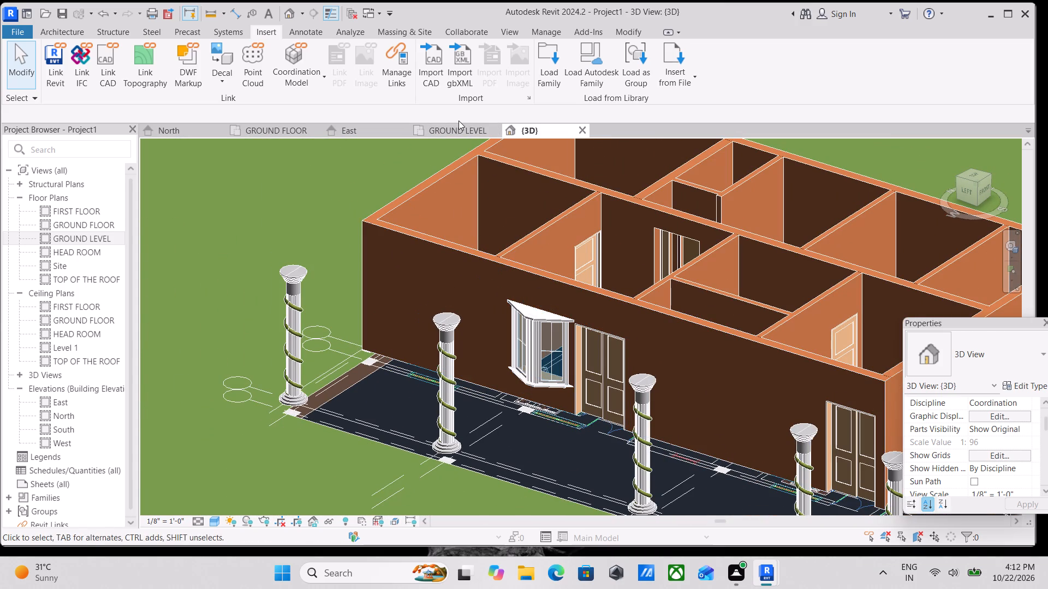
In the GROUND LEVEL plan, set the display to Wireframe and place a similar bay window over the window drawn on the bedroom's passage wall.
left_click(458, 130)
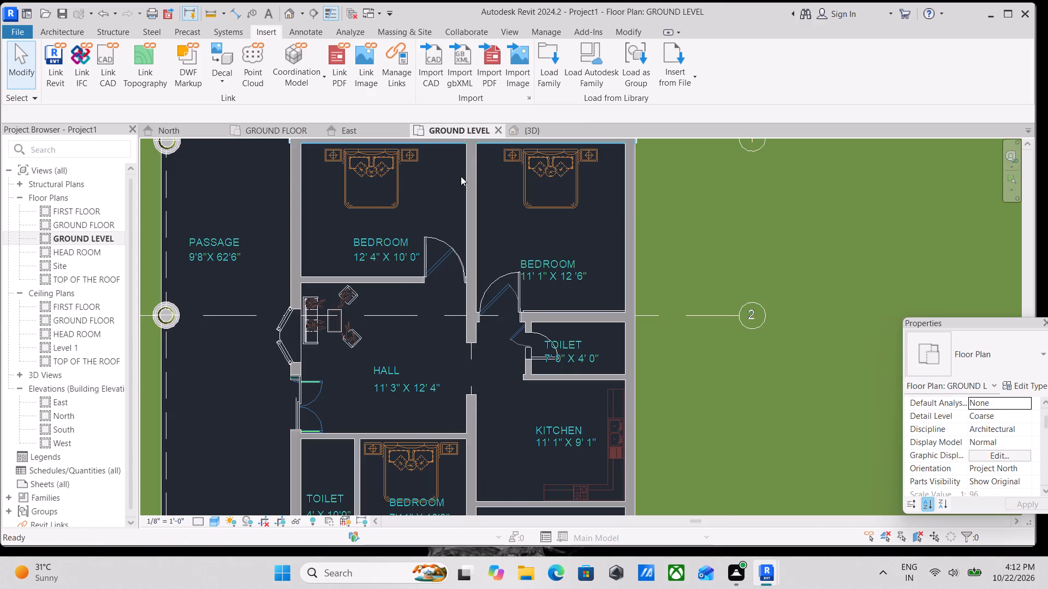
middle_click_drag(314, 299, 416, 326)
scroll(379, 372, "up", 2)
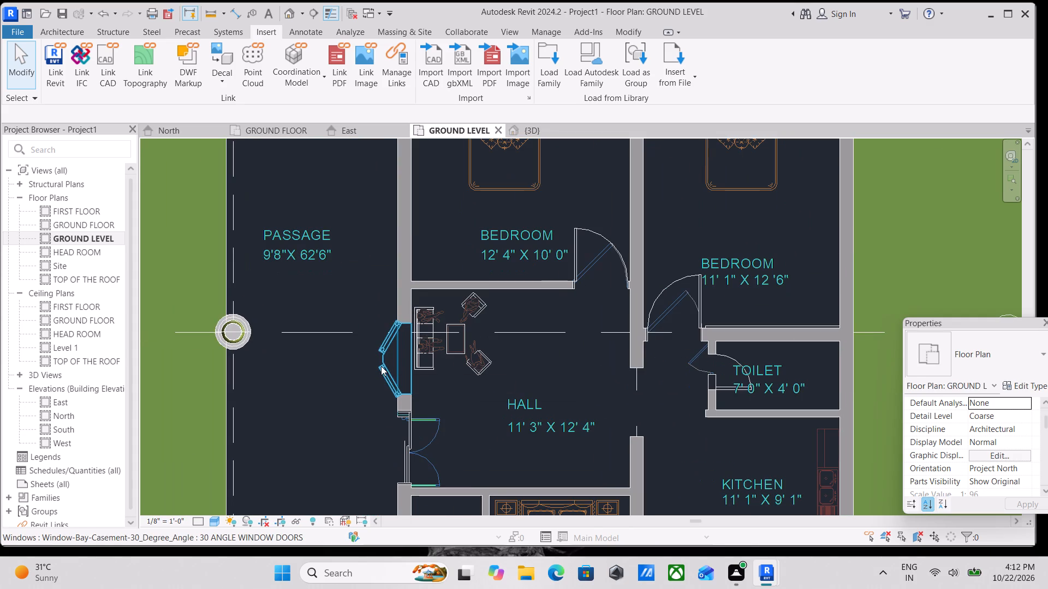
left_click(381, 366)
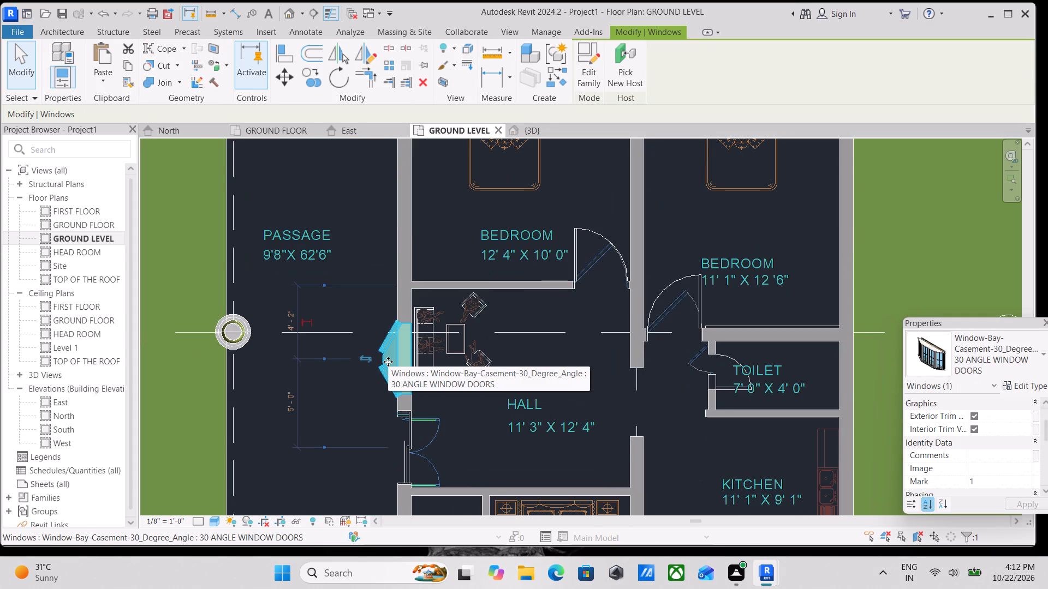
type("CS")
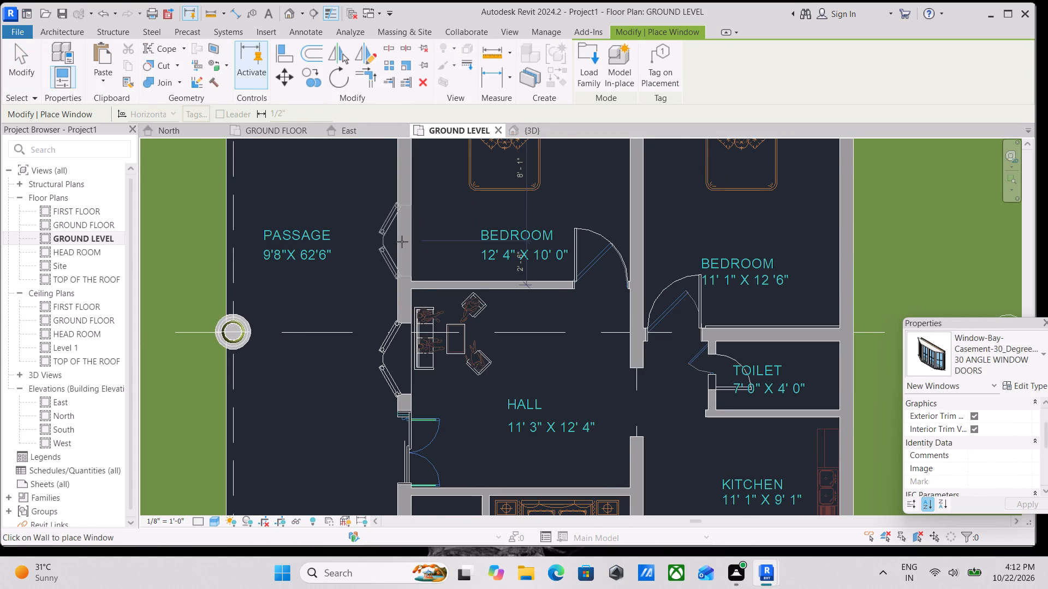
middle_click_drag(402, 242, 401, 375)
left_click(219, 522)
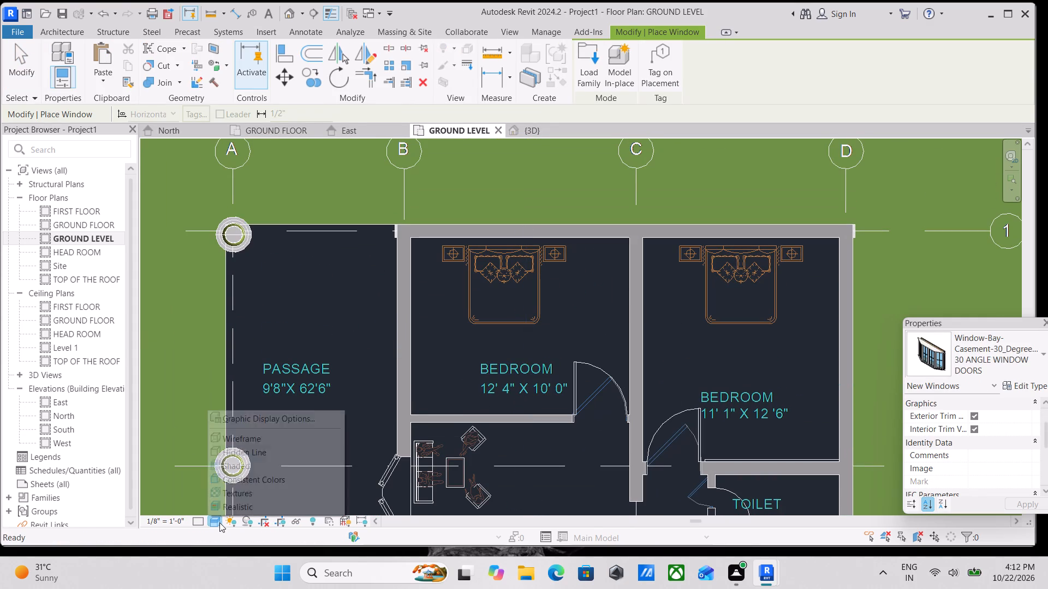
left_click(260, 441)
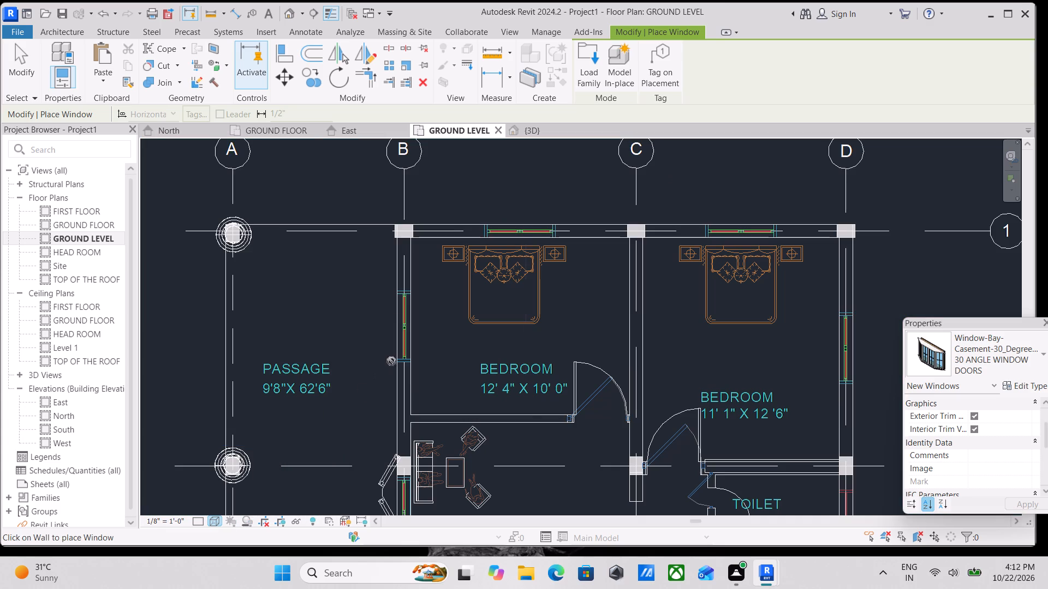
scroll(398, 322, "up", 2)
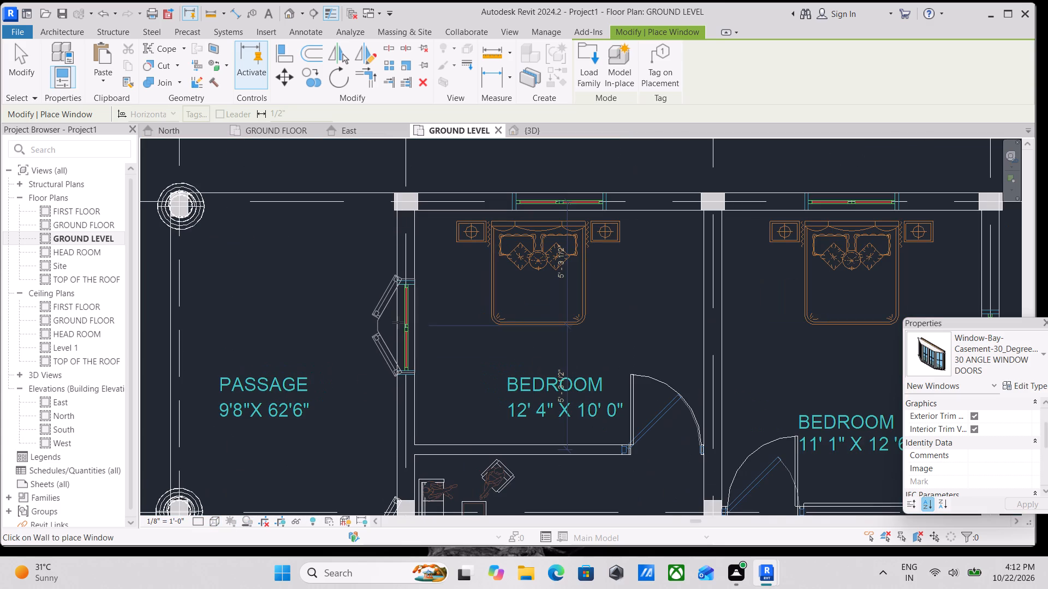
left_click(398, 322)
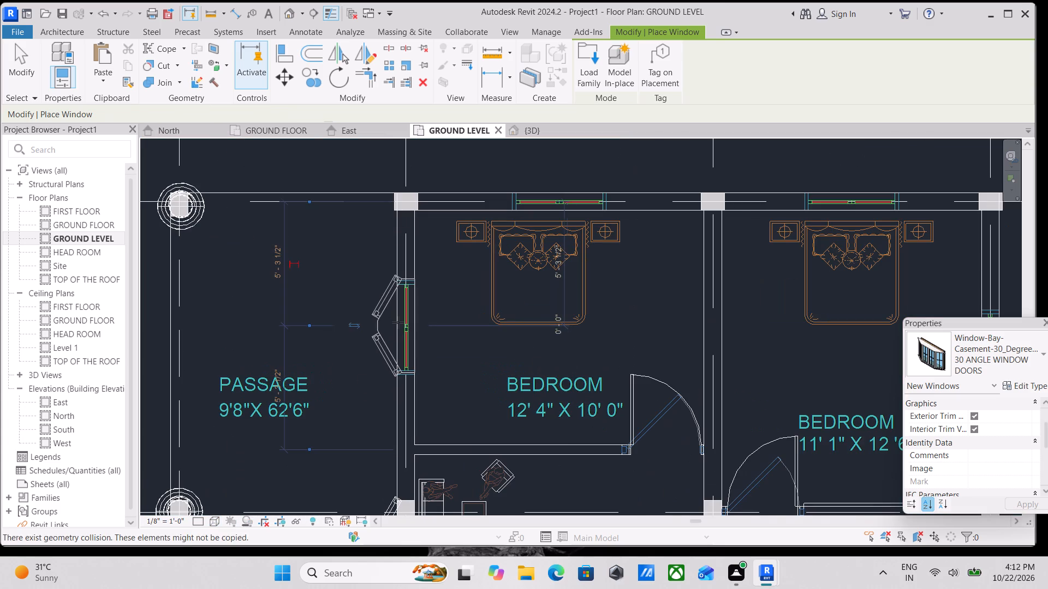
Place bay windows over the CAD windows of the two bedrooms along grid line 1, including the 11'1" x 12'6" bedroom's outer wall on grid D.
middle_click_drag(398, 322, 373, 432)
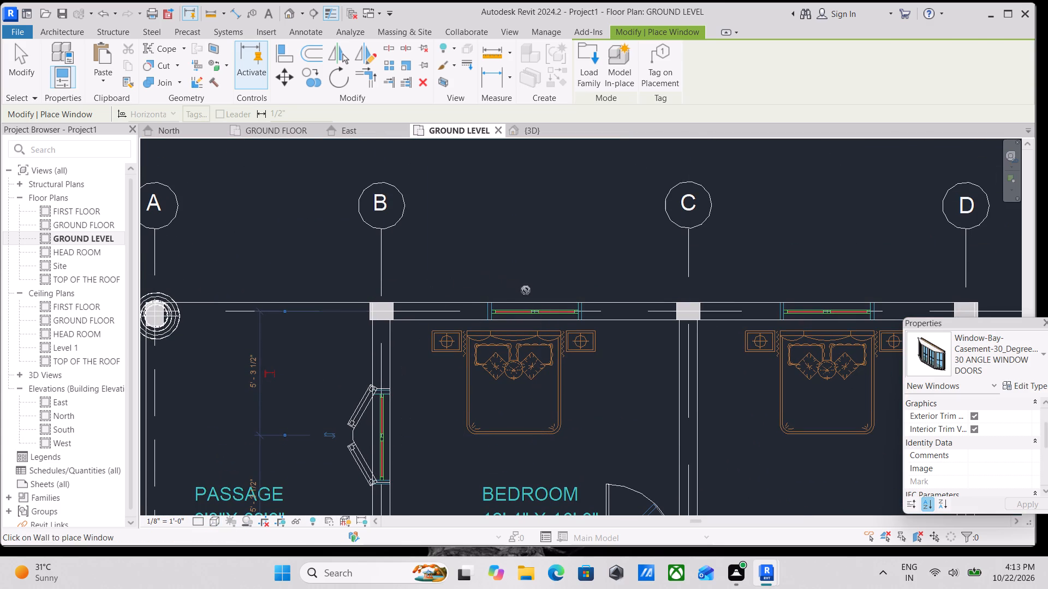
left_click(540, 304)
middle_click_drag(540, 304, 272, 304)
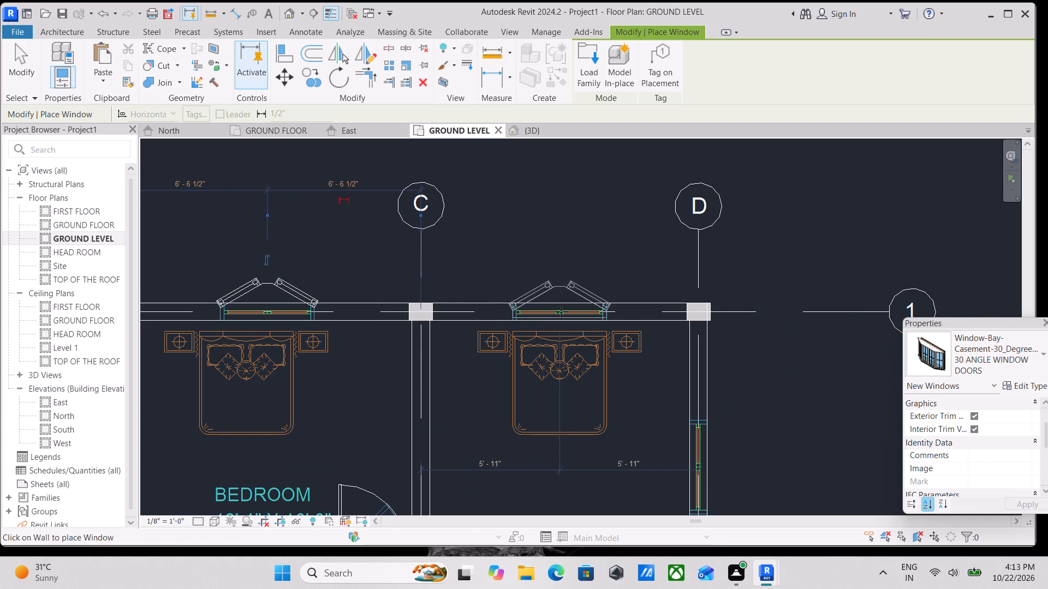
left_click(561, 311)
scroll(575, 280, "down", 1)
middle_click_drag(574, 291, 543, 190)
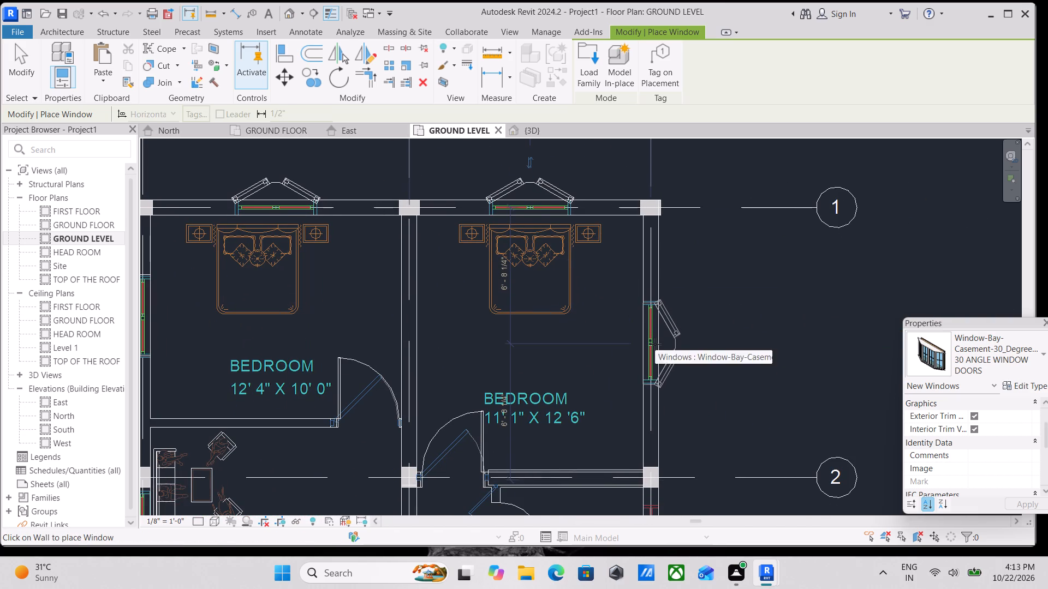
left_click(655, 344)
Place the same bay window over the window drawn on the grid D wall of the 11'1" x 9'2" bedroom.
scroll(655, 344, "down", 1)
middle_click_drag(655, 344, 556, 151)
scroll(555, 306, "down", 1)
middle_click_drag(555, 295, 563, 194)
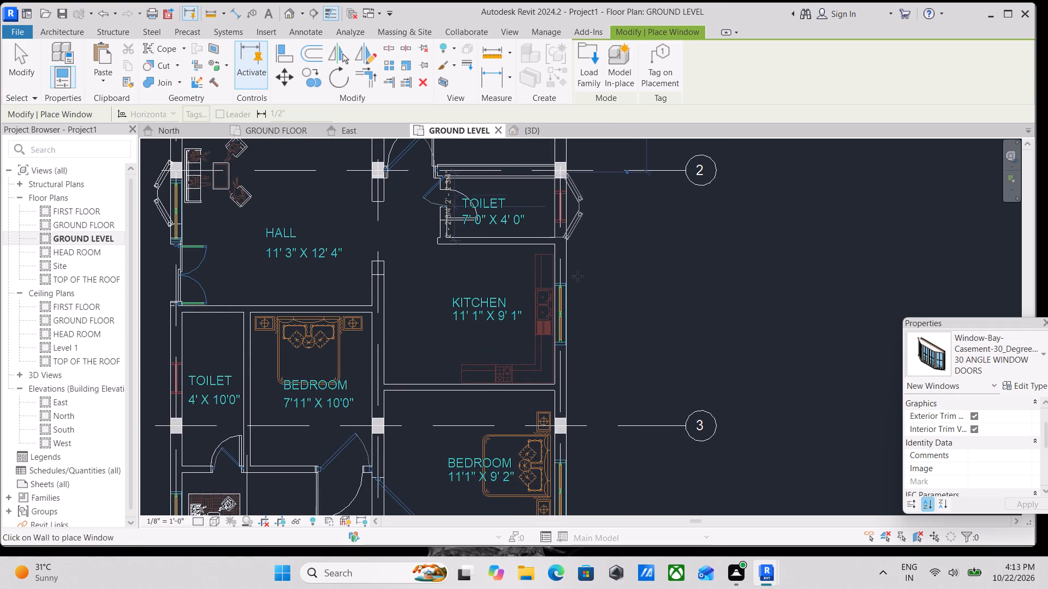
middle_click_drag(584, 370, 583, 161)
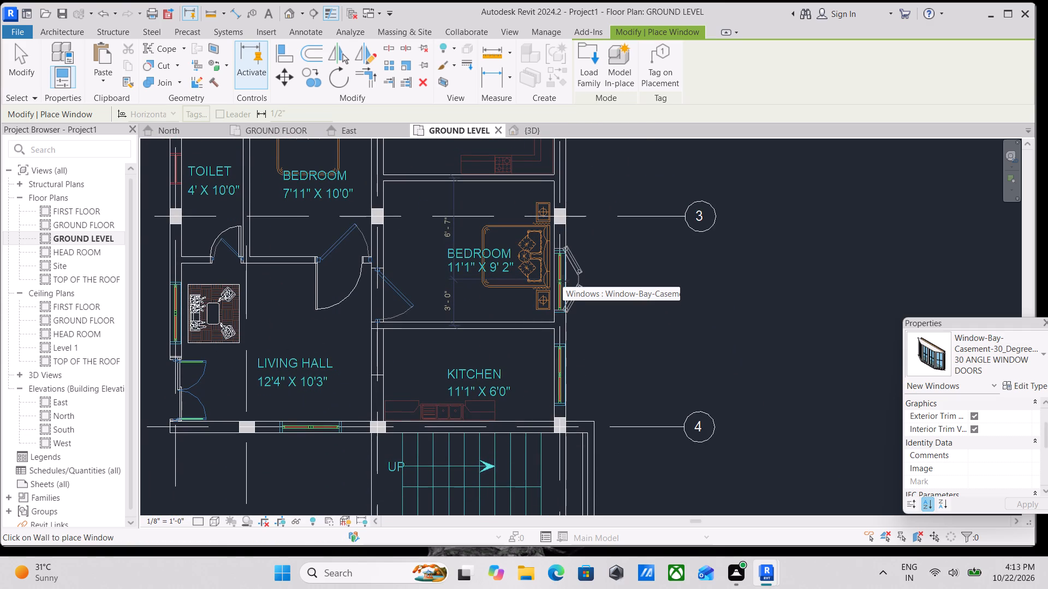
left_click(563, 281)
Place the bay window over the window drawn on the living hall's passage wall beside the double door, and end window placement.
scroll(600, 274, "down", 1)
middle_click_drag(600, 288, 603, 227)
scroll(628, 316, "down", 1)
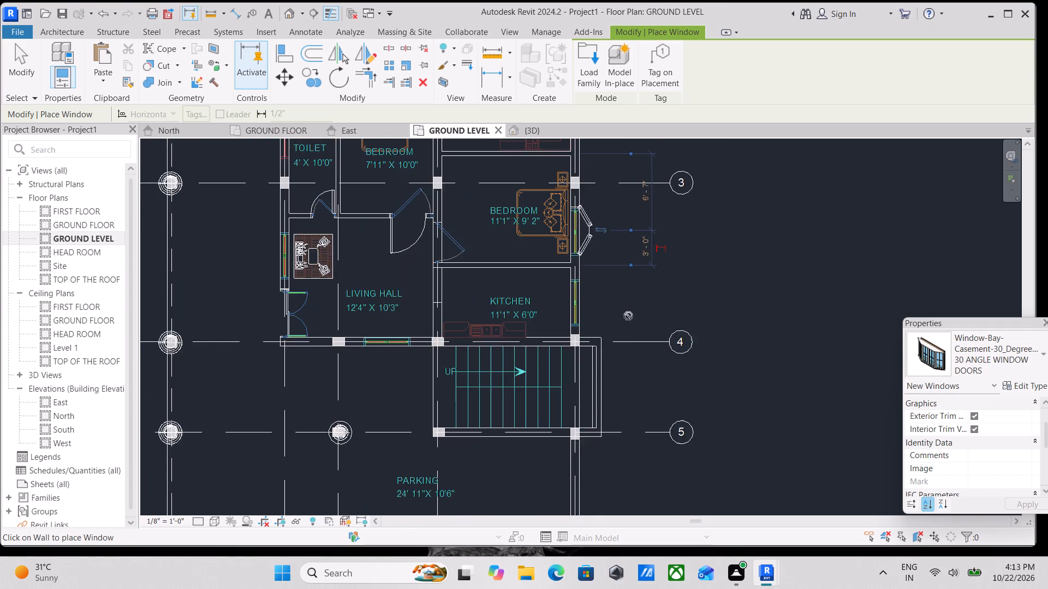
middle_click_drag(628, 316, 644, 271)
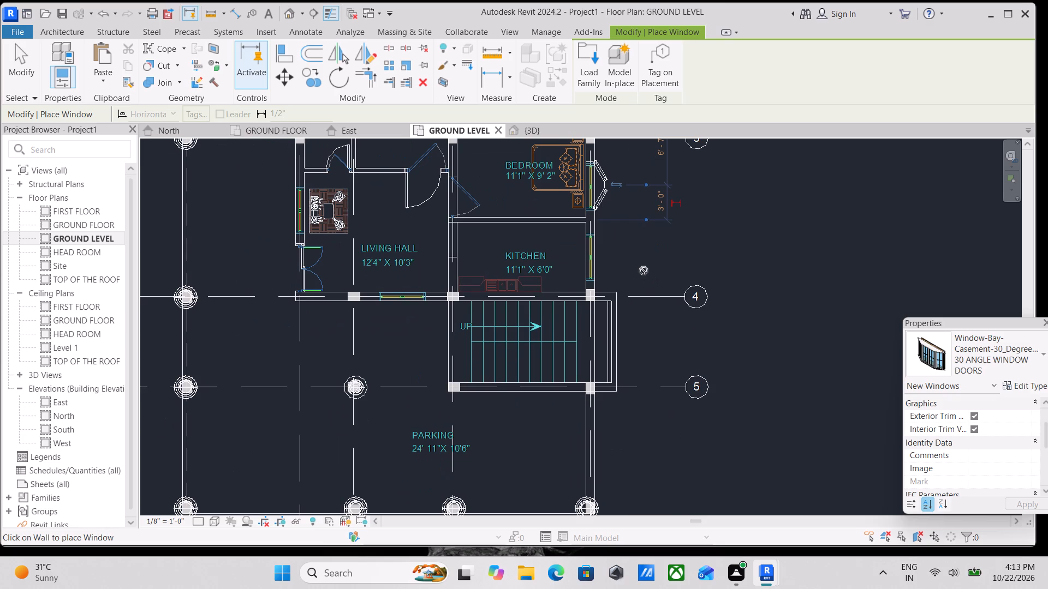
middle_click_drag(205, 271, 301, 437)
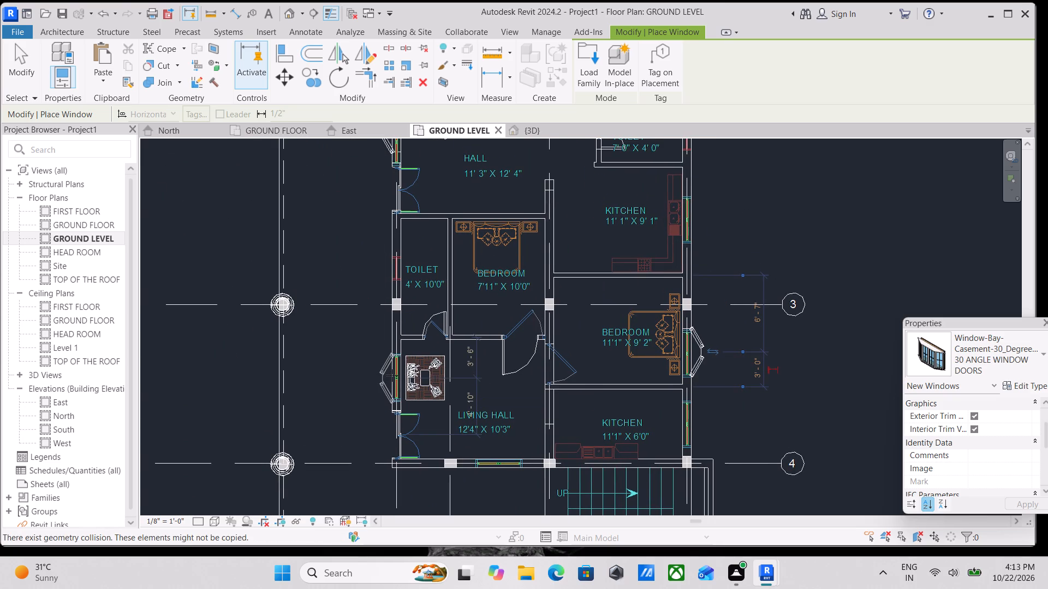
left_click(392, 375)
key("Escape")
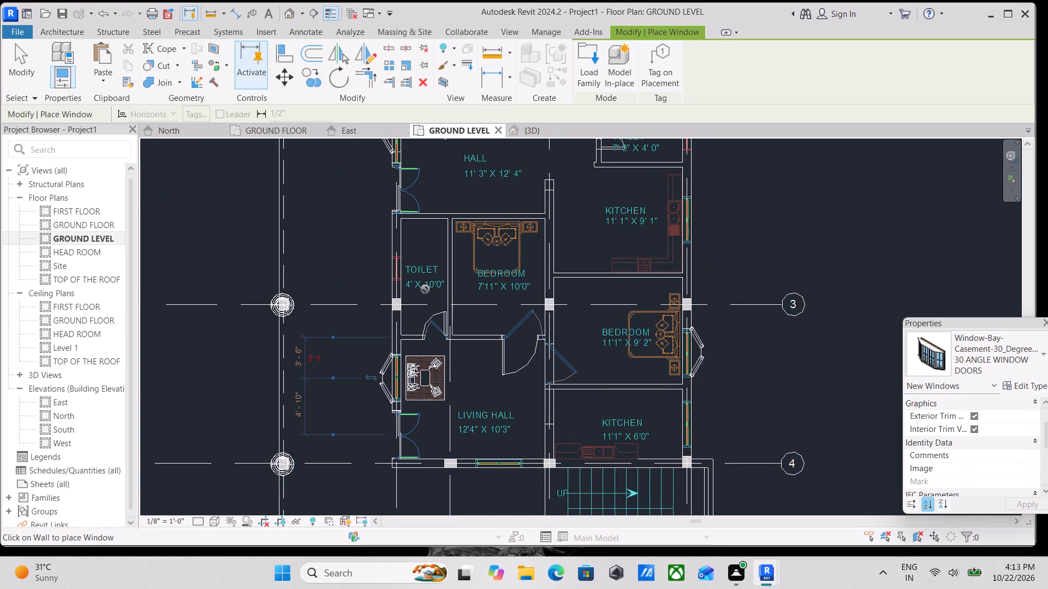
scroll(425, 289, "down", 3)
key("Escape")
key("Escape")
In the 3D view, nudge the living hall's bay window about 6" along the wall, away from the double door.
scroll(394, 306, "up", 1)
scroll(394, 292, "down", 1)
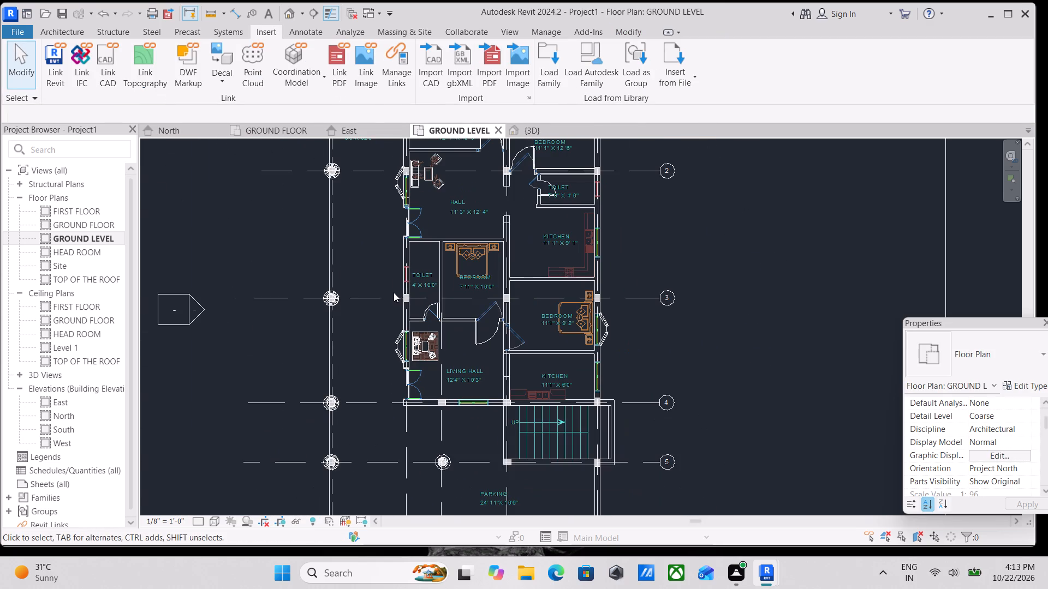
left_click(538, 129)
scroll(535, 289, "down", 3)
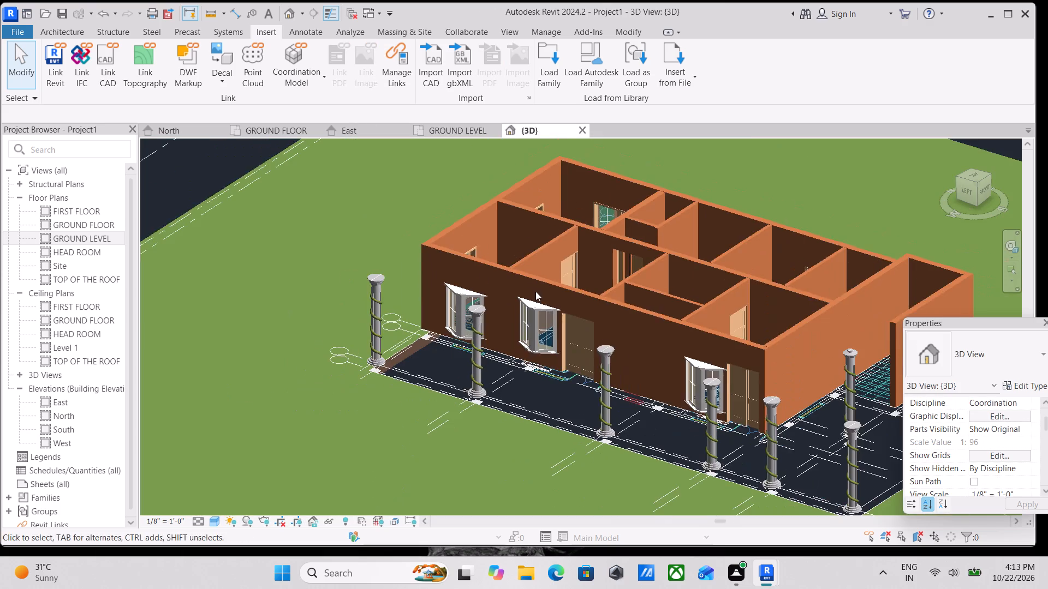
scroll(693, 401, "up", 4)
scroll(698, 350, "up", 2)
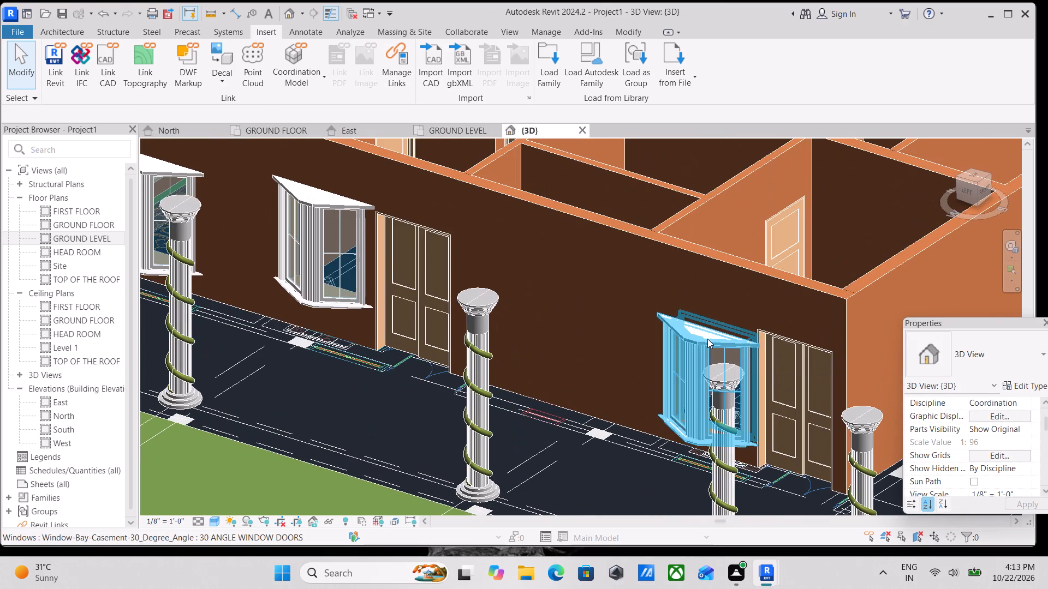
left_click(707, 339)
scroll(987, 464, "down", 2)
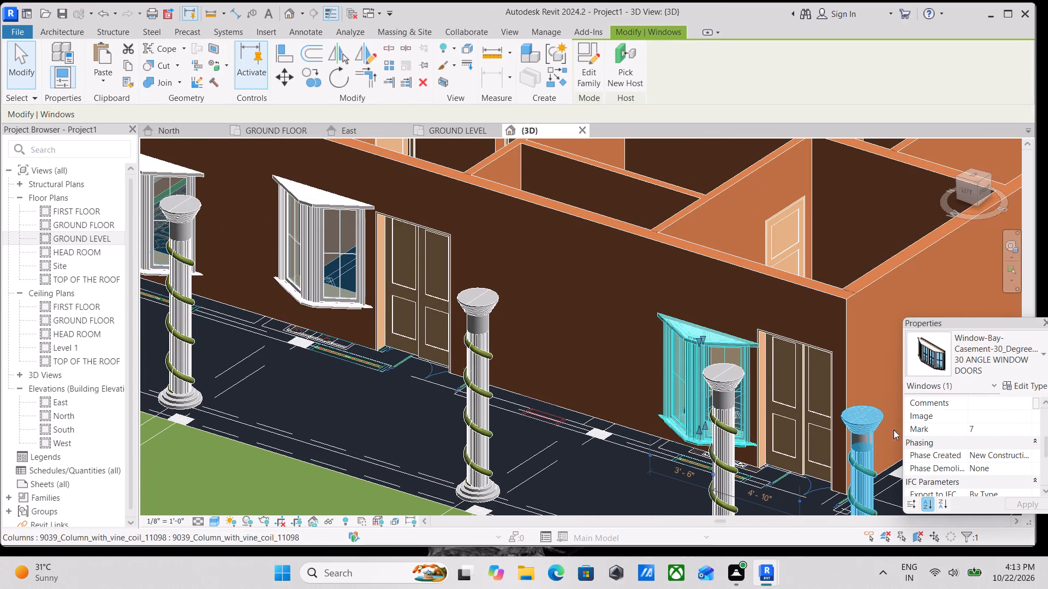
scroll(784, 389, "down", 1)
middle_click_drag(783, 389, 829, 428)
middle_click_drag(763, 386, 682, 348)
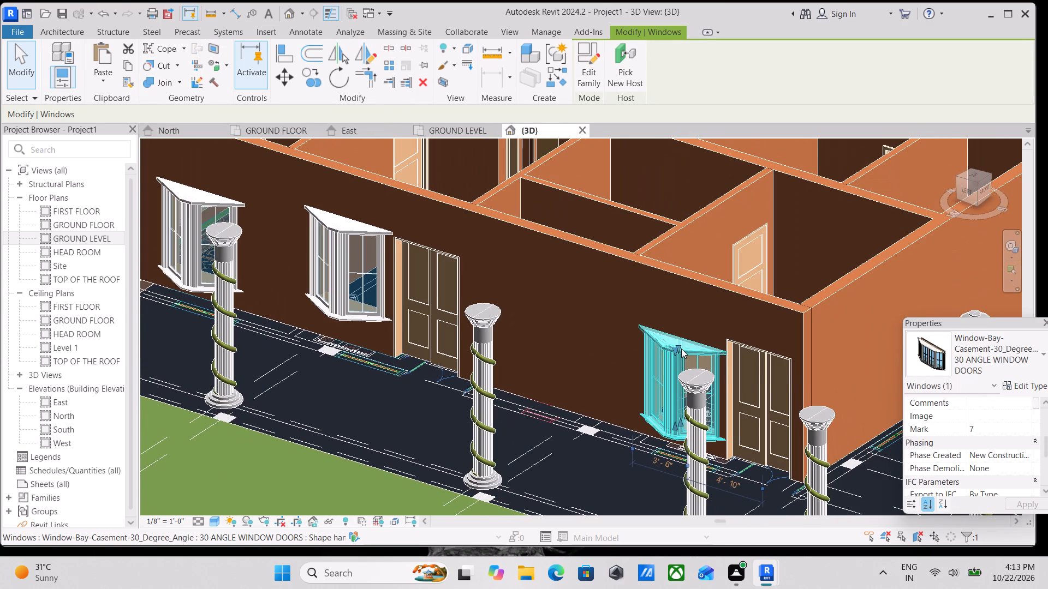
key("Left")
key("Left")
key("Left")
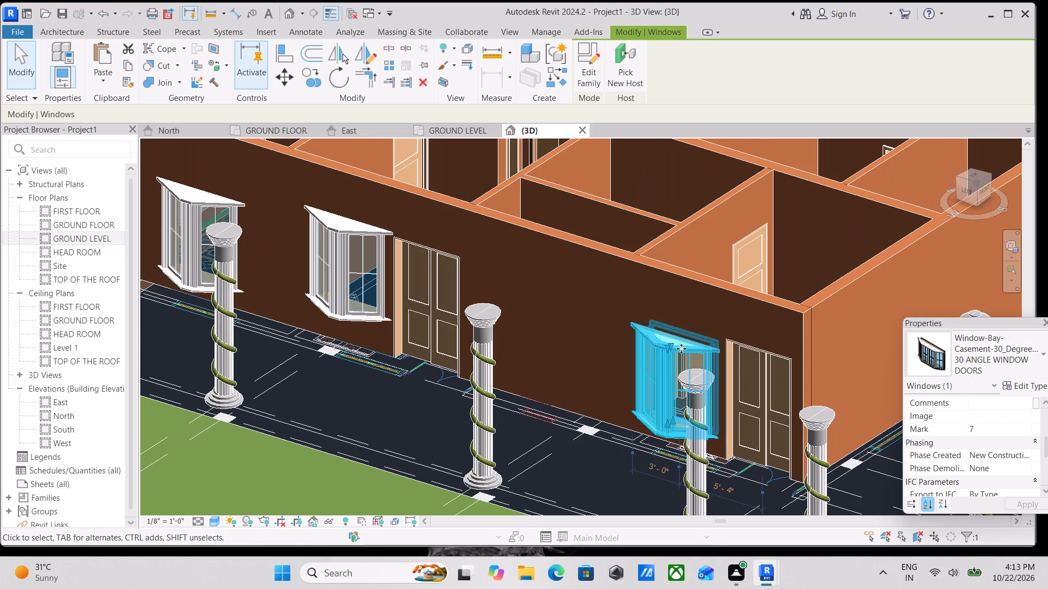
left_click(778, 375)
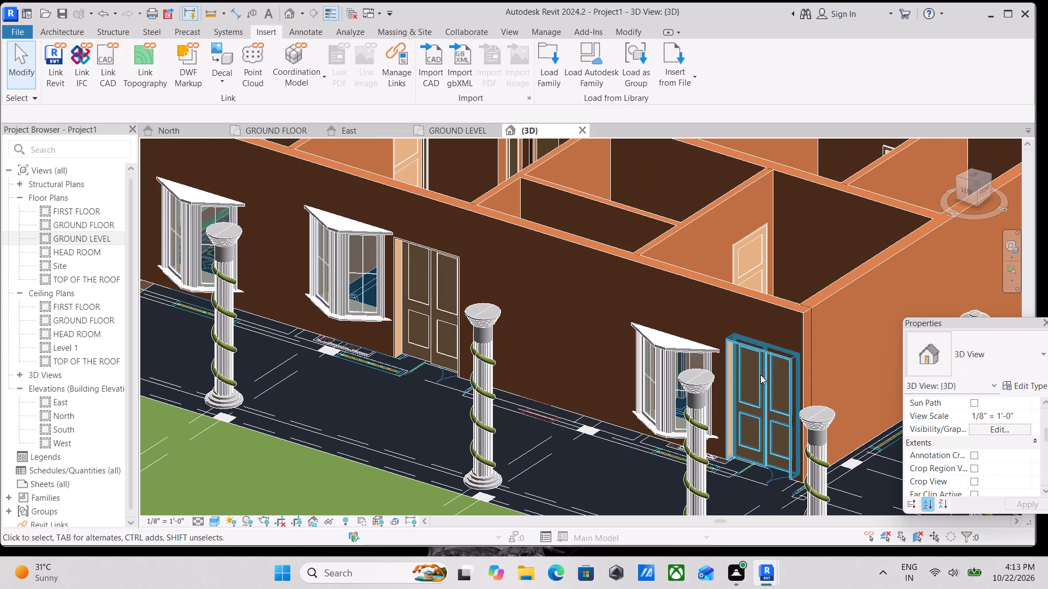
key("Escape")
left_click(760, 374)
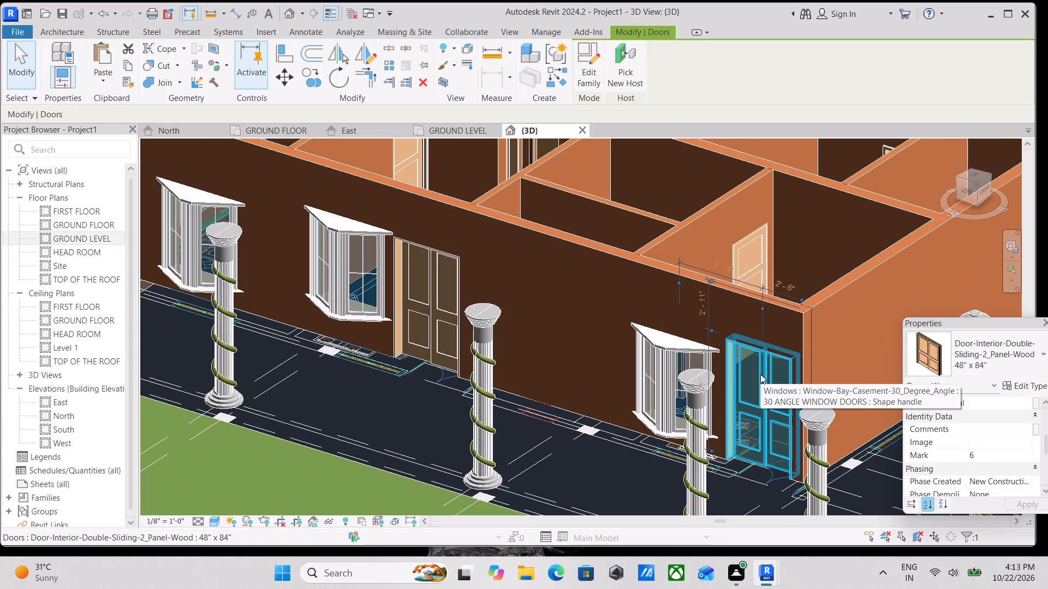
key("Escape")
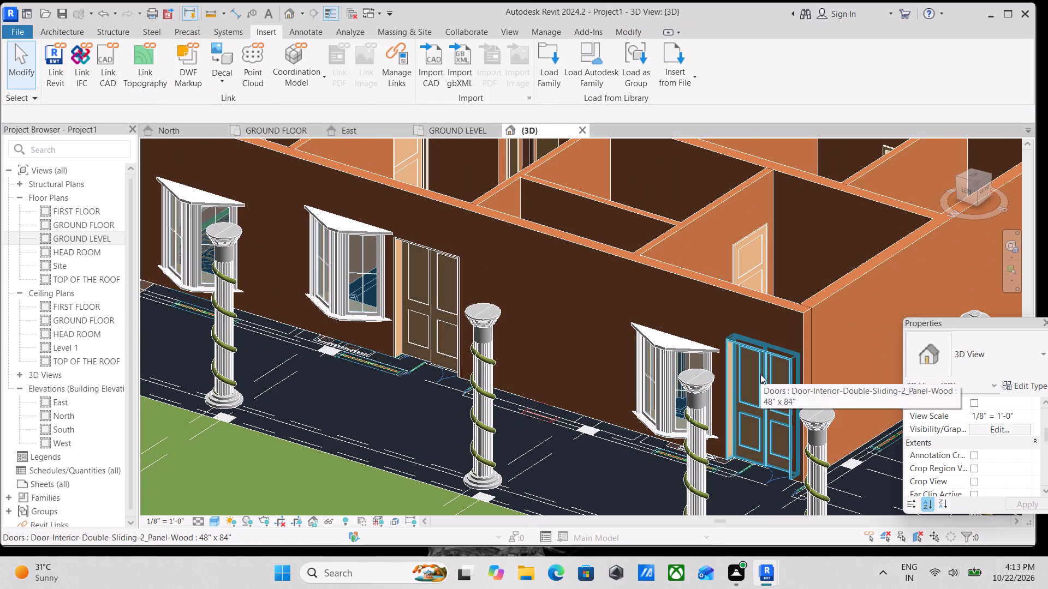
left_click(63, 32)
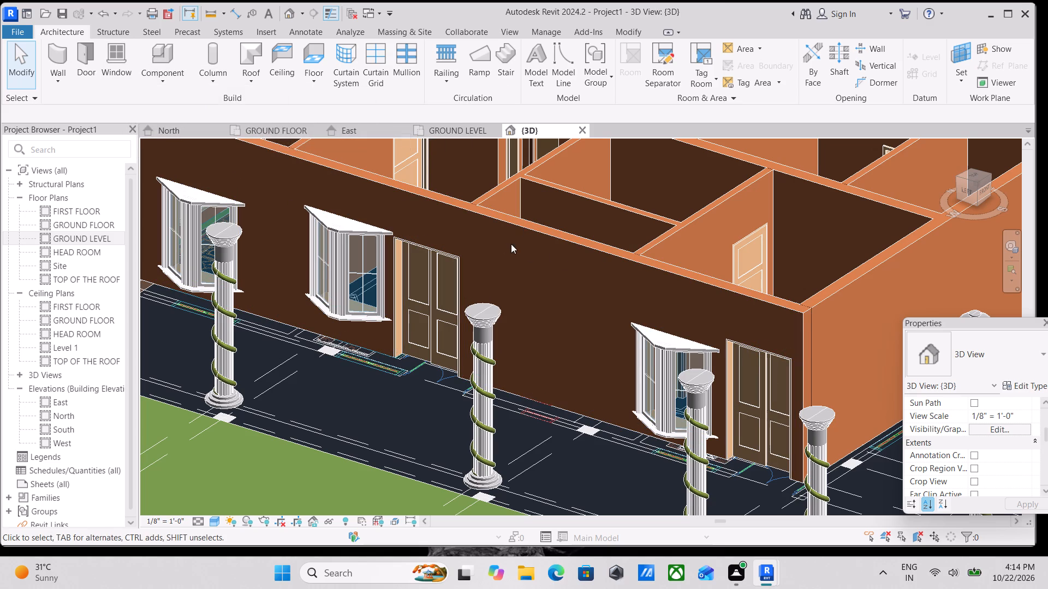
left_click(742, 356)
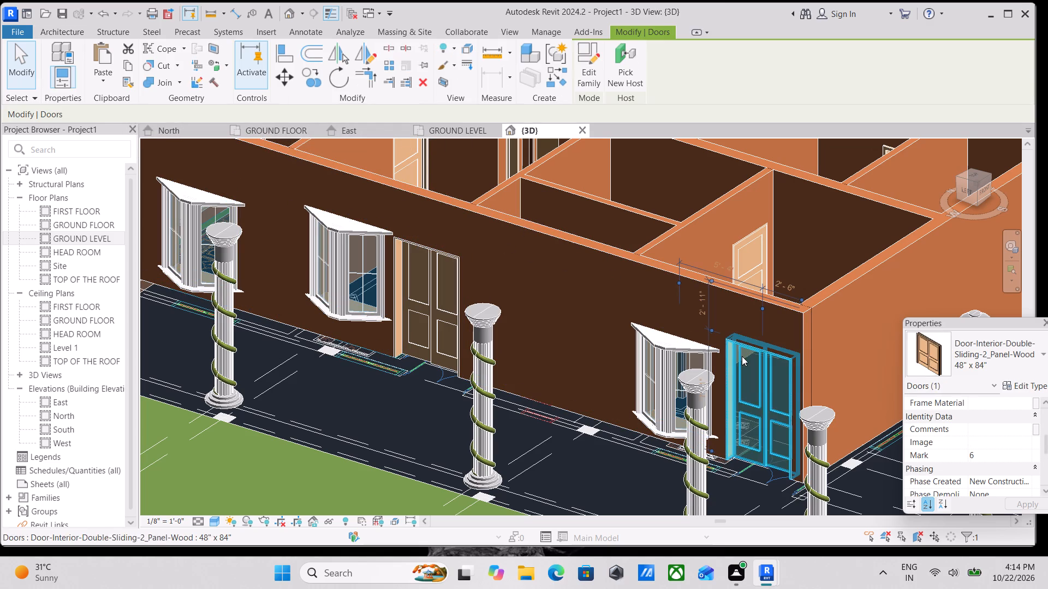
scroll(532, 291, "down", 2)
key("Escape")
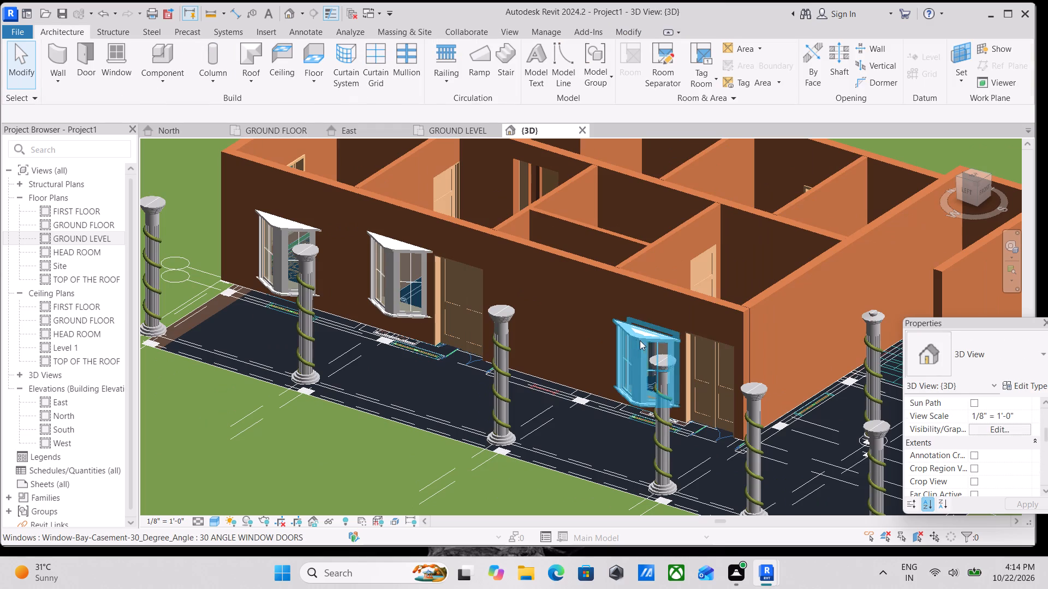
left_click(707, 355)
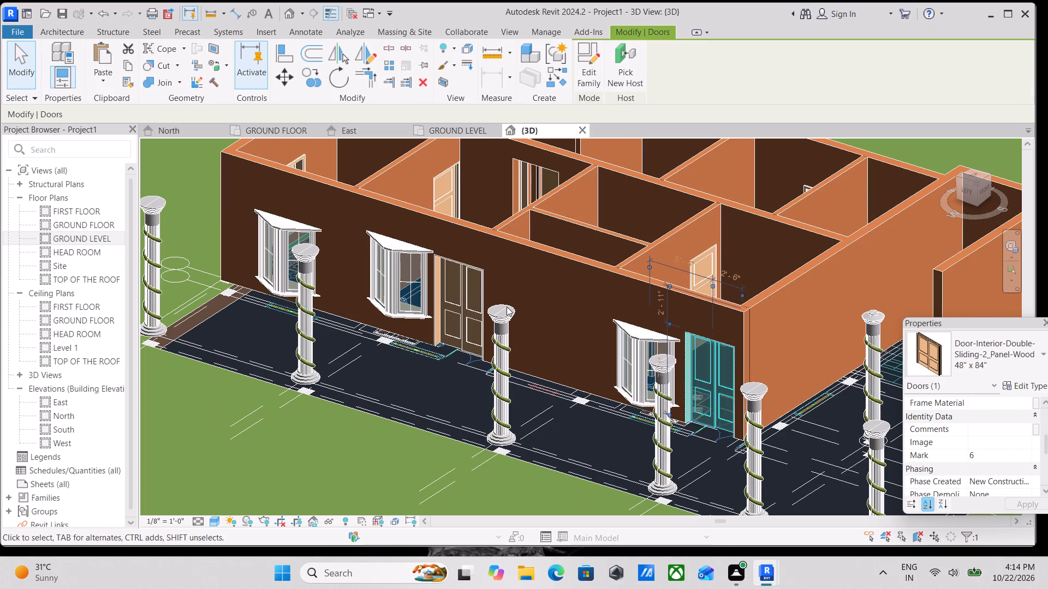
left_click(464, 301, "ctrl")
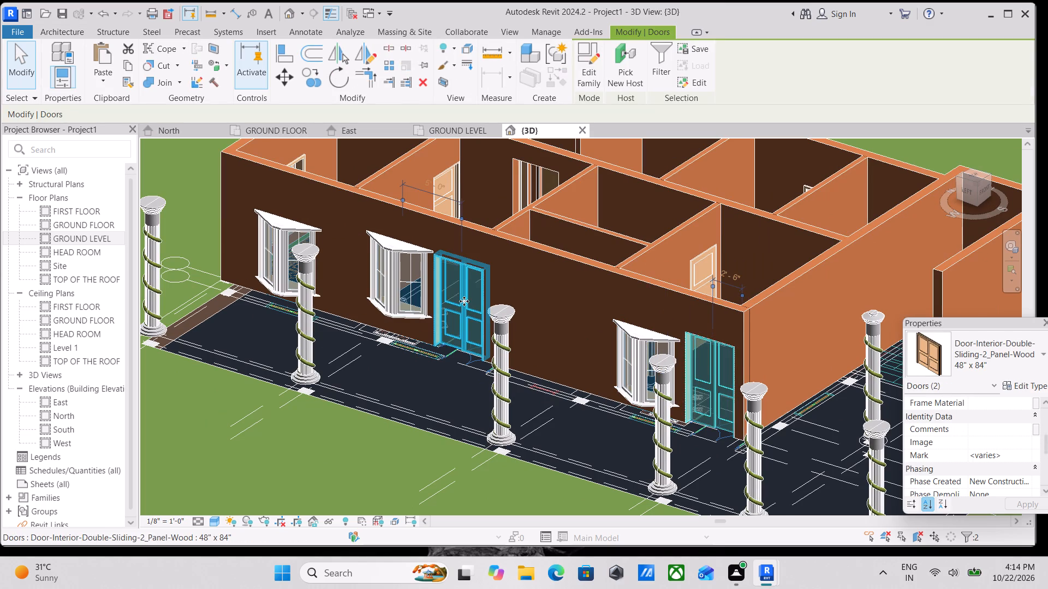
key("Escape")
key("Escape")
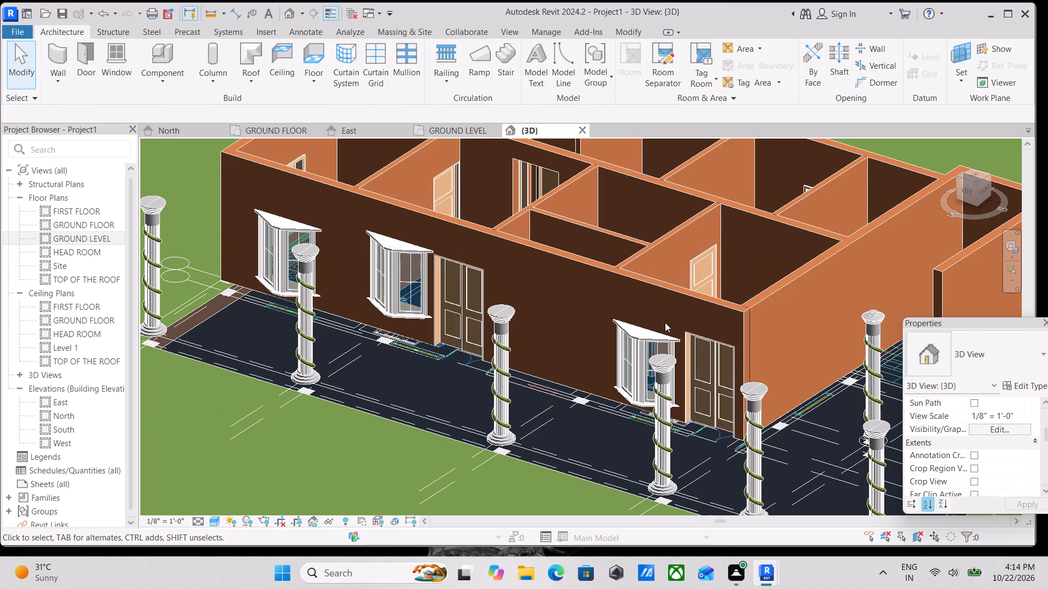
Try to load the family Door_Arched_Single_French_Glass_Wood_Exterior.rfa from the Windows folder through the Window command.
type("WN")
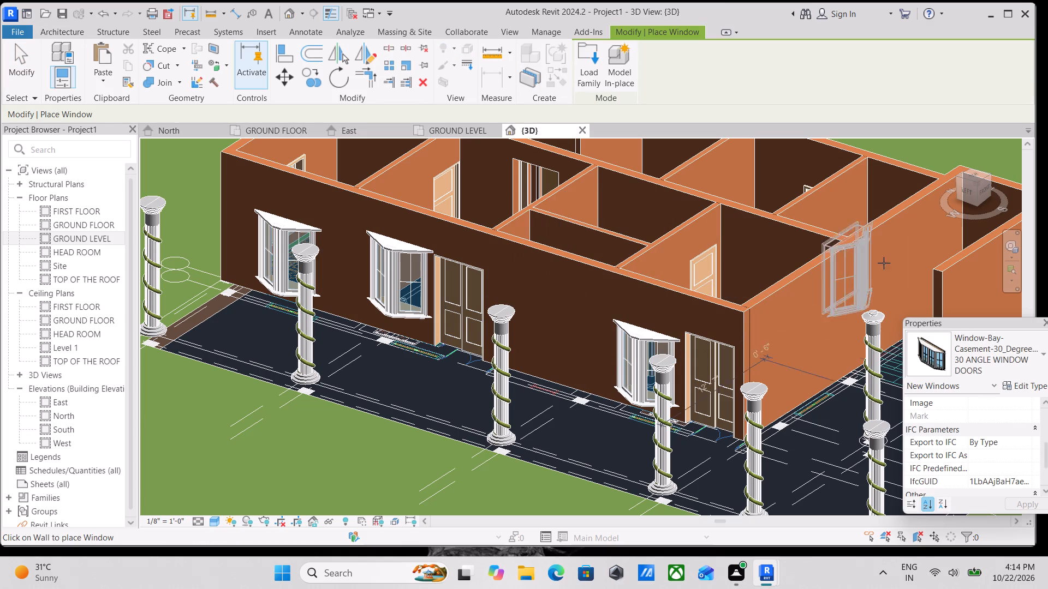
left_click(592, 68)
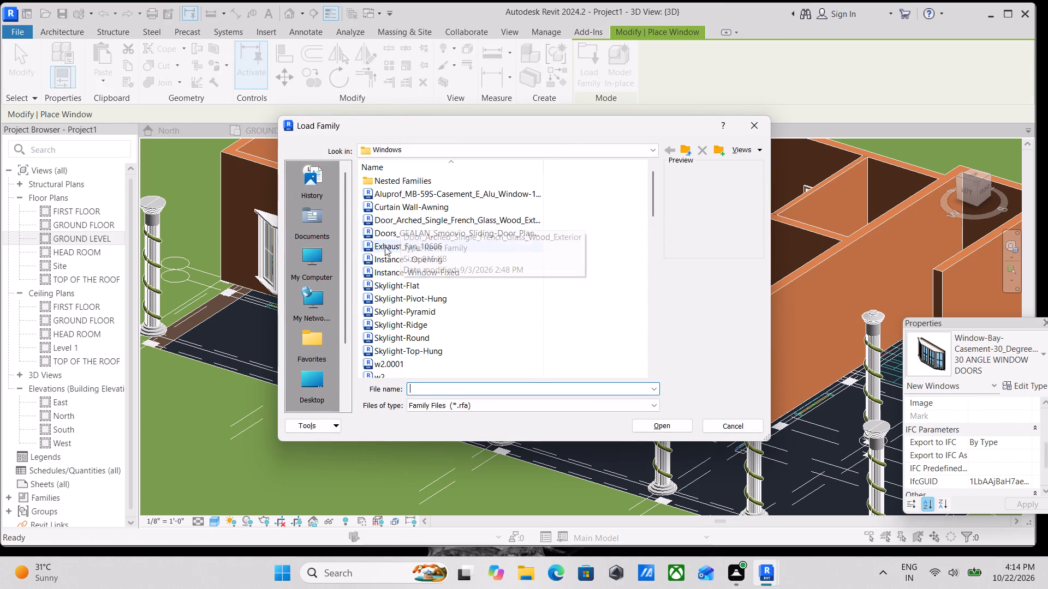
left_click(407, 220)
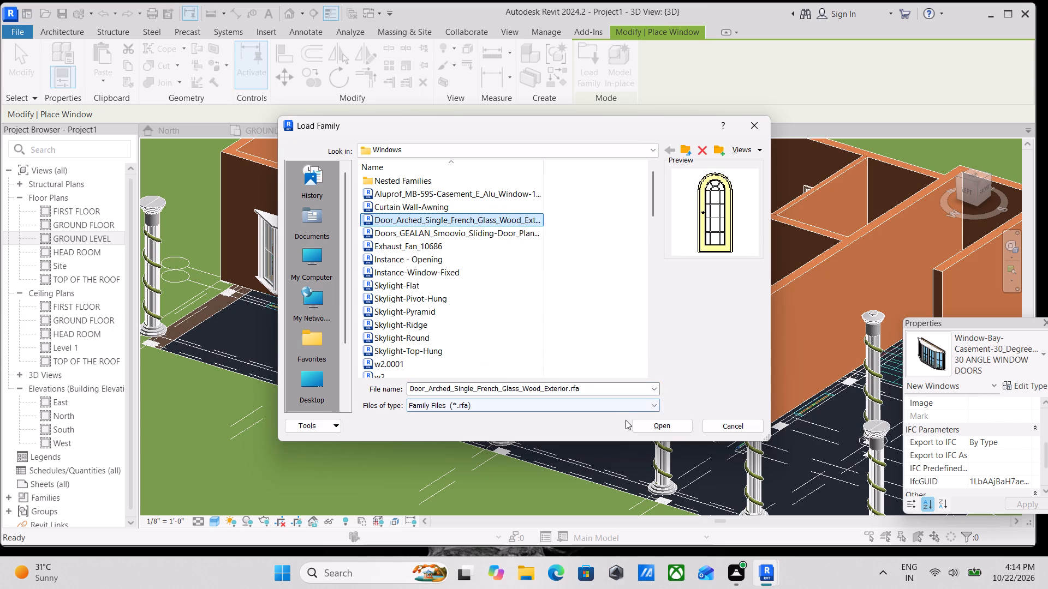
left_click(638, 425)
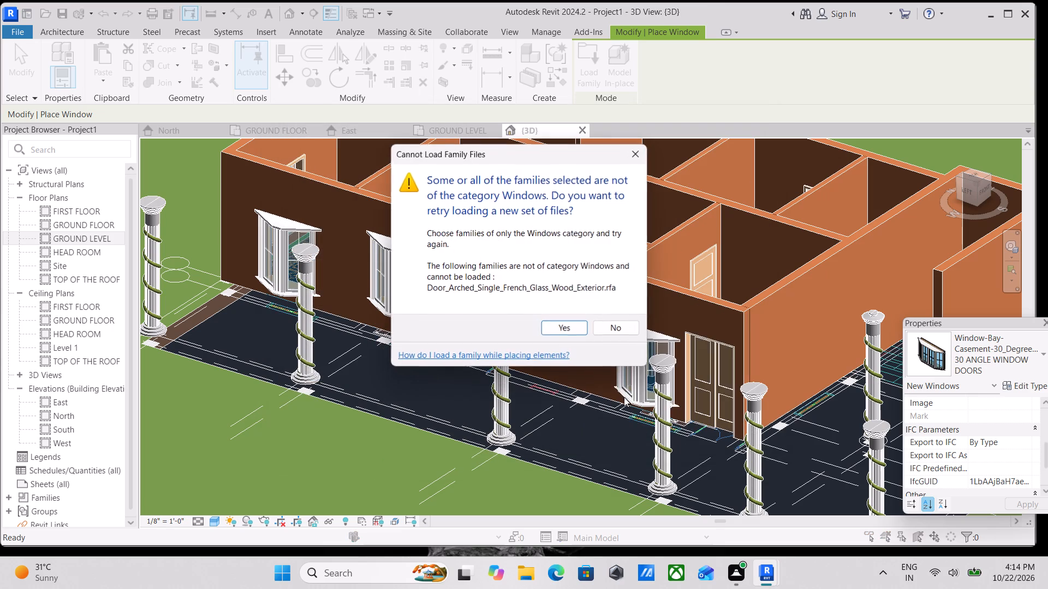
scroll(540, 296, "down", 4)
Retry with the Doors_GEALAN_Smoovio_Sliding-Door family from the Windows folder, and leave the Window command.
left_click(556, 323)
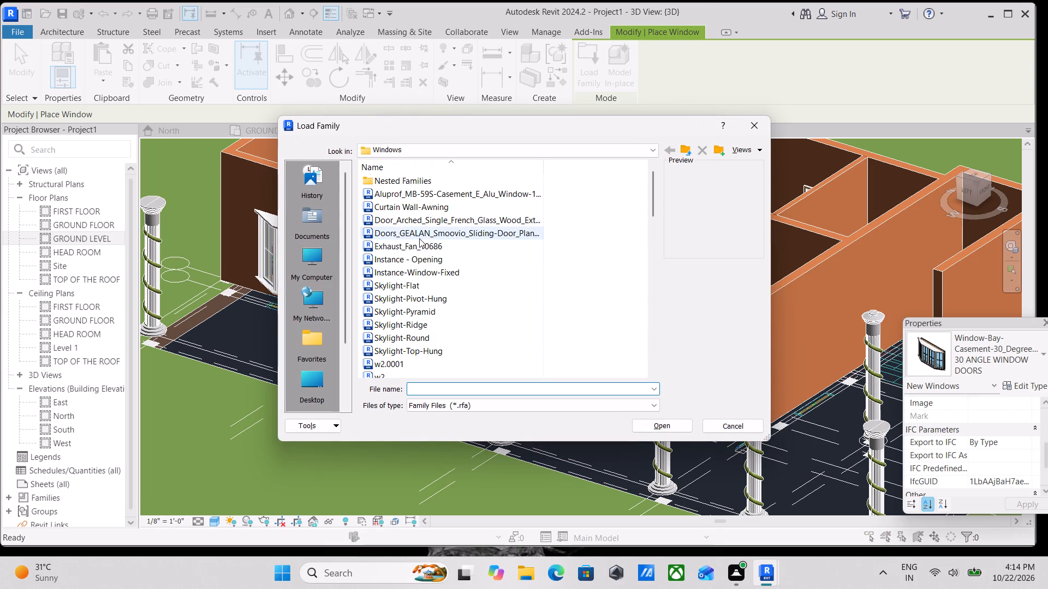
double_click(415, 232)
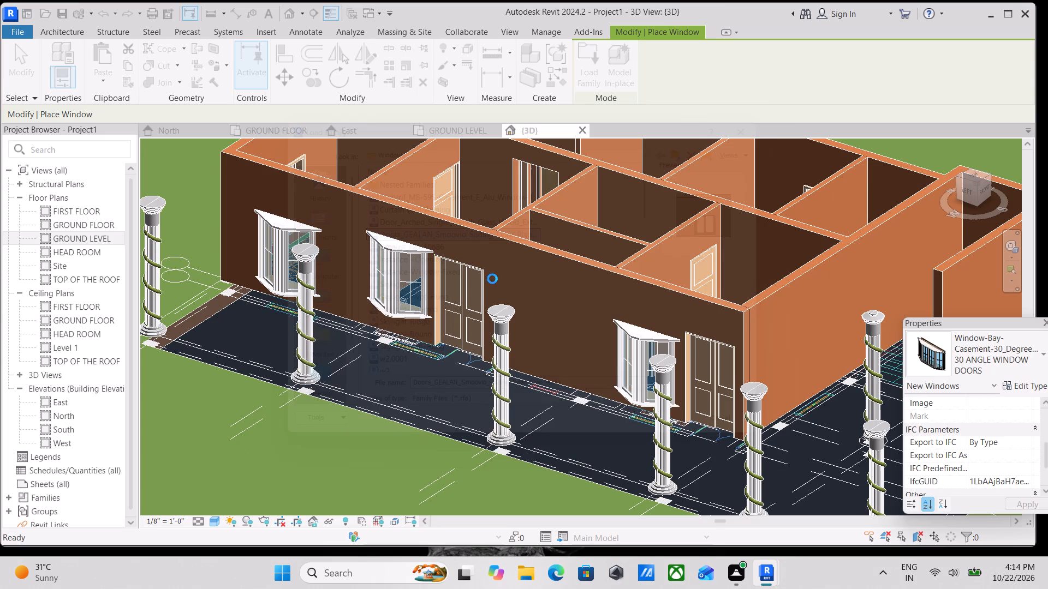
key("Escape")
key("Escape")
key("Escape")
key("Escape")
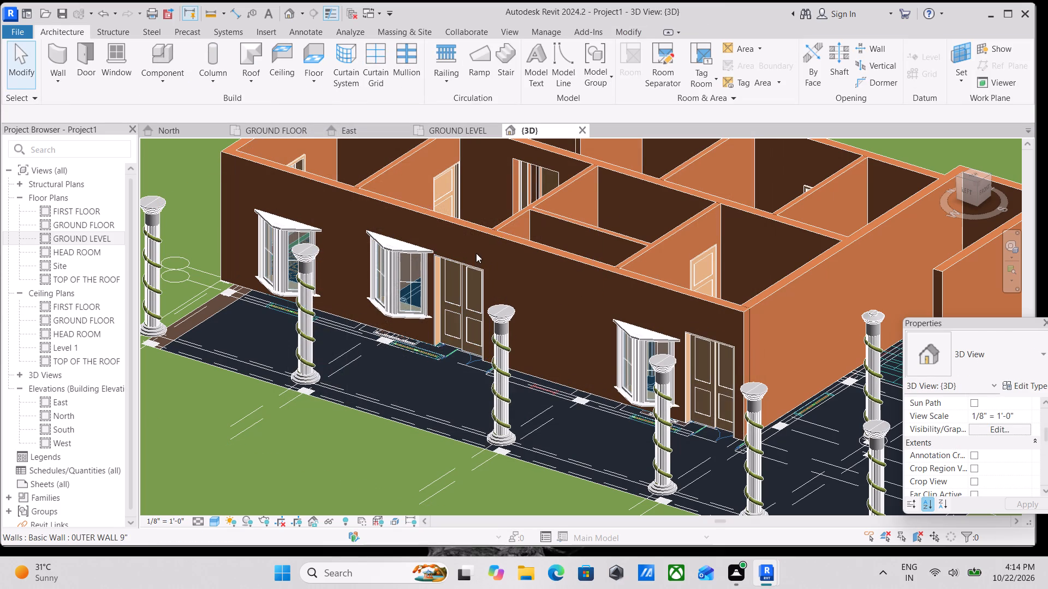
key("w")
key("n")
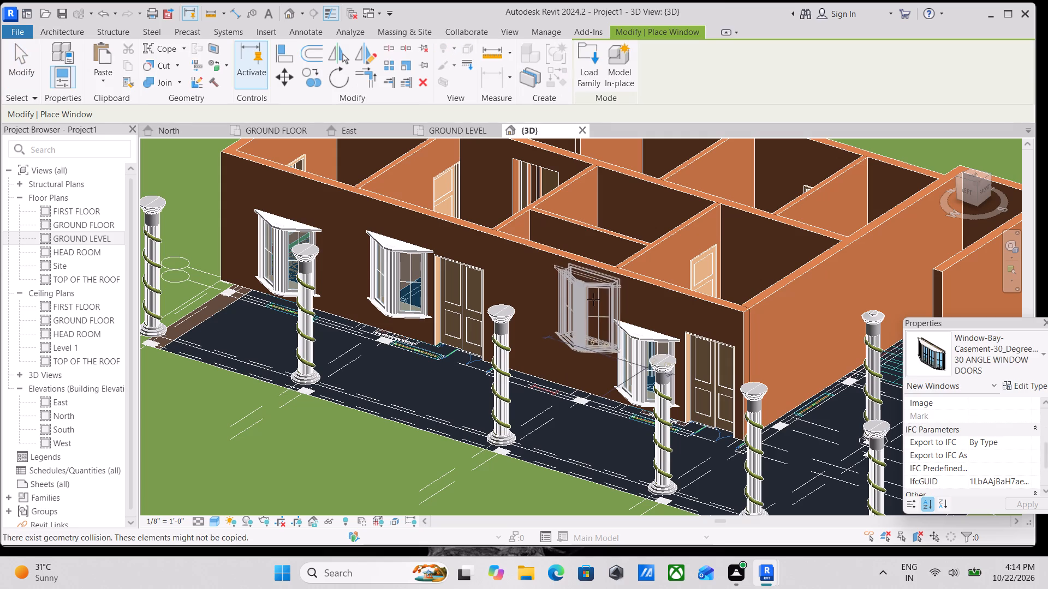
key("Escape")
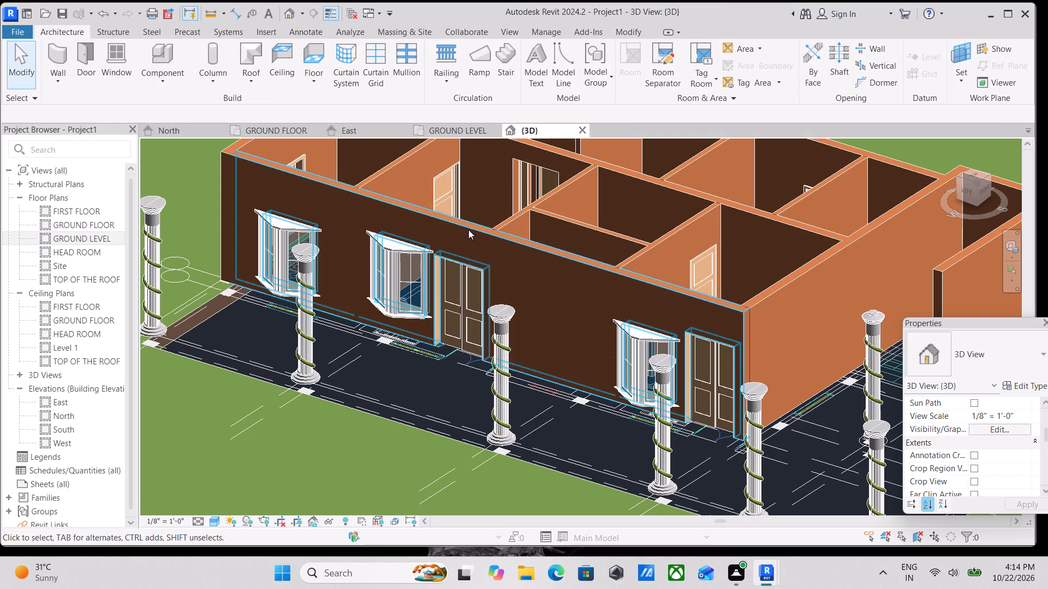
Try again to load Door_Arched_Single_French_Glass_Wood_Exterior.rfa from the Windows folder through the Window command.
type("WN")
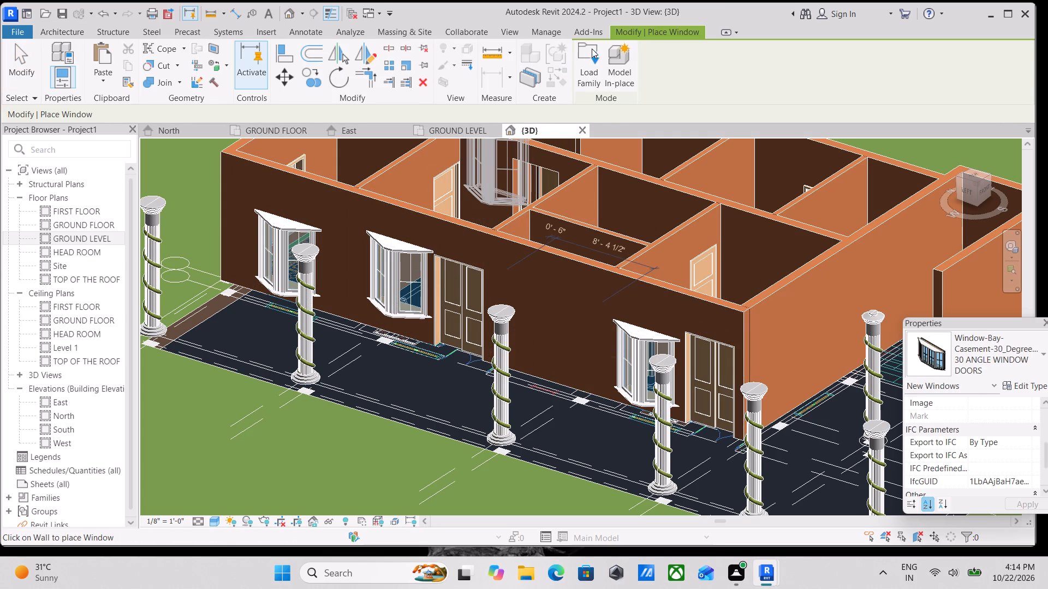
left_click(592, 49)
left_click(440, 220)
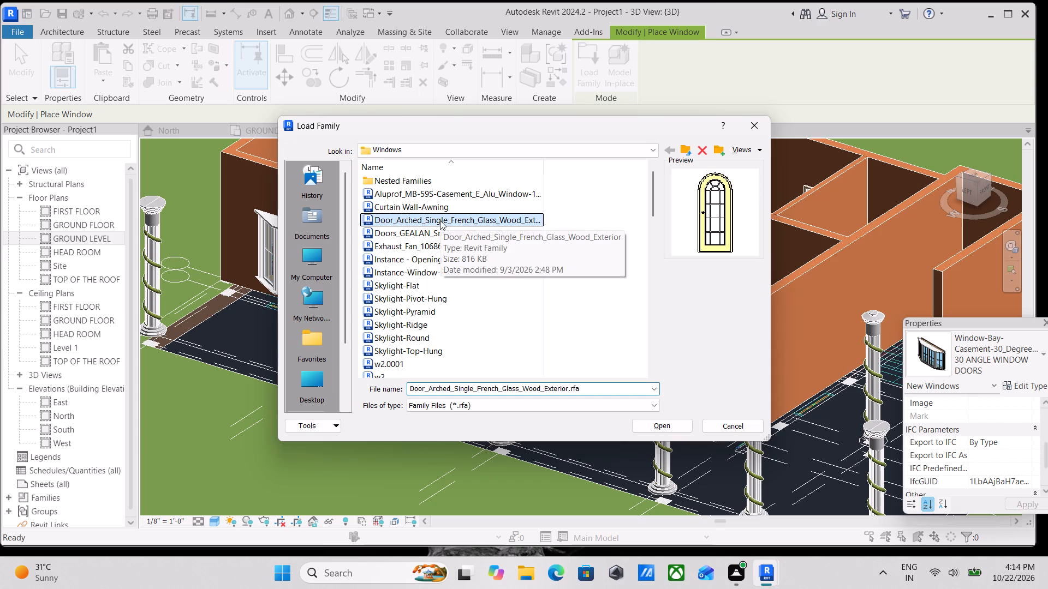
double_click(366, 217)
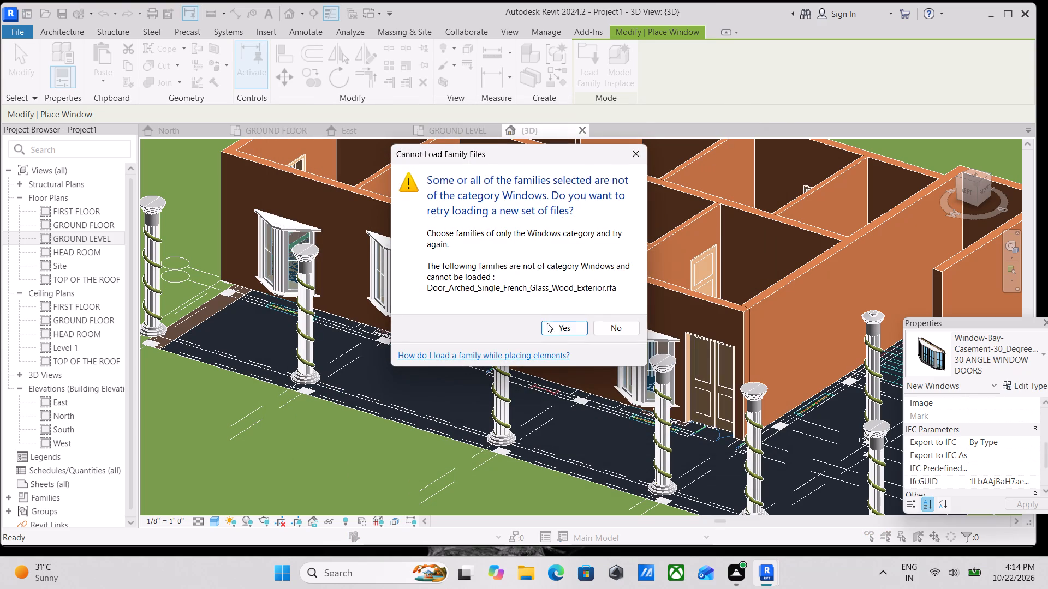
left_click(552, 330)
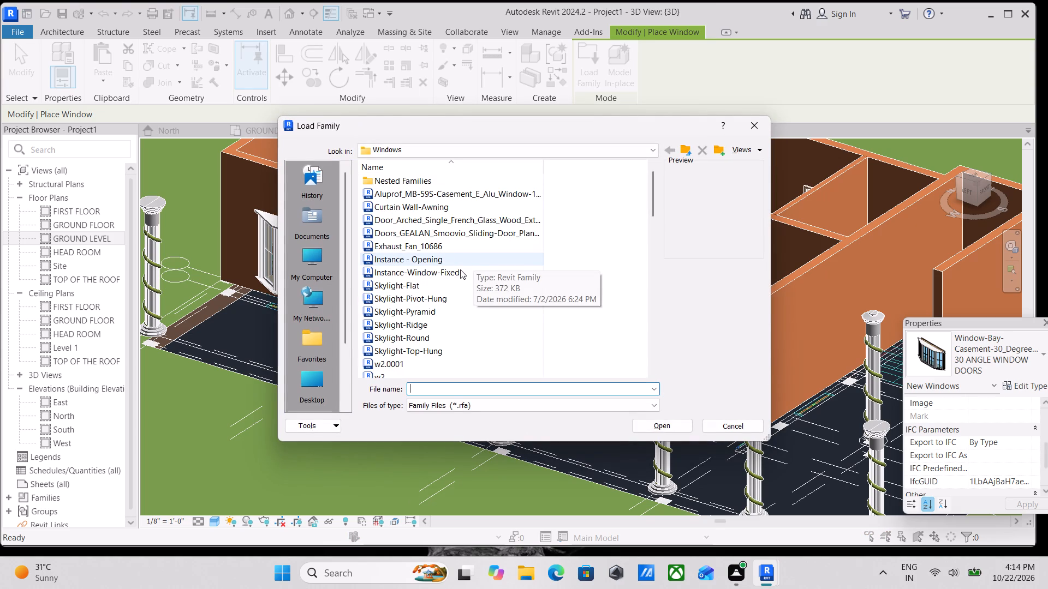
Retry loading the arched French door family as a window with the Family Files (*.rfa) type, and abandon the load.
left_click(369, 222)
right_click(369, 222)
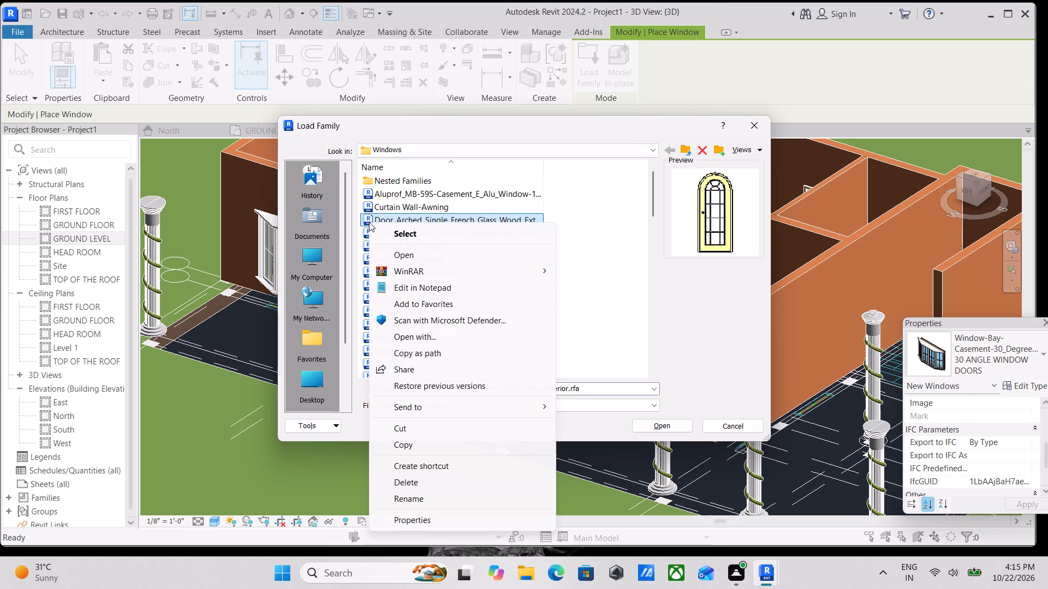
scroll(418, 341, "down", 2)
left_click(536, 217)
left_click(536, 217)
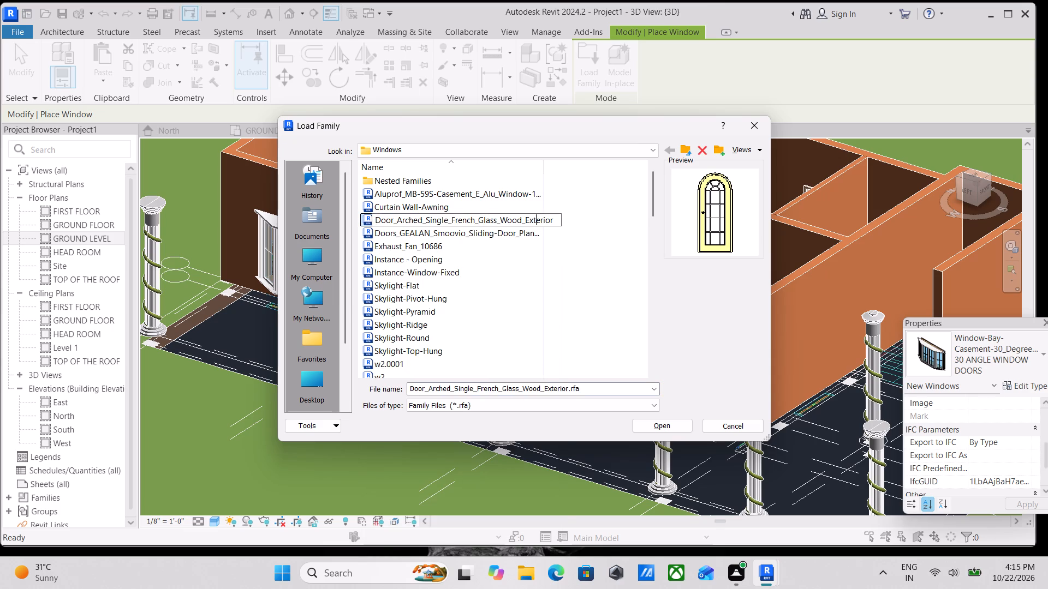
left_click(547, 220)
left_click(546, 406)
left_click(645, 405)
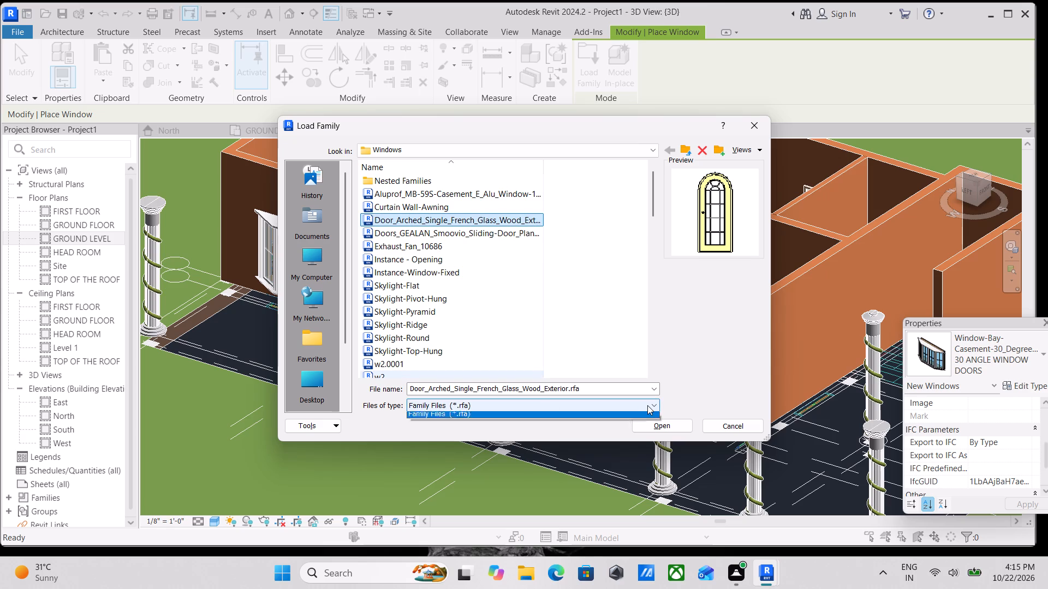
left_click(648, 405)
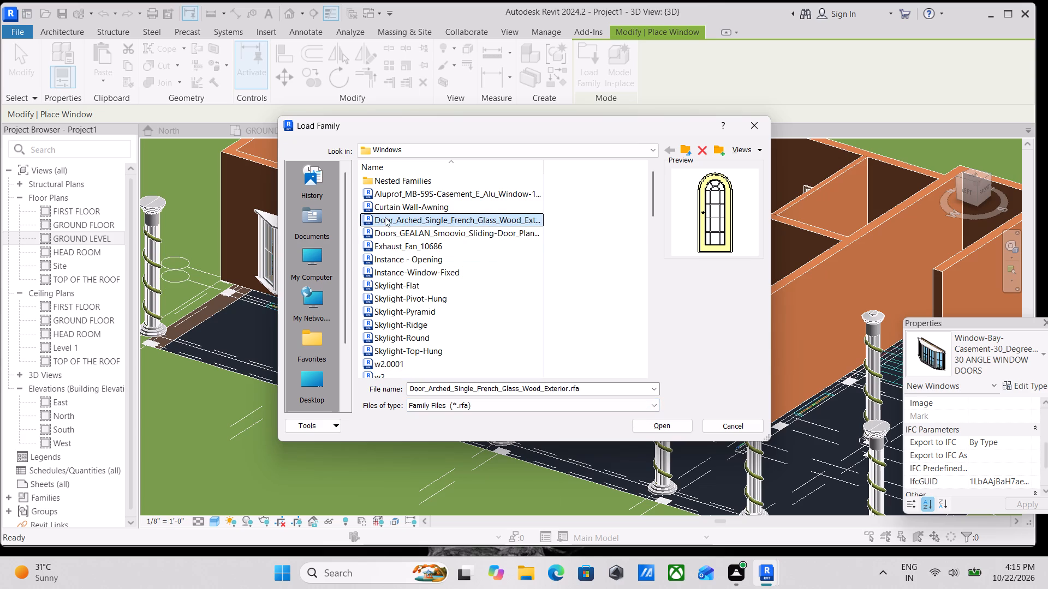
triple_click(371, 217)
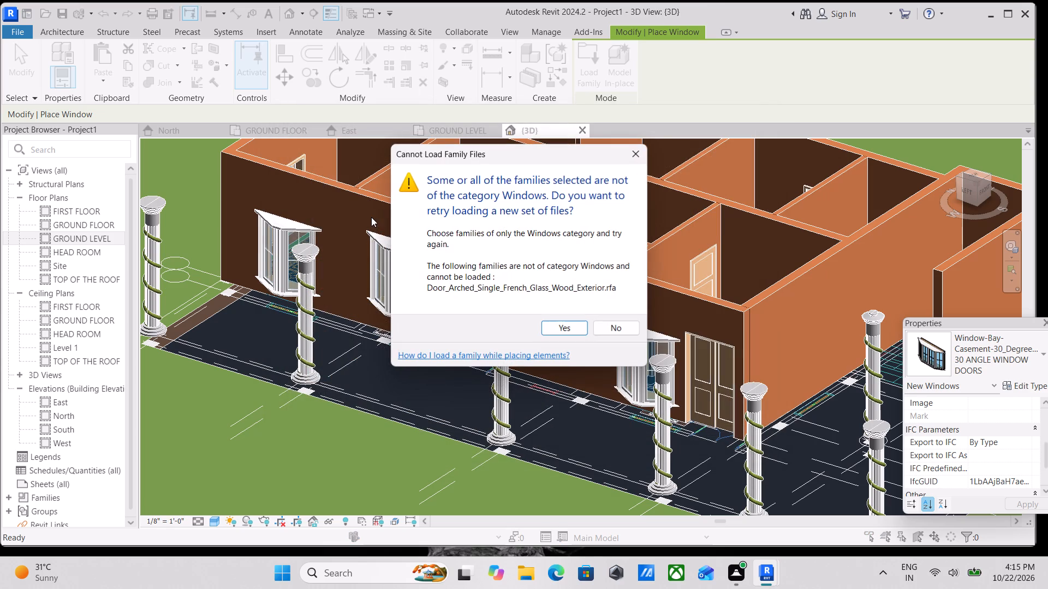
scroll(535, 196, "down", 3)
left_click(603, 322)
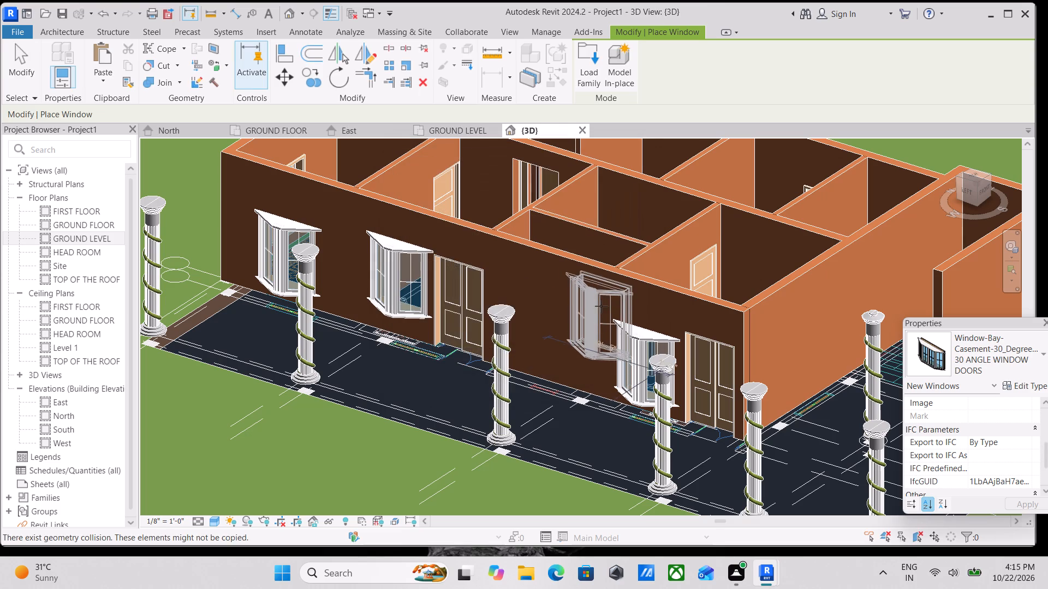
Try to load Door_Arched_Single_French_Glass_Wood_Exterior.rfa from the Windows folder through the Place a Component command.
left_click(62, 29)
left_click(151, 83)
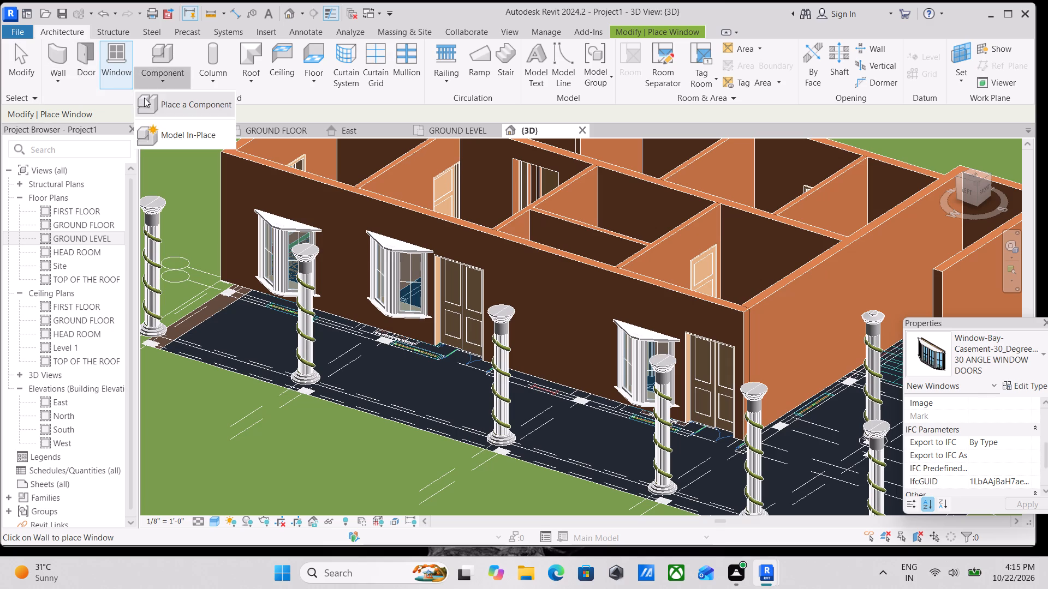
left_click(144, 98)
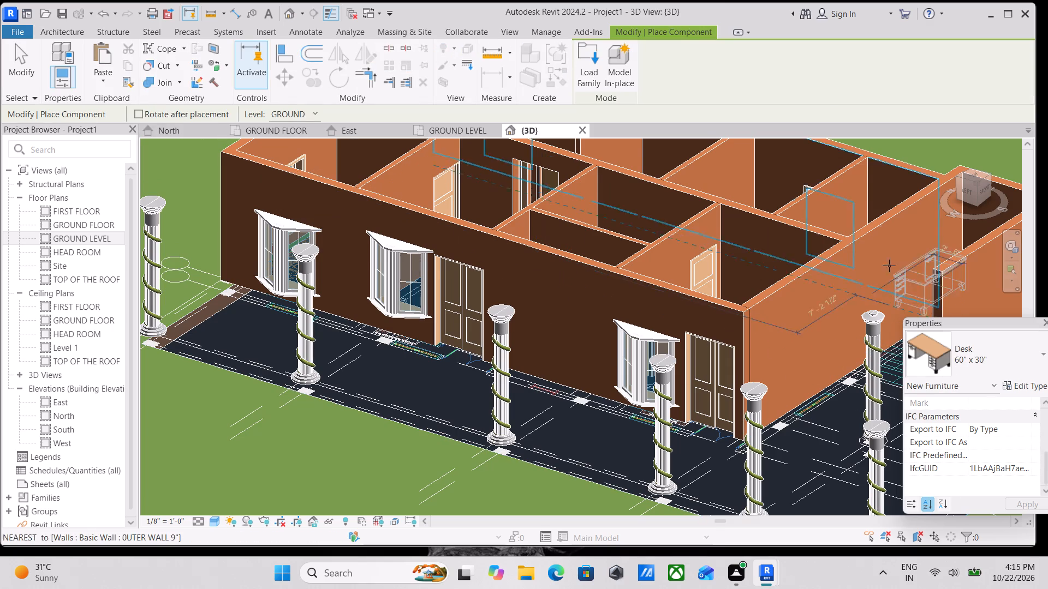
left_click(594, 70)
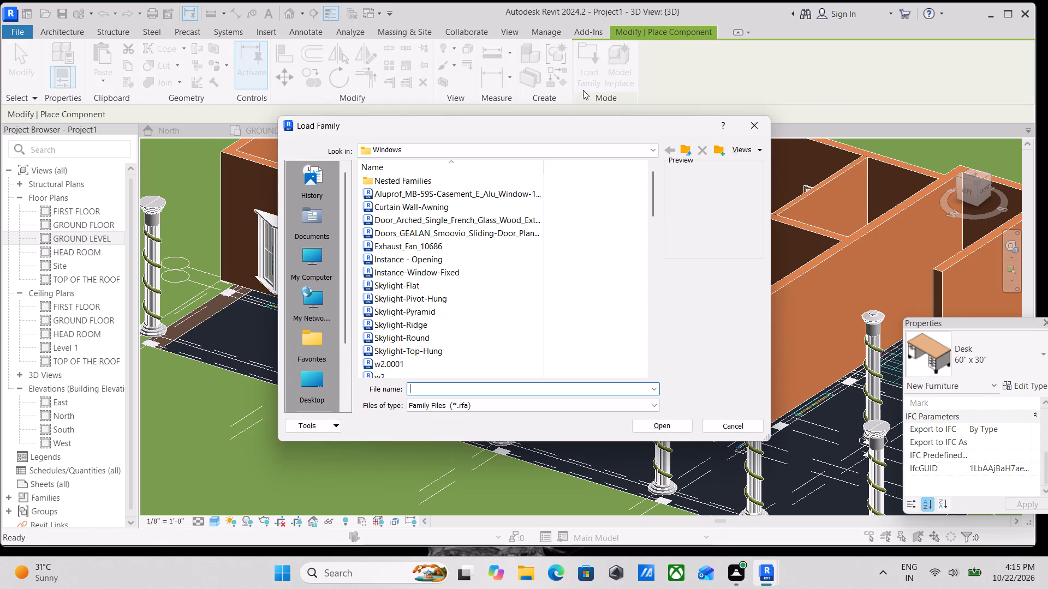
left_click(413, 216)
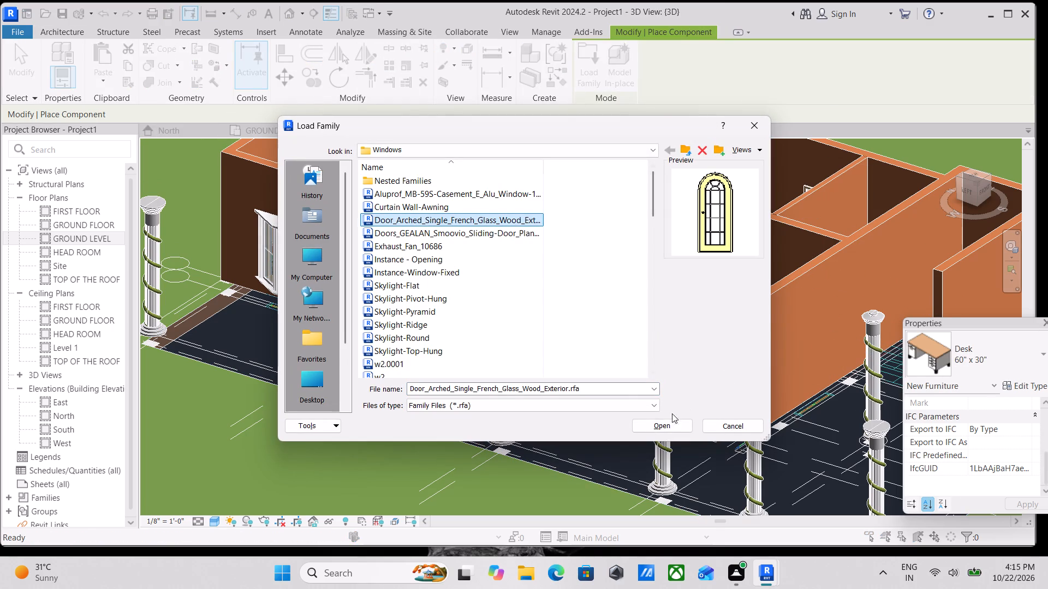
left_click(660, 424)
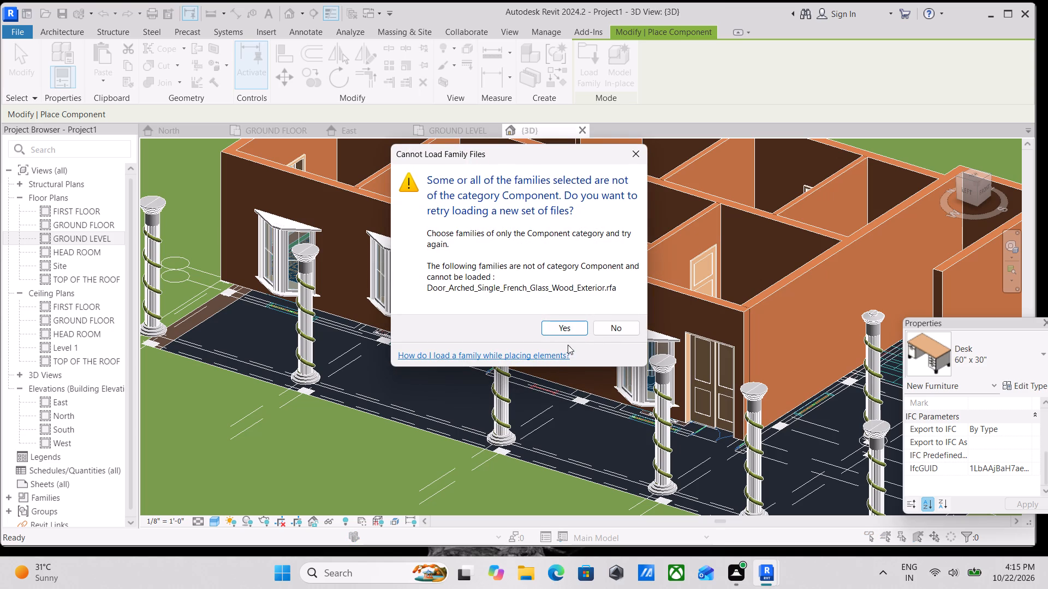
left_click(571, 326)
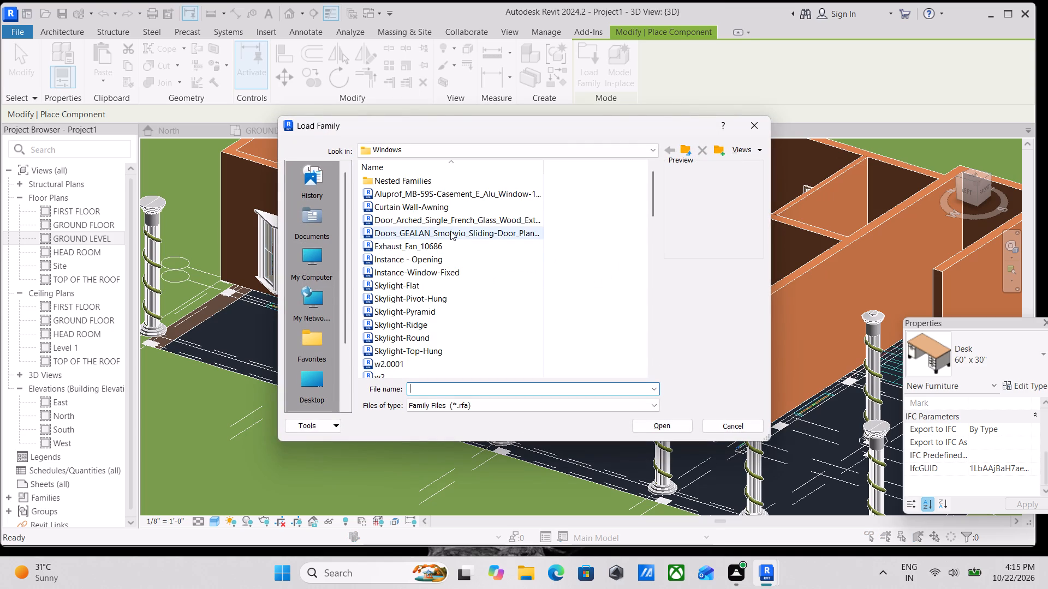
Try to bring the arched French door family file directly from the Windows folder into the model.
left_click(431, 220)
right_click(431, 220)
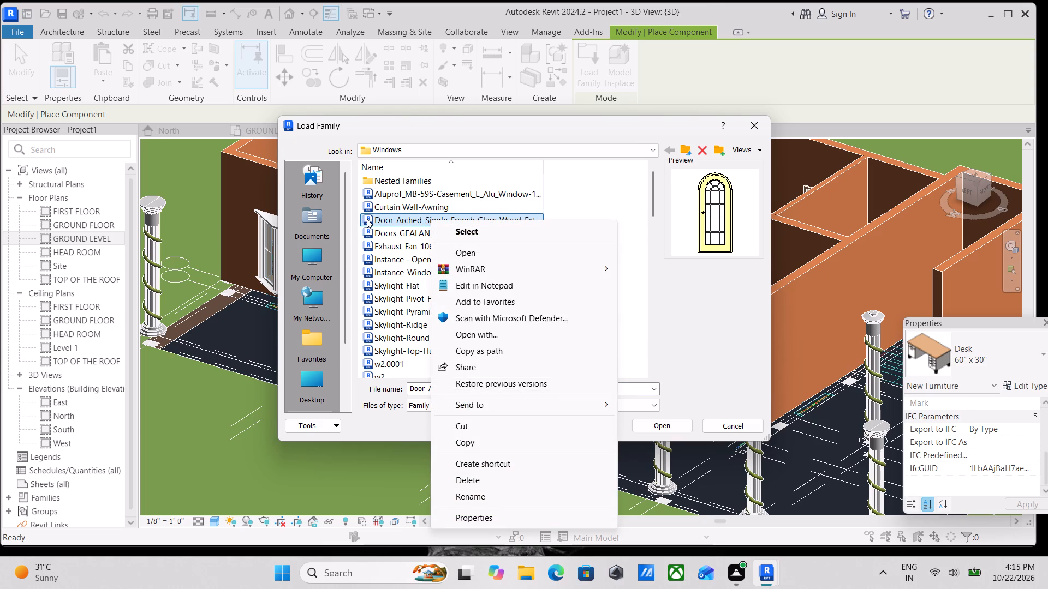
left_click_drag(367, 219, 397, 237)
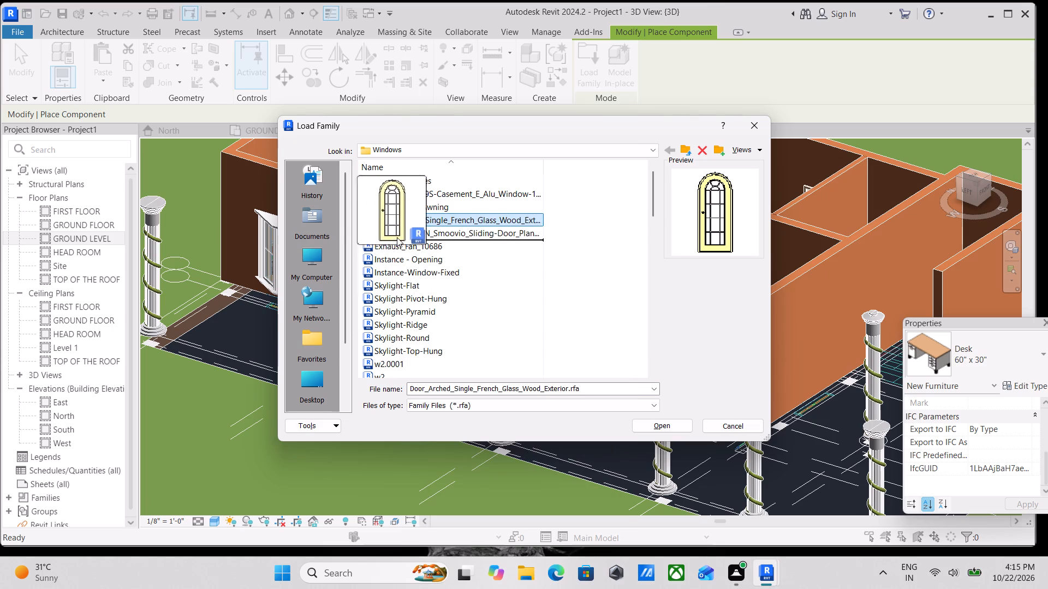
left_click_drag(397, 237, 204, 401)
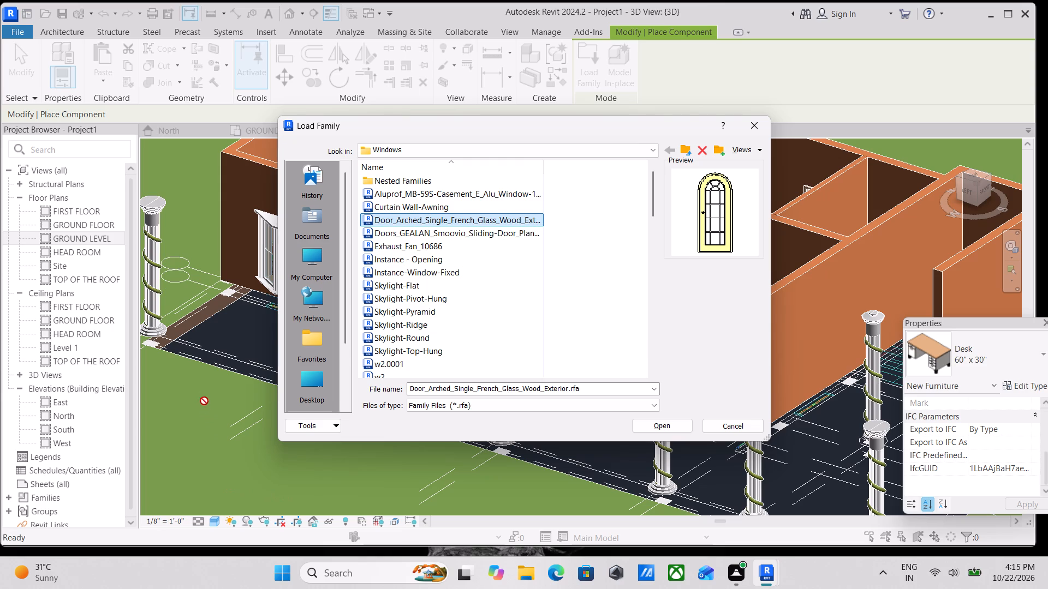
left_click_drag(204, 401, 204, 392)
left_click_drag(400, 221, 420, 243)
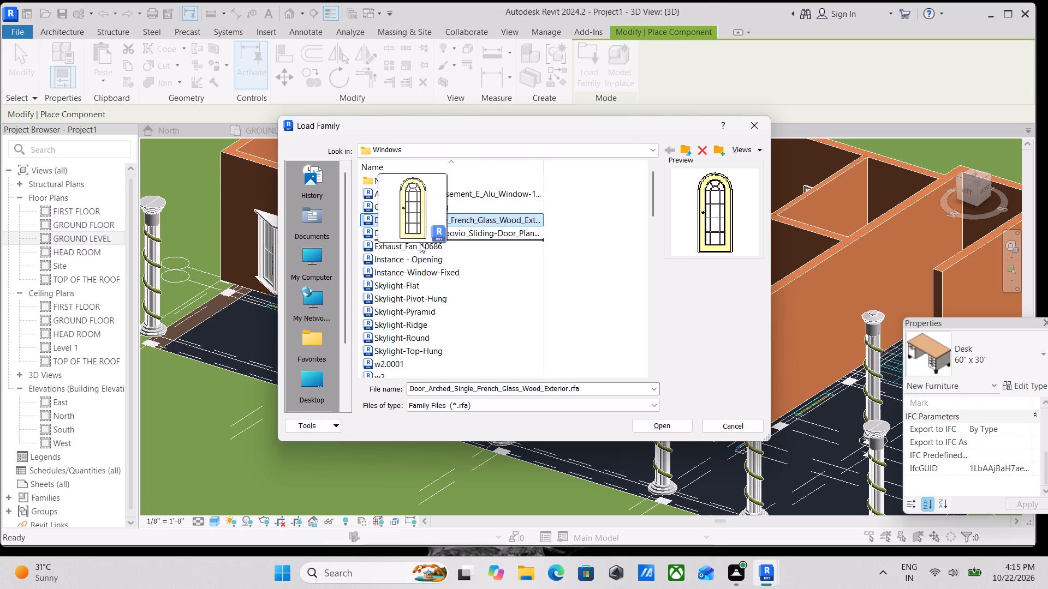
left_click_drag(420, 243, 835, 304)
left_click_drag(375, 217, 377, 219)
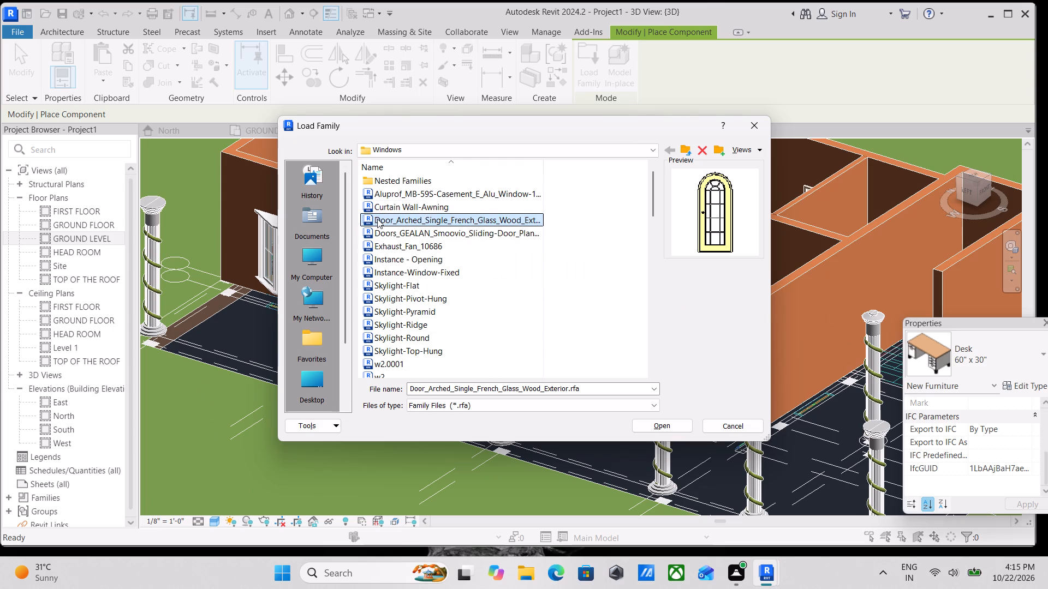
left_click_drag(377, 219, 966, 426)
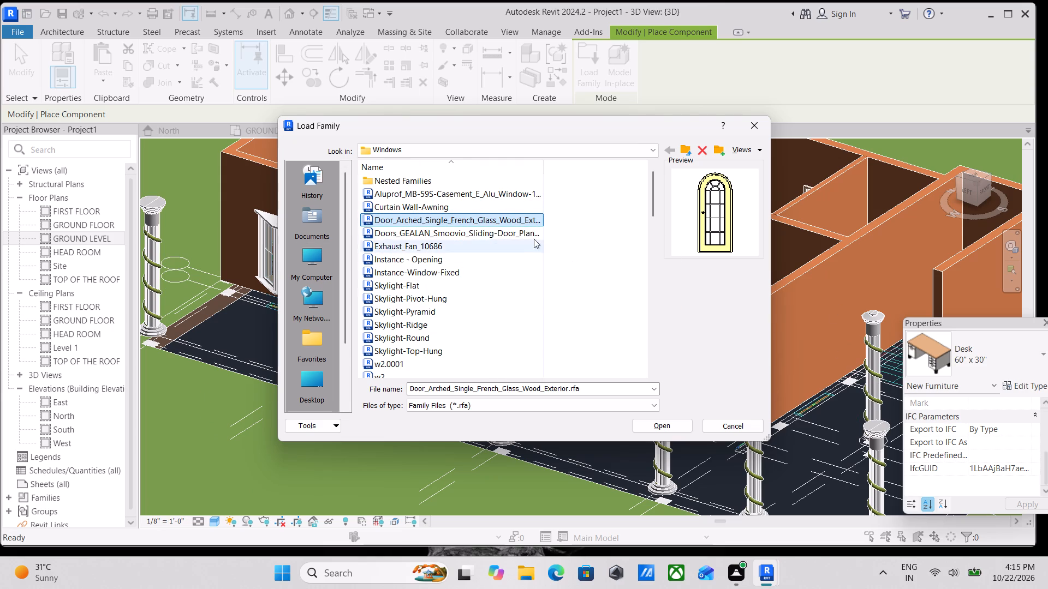
Open the Door_Arched_Single_French_Glass_Wood_Exterior family file from the Windows folder in the Family Editor.
left_click(517, 232)
left_click(424, 221)
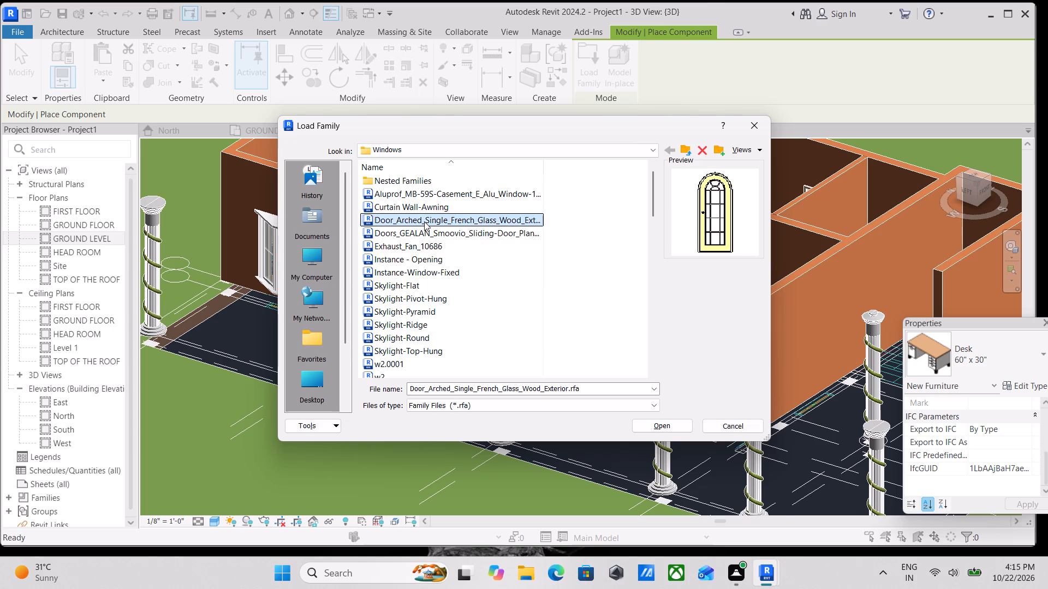
left_click(413, 206)
left_click(394, 218)
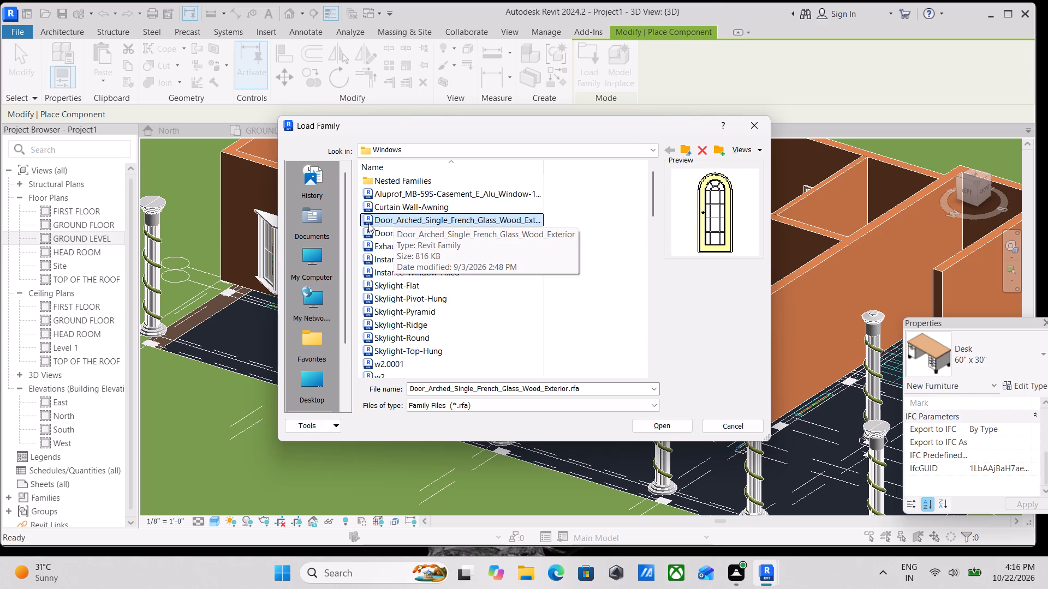
left_click(368, 223)
left_click(368, 223)
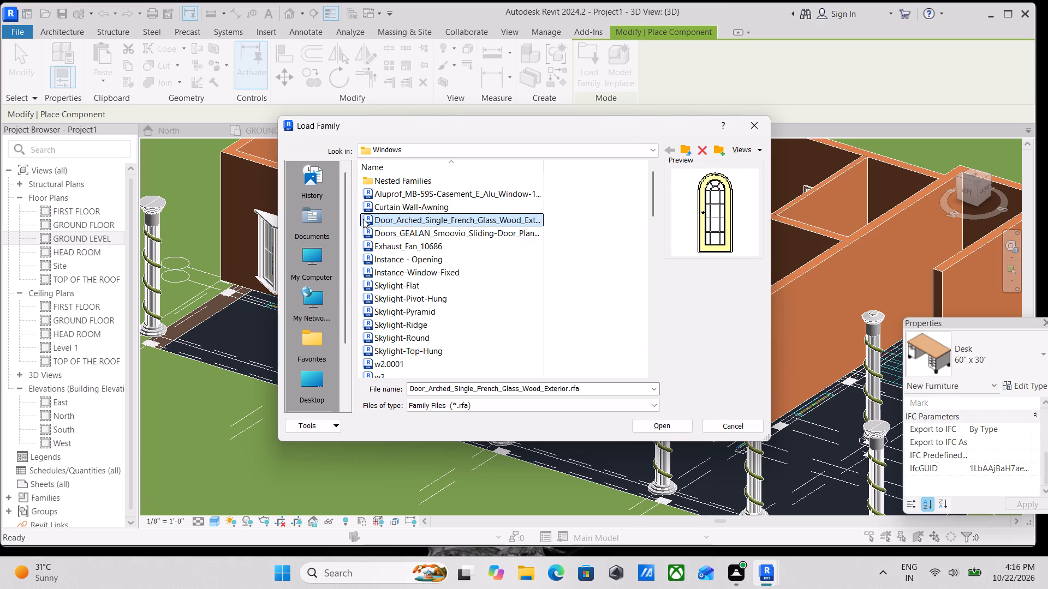
right_click(363, 219)
right_click(363, 219)
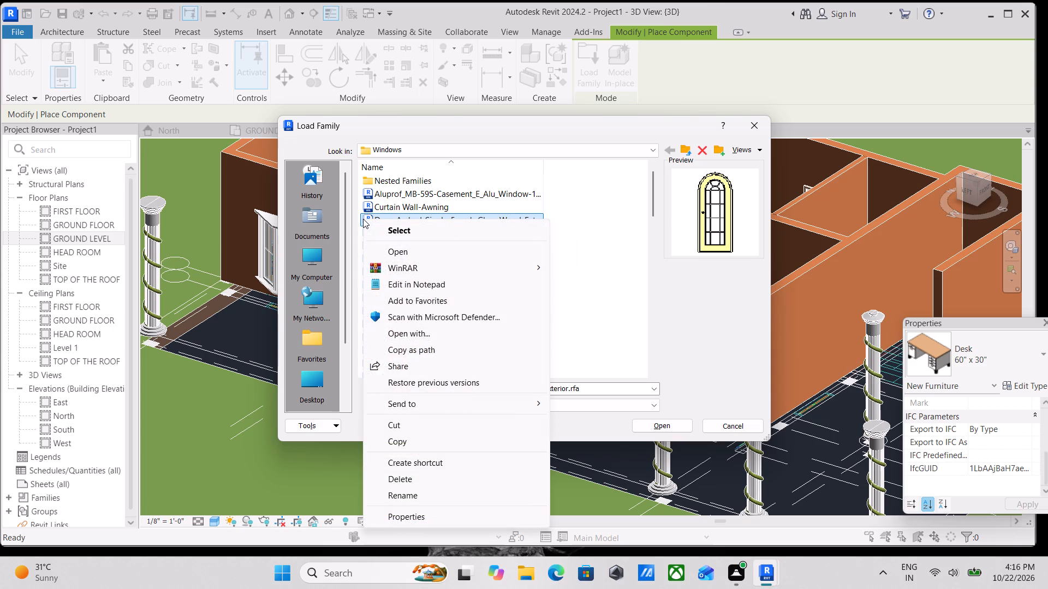
scroll(414, 329, "down", 1)
right_click(433, 251)
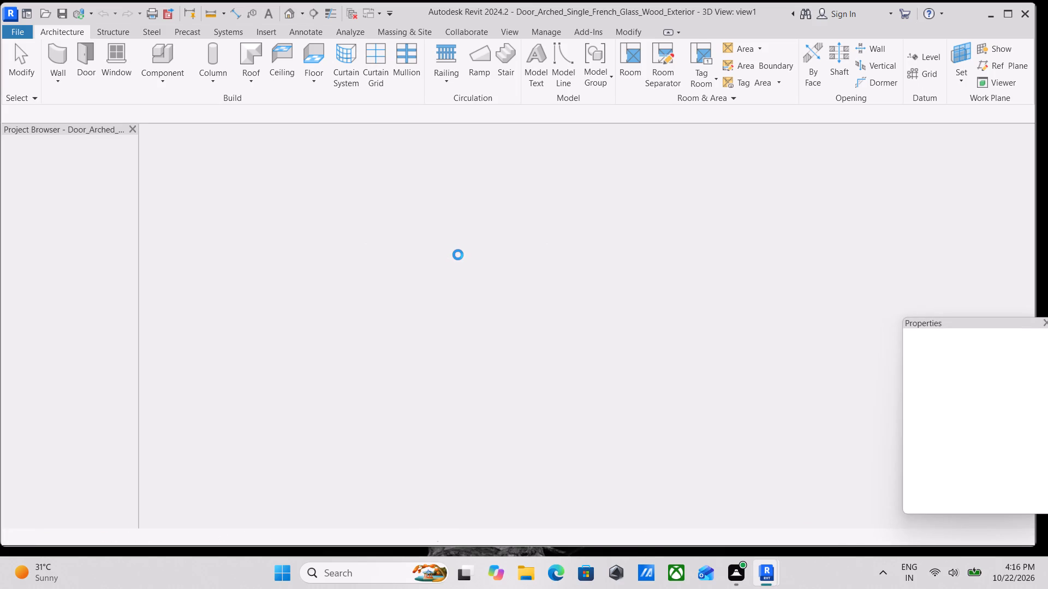
Examine the arched French door family in 3D from the front, side and back.
scroll(458, 255, "down", 2)
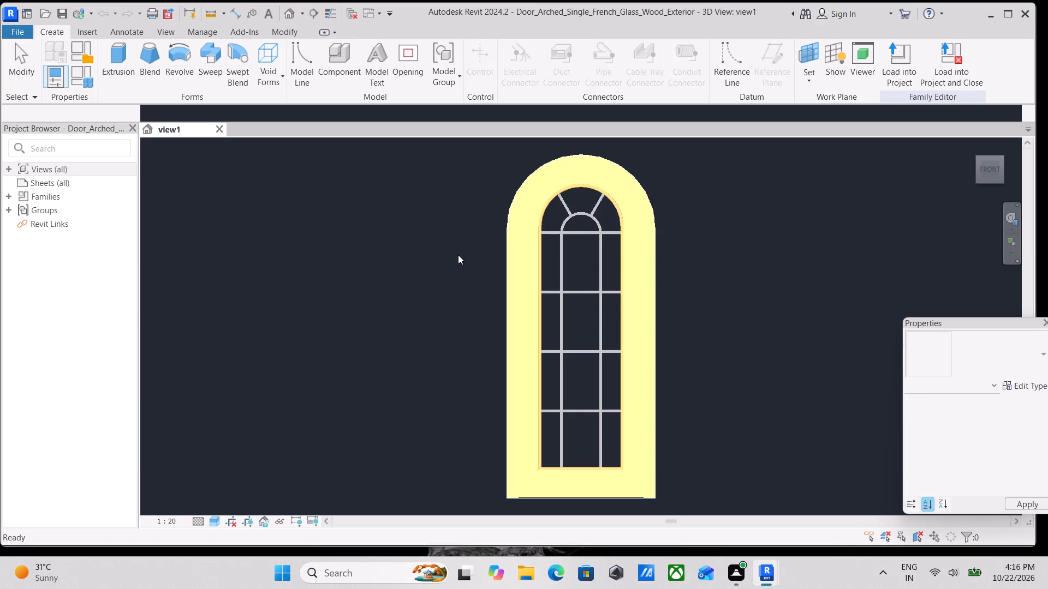
scroll(600, 269, "down", 1)
scroll(583, 310, "up", 2)
scroll(583, 310, "down", 2)
middle_click_drag(583, 311, 580, 316, "shift")
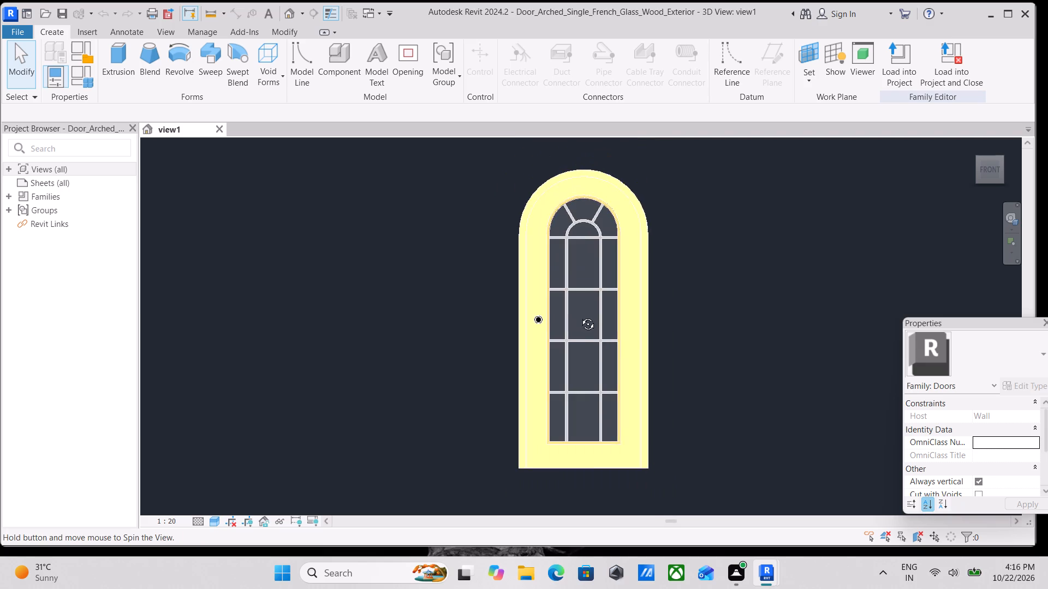
middle_click_drag(580, 316, 363, 390, "shift")
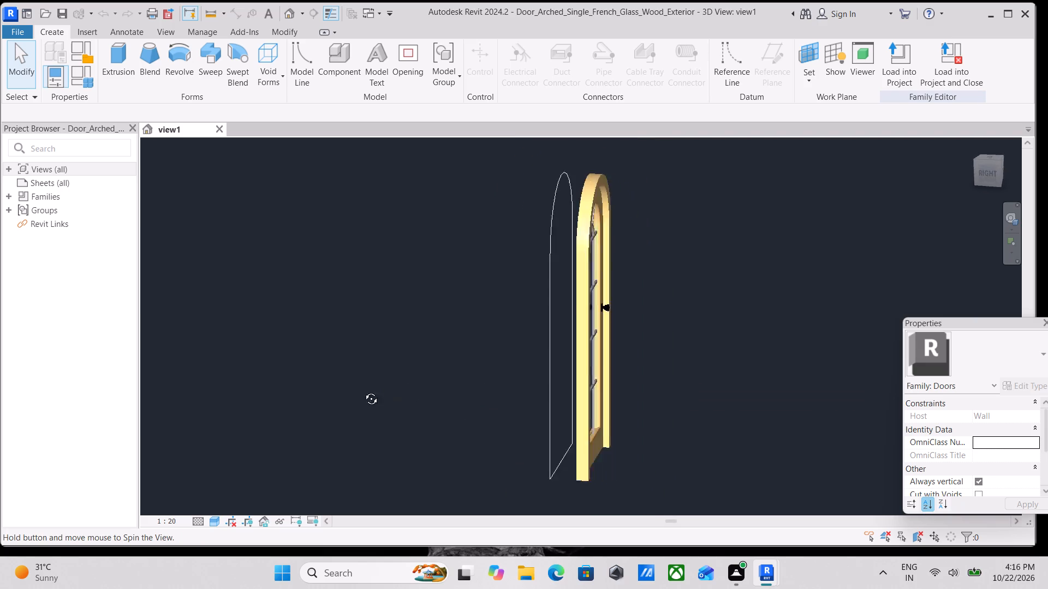
middle_click_drag(363, 390, 227, 373, "shift")
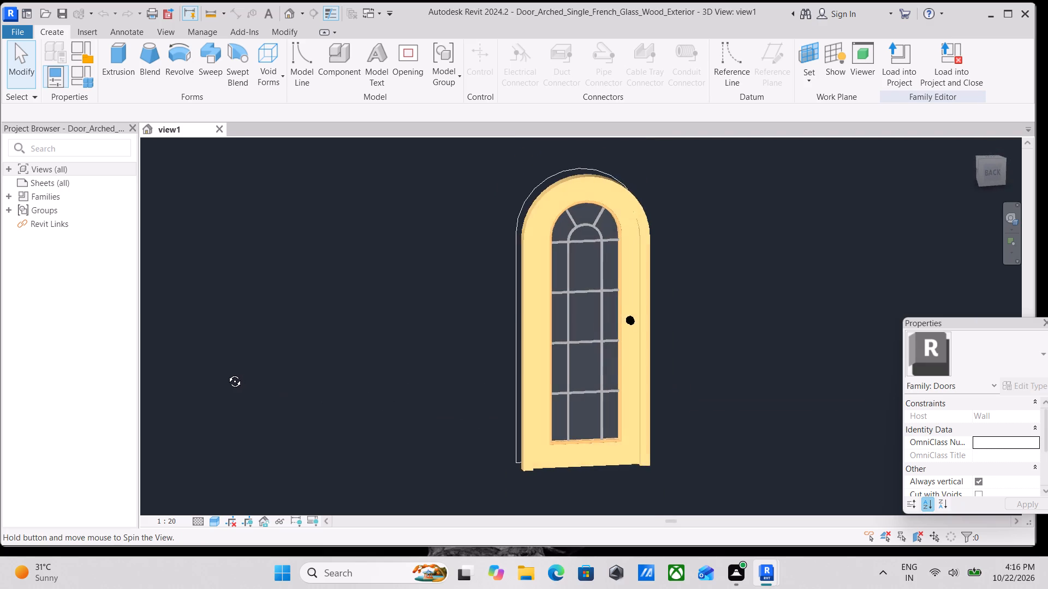
middle_click_drag(227, 373, 224, 373, "shift")
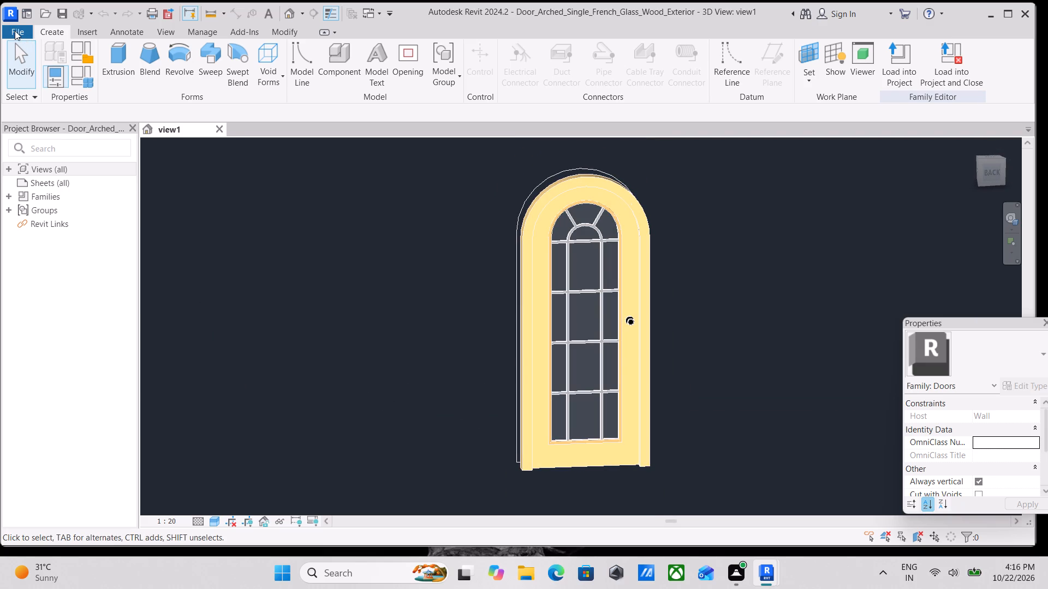
Start saving the door family as a copy and browse to the SHUBHAM CITY folder in Documents.
left_click(15, 30)
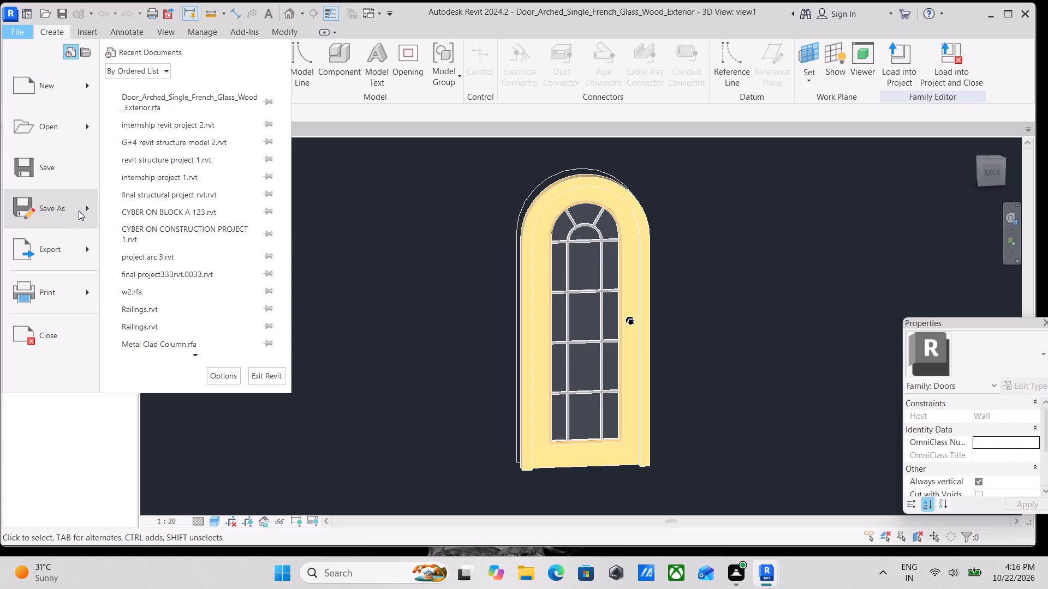
left_click(79, 211)
left_click(129, 187)
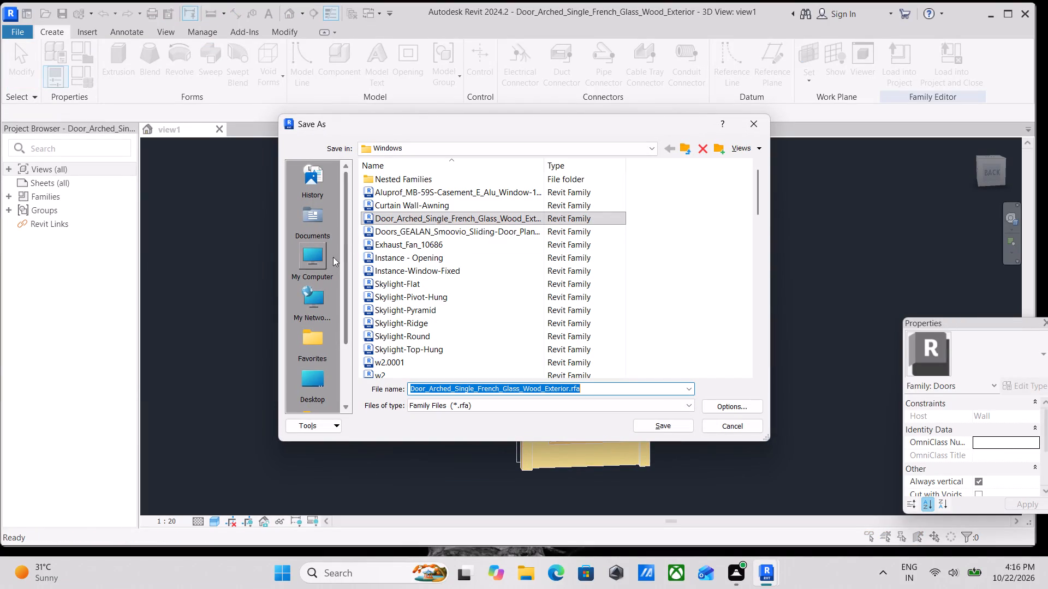
left_click(314, 223)
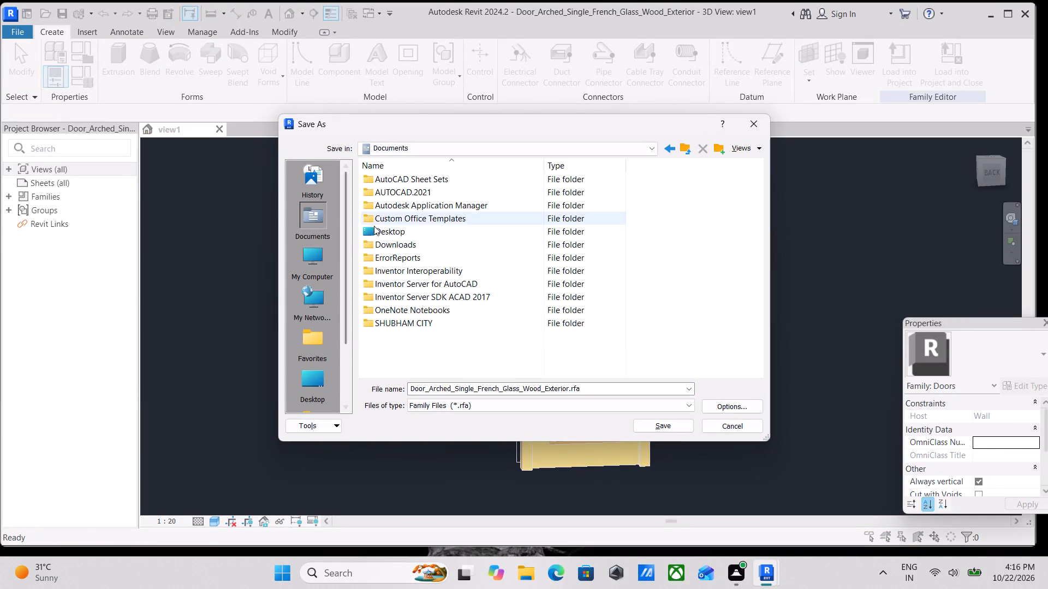
double_click(317, 183)
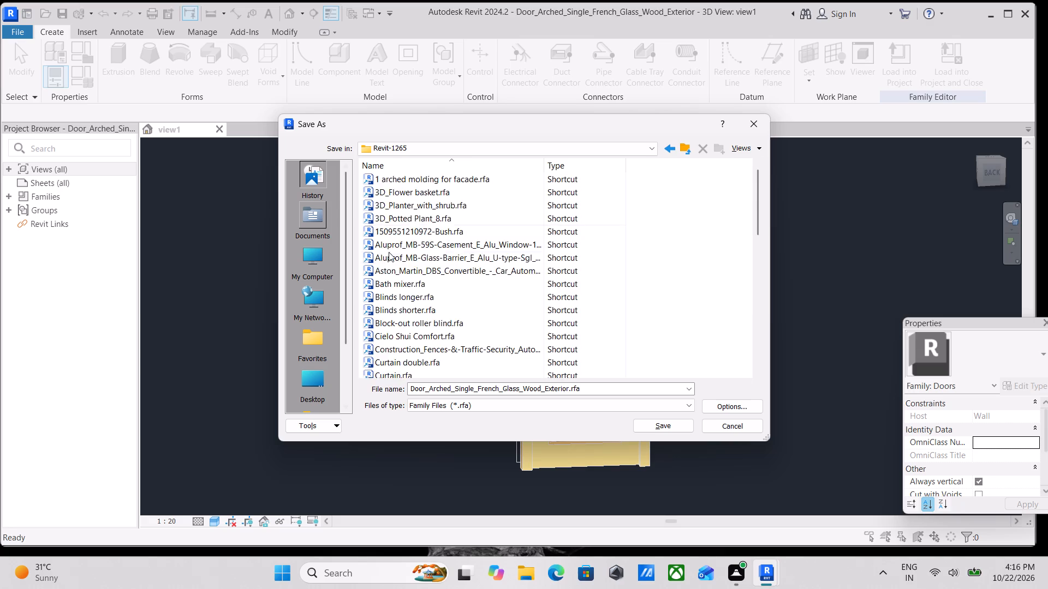
scroll(392, 262, "down", 2)
scroll(357, 266, "up", 5)
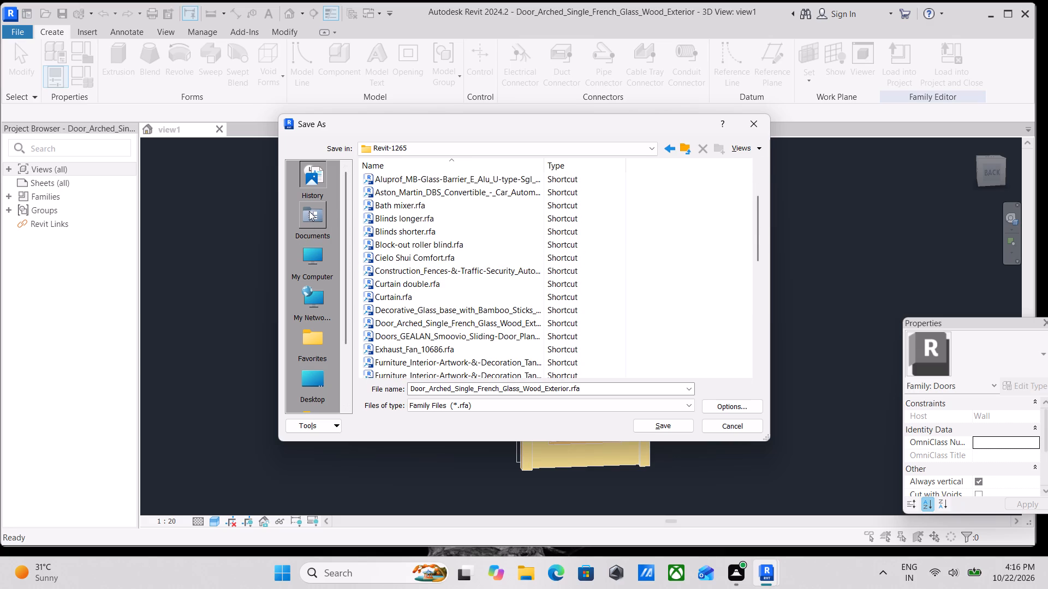
double_click(308, 219)
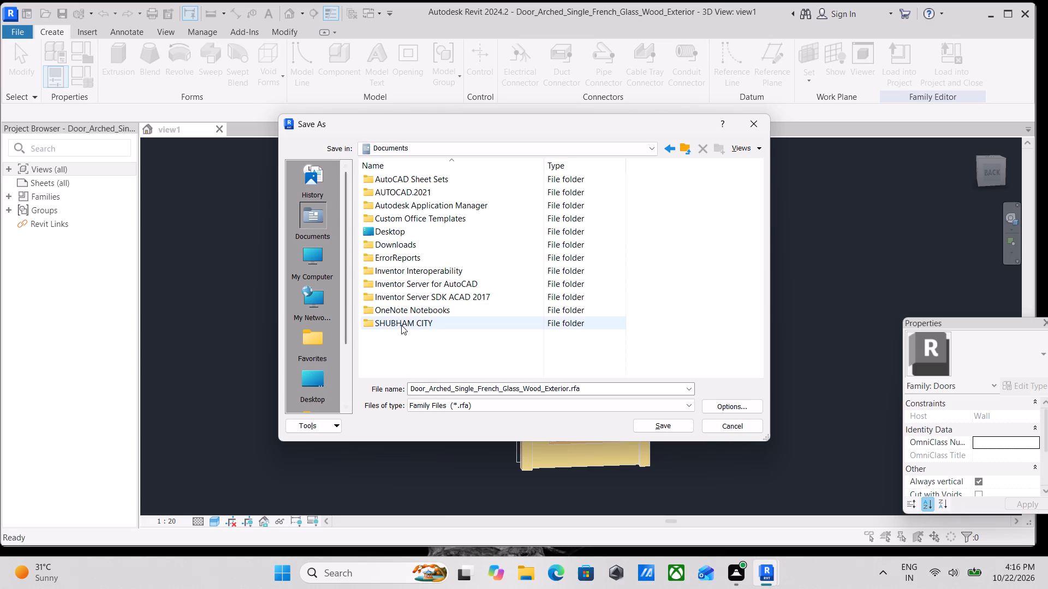
double_click(401, 324)
double_click(428, 181)
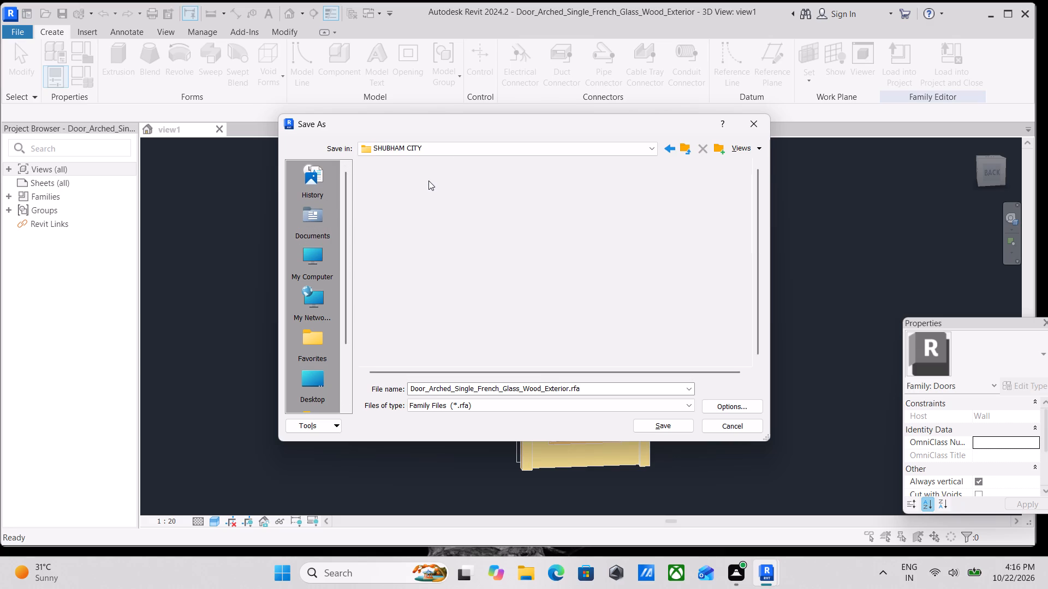
scroll(436, 286, "down", 3)
scroll(429, 291, "up", 2)
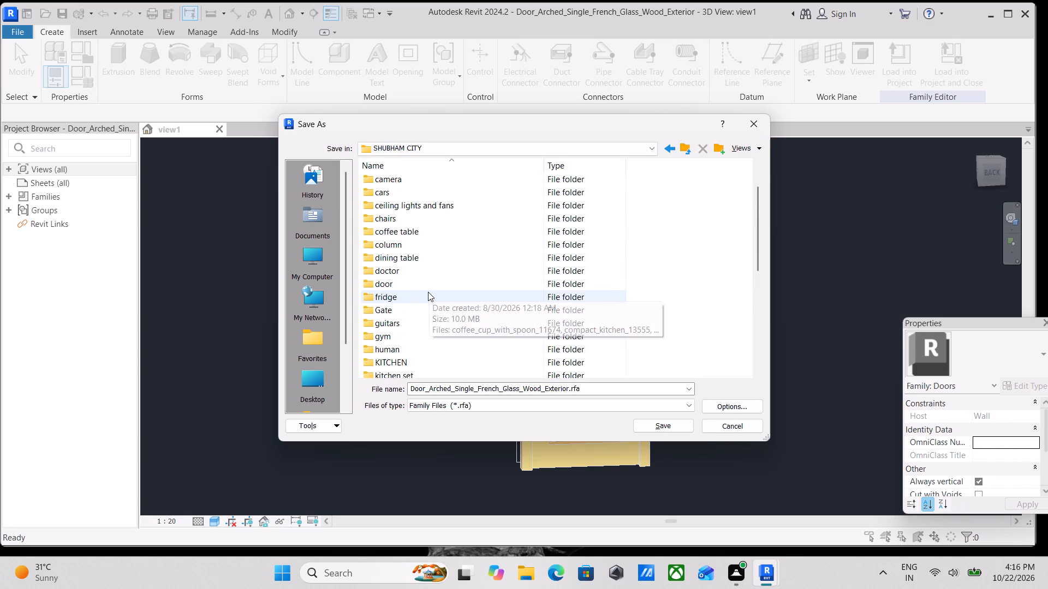
scroll(427, 292, "up", 6)
scroll(427, 292, "down", 7)
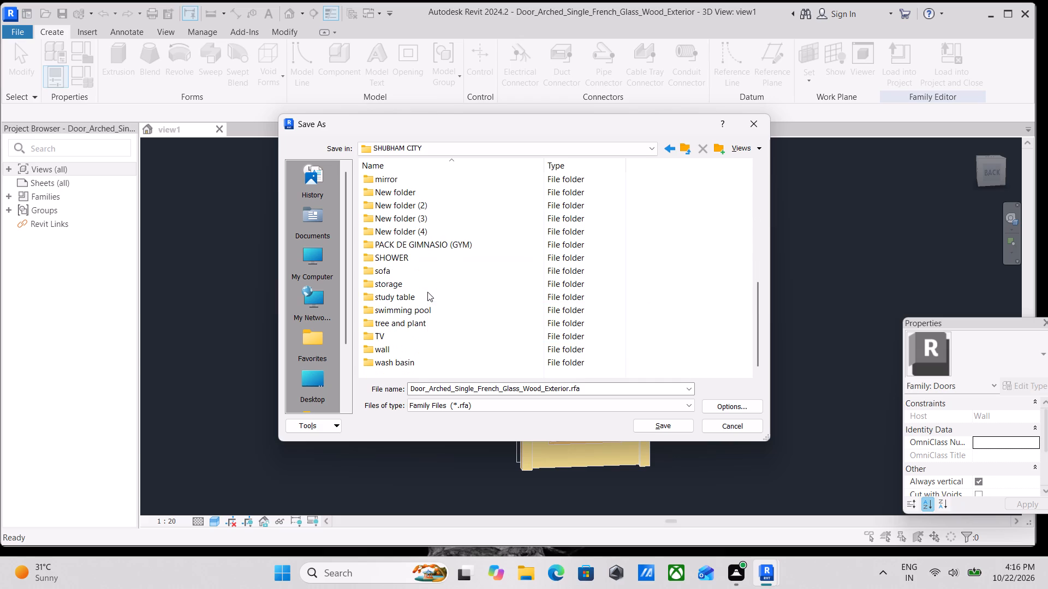
scroll(427, 292, "down", 5)
scroll(526, 363, "down", 2)
Create a new folder named DOORS FAMILY inside the SHUBHAM CITY folder.
left_click(717, 149)
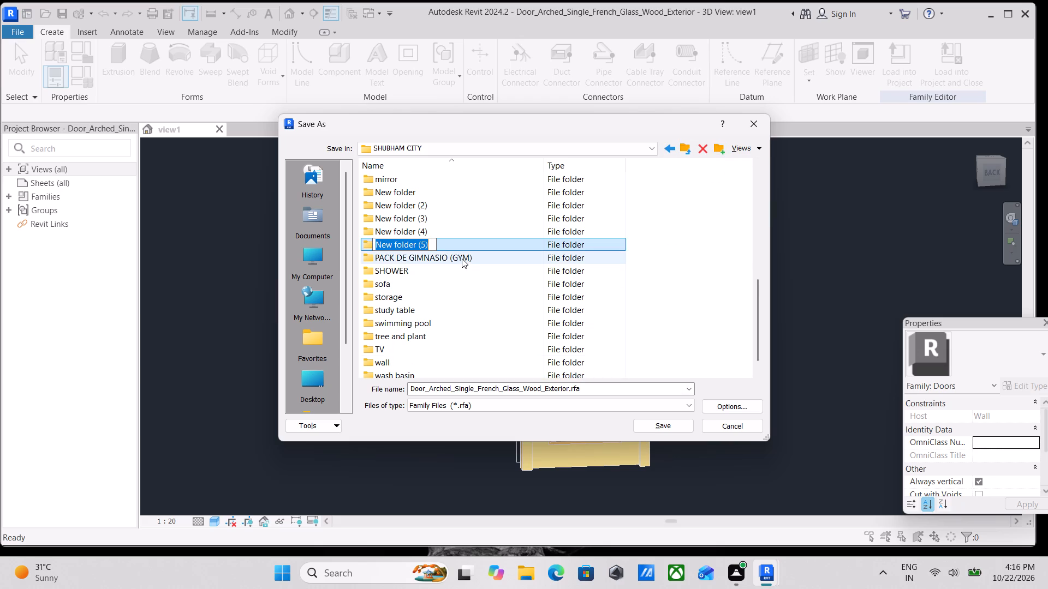
key("BackSpace")
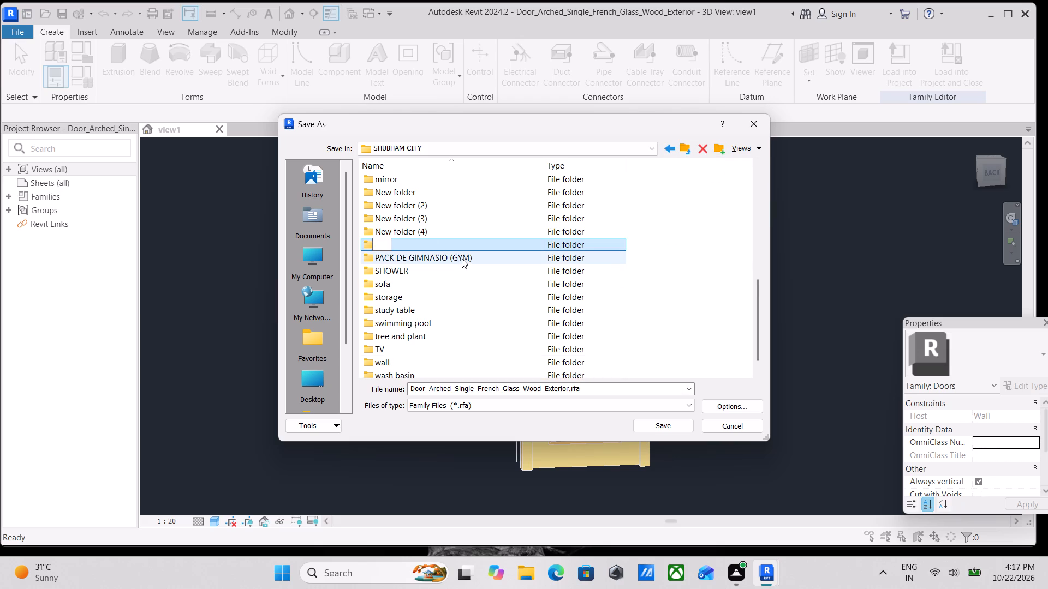
key("d")
type("OOR")
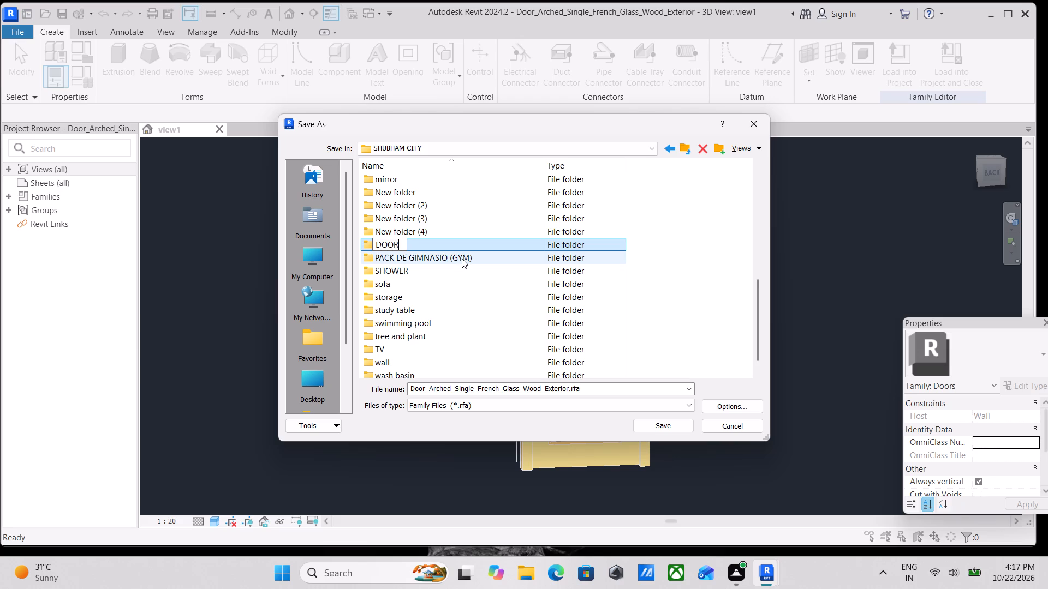
type("S FAMILY")
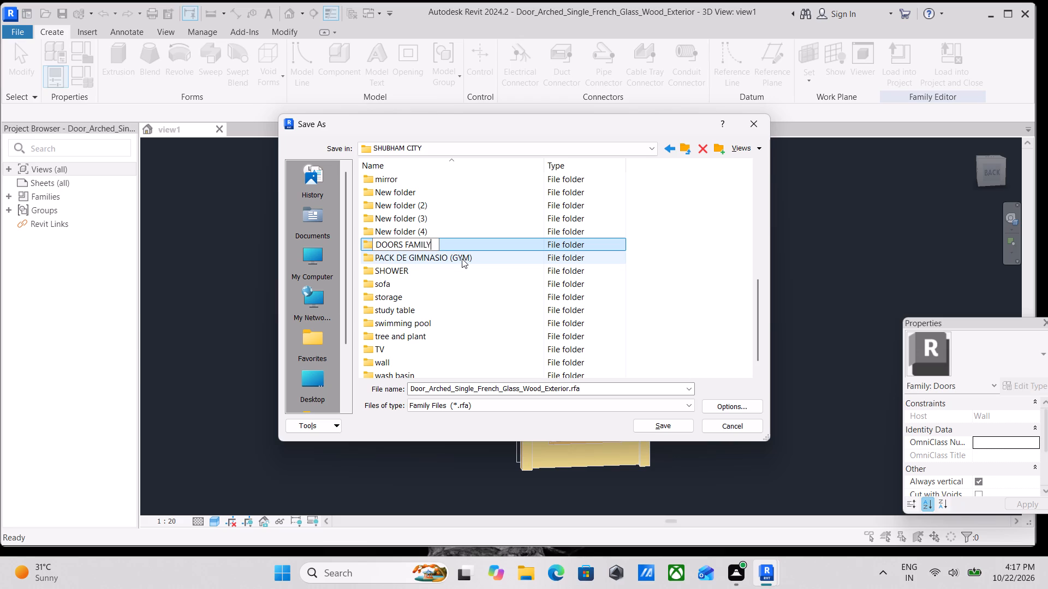
left_click(462, 241)
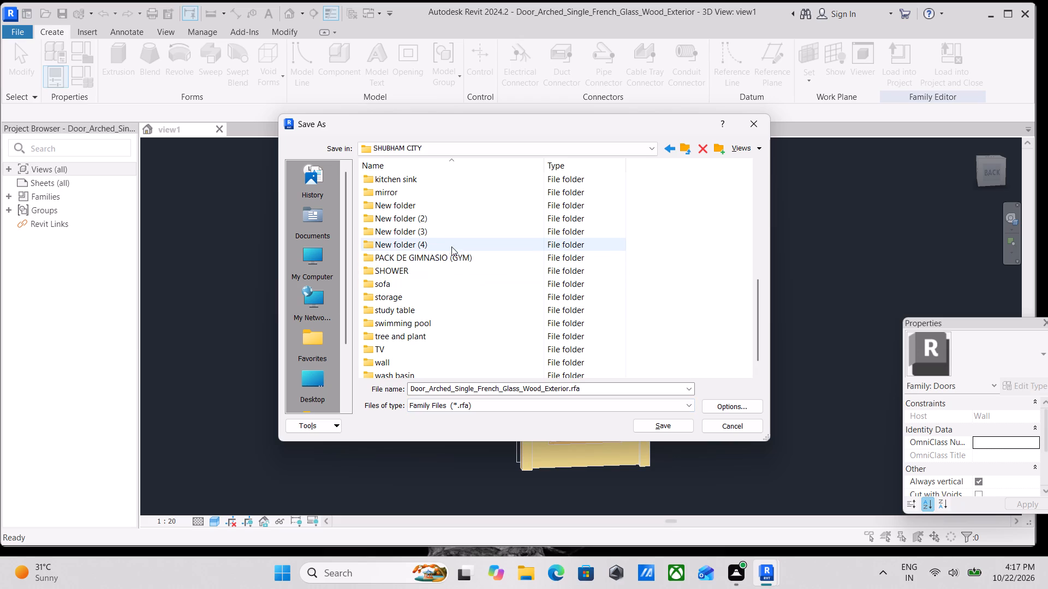
Save the family as Door_Arched_Single_French_Glass_Wood_Exterior.rfa in the DOORS FAMILY folder.
scroll(426, 228, "up", 2)
scroll(416, 234, "down", 5)
scroll(397, 293, "up", 6)
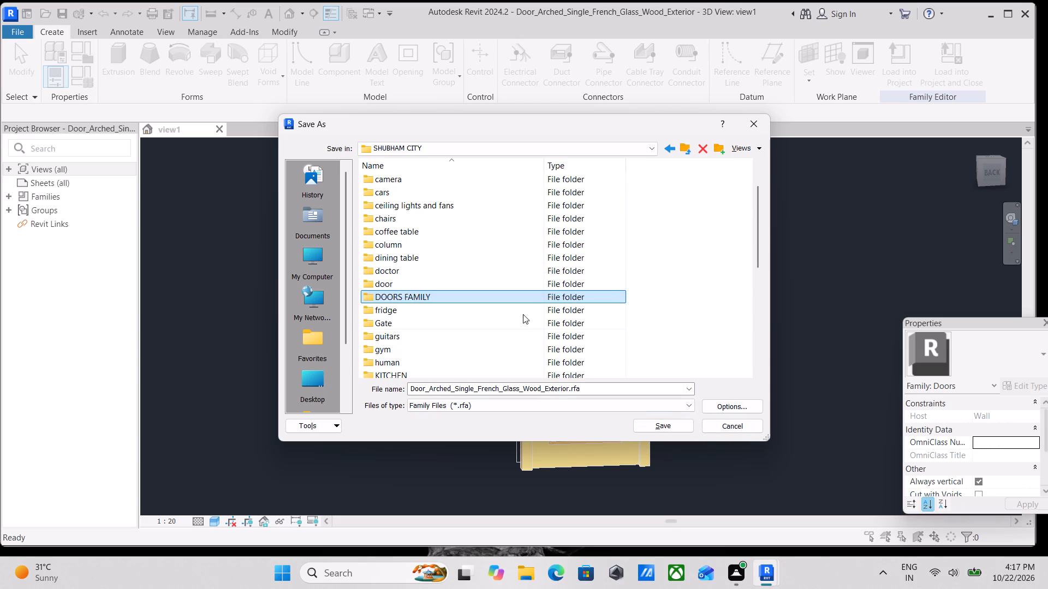
double_click(499, 294)
left_click(668, 422)
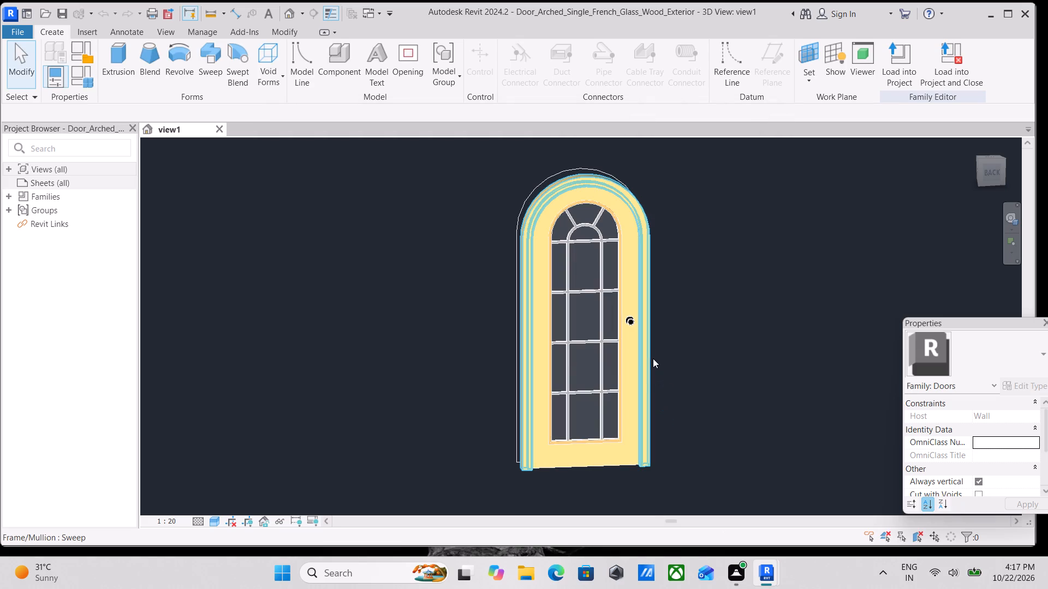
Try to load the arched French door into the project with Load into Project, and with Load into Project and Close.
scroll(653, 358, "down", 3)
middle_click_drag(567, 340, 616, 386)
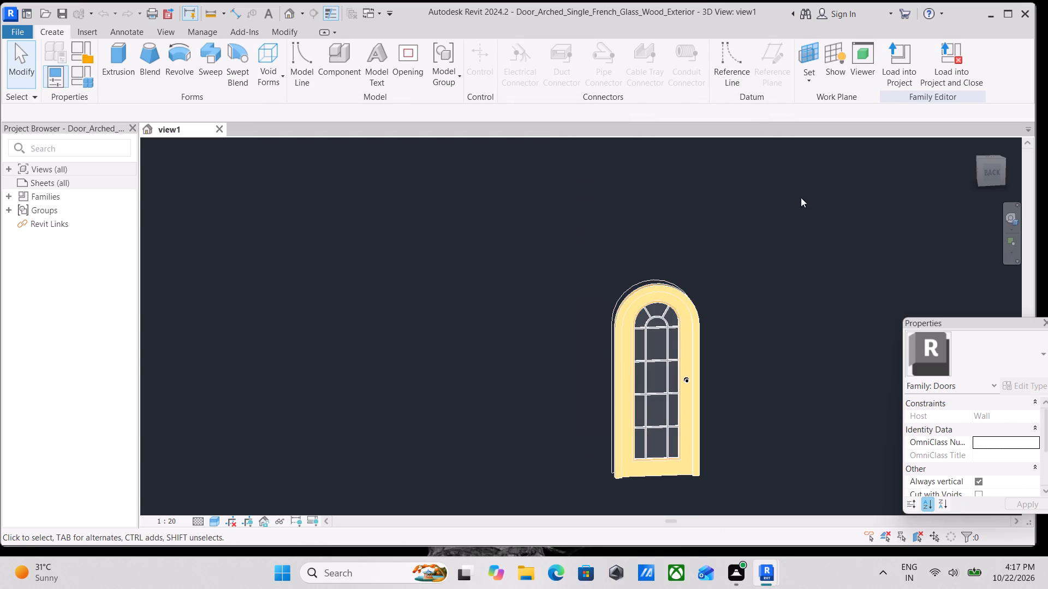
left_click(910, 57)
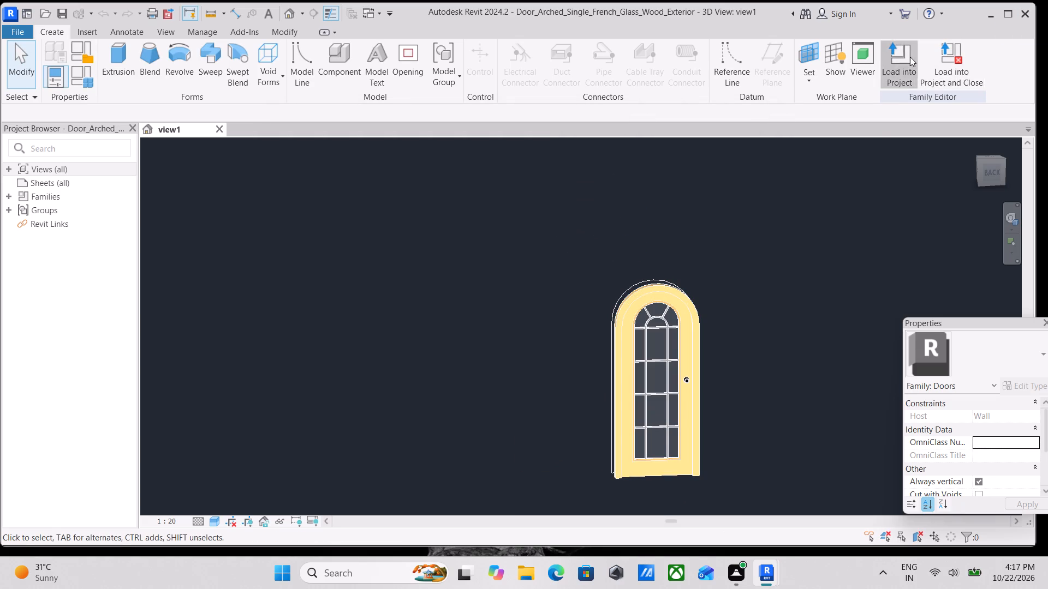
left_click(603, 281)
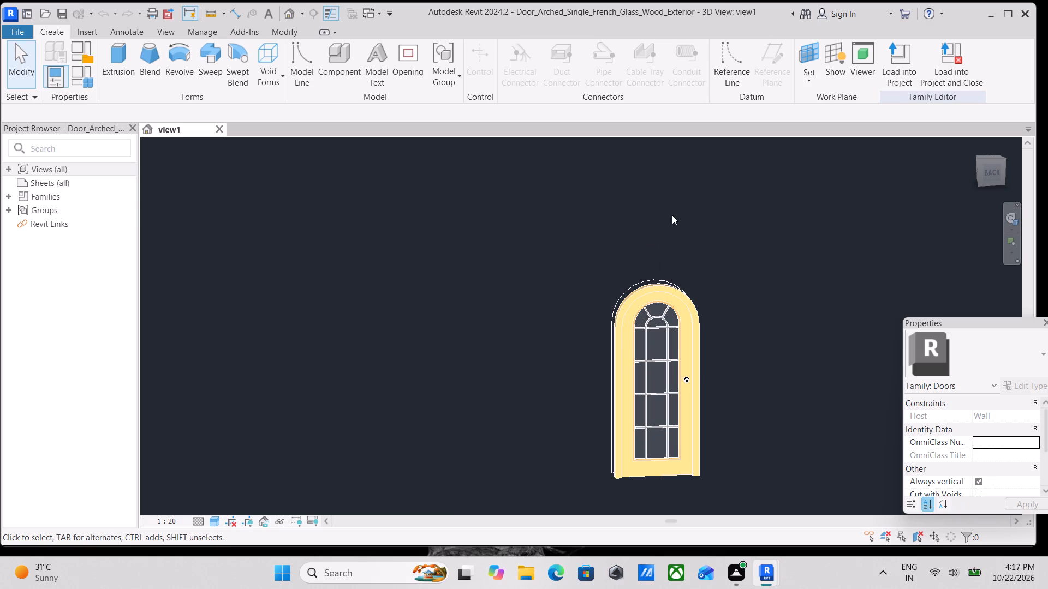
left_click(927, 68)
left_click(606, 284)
Close the door family and return to Project1, abandoning the pending family load and the desk component placement.
left_click(1026, 13)
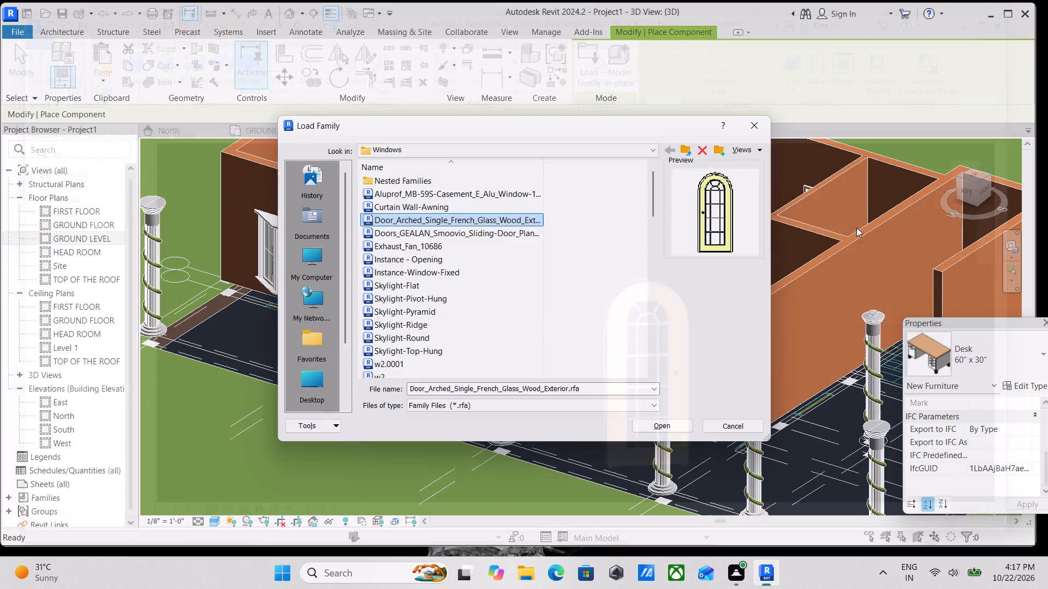
left_click(761, 123)
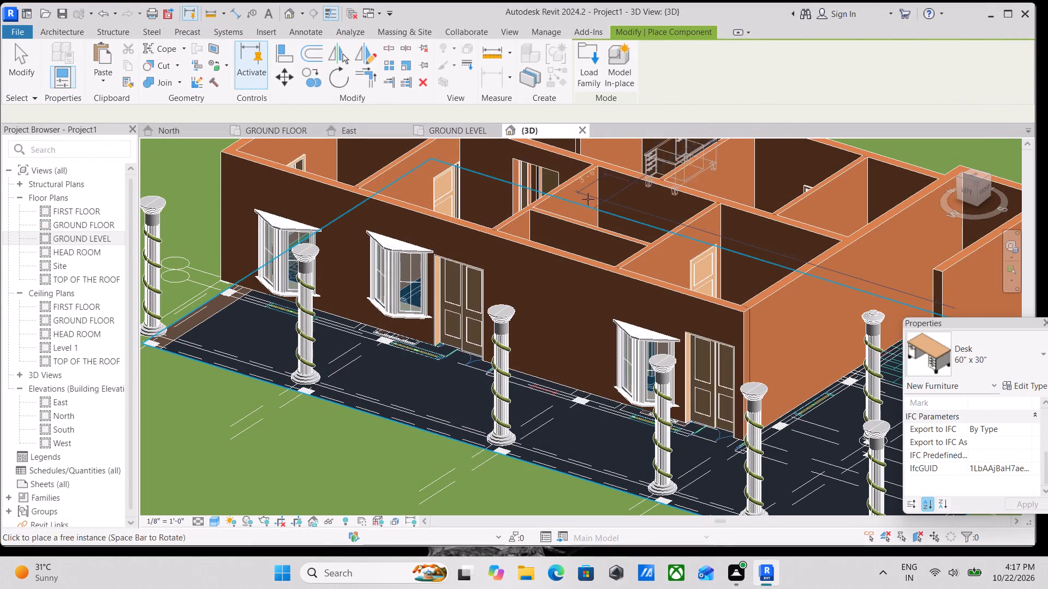
key("Escape")
key("Escape")
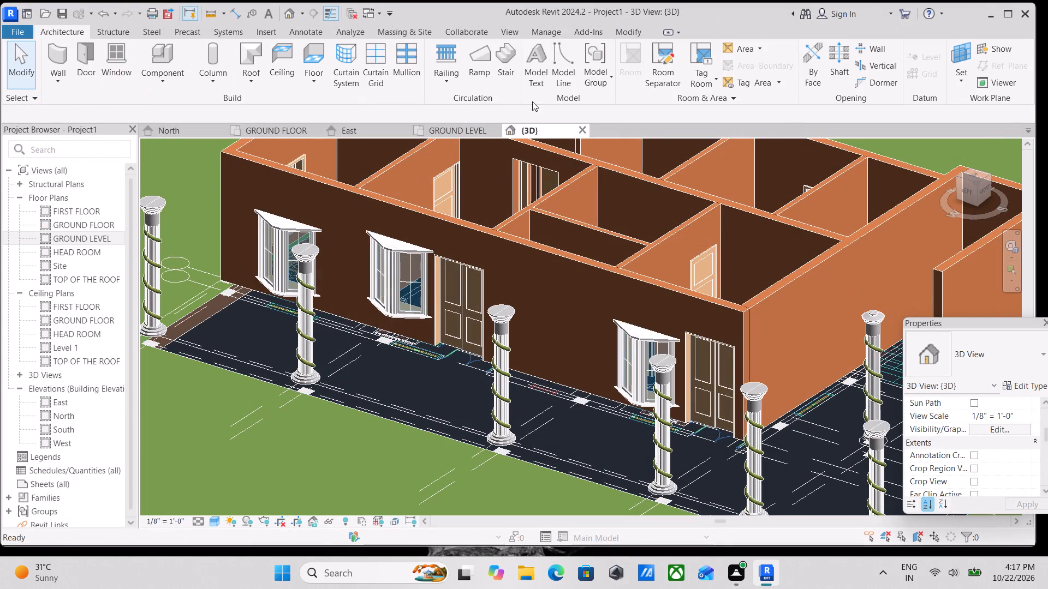
Load the arched single French door family into the project from the DOORS FAMILY folder inside SHUBHAM CITY.
left_click(55, 31)
left_click(256, 30)
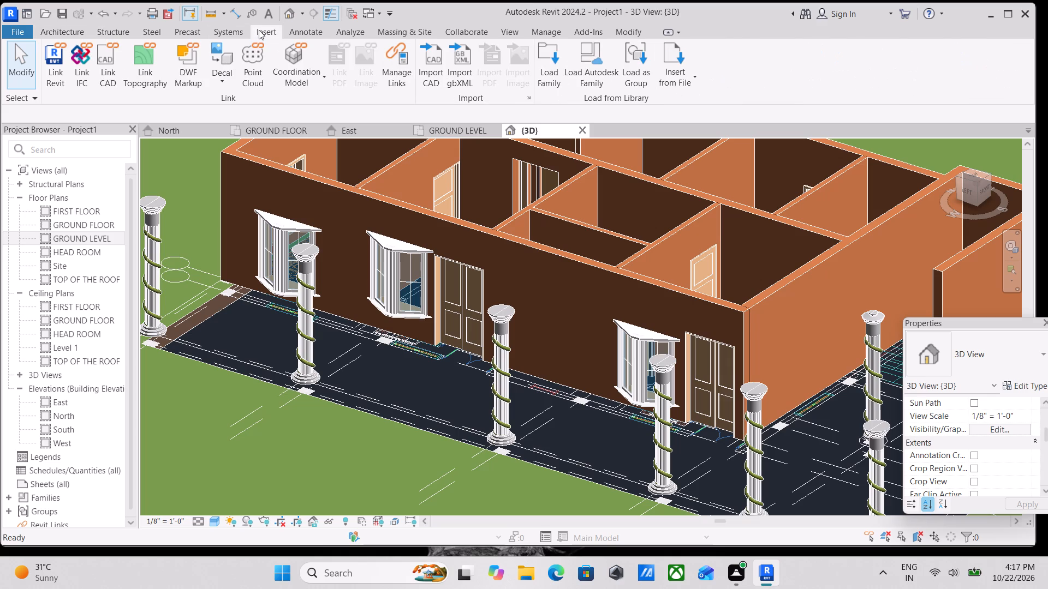
left_click(263, 31)
left_click(266, 31)
left_click(538, 74)
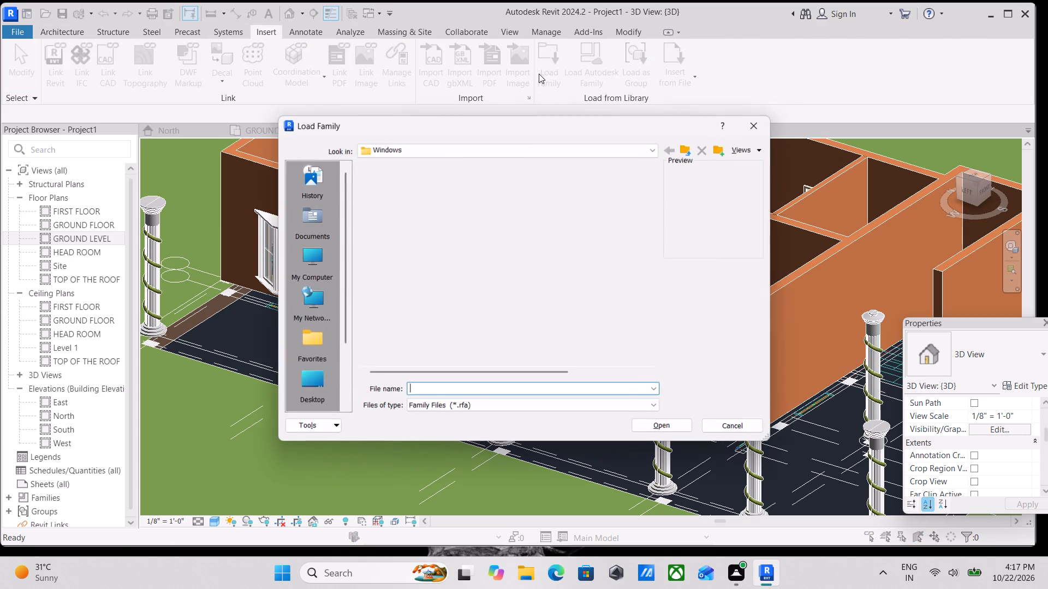
double_click(309, 212)
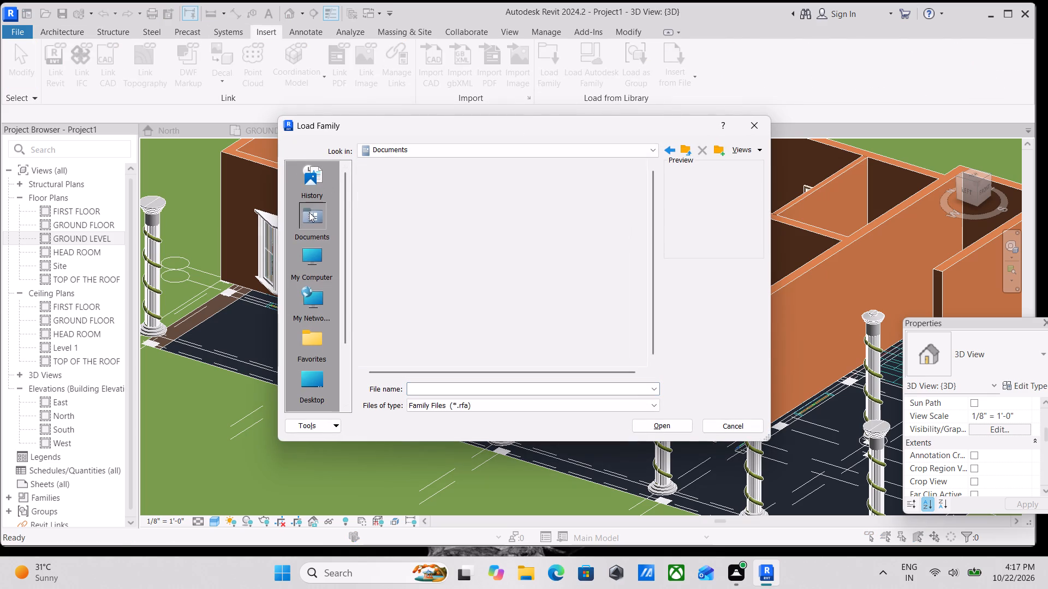
double_click(404, 322)
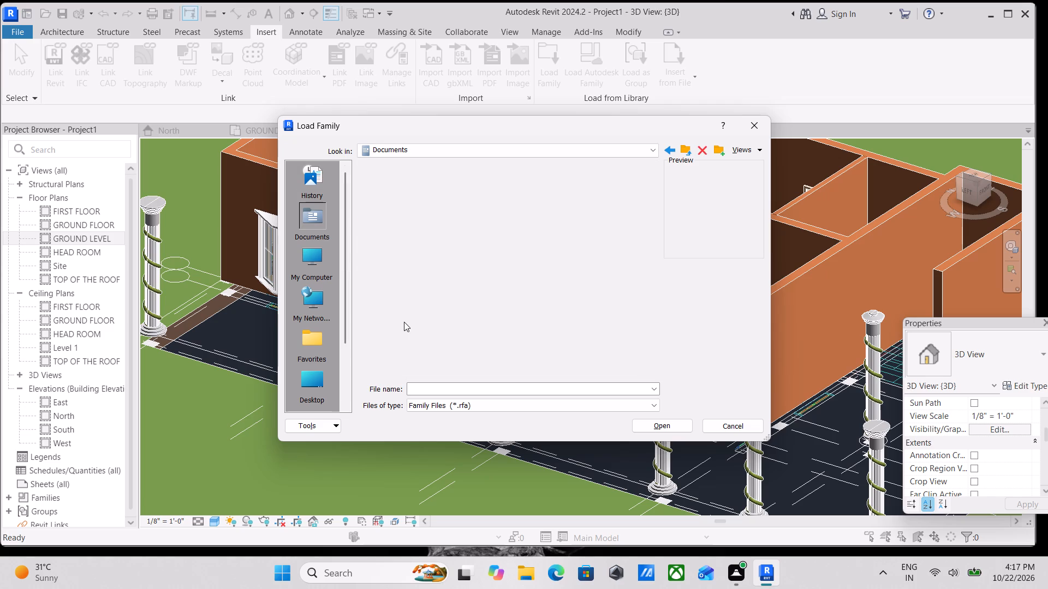
double_click(409, 183)
scroll(409, 255, "down", 1)
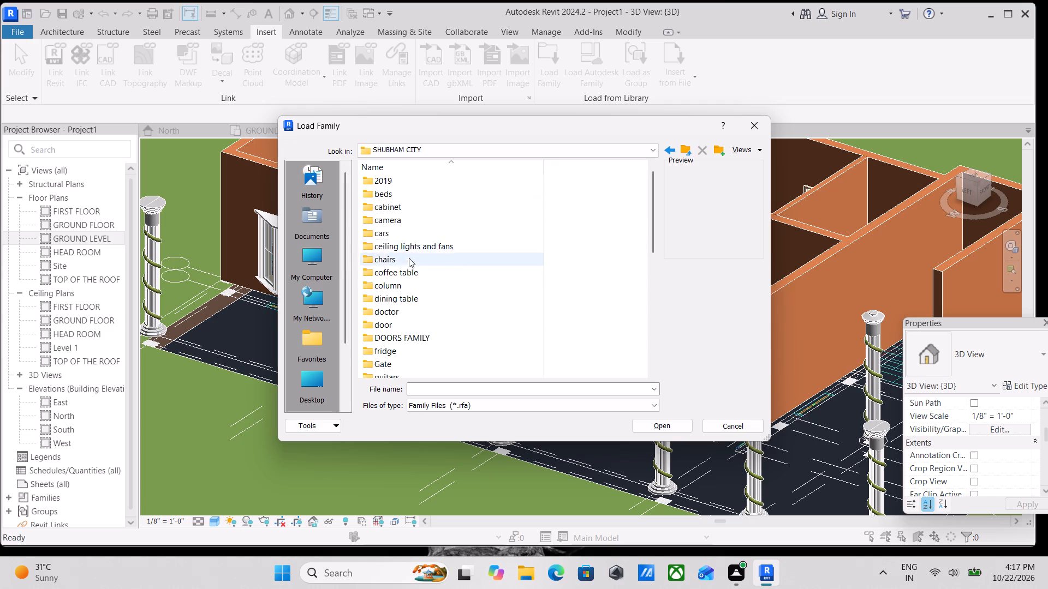
double_click(385, 298)
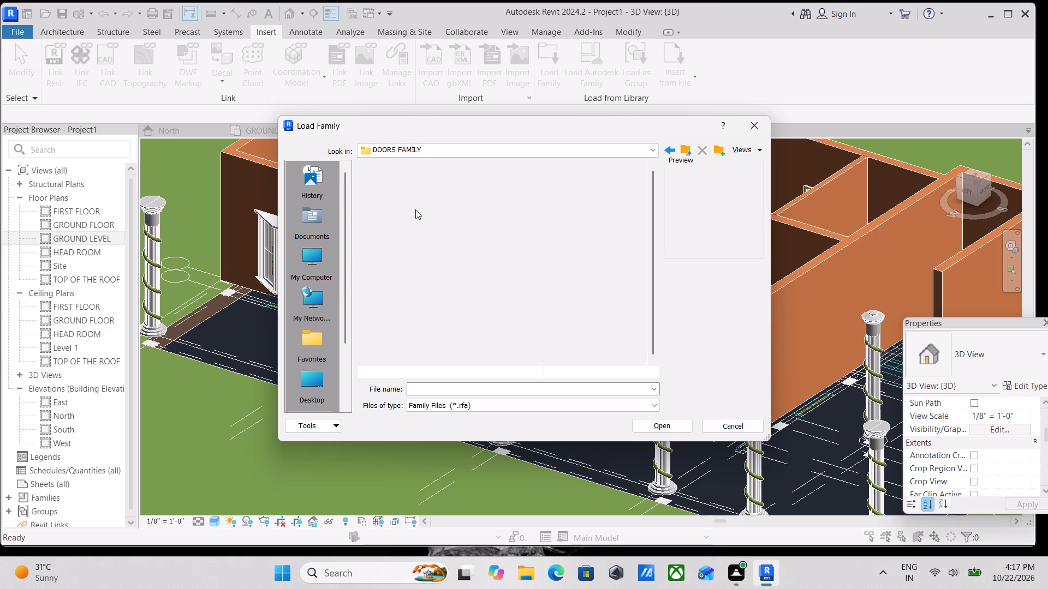
left_click(414, 182)
left_click(648, 424)
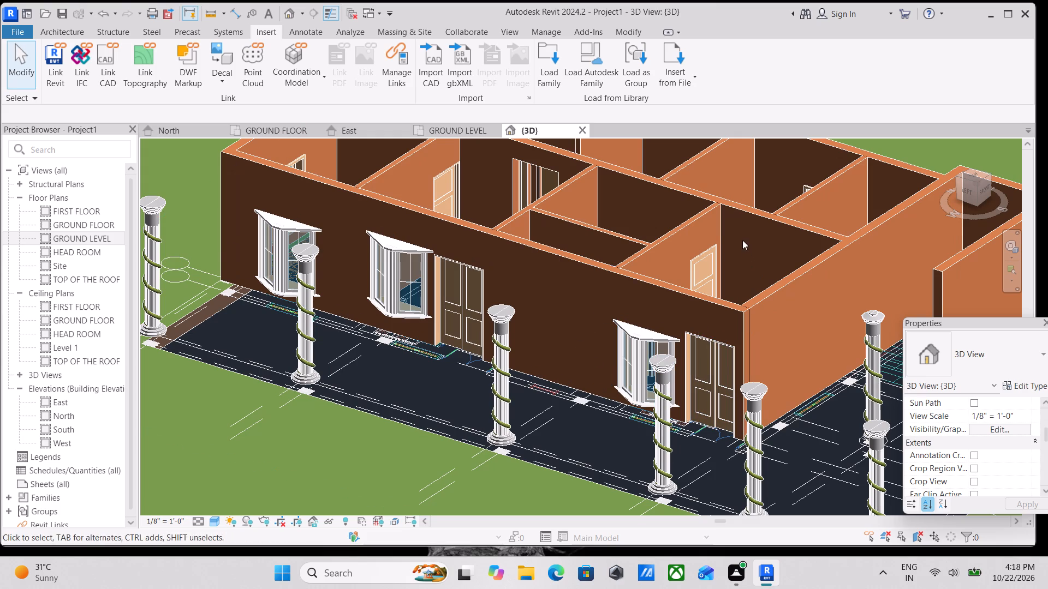
Delete the two 48" x 84" double sliding panel doors from the outer wall with the bay windows.
middle_click_drag(722, 346, 629, 306)
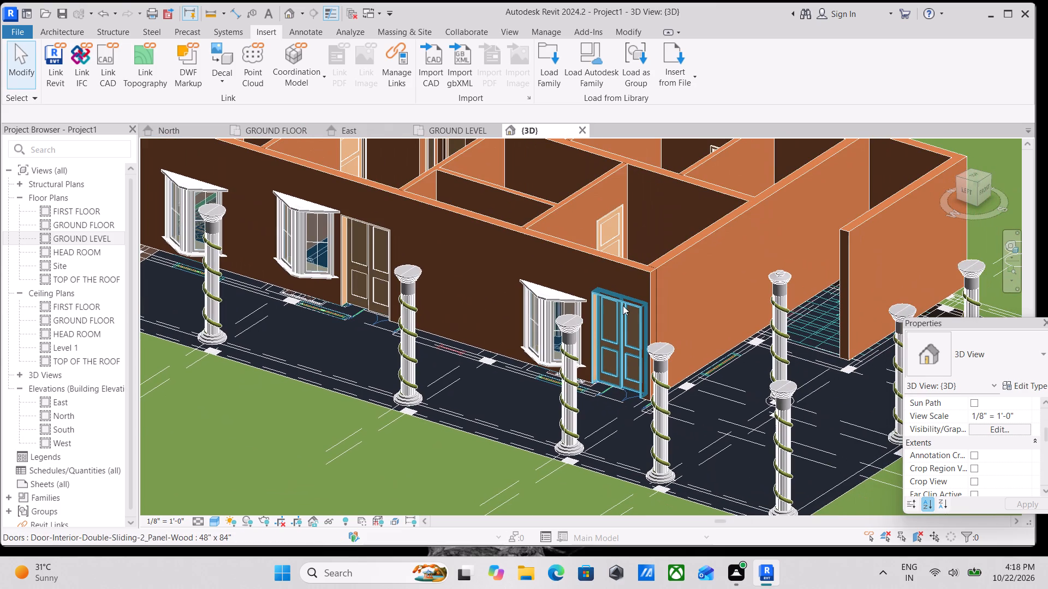
type("DR")
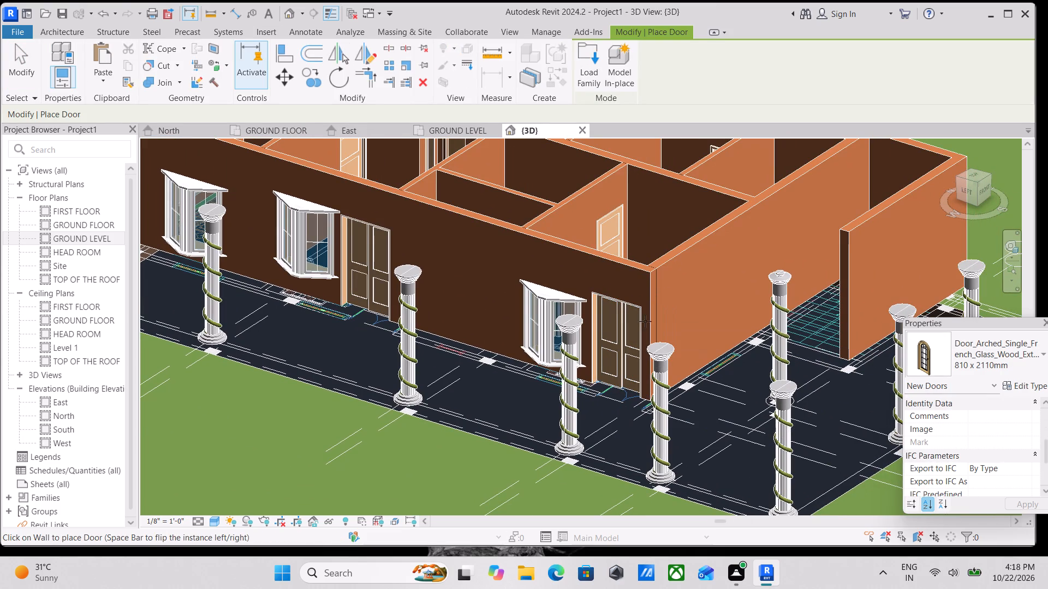
key("Escape")
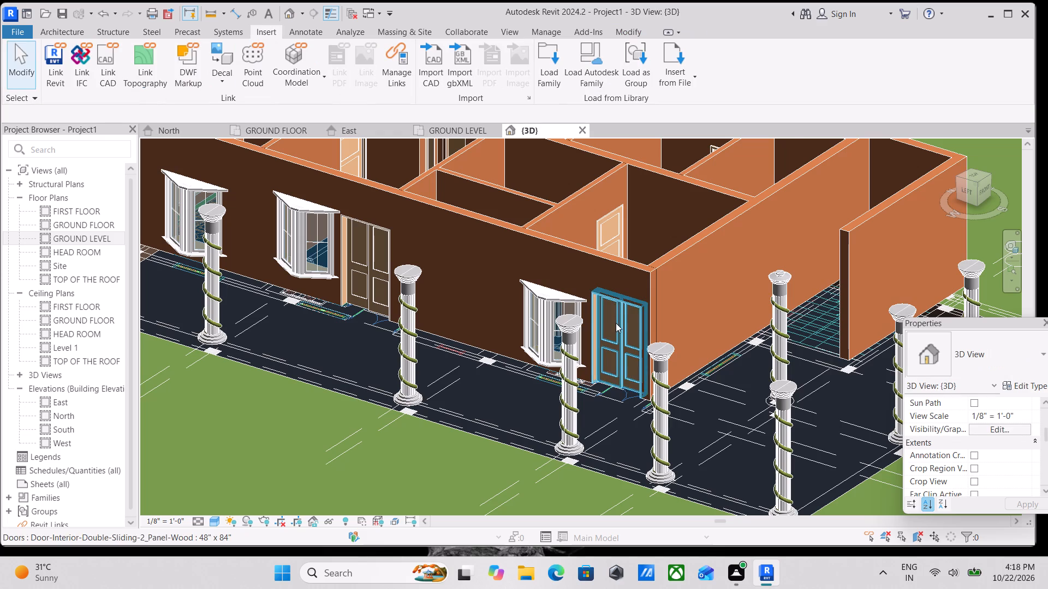
scroll(616, 323, "up", 1)
key("Escape")
left_click(633, 303)
right_click(633, 303)
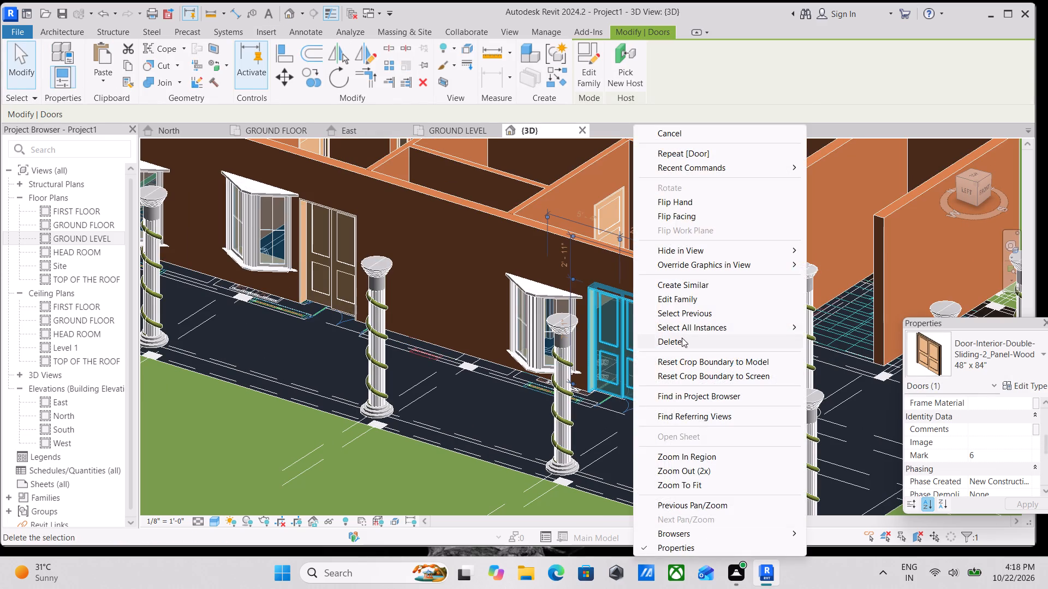
left_click(683, 344)
left_click(327, 217)
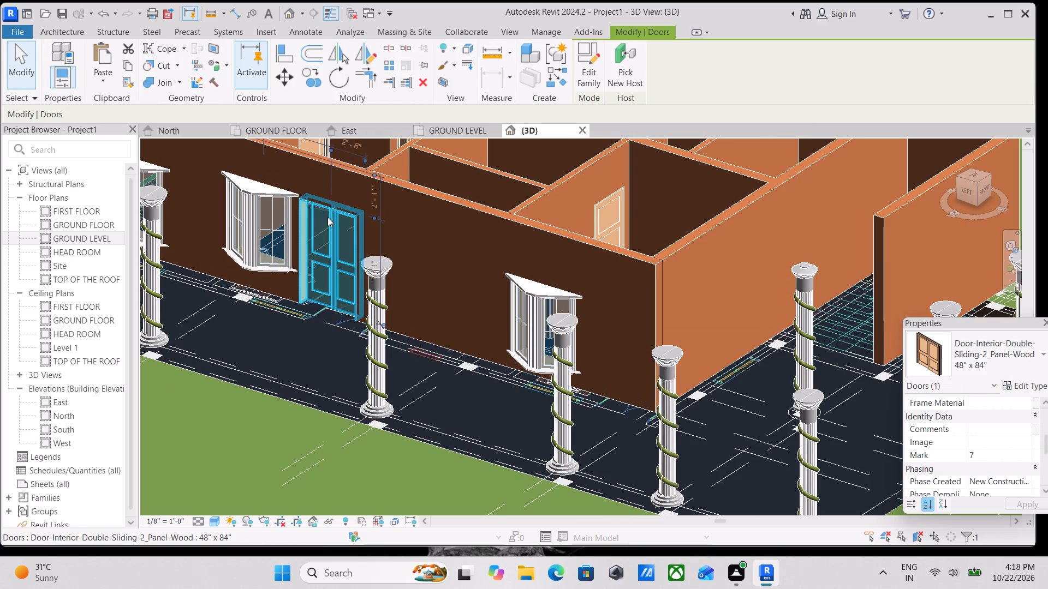
right_click(327, 217)
left_click(376, 346)
Start door placement with the arched French door and bring up the living hall's double-door opening in the GROUND FLOOR plan.
scroll(401, 308, "down", 1)
middle_click_drag(401, 308, 397, 349)
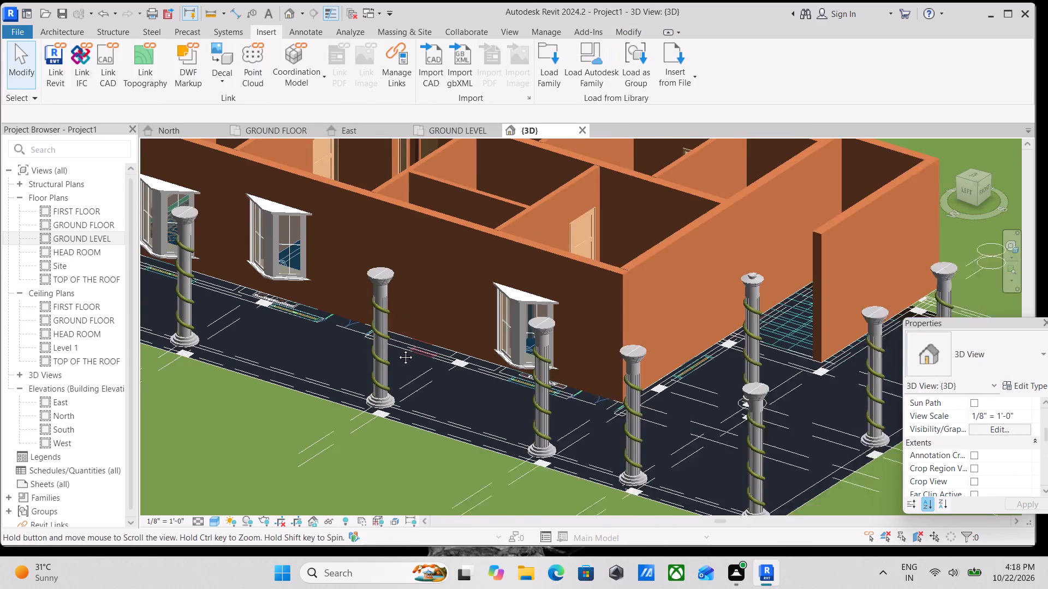
middle_click_drag(397, 349, 398, 387)
scroll(347, 222, "down", 2)
middle_click_drag(357, 236, 369, 236)
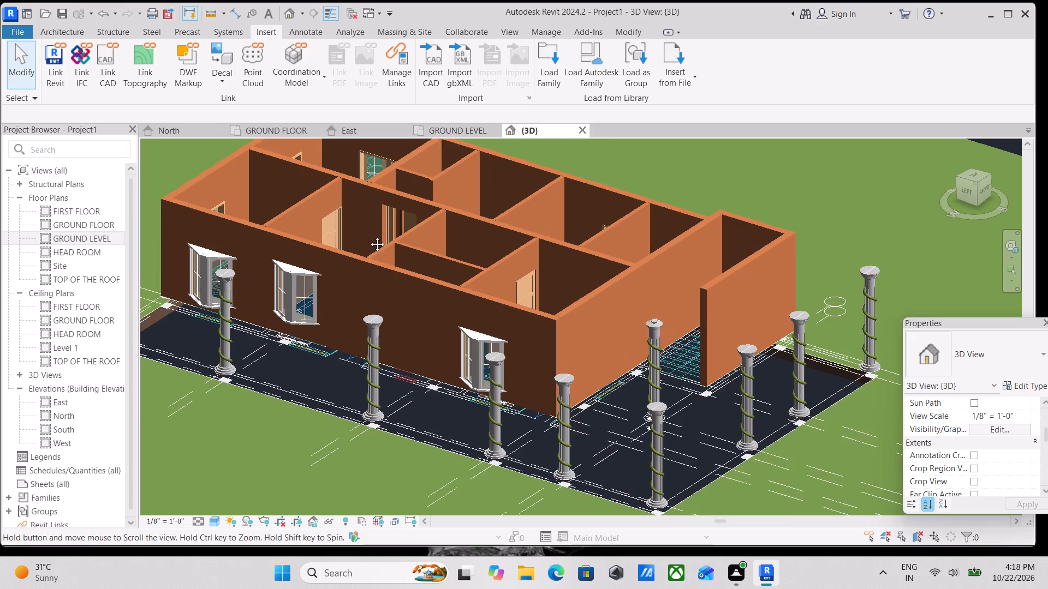
middle_click_drag(369, 236, 417, 226)
middle_click_drag(378, 232, 427, 256)
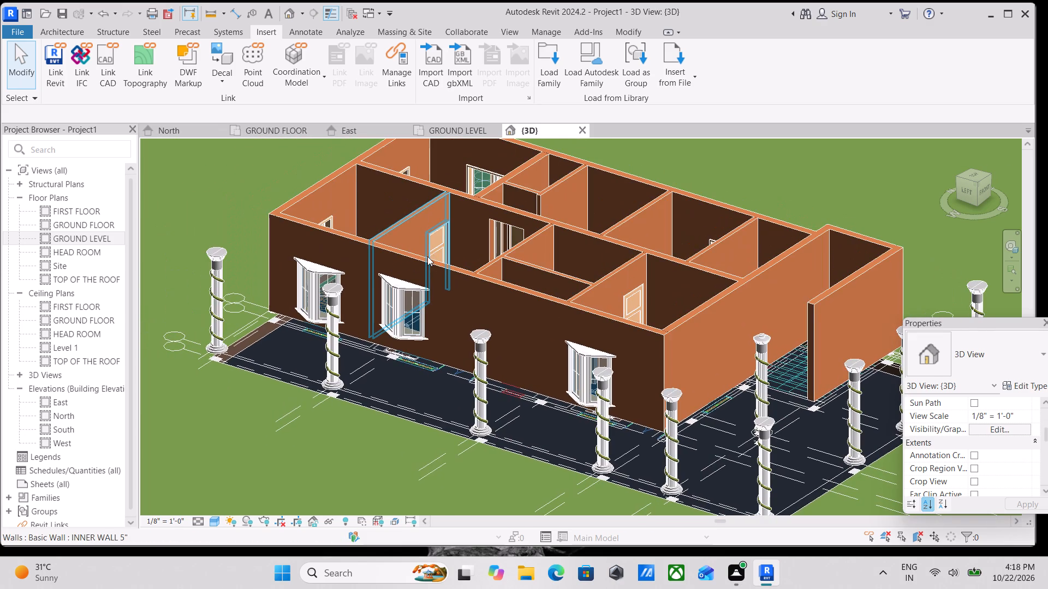
type("DR")
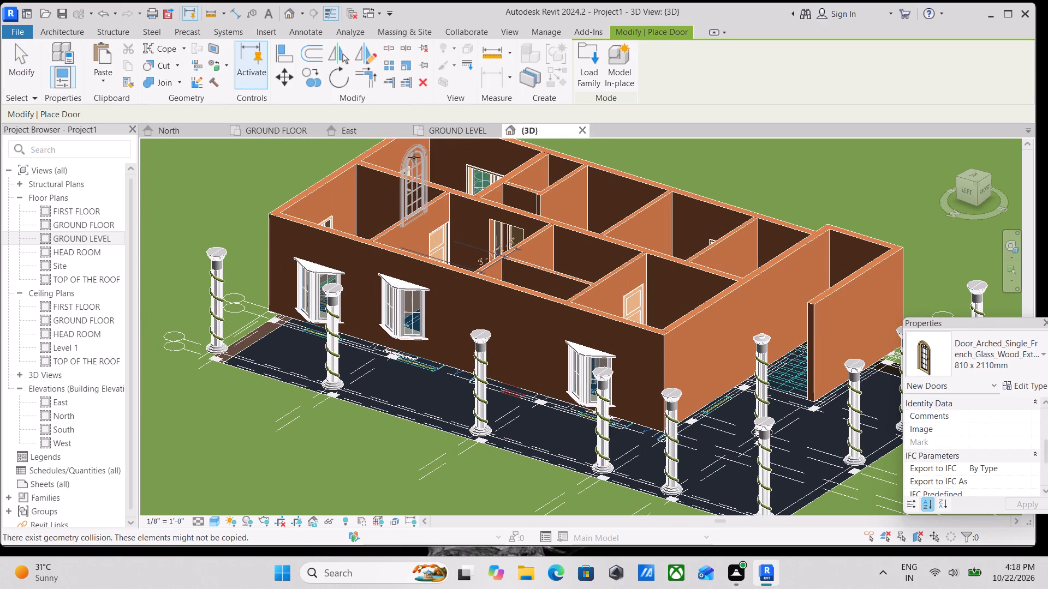
left_click(280, 128)
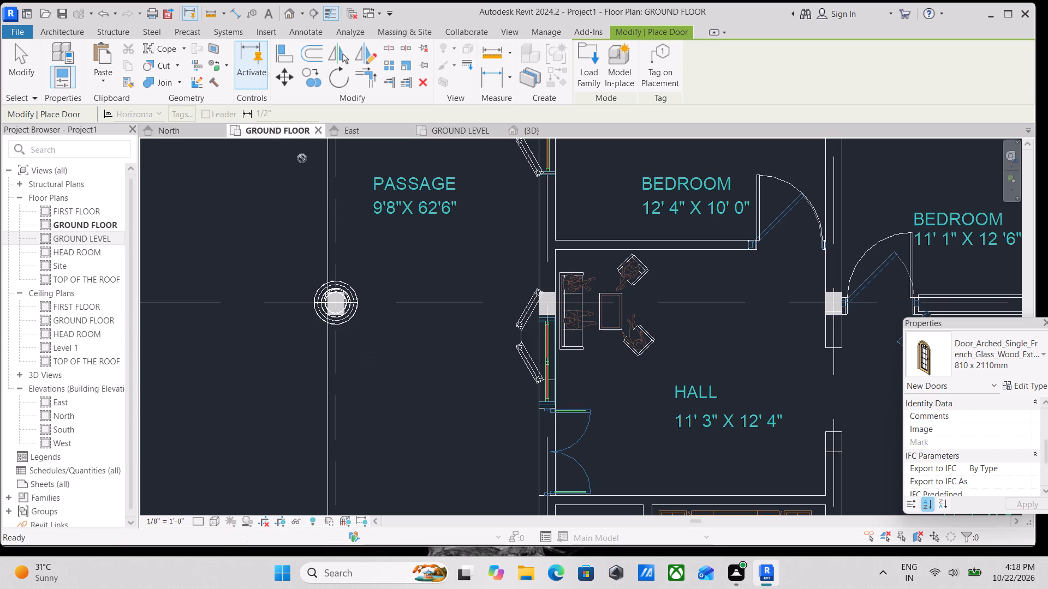
scroll(491, 352, "down", 1)
middle_click_drag(485, 343, 444, 219)
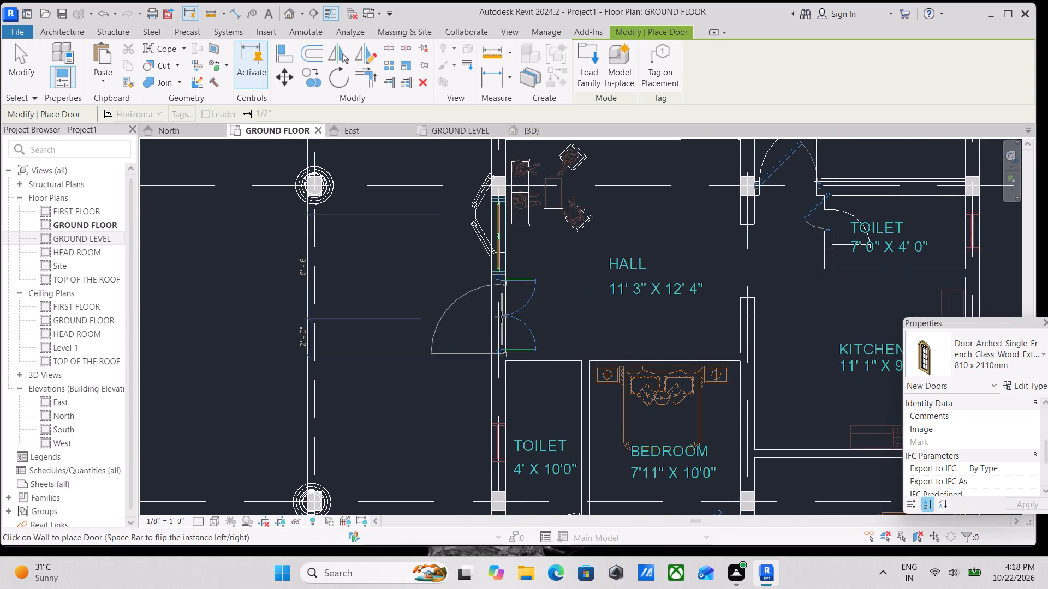
middle_click_drag(501, 314, 485, 111)
middle_click_drag(474, 289, 494, 118)
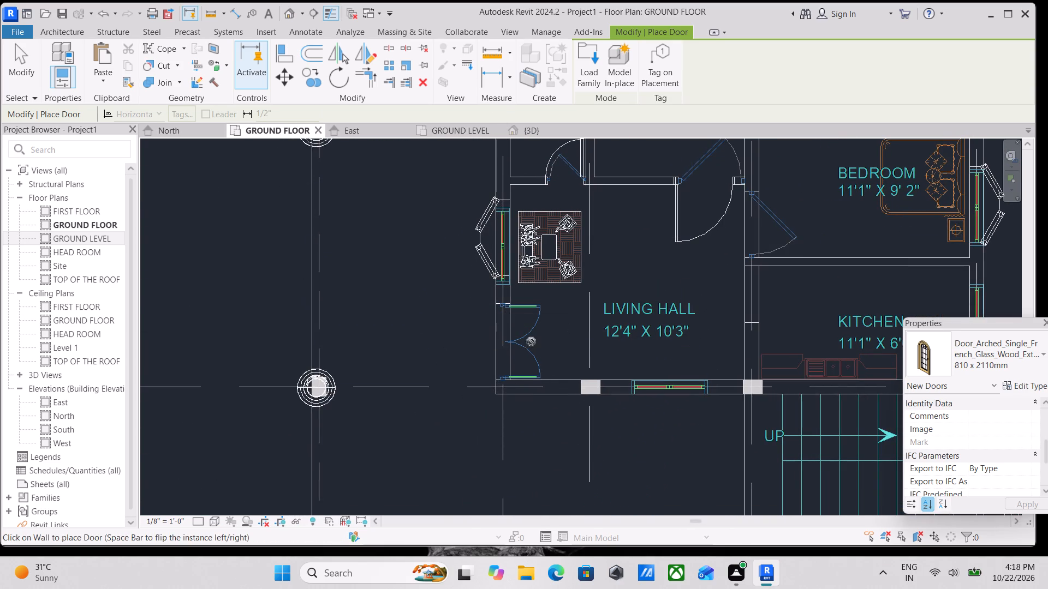
Examine the type parameters of the 810 x 2110mm arched French door, including its frame material and dimensions.
left_click(1038, 386)
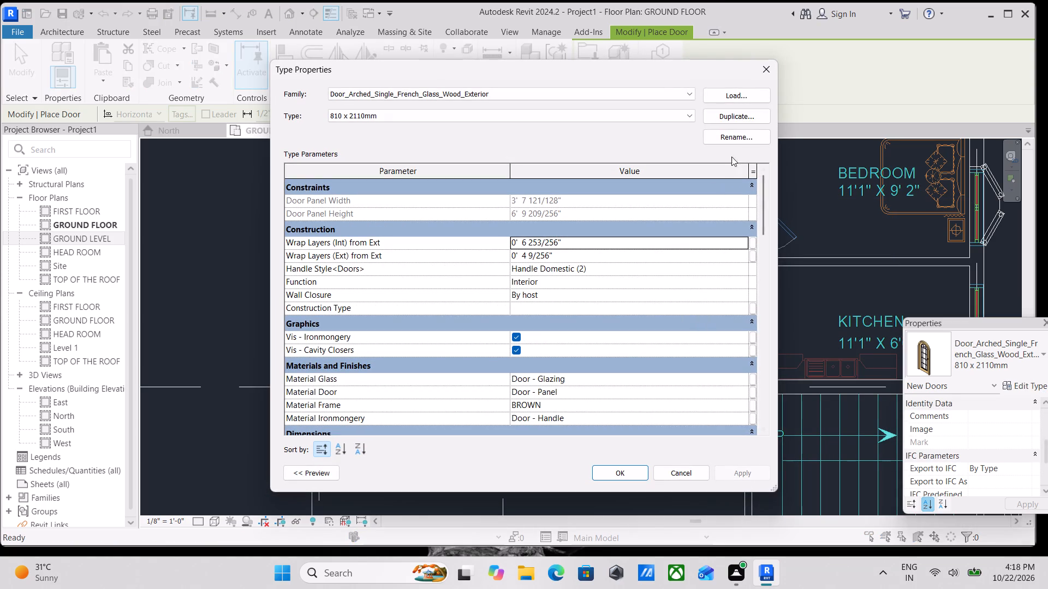
scroll(609, 287, "down", 2)
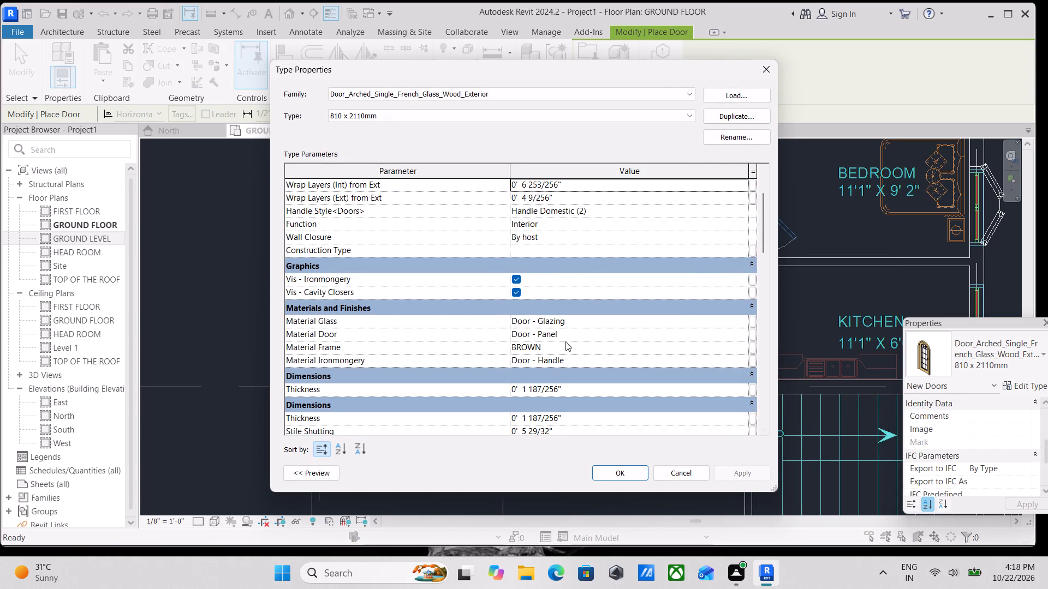
scroll(532, 359, "down", 2)
left_click(713, 265)
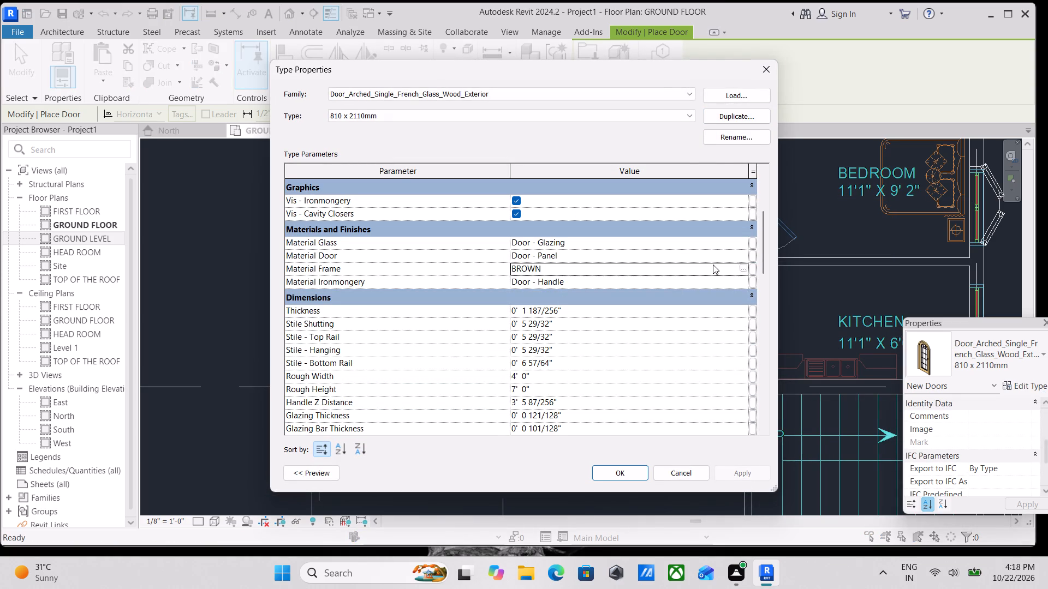
left_click(743, 267)
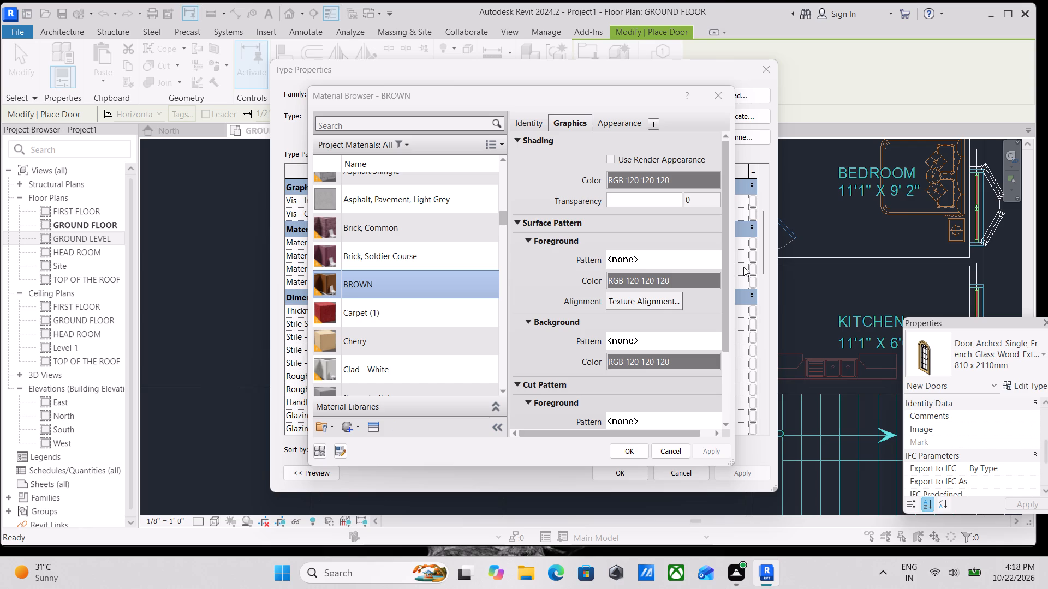
left_click(720, 93)
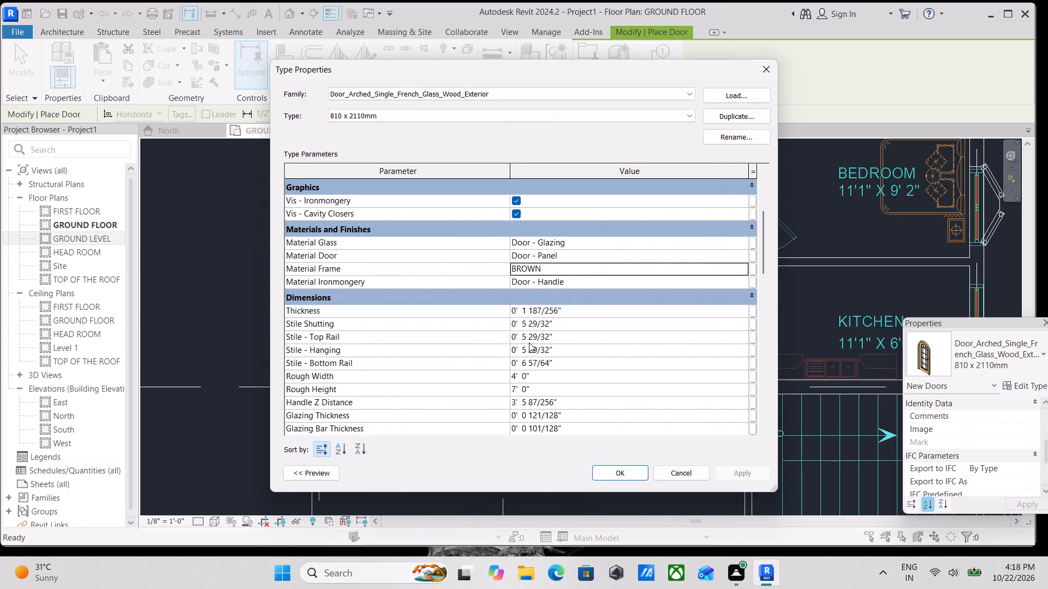
scroll(485, 338, "down", 1)
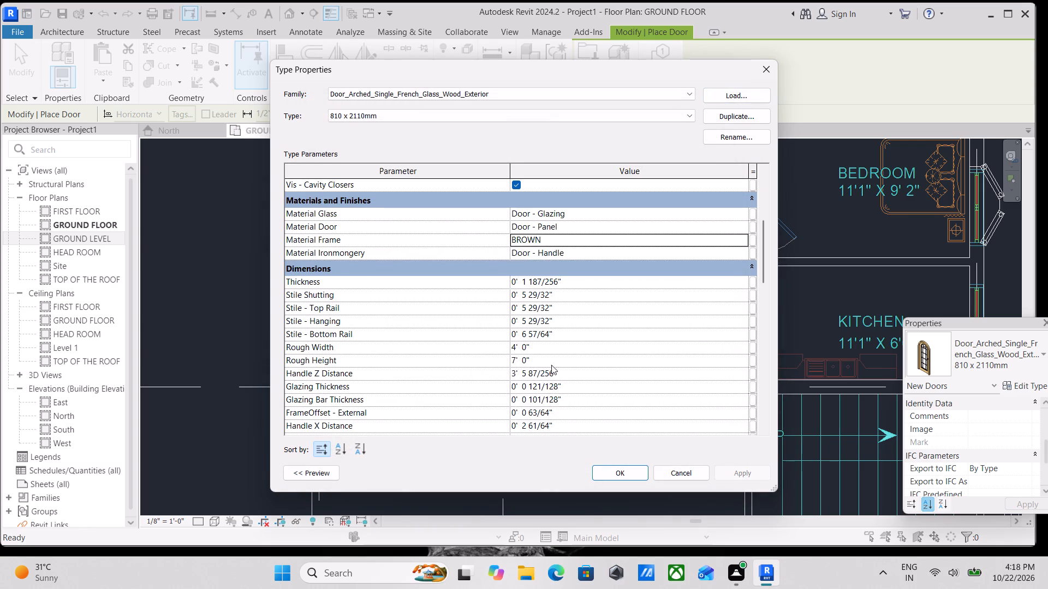
left_click(612, 467)
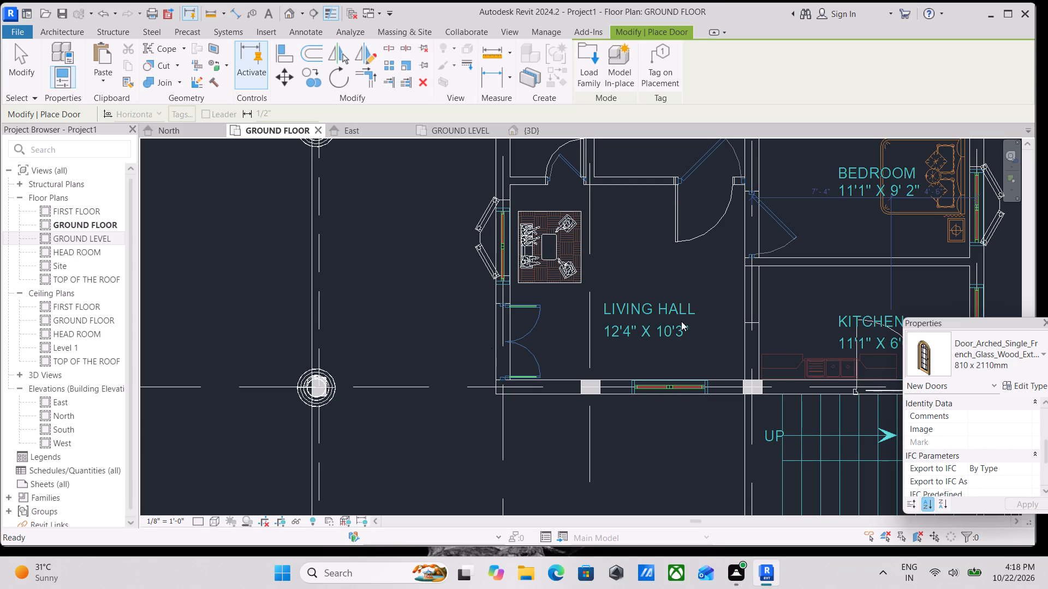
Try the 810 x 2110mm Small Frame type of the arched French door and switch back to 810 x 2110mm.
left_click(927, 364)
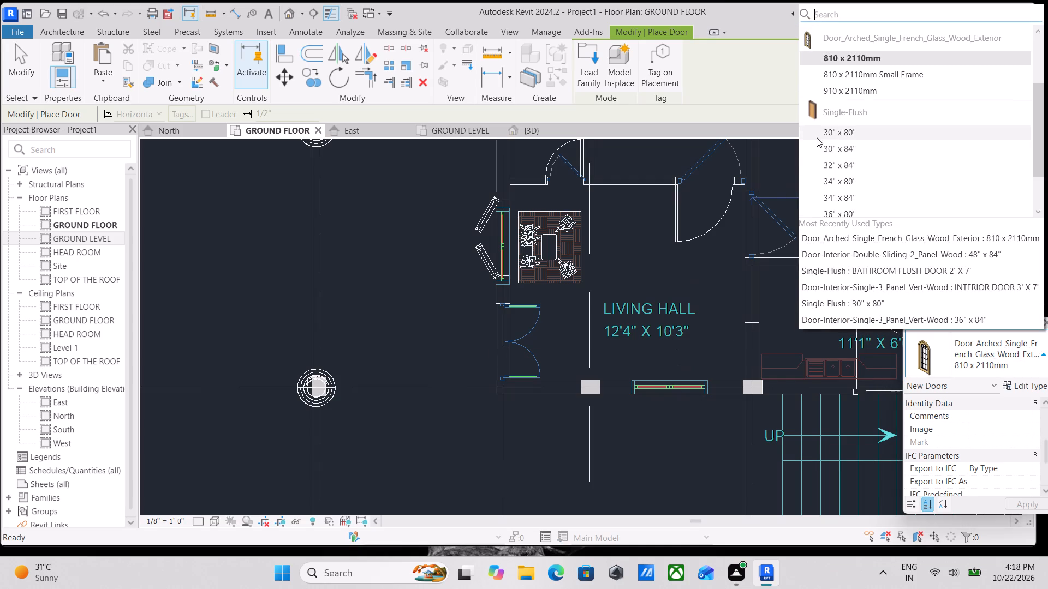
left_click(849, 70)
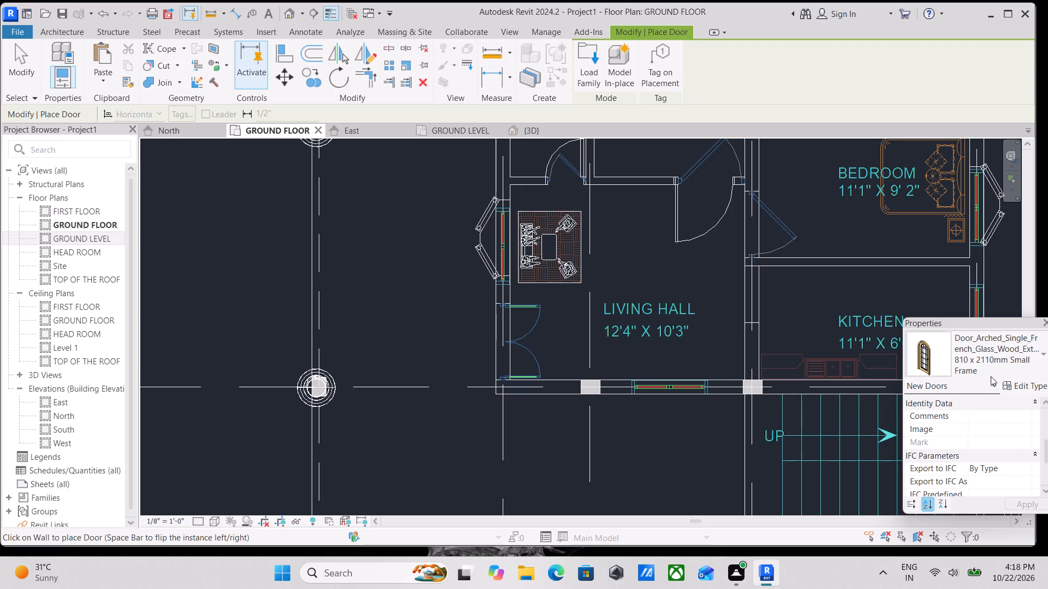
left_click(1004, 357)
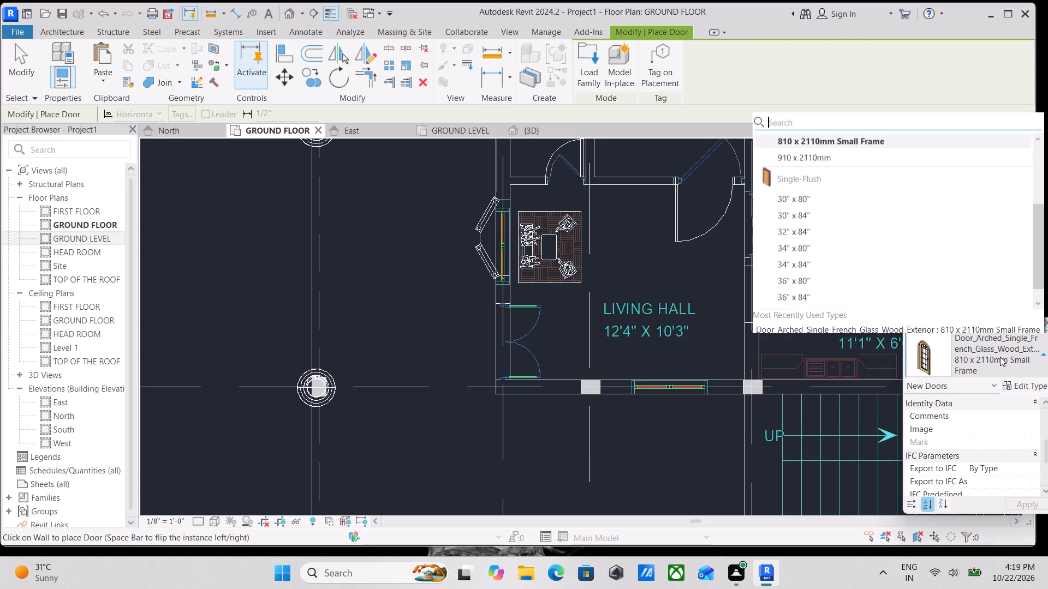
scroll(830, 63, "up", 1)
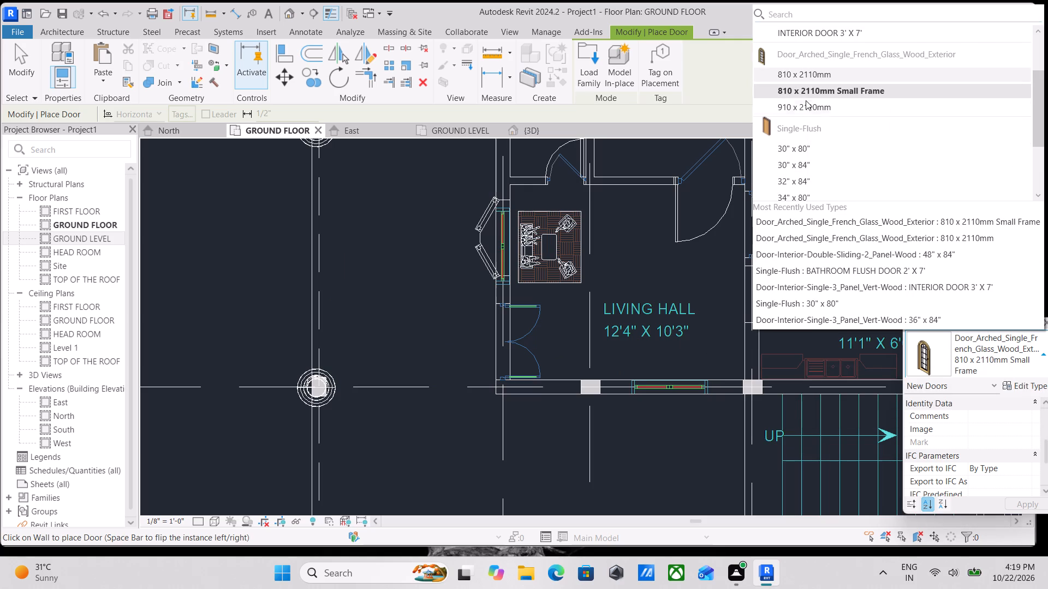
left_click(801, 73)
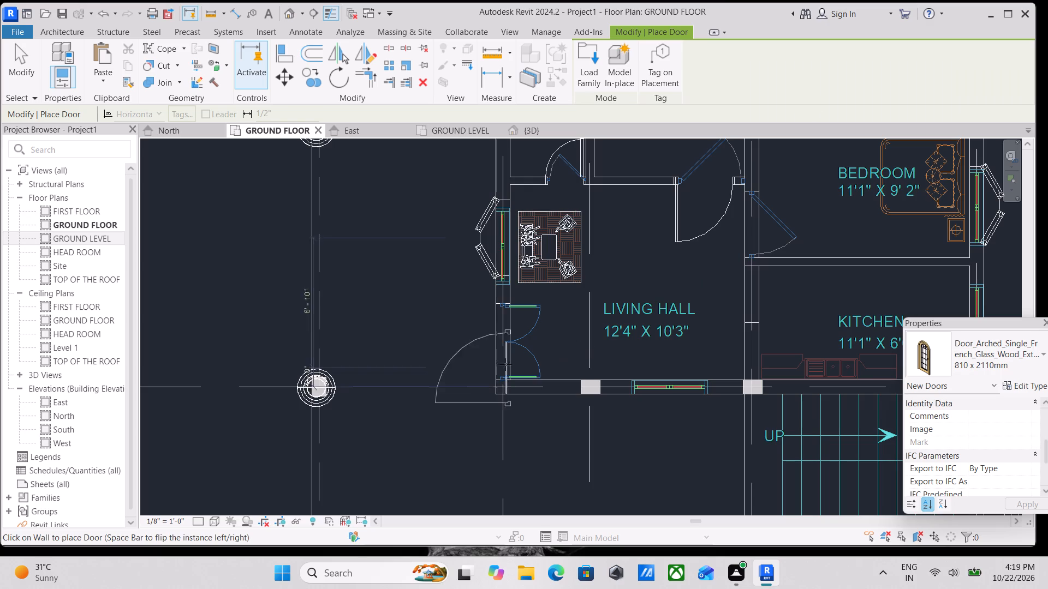
Place an 810 x 2110mm arched French door in the outer wall at the living hall's double-door opening.
left_click(514, 330)
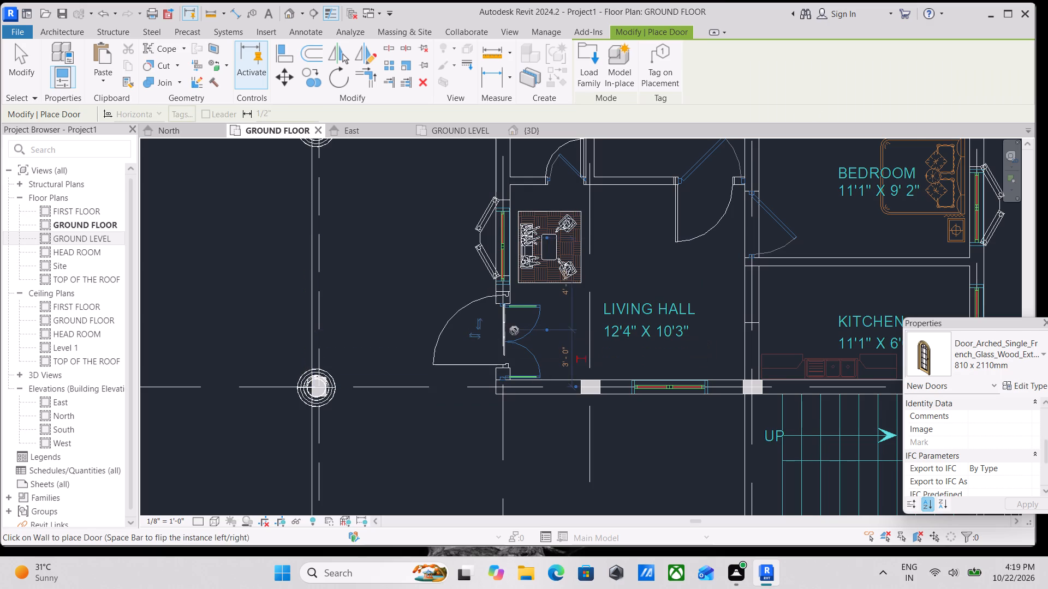
Place an 810 x 2110mm arched French door in the outer wall at the 11'3" x 12'4" hall's double-door opening.
scroll(514, 330, "down", 1)
middle_click_drag(514, 330, 515, 403)
middle_click_drag(516, 211, 519, 332)
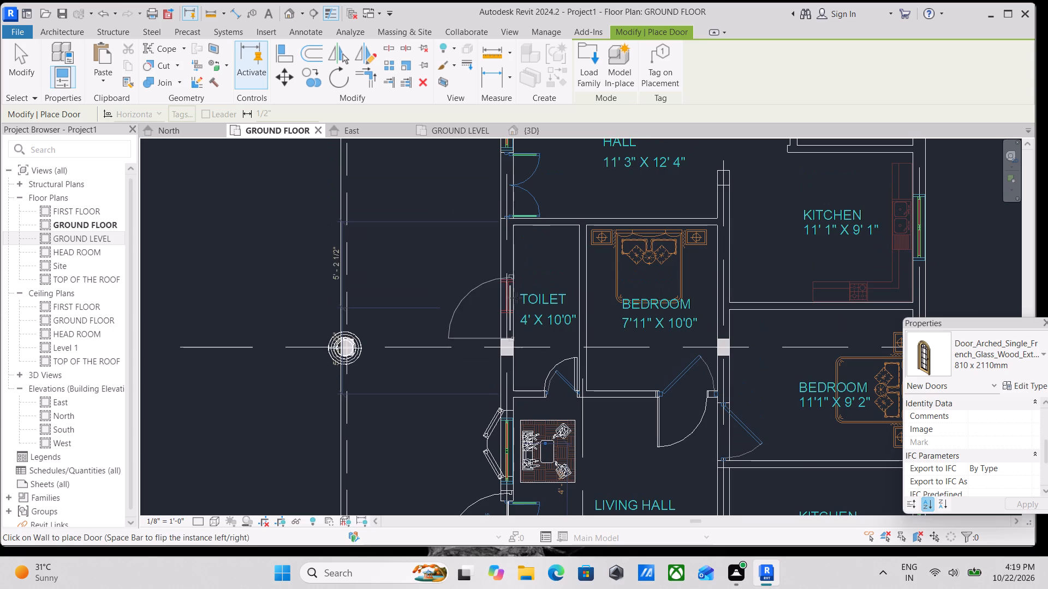
middle_click_drag(518, 273, 516, 374)
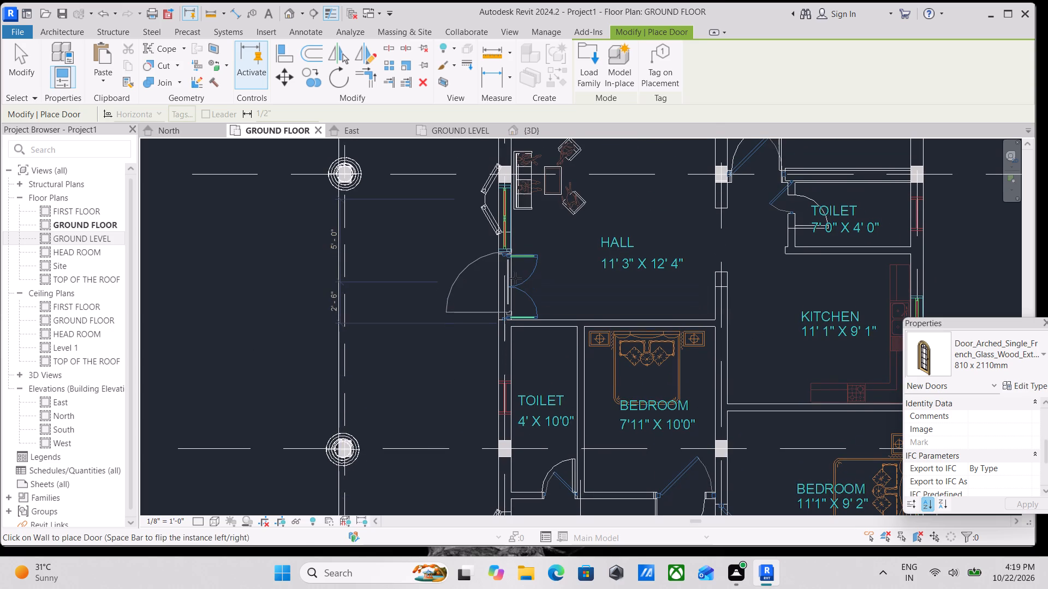
scroll(515, 278, "up", 2)
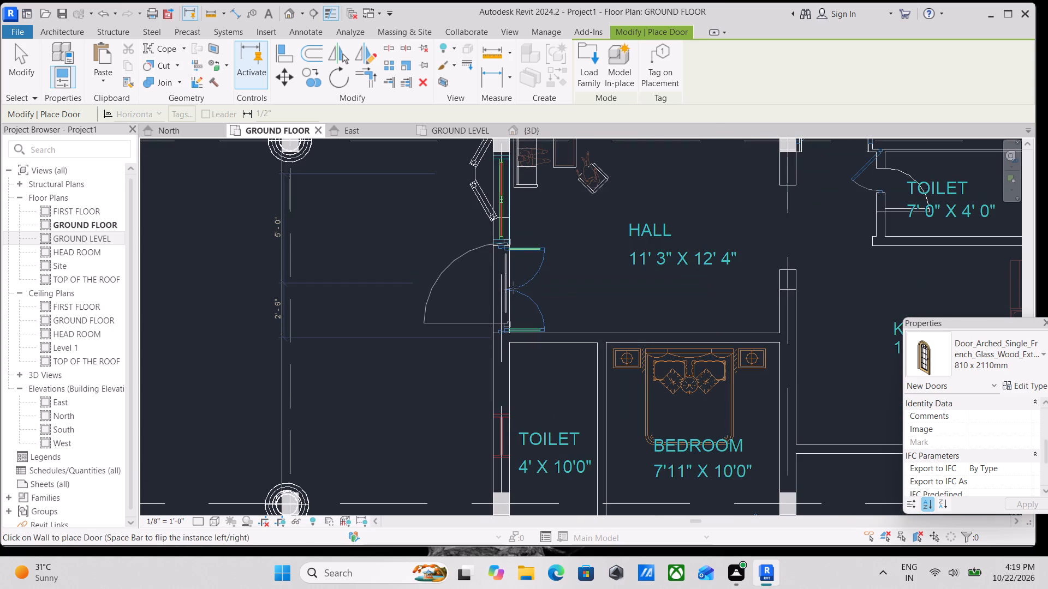
left_click(513, 287)
key("Escape")
scroll(513, 287, "down", 3)
key("Escape")
scroll(513, 287, "down", 1)
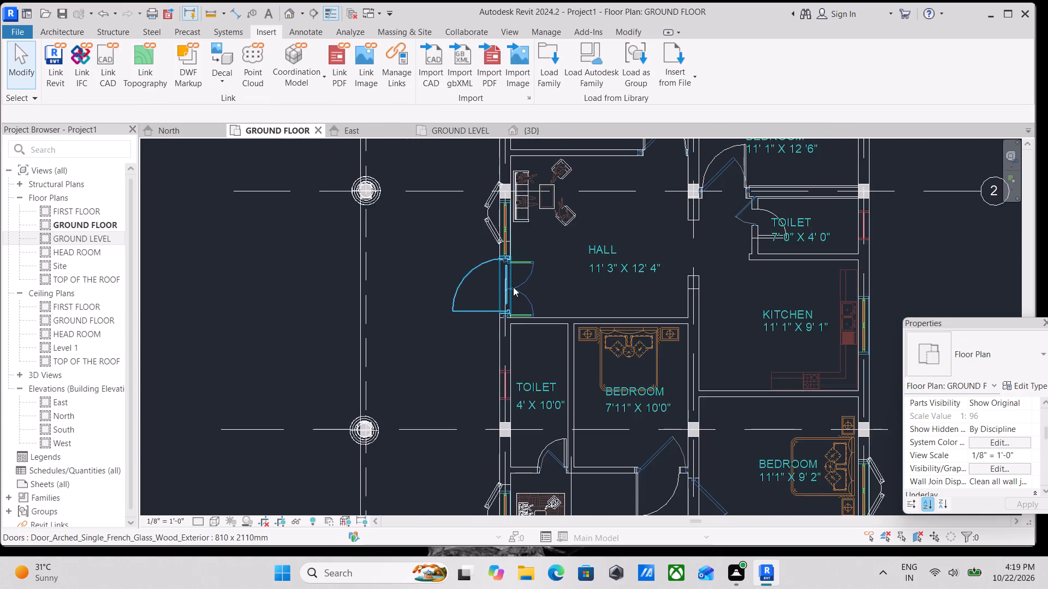
scroll(513, 287, "down", 2)
key("Escape")
key("Escape")
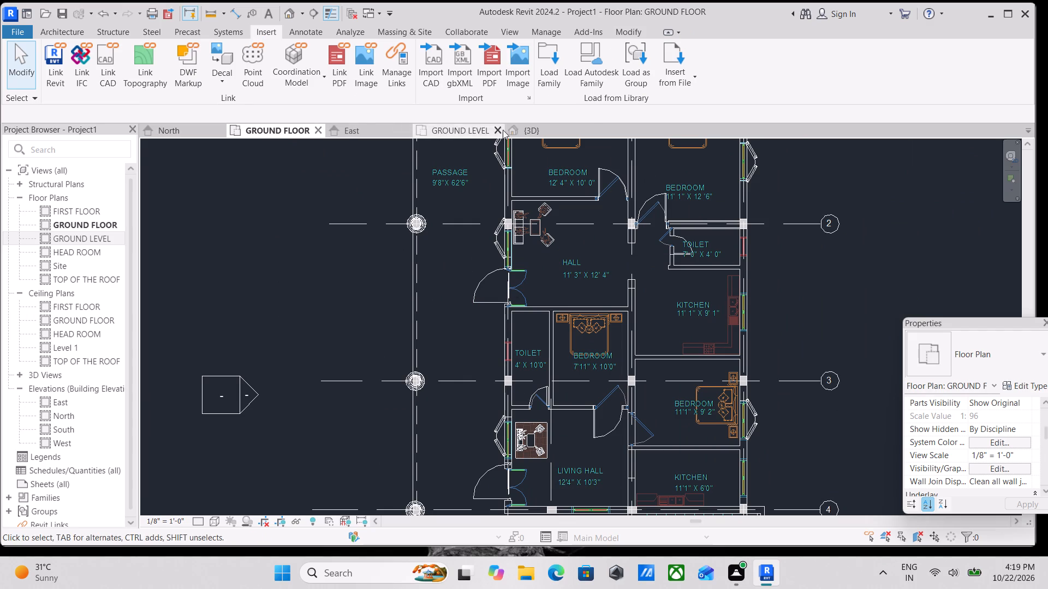
In the 3D view, flip the opening direction of both arched French doors on the passage-side wall.
left_click(537, 128)
scroll(546, 311, "down", 1)
key("Escape")
scroll(535, 362, "up", 3)
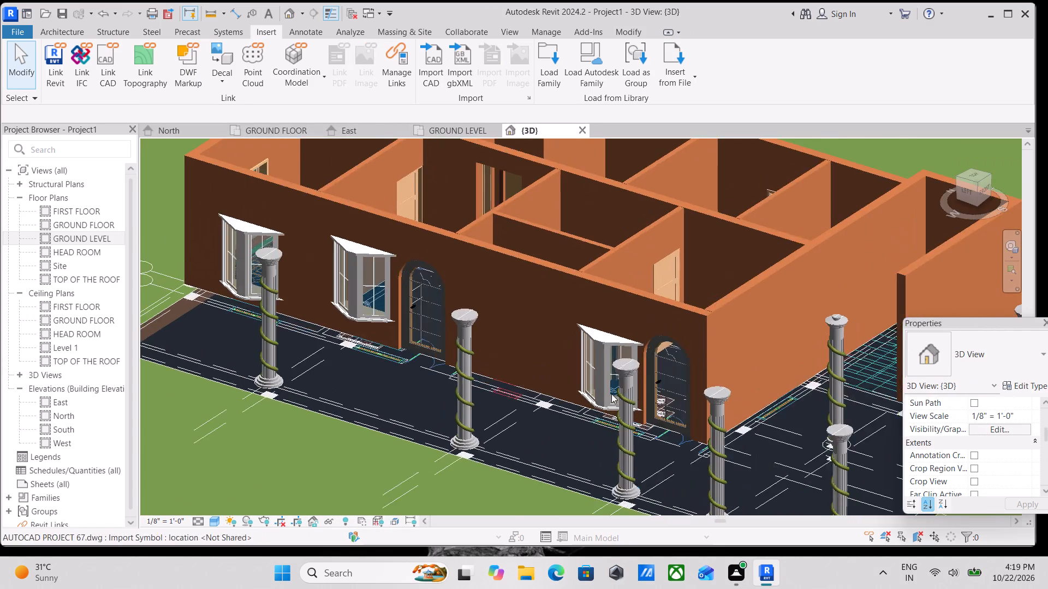
scroll(633, 393, "up", 6)
left_click(712, 358)
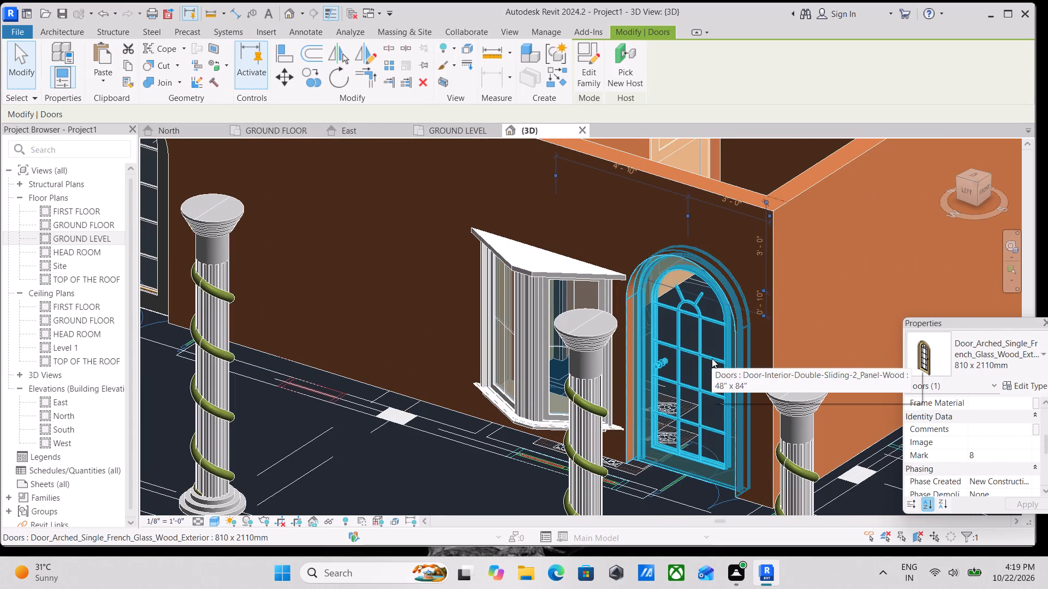
key("space")
key("Escape")
scroll(450, 386, "down", 2)
middle_click_drag(483, 389, 592, 409)
left_click(323, 237)
key("space")
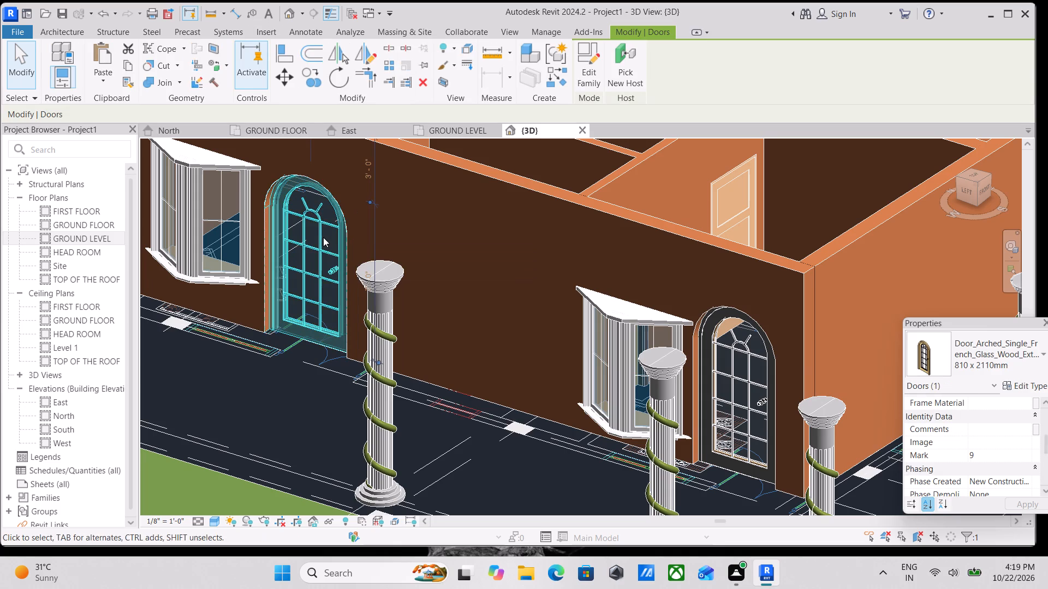
middle_click_drag(324, 238, 364, 248)
key("Escape")
Examine the passage-side wall's bay windows, arched doors and columns in the 3D view.
scroll(364, 248, "down", 3)
scroll(416, 261, "down", 1)
middle_click_drag(416, 262, 451, 323)
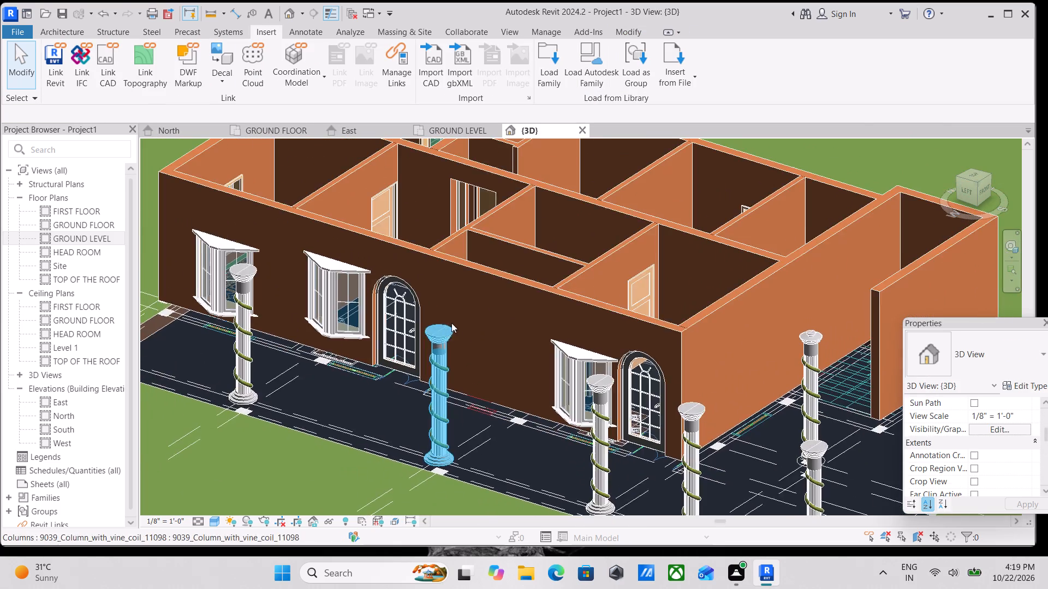
scroll(354, 278, "up", 3)
middle_click_drag(288, 297, 462, 280)
scroll(467, 278, "down", 2)
middle_click_drag(467, 278, 473, 335)
scroll(489, 318, "down", 1)
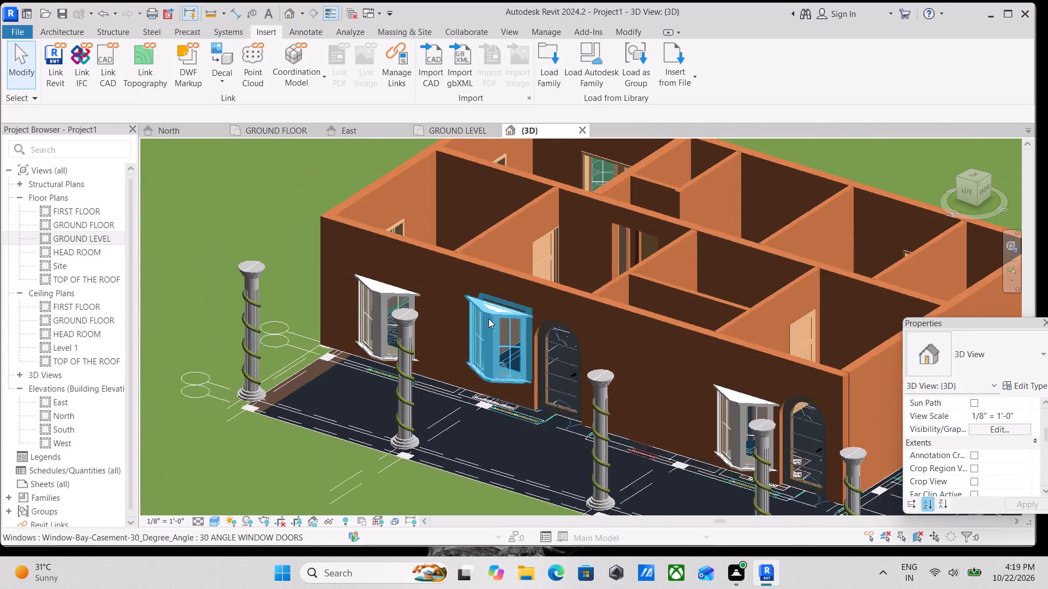
scroll(489, 318, "down", 4)
key("Escape")
scroll(489, 316, "down", 2)
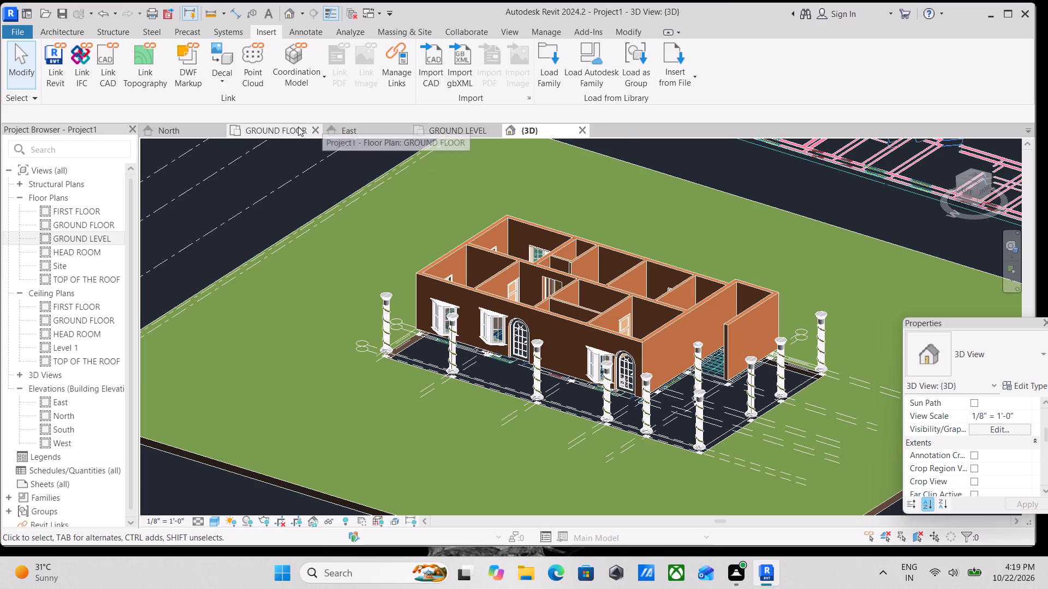
In the GROUND FLOOR plan, place a 34" x 36" Window-Casement-Double at the 11'1" x 6'0" kitchen's outer-wall opening, about 3'-0" from the bedroom-side wall.
left_click(276, 128)
middle_click_drag(539, 302, 465, 254)
scroll(531, 259, "down", 2)
middle_click_drag(531, 259, 464, 330)
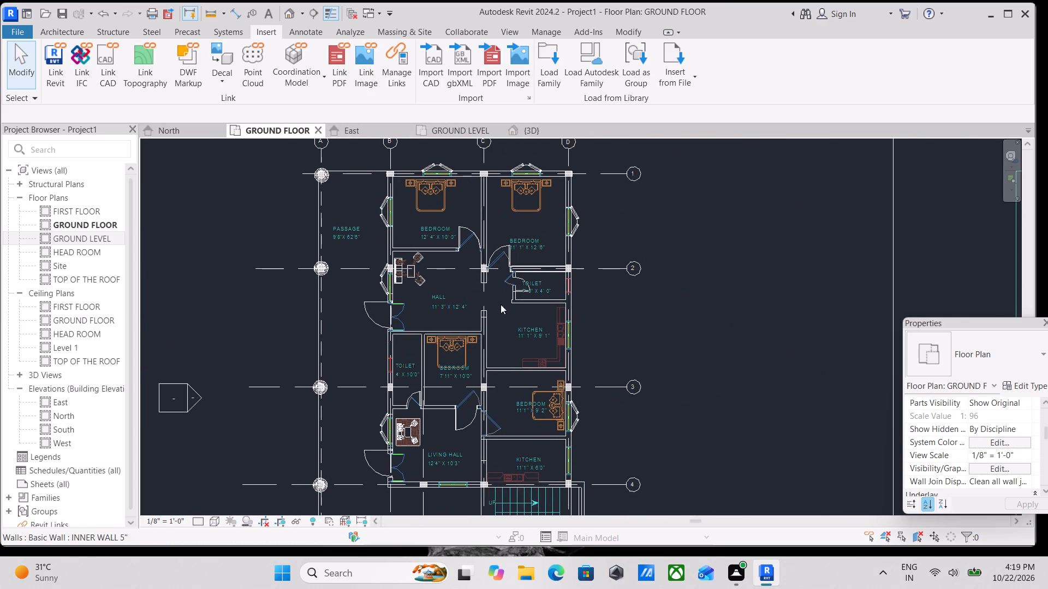
middle_click_drag(607, 235, 564, 128)
scroll(559, 231, "up", 1)
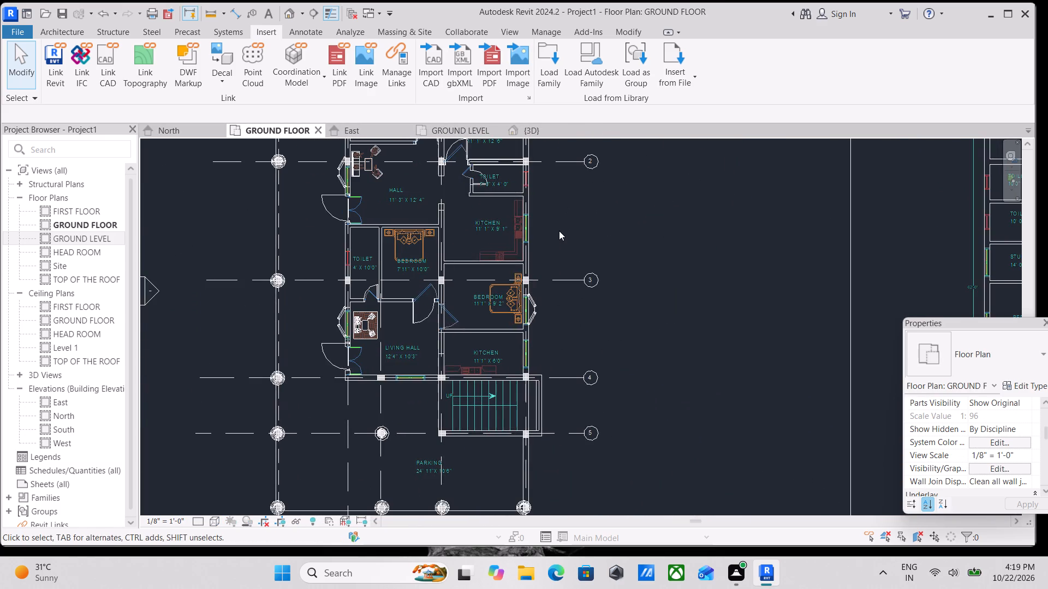
scroll(559, 231, "up", 1)
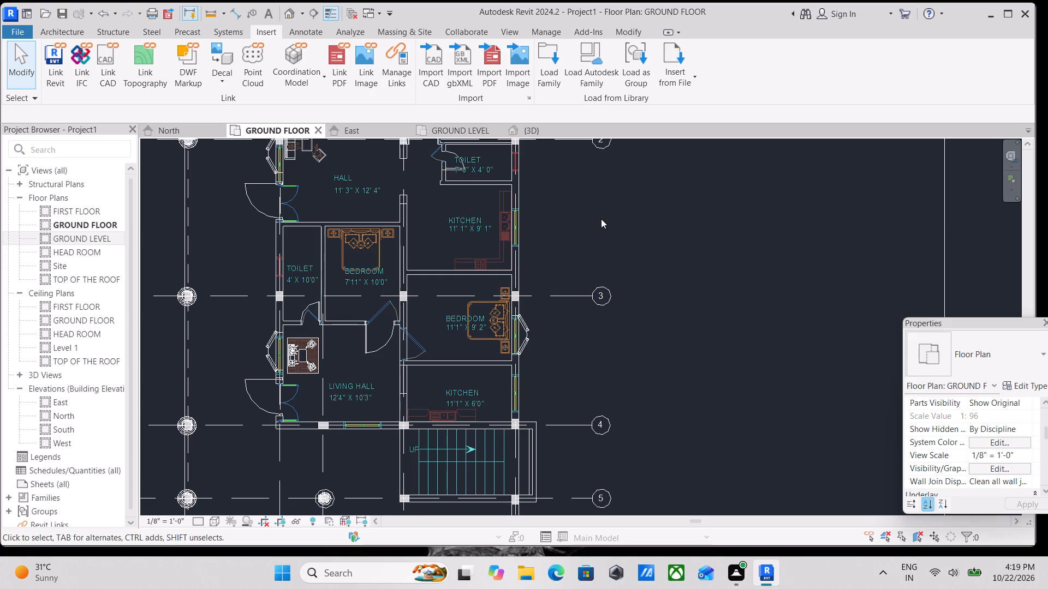
type("WN")
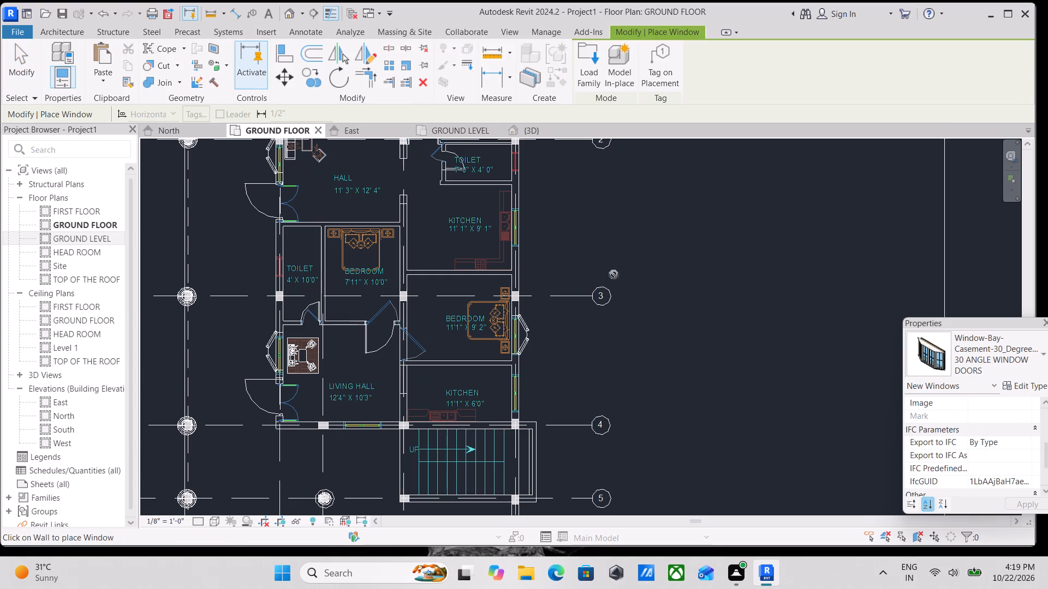
left_click(994, 363)
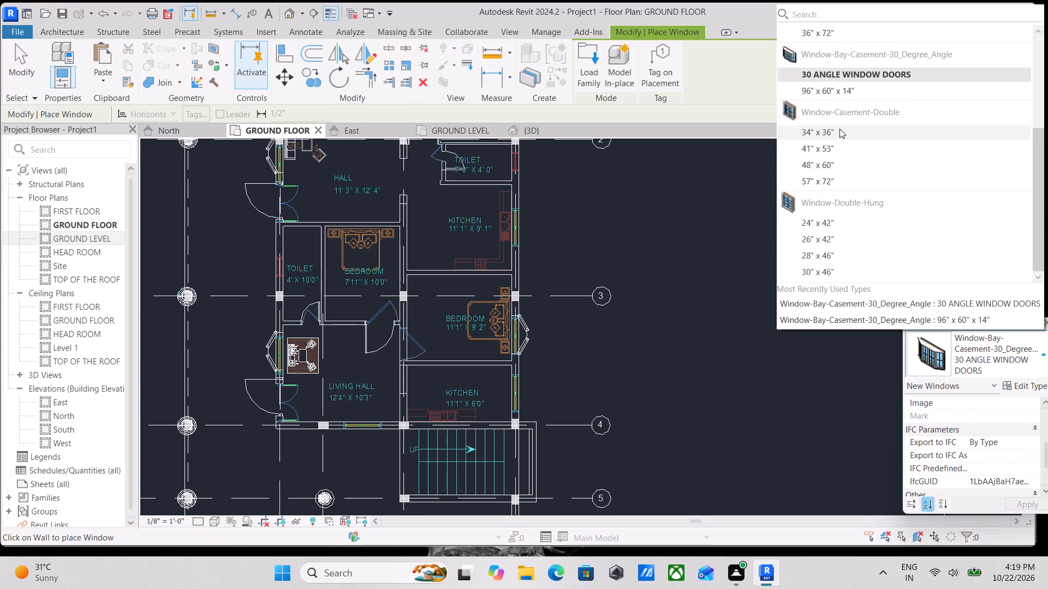
scroll(843, 172, "down", 2)
scroll(829, 223, "up", 2)
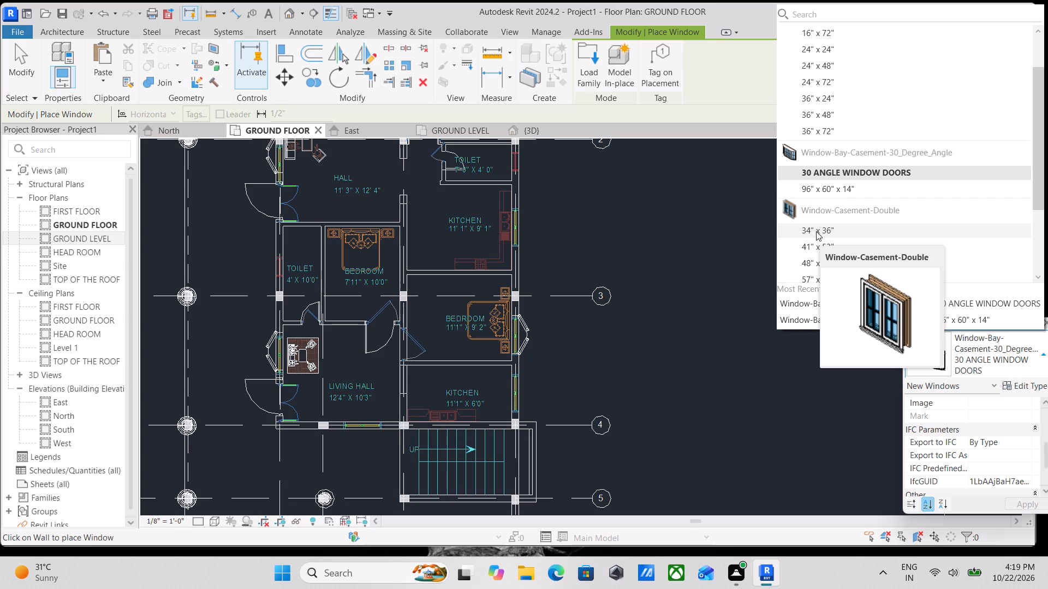
left_click(815, 231)
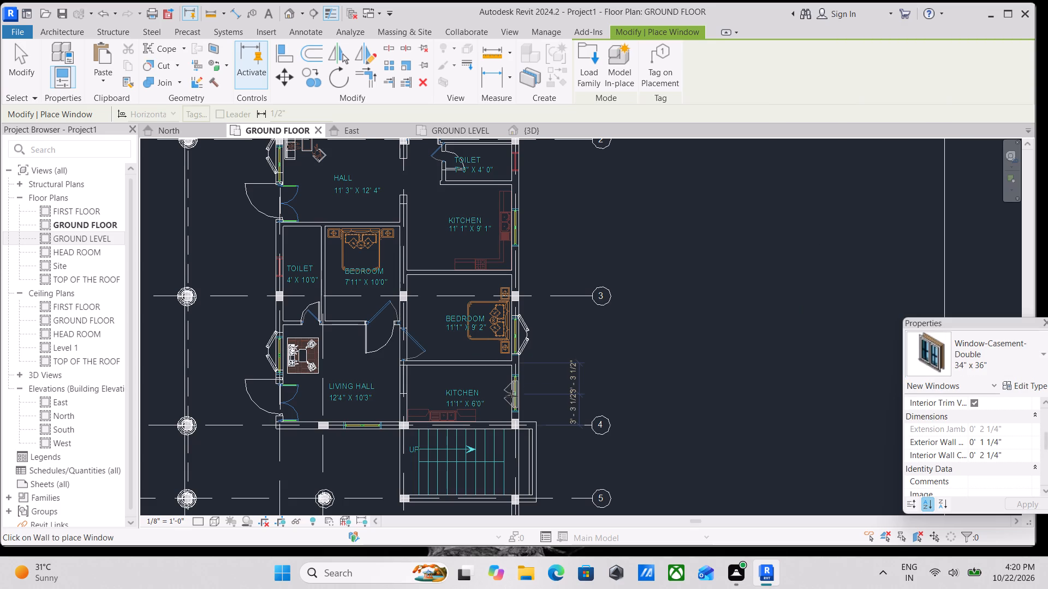
scroll(511, 396, "up", 3)
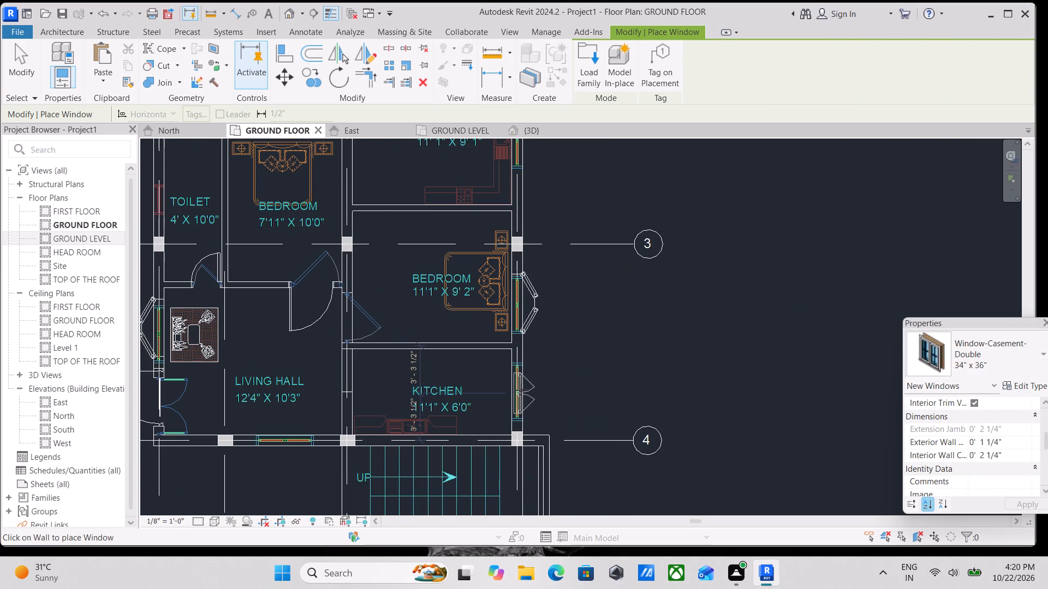
scroll(521, 389, "up", 3)
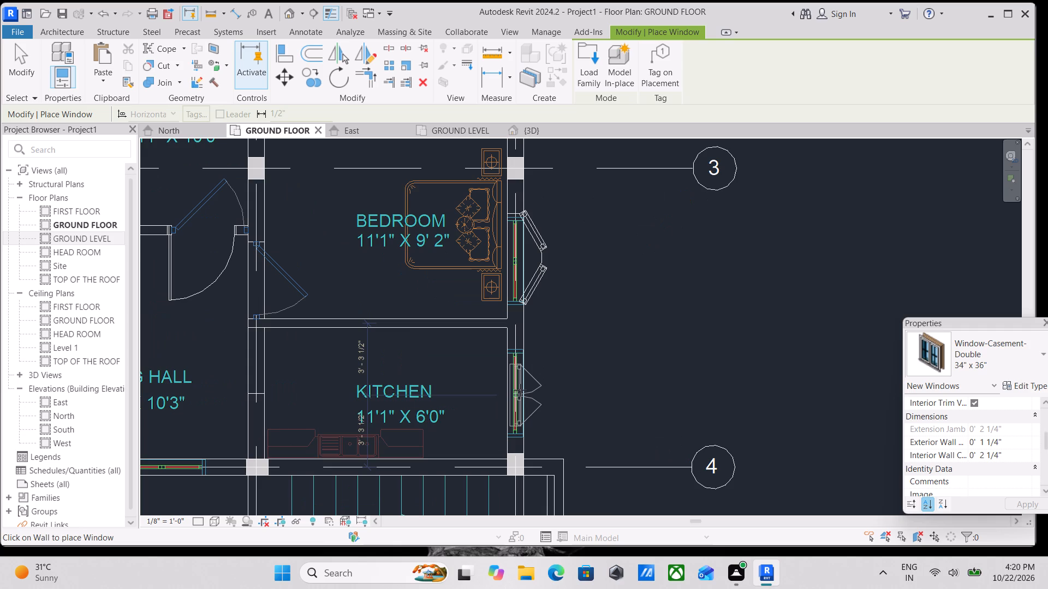
left_click(521, 384)
Place a 34" x 36" double casement window in the 11'1" x 9'1" kitchen's outer wall, centred about 4'-9" from each side.
scroll(521, 384, "down", 1)
middle_click_drag(521, 384, 515, 360)
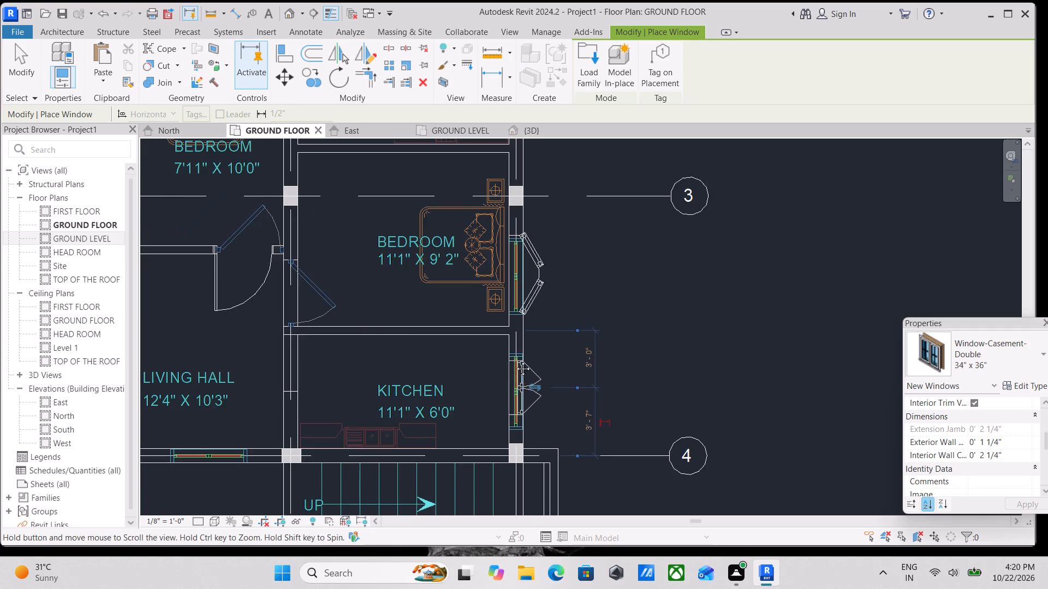
middle_click_drag(515, 360, 499, 243)
scroll(529, 284, "down", 3)
middle_click_drag(529, 284, 554, 368)
scroll(615, 261, "down", 1)
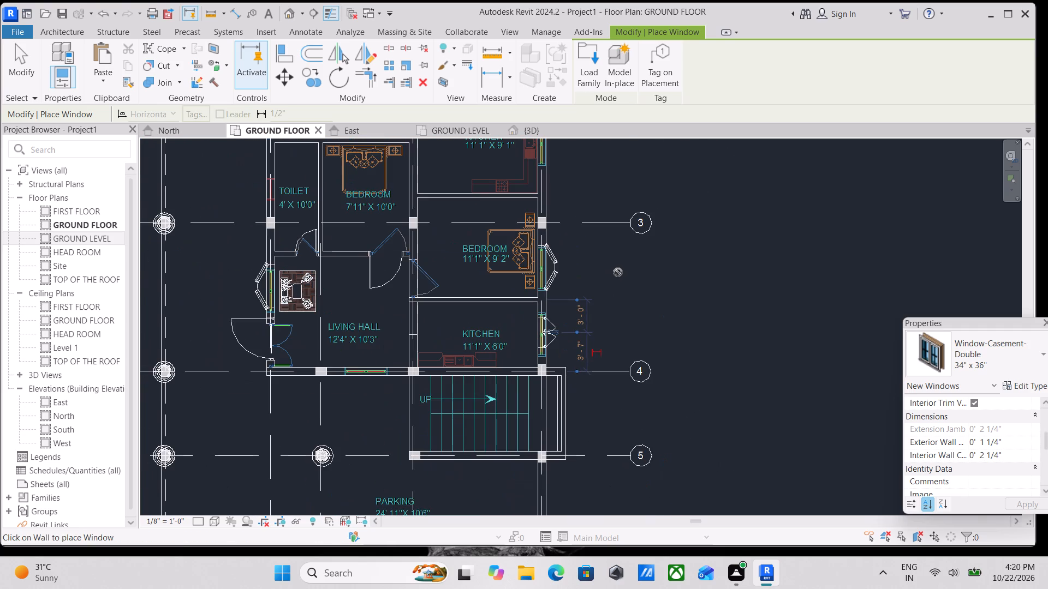
scroll(620, 286, "down", 1)
middle_click_drag(620, 286, 597, 415)
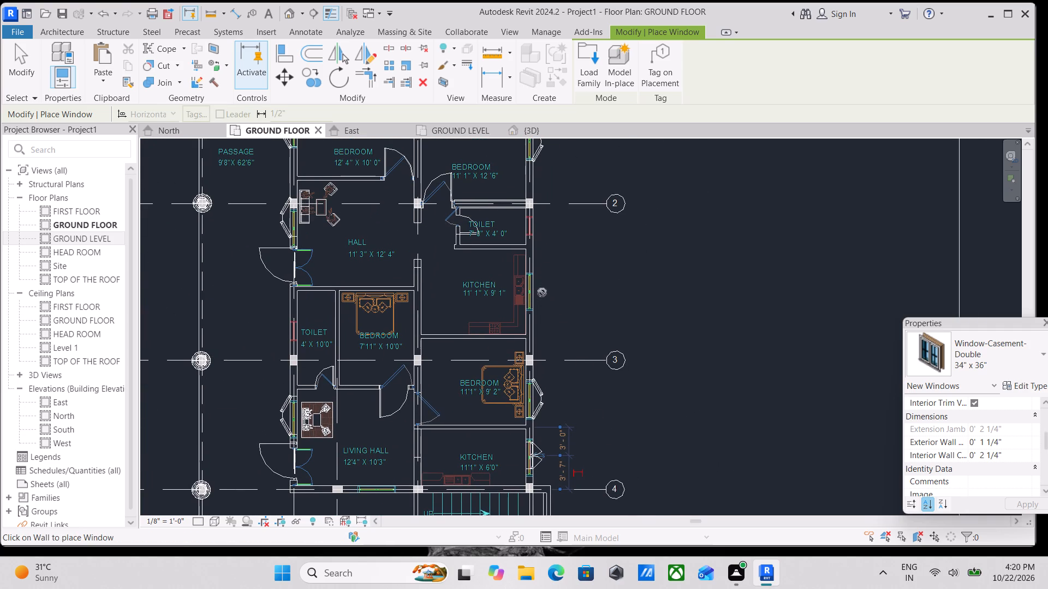
left_click(535, 293)
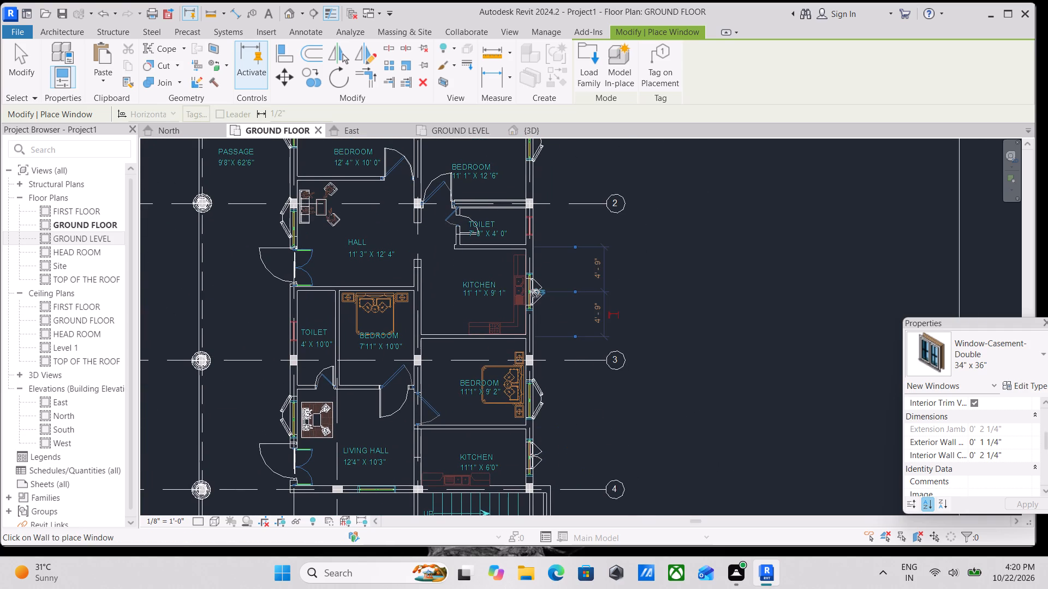
middle_click_drag(535, 293, 528, 237)
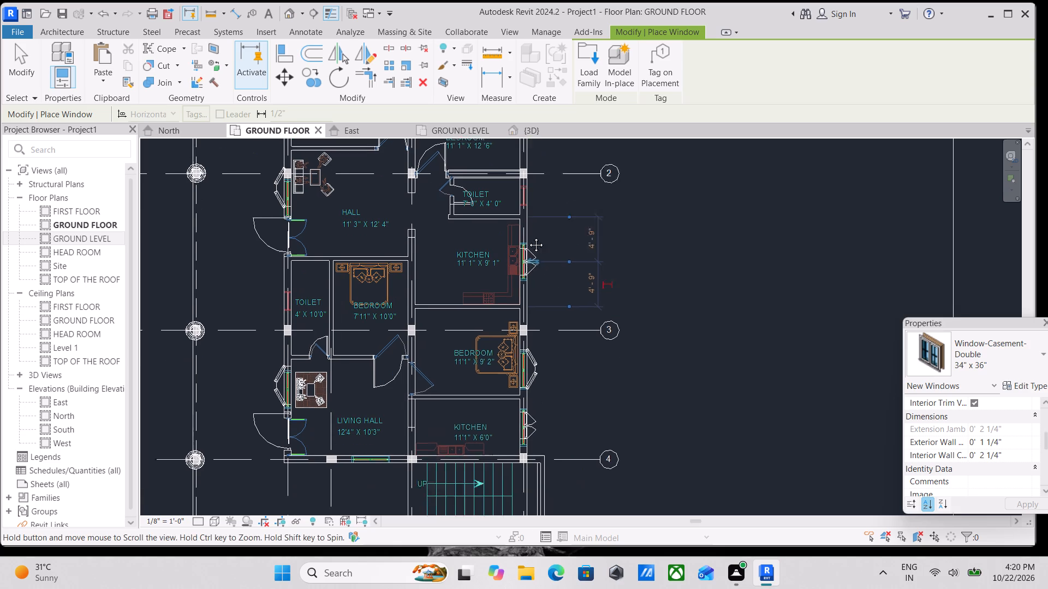
middle_click_drag(528, 237, 528, 231)
key("Escape")
key("Escape")
Start a stair with a sketched run and draw its boundary along the kitchen-side wall, from the CAD first riser to the stairwell's end wall.
scroll(507, 381, "up", 1)
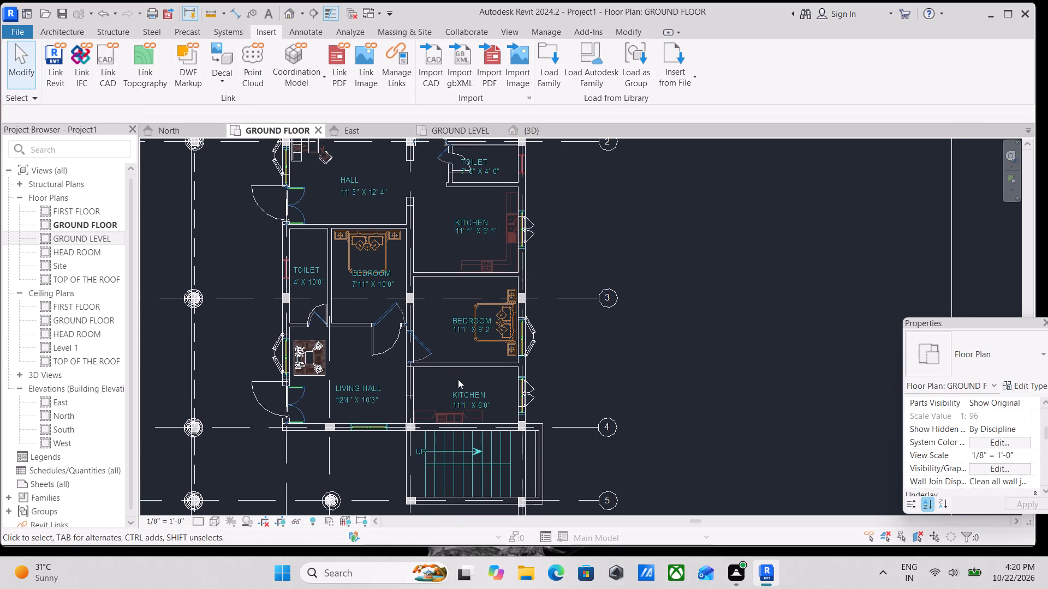
middle_click_drag(449, 376, 461, 299)
scroll(451, 422, "up", 2)
middle_click_drag(442, 326, 473, 376)
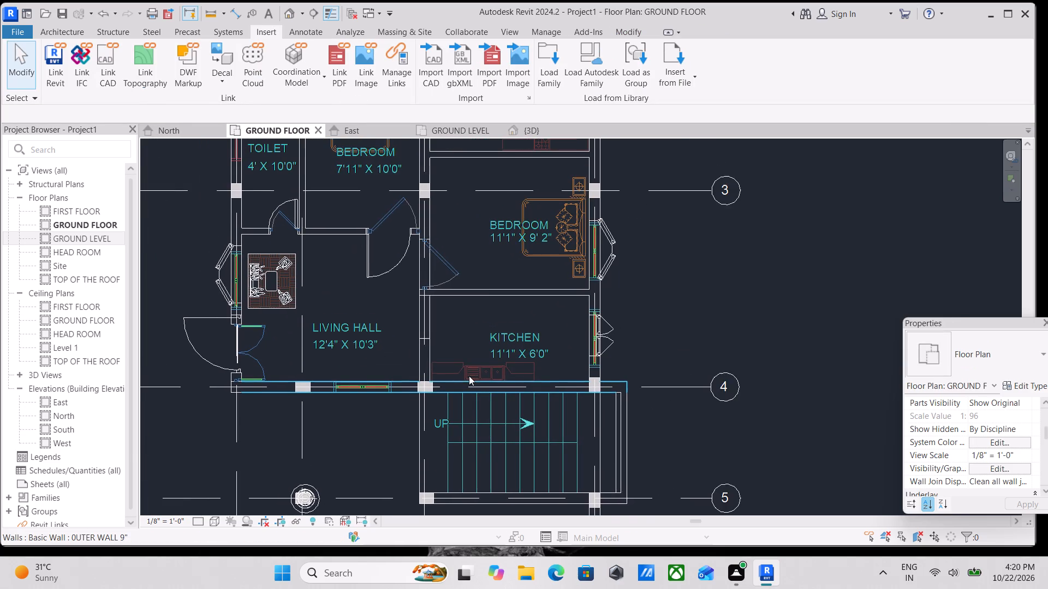
middle_click_drag(469, 376, 511, 331)
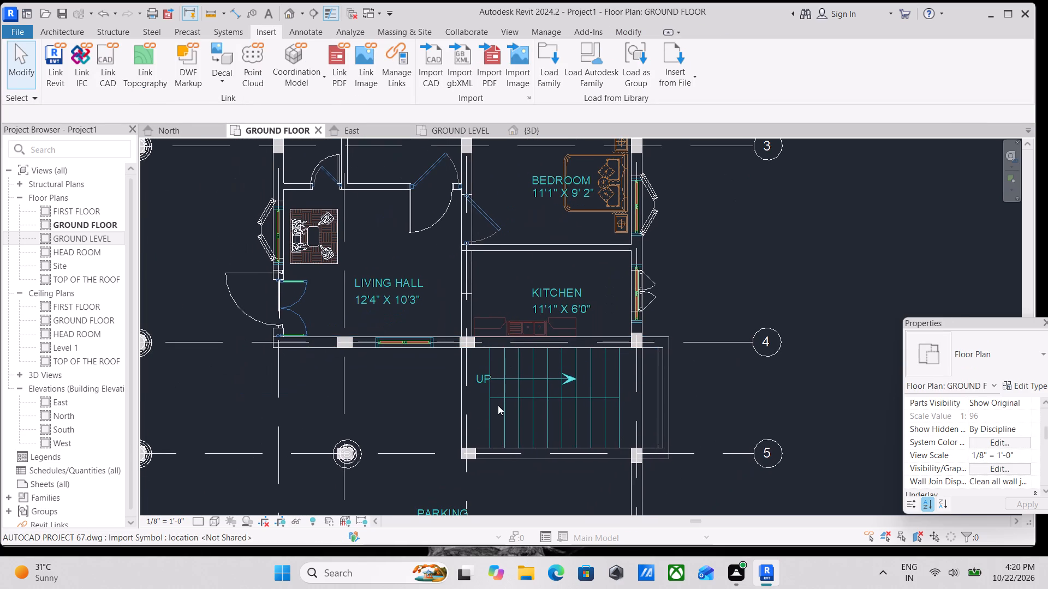
scroll(510, 405, "up", 2)
middle_click_drag(513, 383, 428, 398)
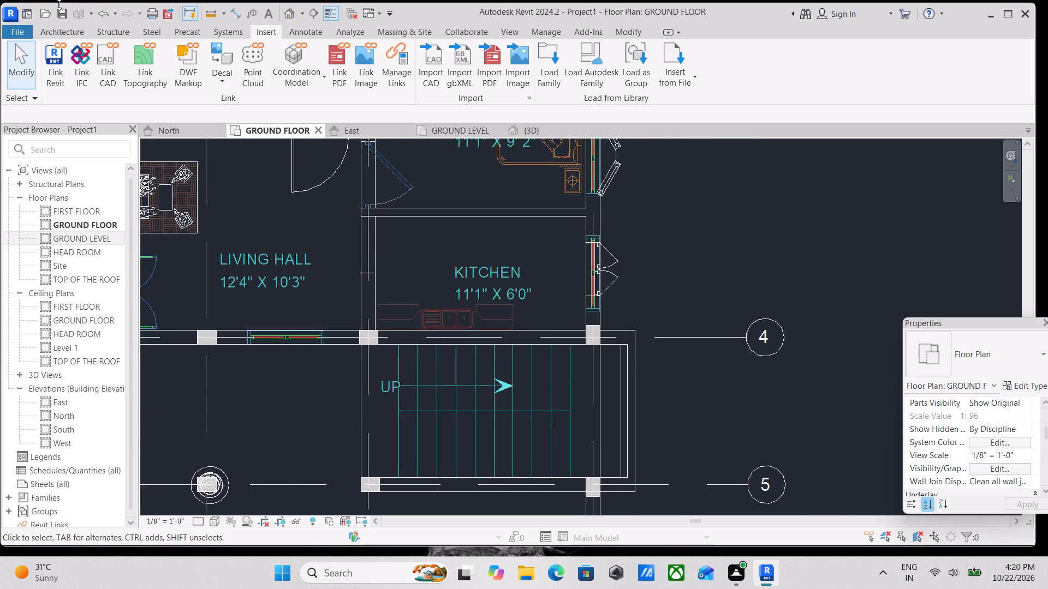
left_click(53, 31)
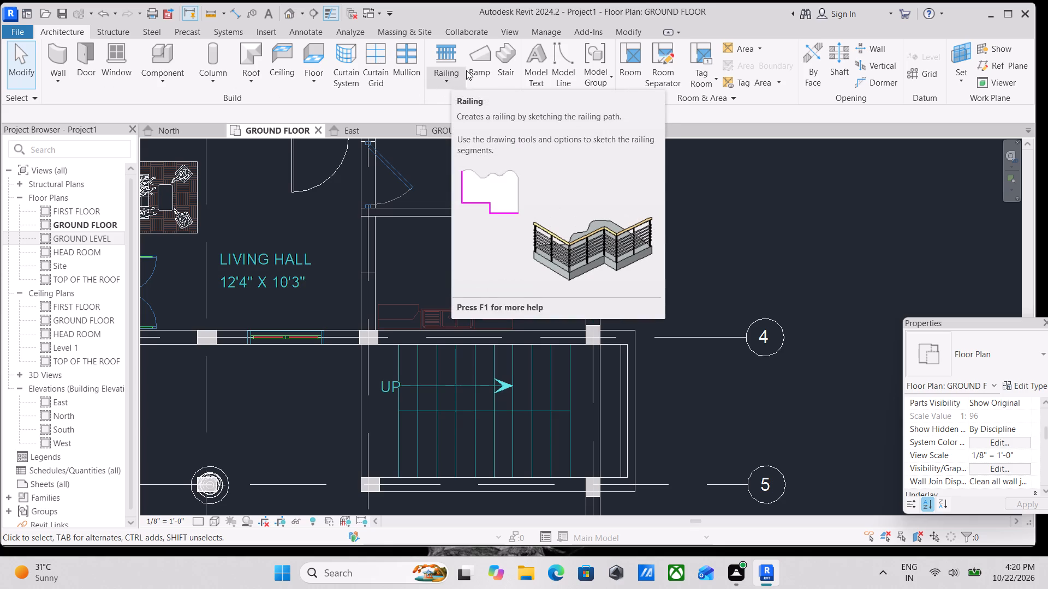
left_click(502, 69)
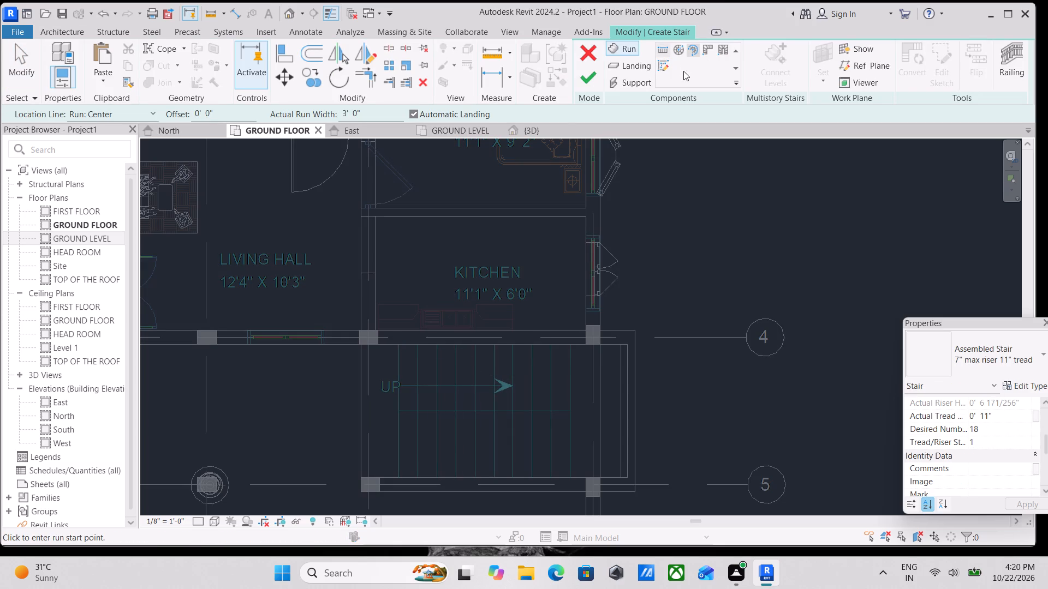
left_click(662, 64)
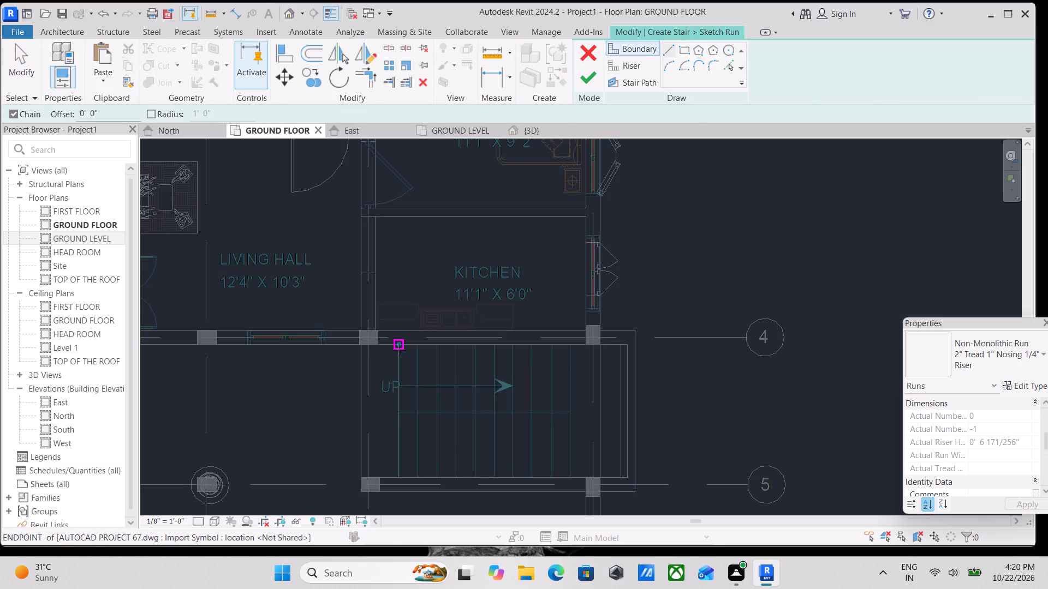
left_click(398, 348)
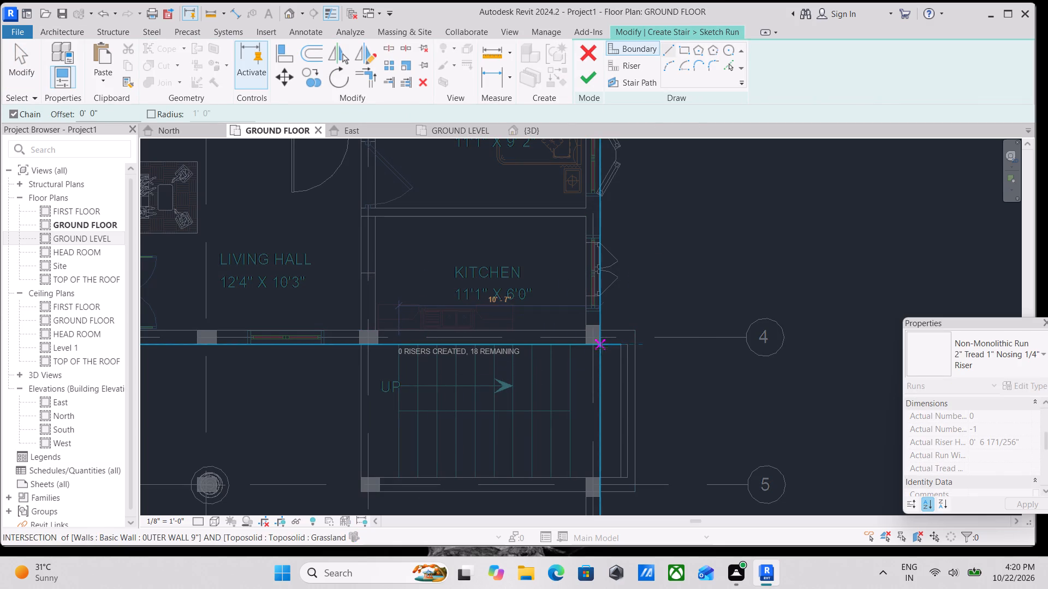
scroll(621, 346, "up", 3)
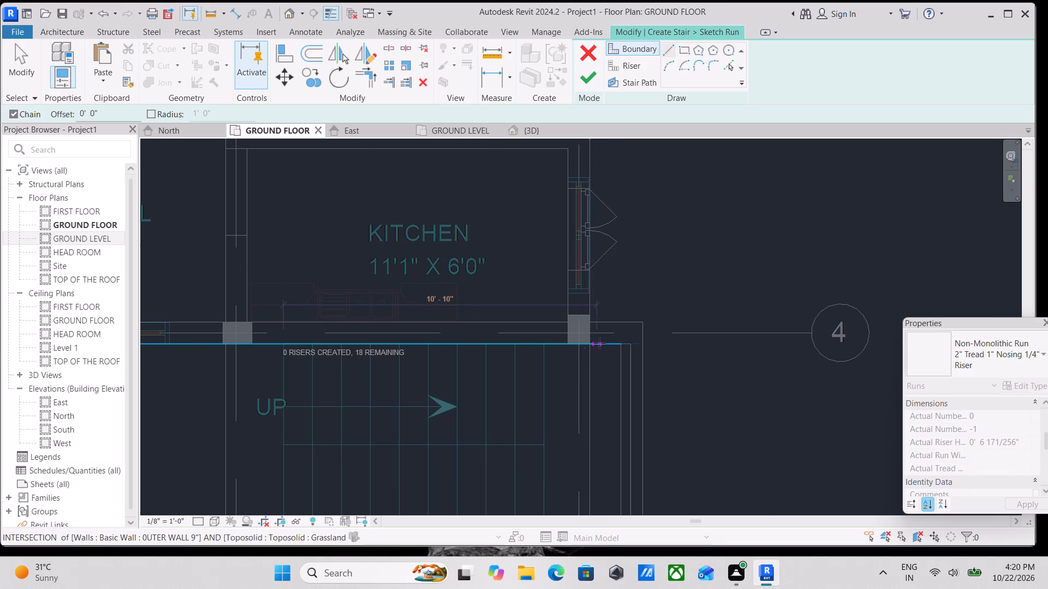
left_click(619, 345)
Continue the run boundary about 7'-0" along the stairwell's end wall and about 11'-8" back along the parking-side wall to the first riser.
middle_click_drag(609, 427, 609, 228)
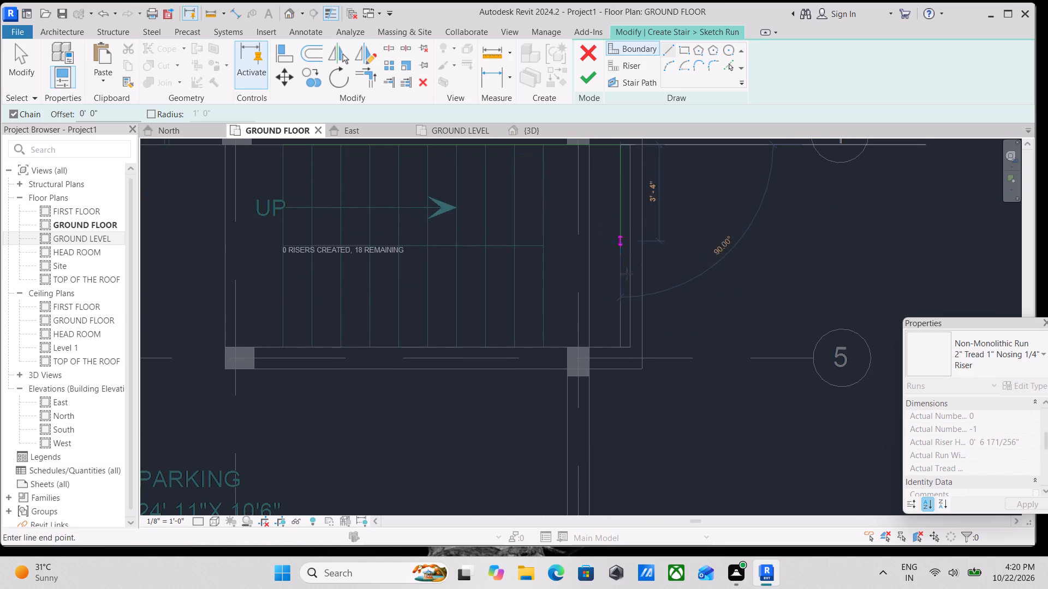
scroll(635, 344, "down", 1)
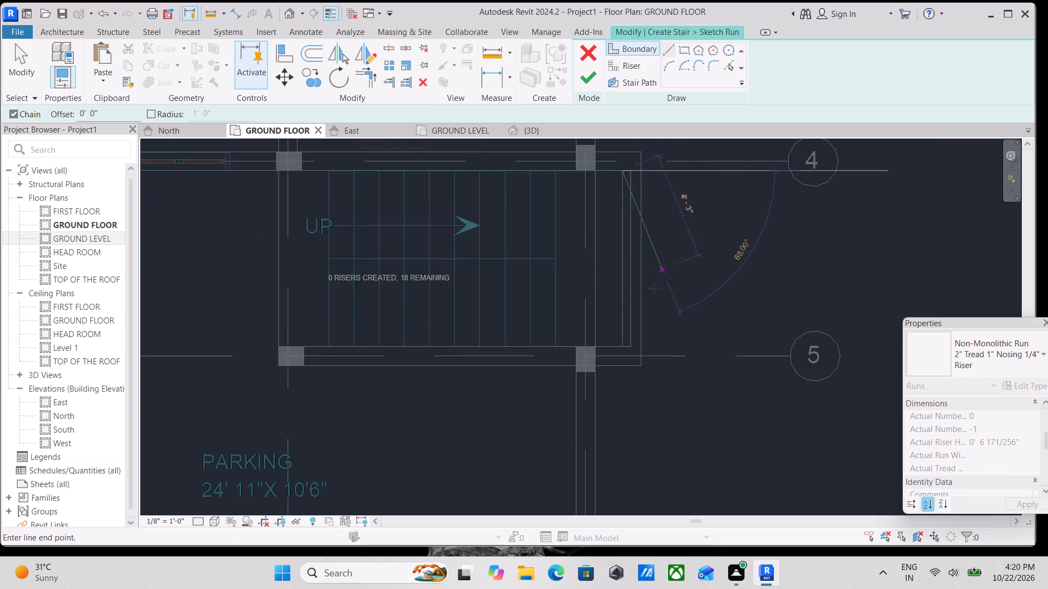
scroll(633, 168, "up", 1)
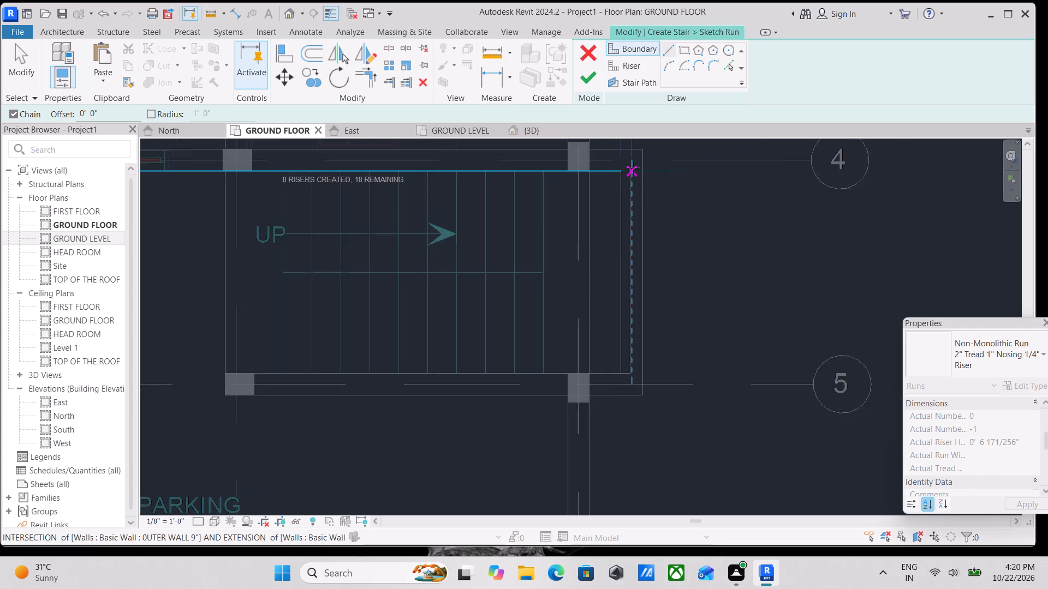
scroll(633, 168, "up", 2)
middle_click_drag(600, 327, 602, 181)
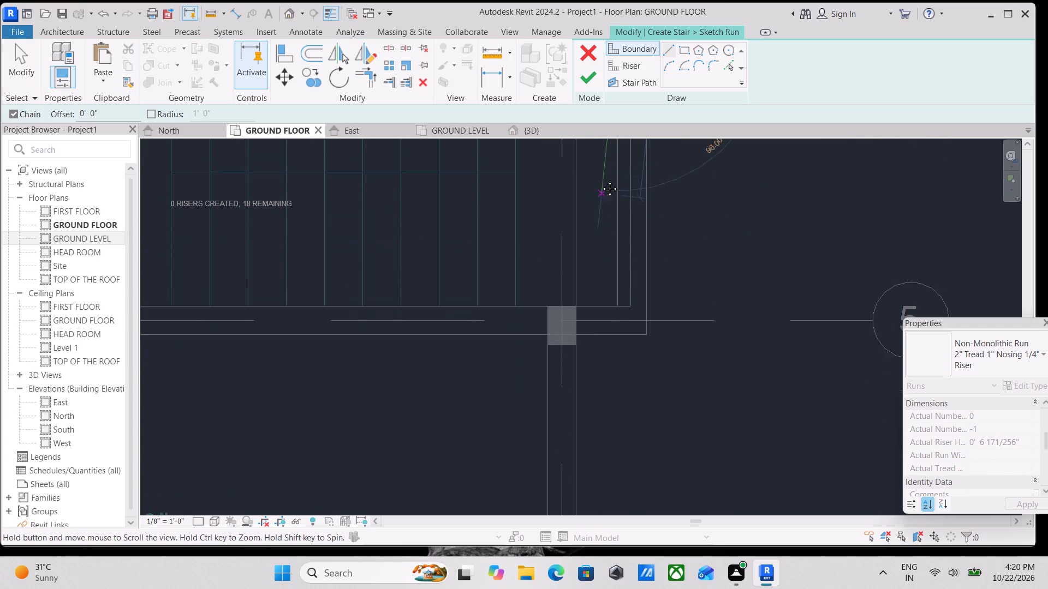
middle_click_drag(602, 181, 602, 180)
left_click(620, 293)
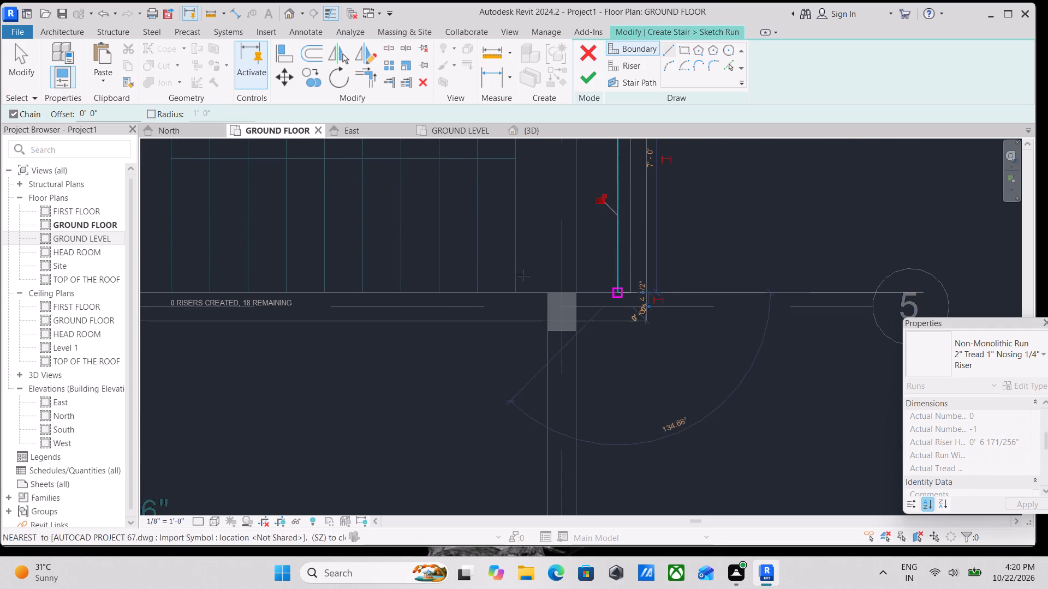
middle_click_drag(495, 275, 695, 278)
scroll(418, 260, "down", 2)
middle_click_drag(419, 261, 546, 295)
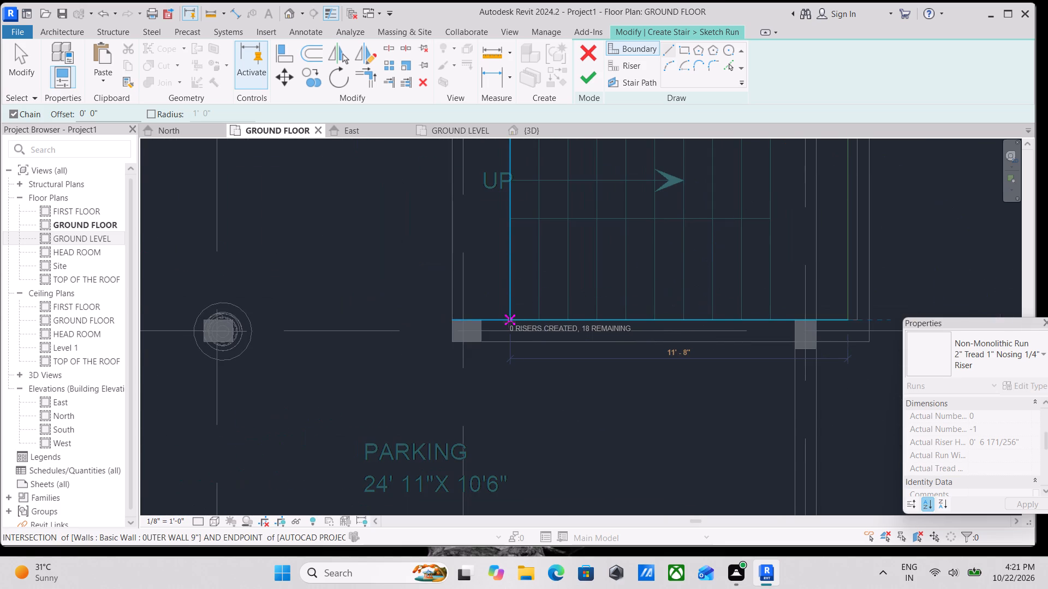
left_click(509, 322)
key("Escape")
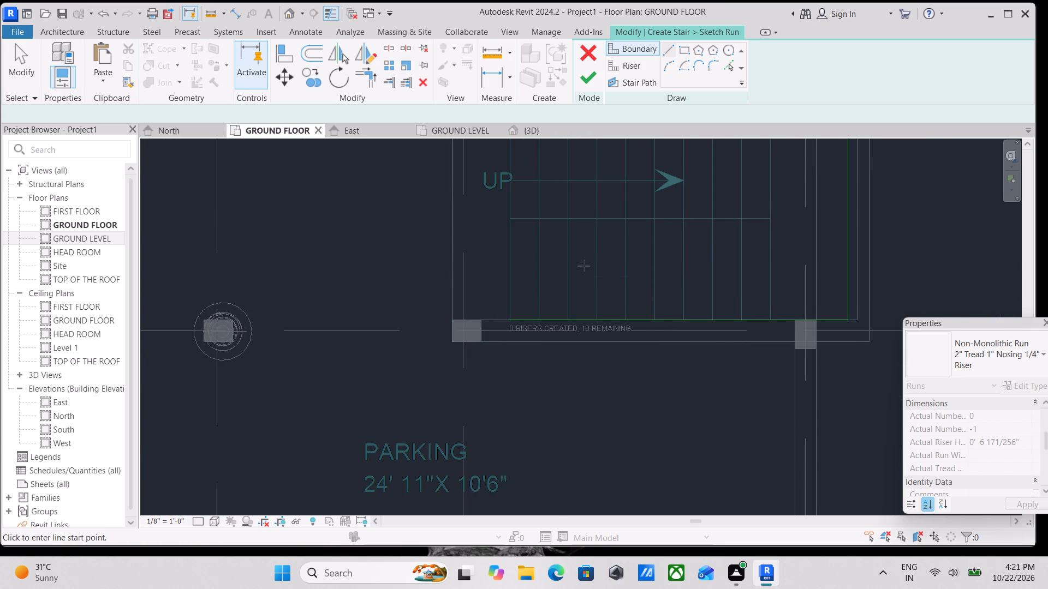
Draw a 9'-0" boundary line along the CAD stair's centre line, from the last riser back to the first.
scroll(584, 264, "down", 1)
middle_click_drag(584, 264, 570, 331)
scroll(570, 330, "down", 1)
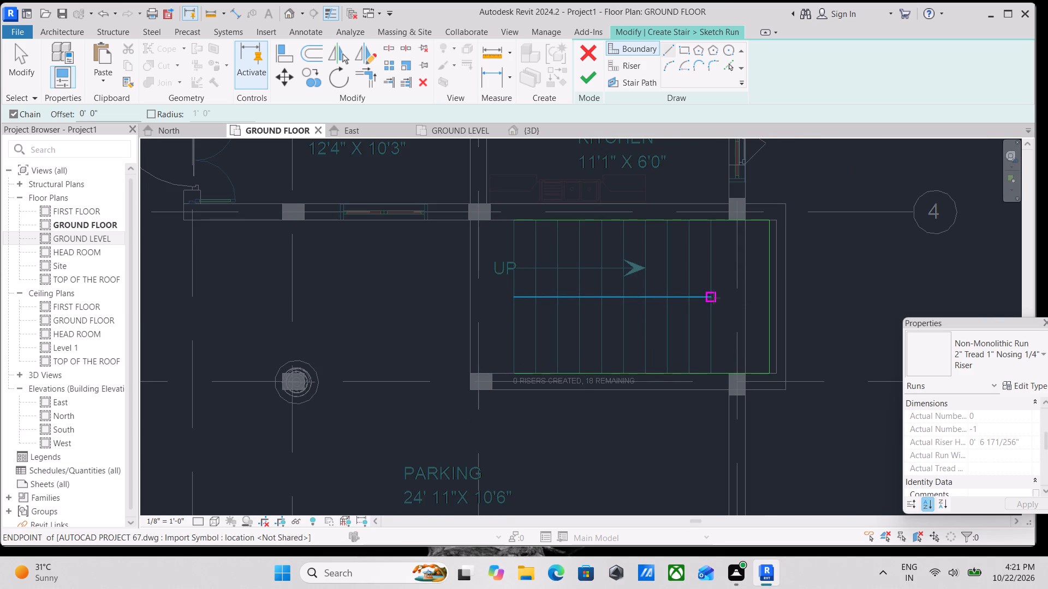
left_click(714, 298)
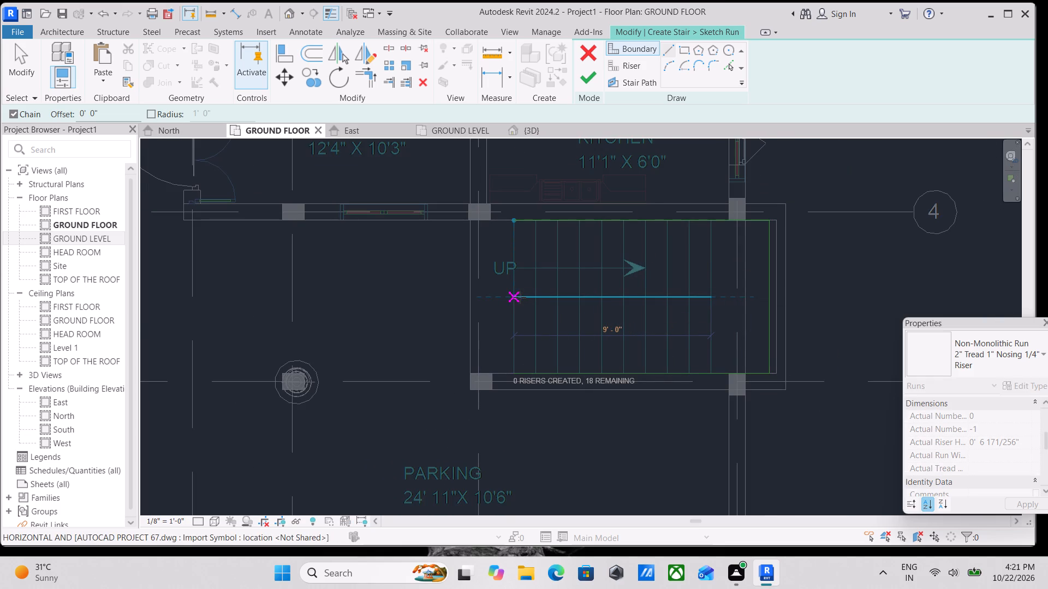
left_click(519, 297)
key("Escape")
scroll(591, 305, "up", 3)
key("Escape")
key("Escape")
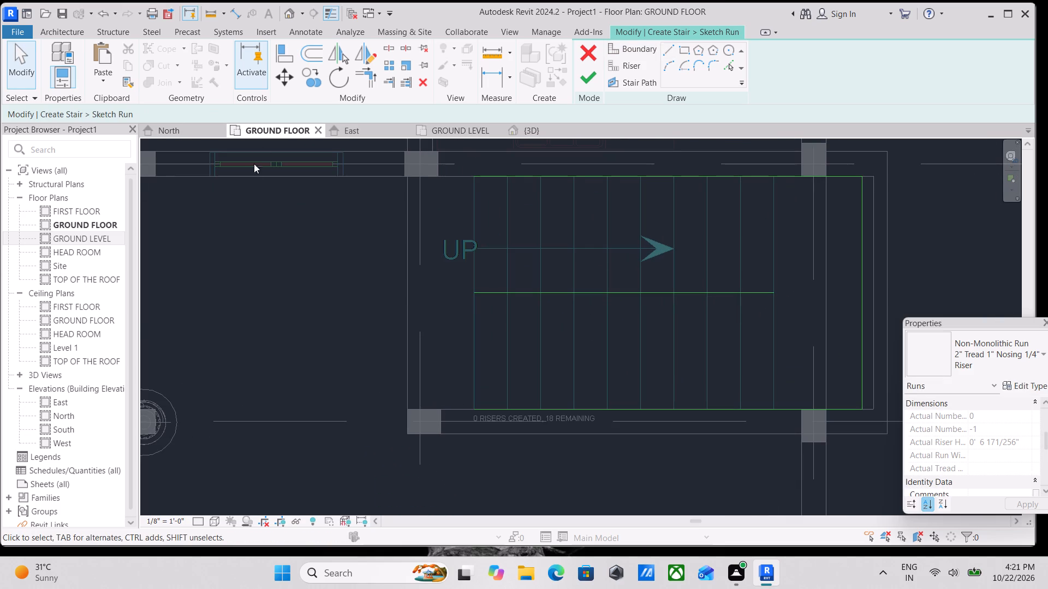
Use Pick Lines with a 2" offset to add a boundary line on each side of the stair's centre line.
scroll(252, 176, "down", 2)
middle_click_drag(251, 189, 248, 209)
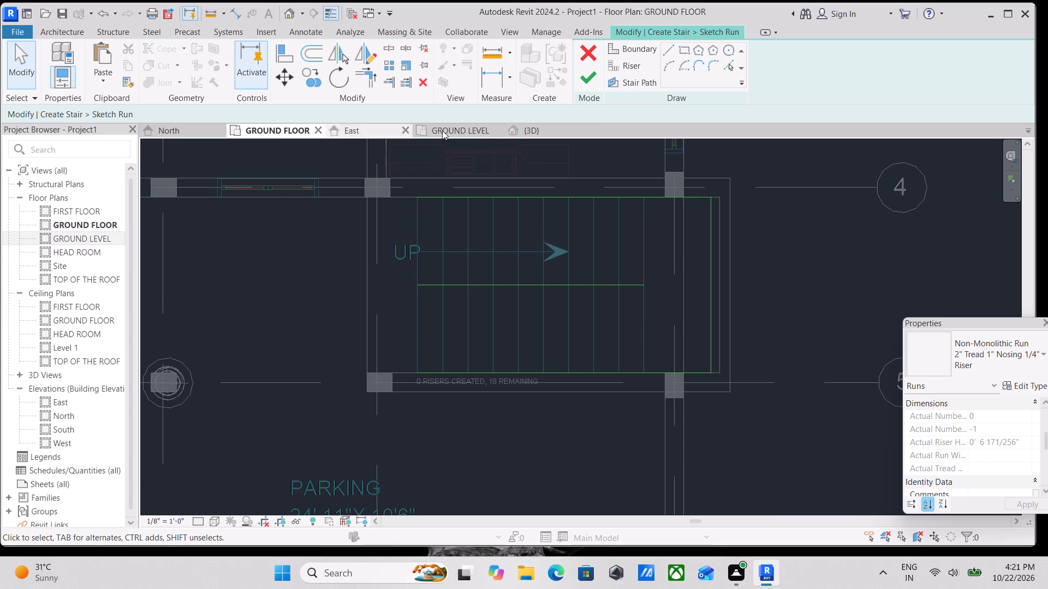
left_click(730, 62)
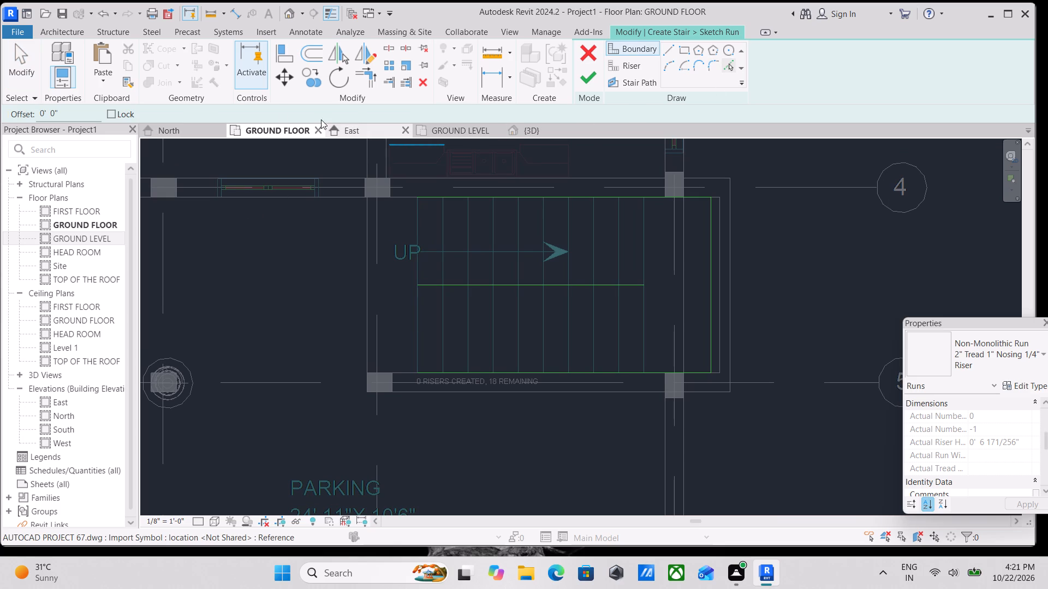
left_click_drag(61, 109, 14, 116)
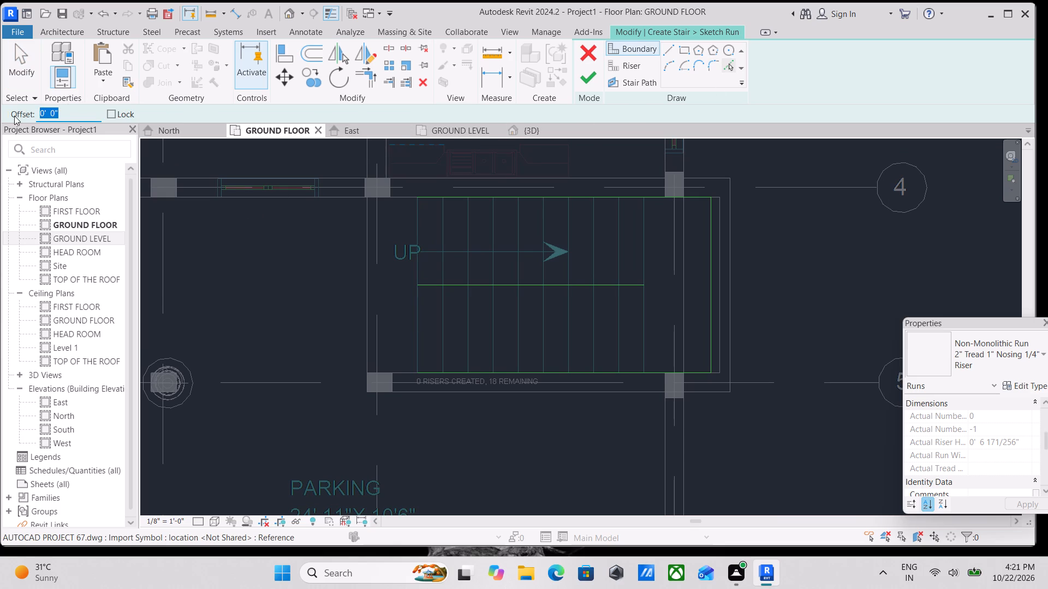
key("1")
key("shift+quotedbl")
key("Return")
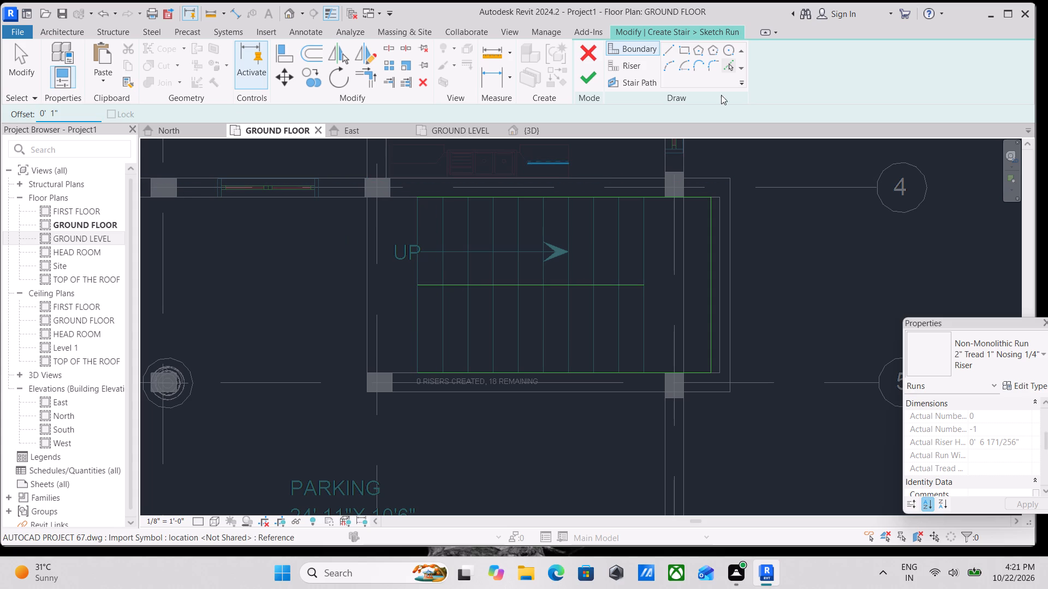
left_click_drag(64, 113, 0, 116)
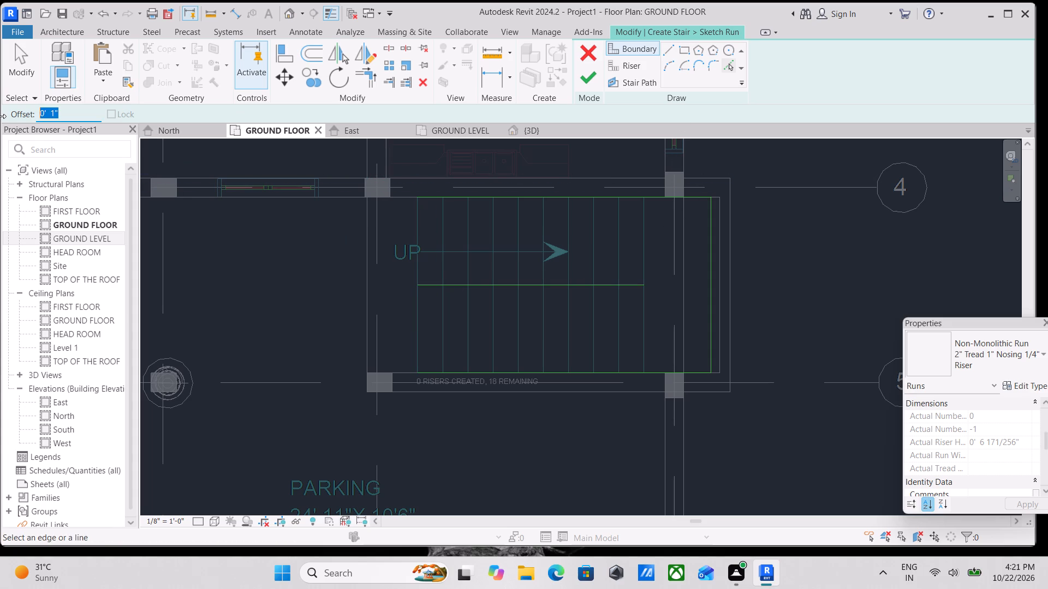
key("2")
key("shift+quotedbl")
key("Return")
scroll(476, 283, "up", 4)
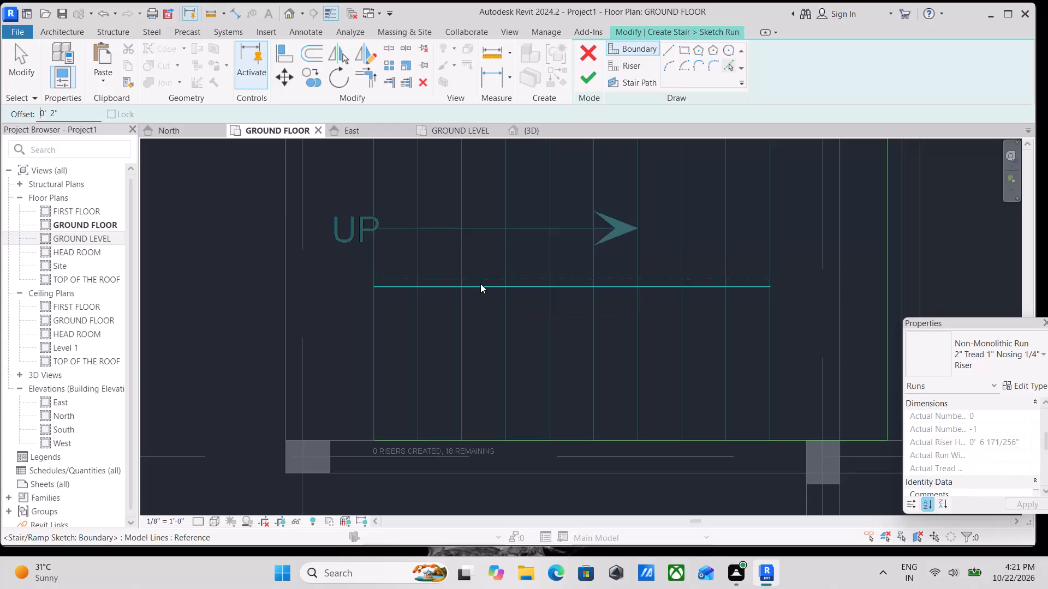
left_click(480, 284)
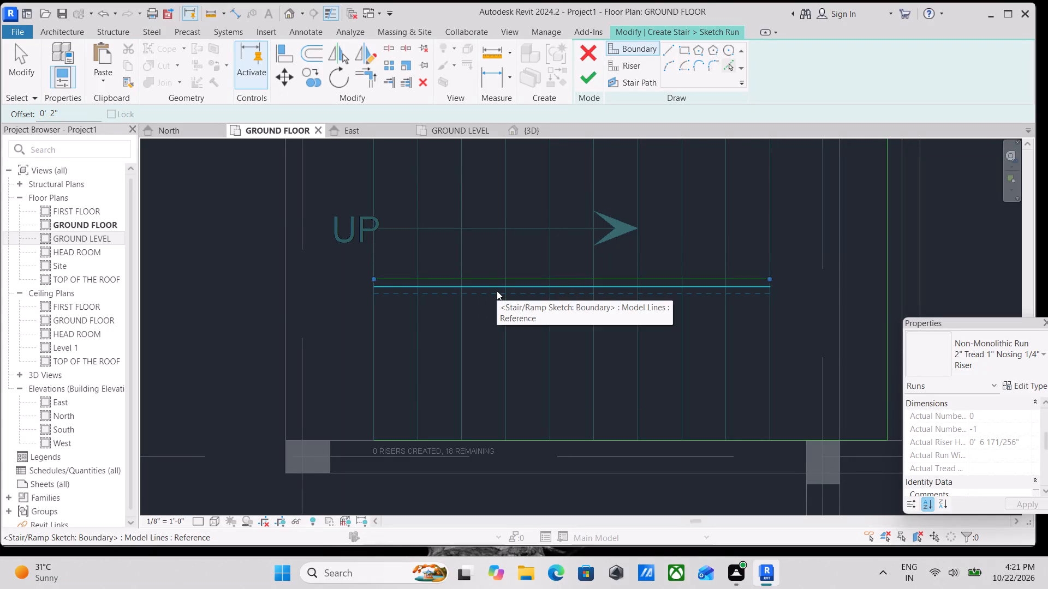
left_click(497, 291)
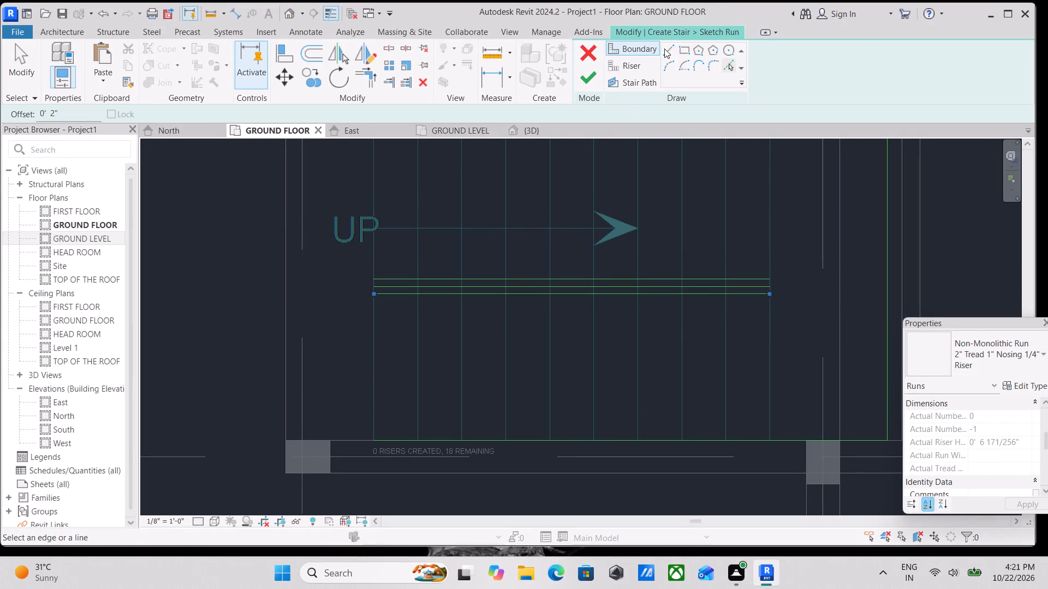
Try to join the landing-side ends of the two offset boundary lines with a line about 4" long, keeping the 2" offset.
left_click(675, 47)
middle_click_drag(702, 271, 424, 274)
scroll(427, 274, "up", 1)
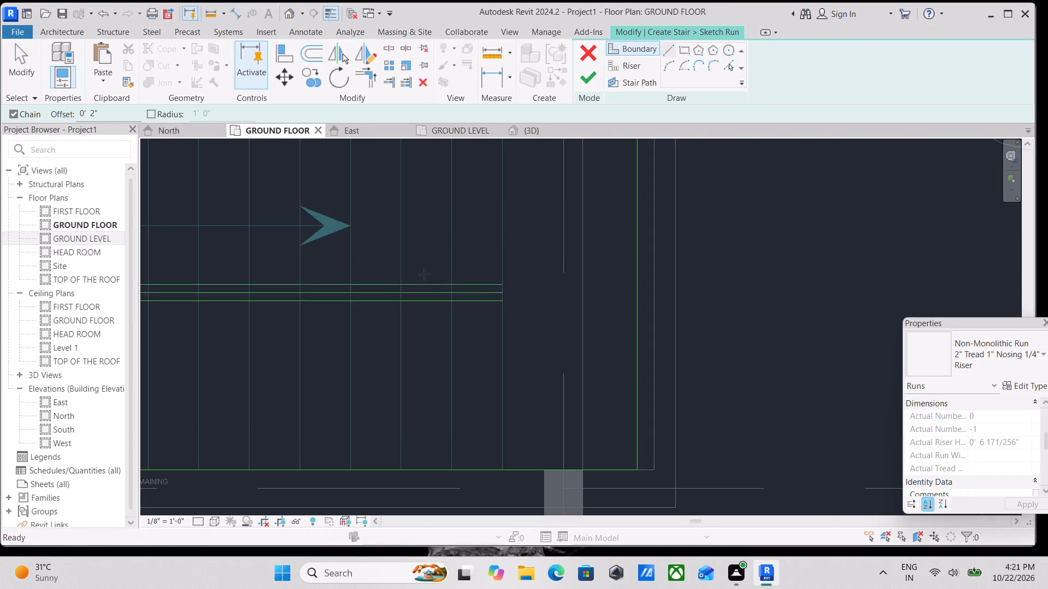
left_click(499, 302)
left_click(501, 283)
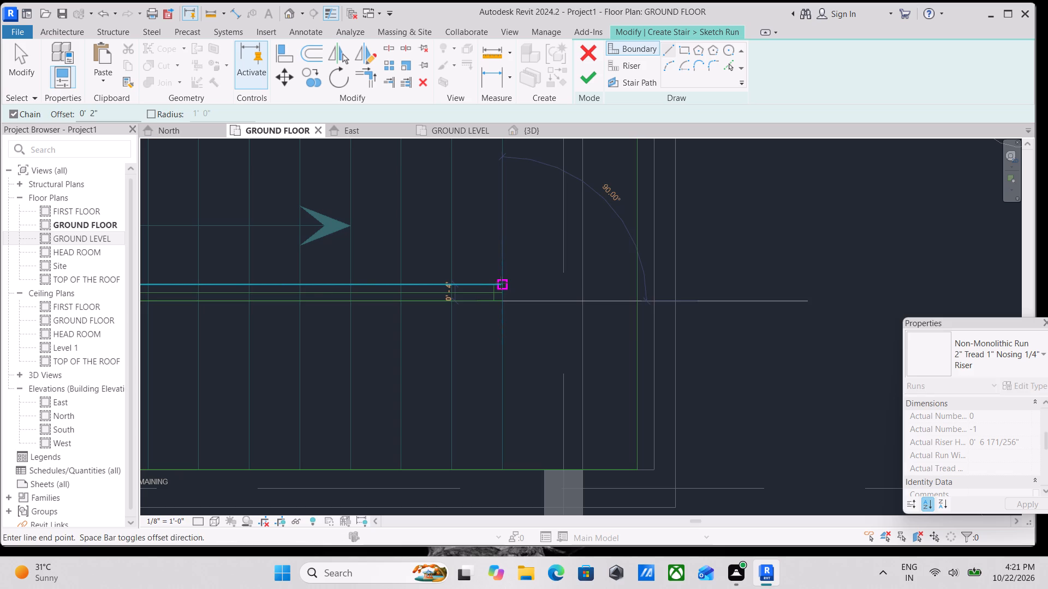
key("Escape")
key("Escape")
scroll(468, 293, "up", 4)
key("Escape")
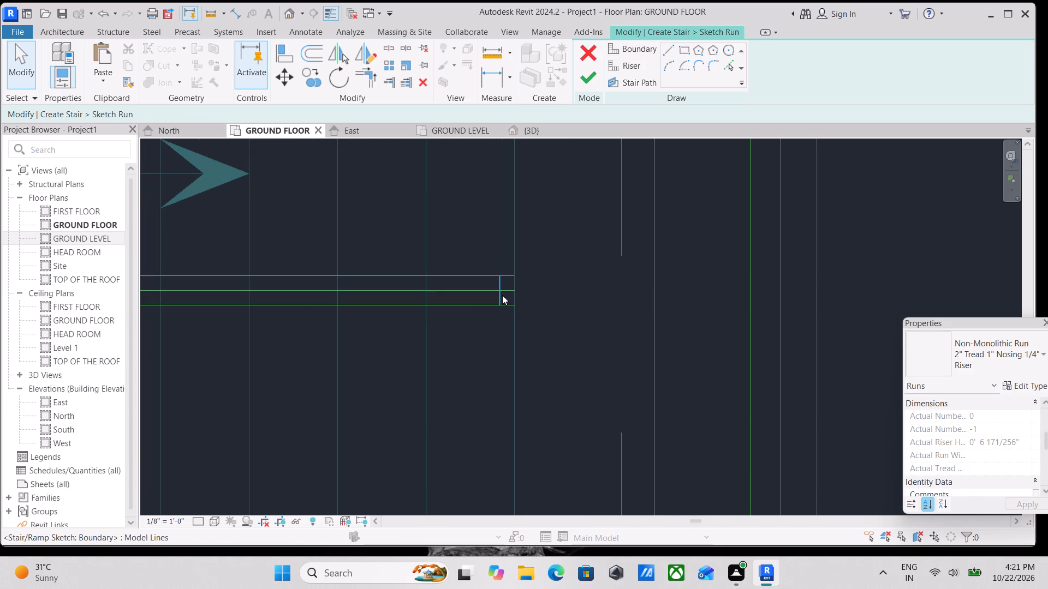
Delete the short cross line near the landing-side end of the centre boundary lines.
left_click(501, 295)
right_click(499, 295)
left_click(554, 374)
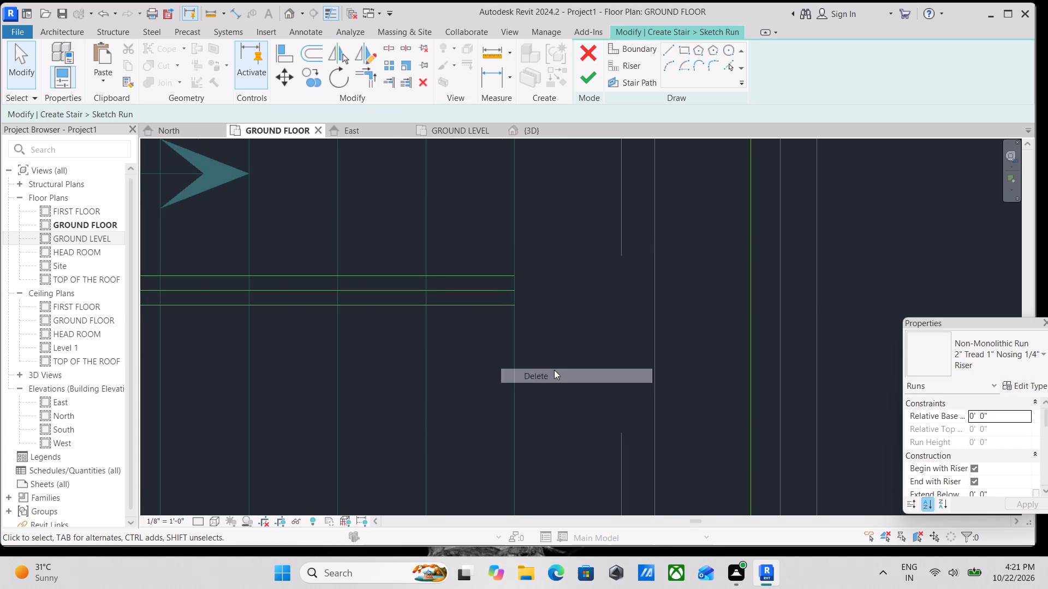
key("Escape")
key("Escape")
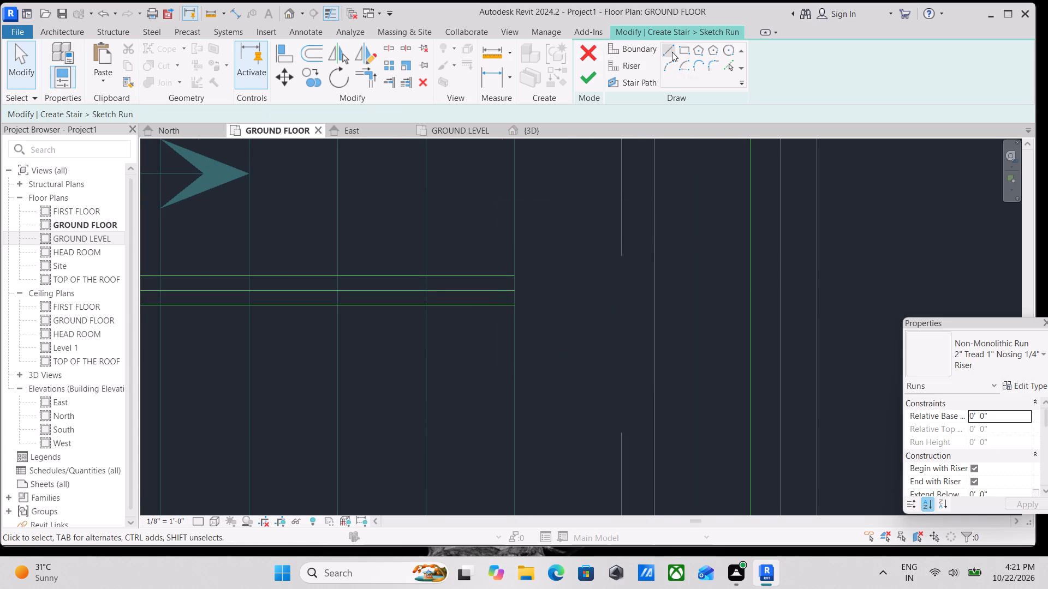
Draw a short boundary line with no offset joining the landing-side ends of the two offset centre boundary lines.
left_click(671, 51)
scroll(501, 299, "up", 2)
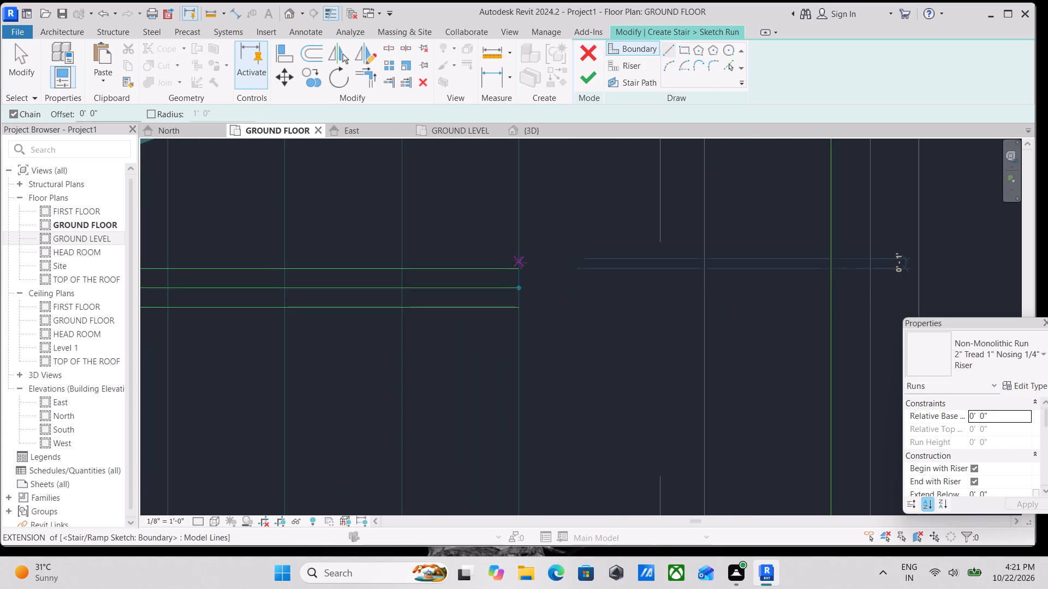
left_click(521, 268)
left_click(521, 309)
key("Escape")
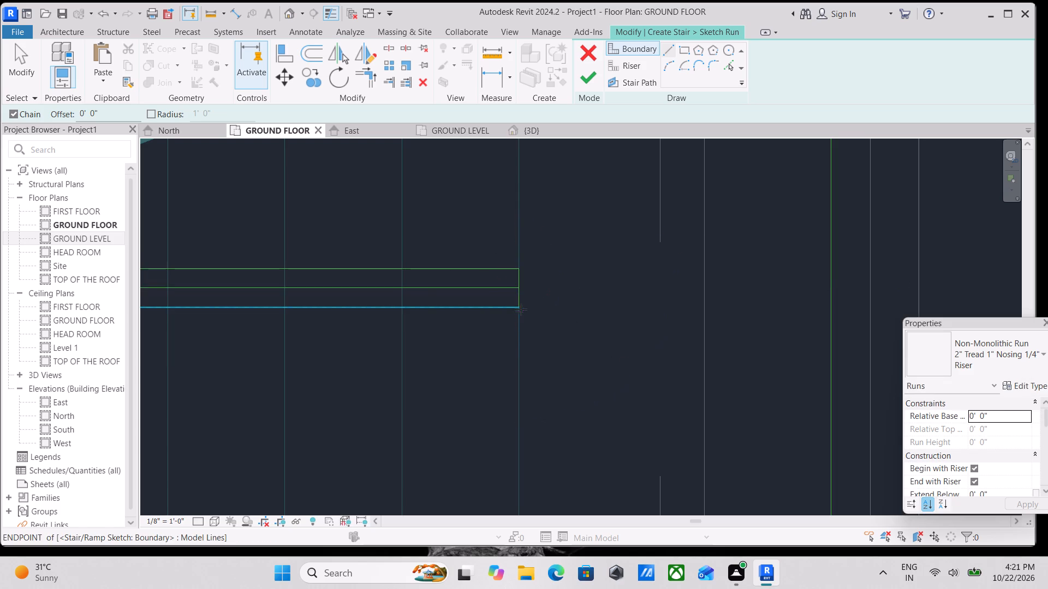
key("Escape")
Delete the middle boundary line running between the two offset boundary lines.
scroll(434, 271, "down", 1)
middle_click_drag(437, 273, 545, 282)
key("Escape")
key("Escape")
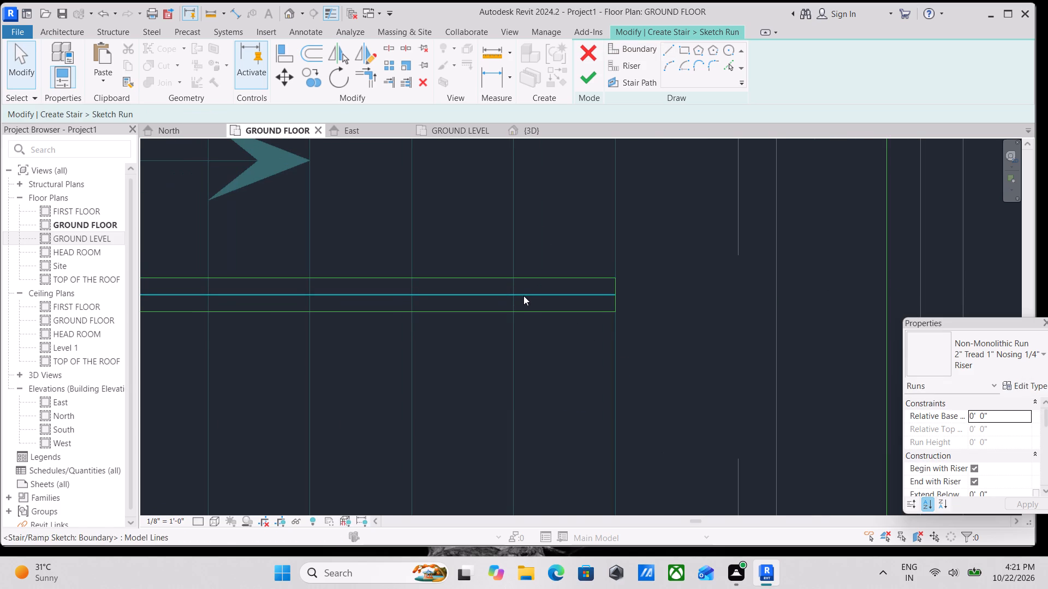
right_click(523, 296)
left_click(575, 377)
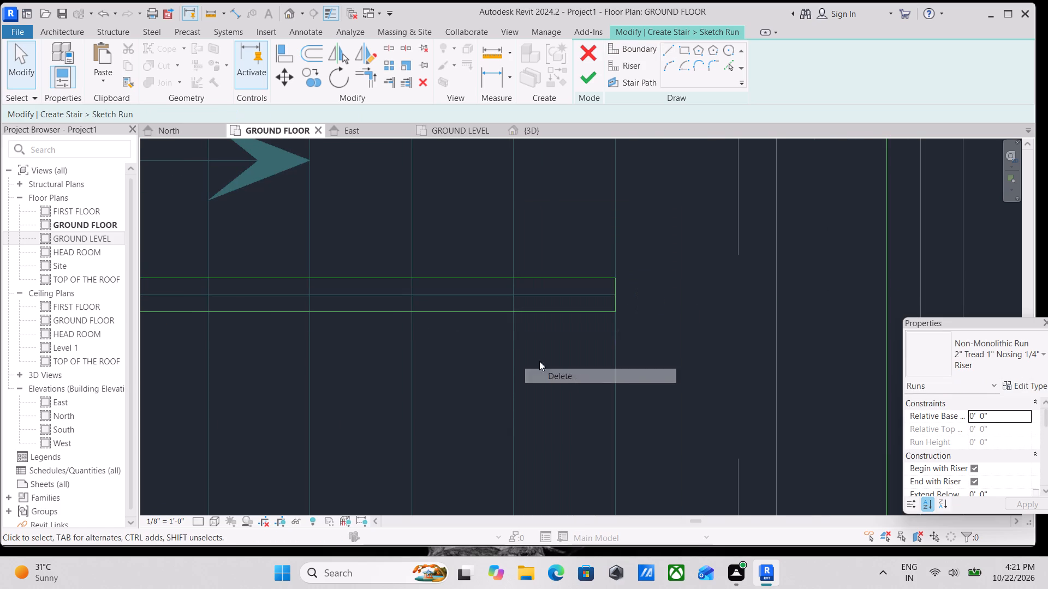
Draw a riser line on the UP flight's landing-side CAD riser, from the outer boundary to the nearer centre boundary line.
scroll(422, 326, "down", 4)
scroll(649, 356, "up", 1)
scroll(447, 316, "down", 3)
middle_click_drag(447, 316, 646, 327)
scroll(561, 319, "down", 2)
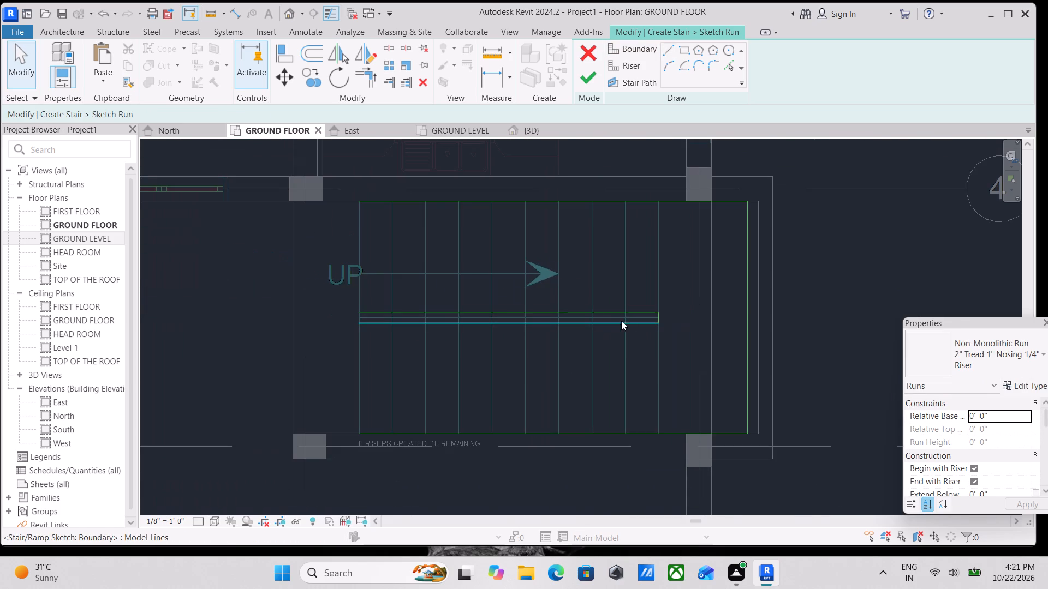
middle_click_drag(626, 321, 481, 321)
middle_click_drag(239, 343, 281, 345)
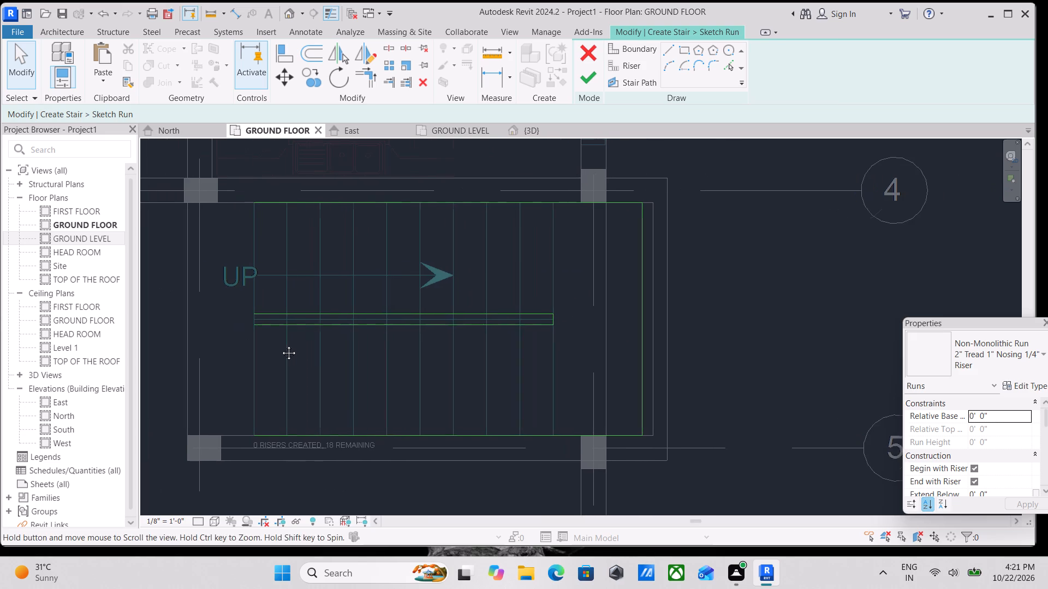
middle_click_drag(281, 345, 282, 345)
left_click(645, 63)
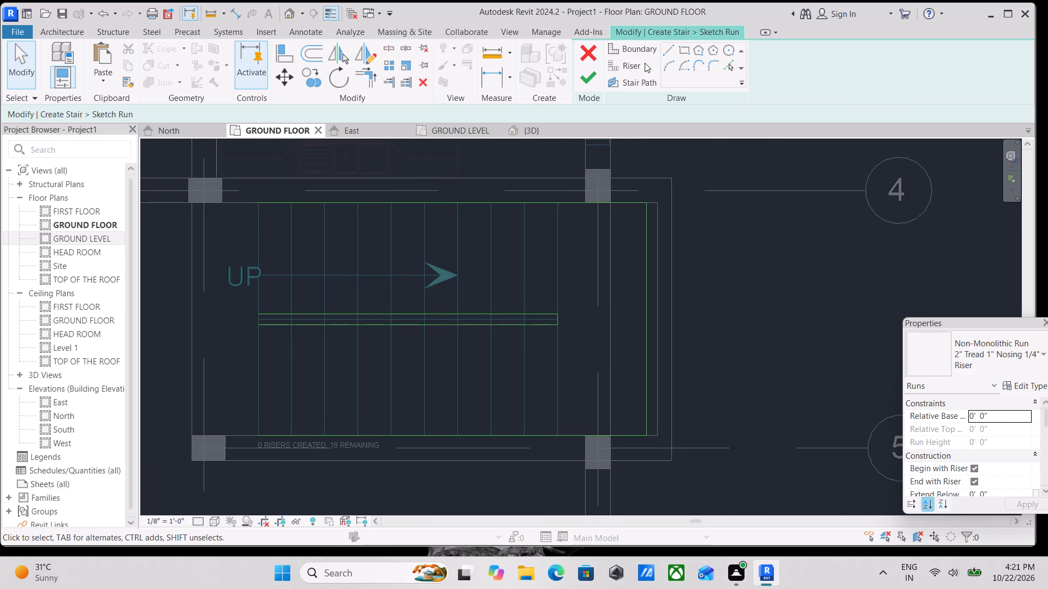
left_click(629, 63)
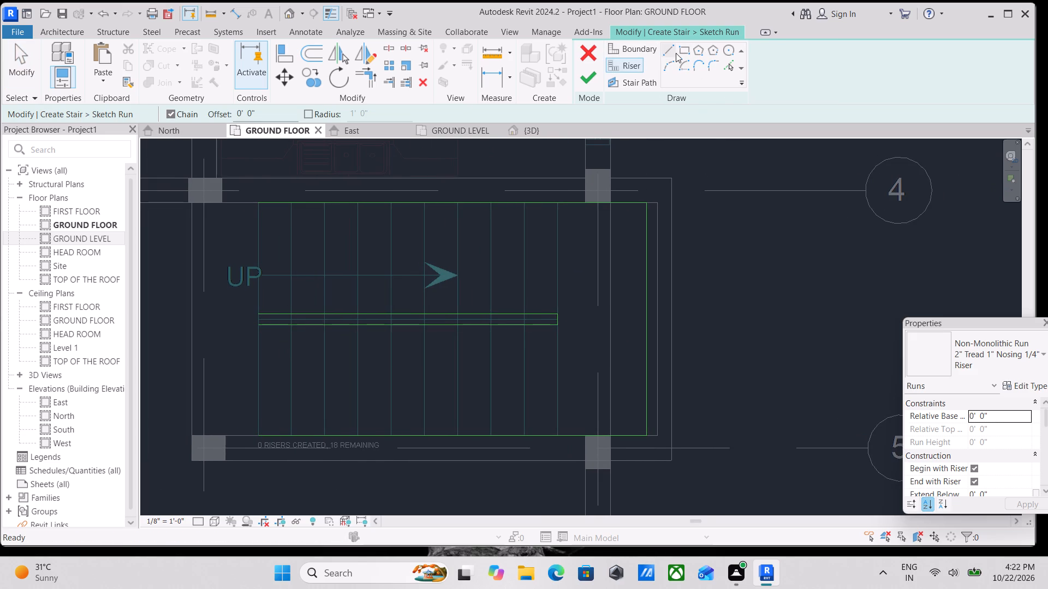
left_click(672, 53)
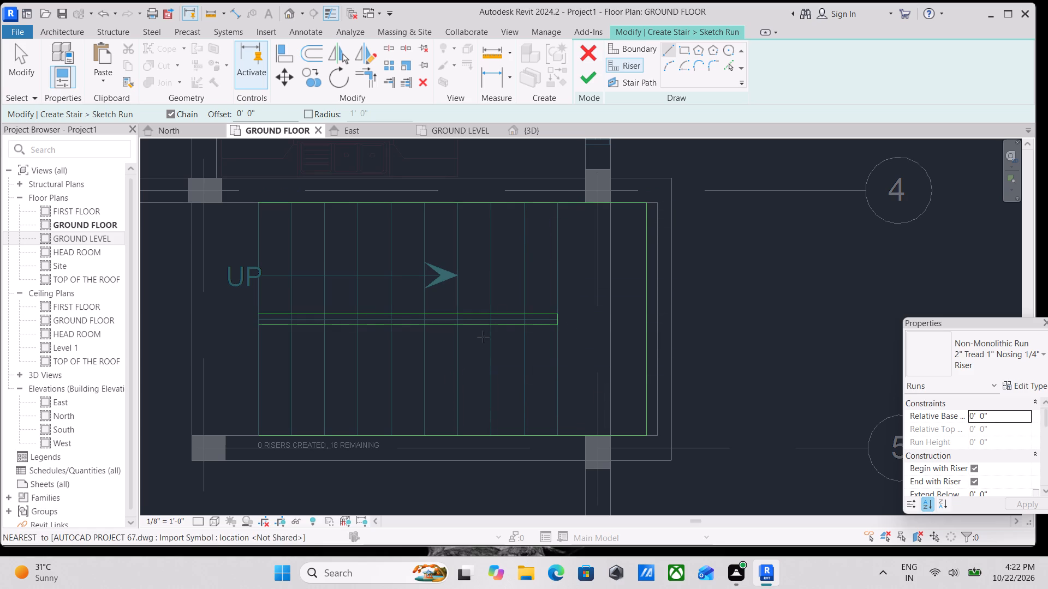
left_click(559, 200)
left_click(554, 314)
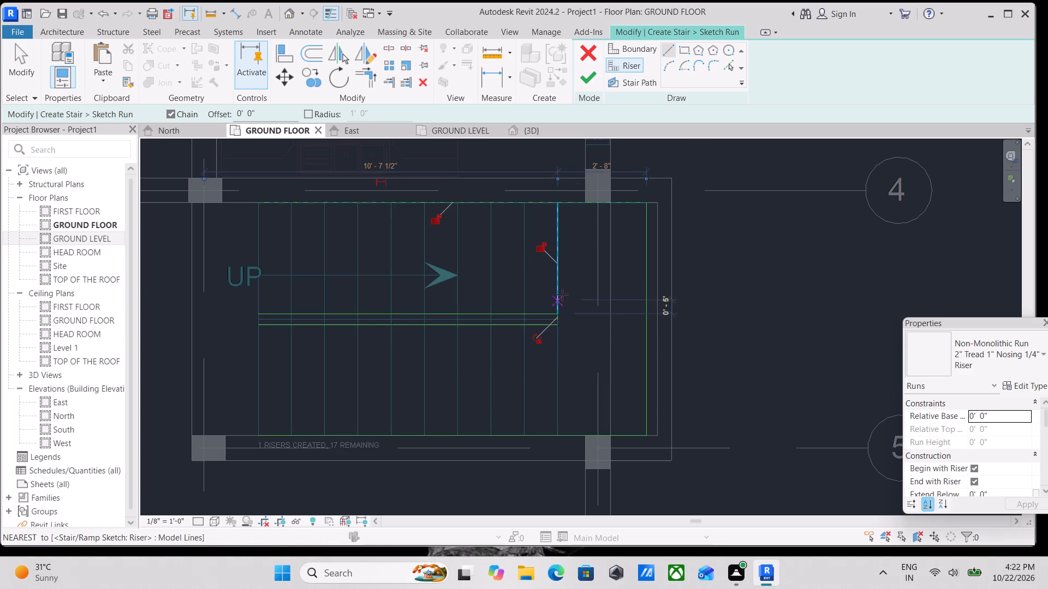
key("Escape")
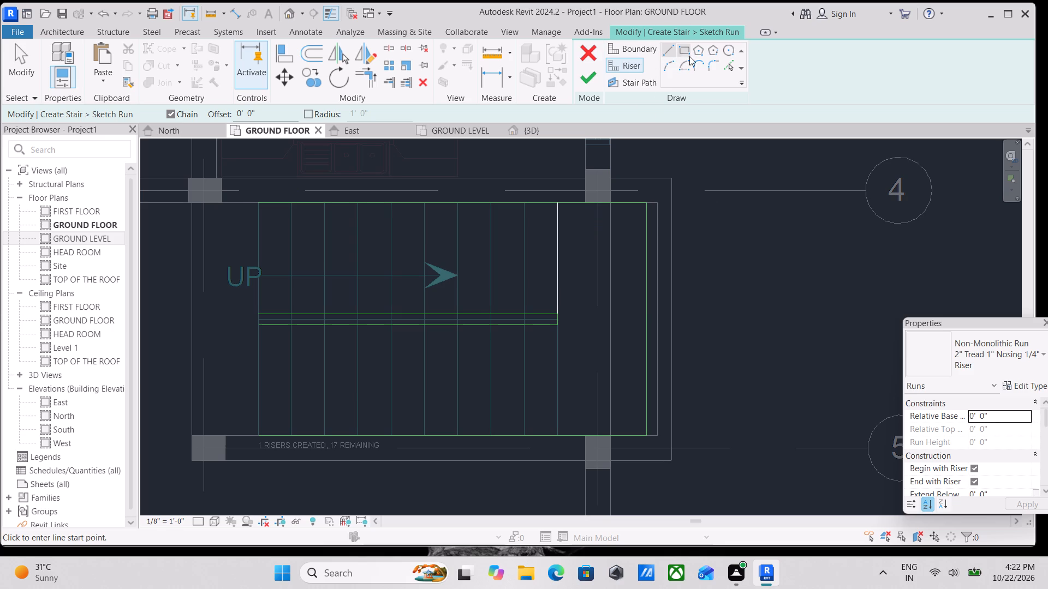
Use Pick Lines with a 1' offset to add nine more risers successively along the UP flight, back to its first CAD riser.
left_click(727, 68)
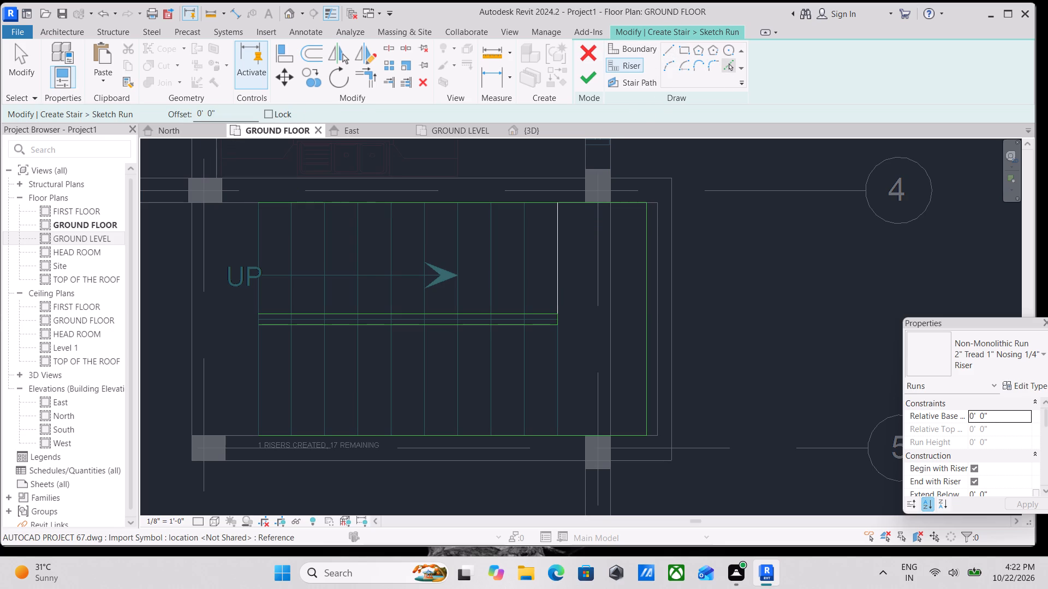
left_click_drag(226, 115, 167, 115)
key("1")
key("apostrophe")
key("Return")
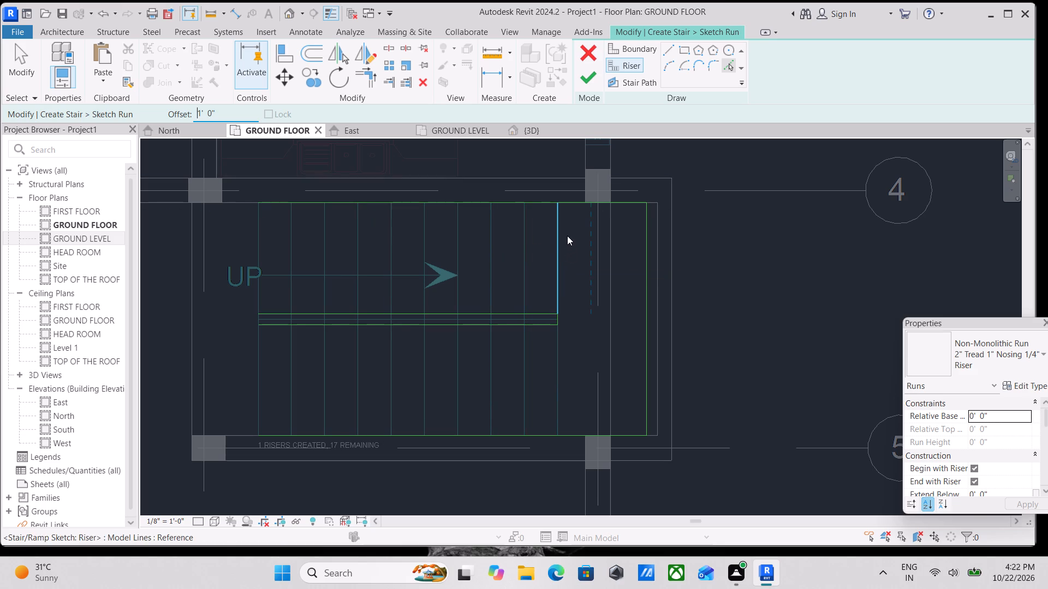
left_click(556, 266)
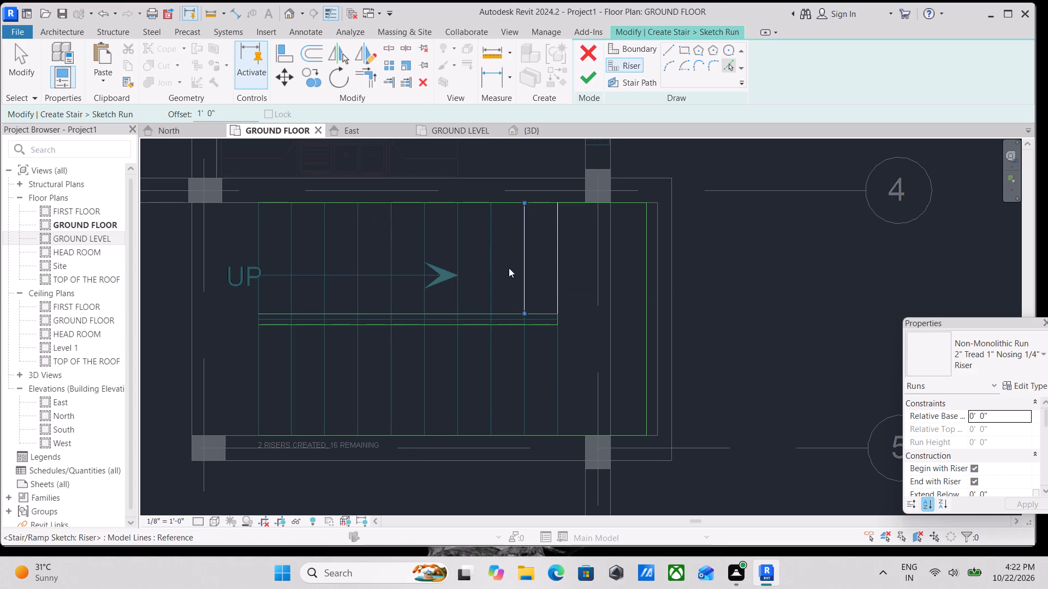
left_click(520, 270)
middle_click_drag(504, 260, 556, 260)
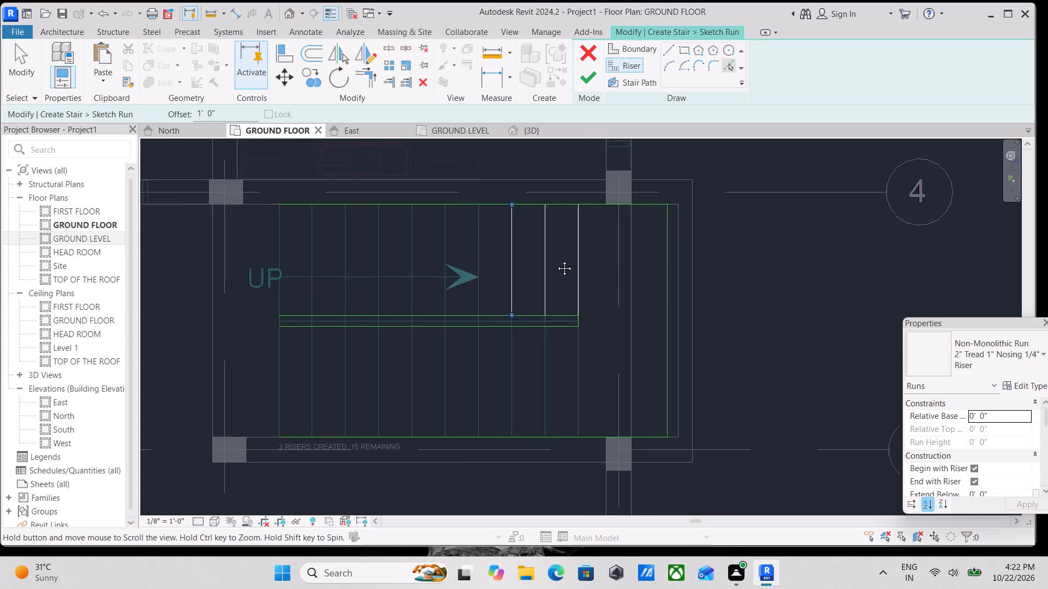
middle_click_drag(556, 260, 581, 256)
left_click(566, 265)
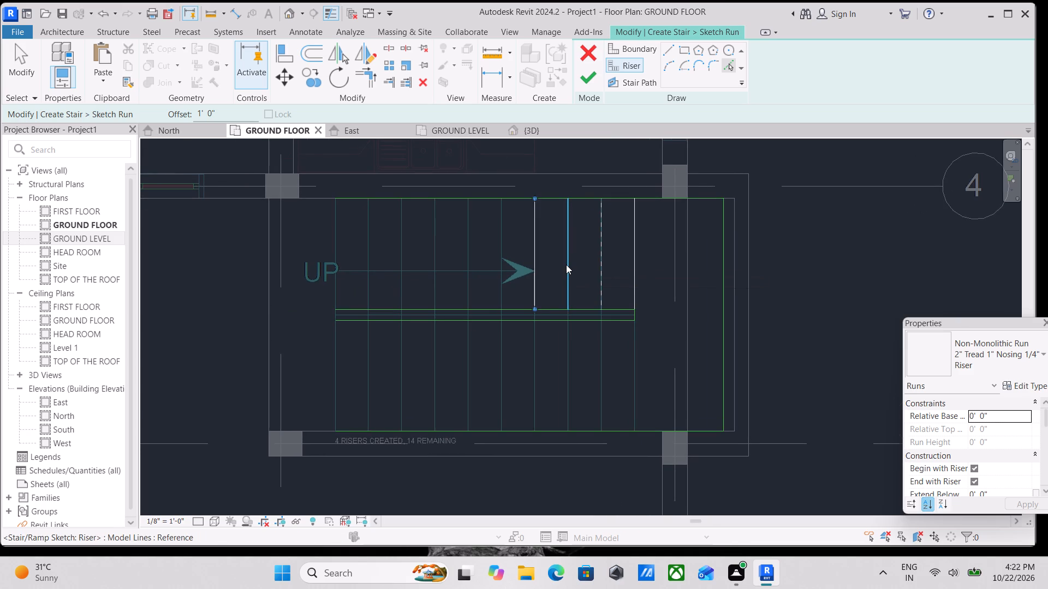
scroll(566, 265, "down", 2)
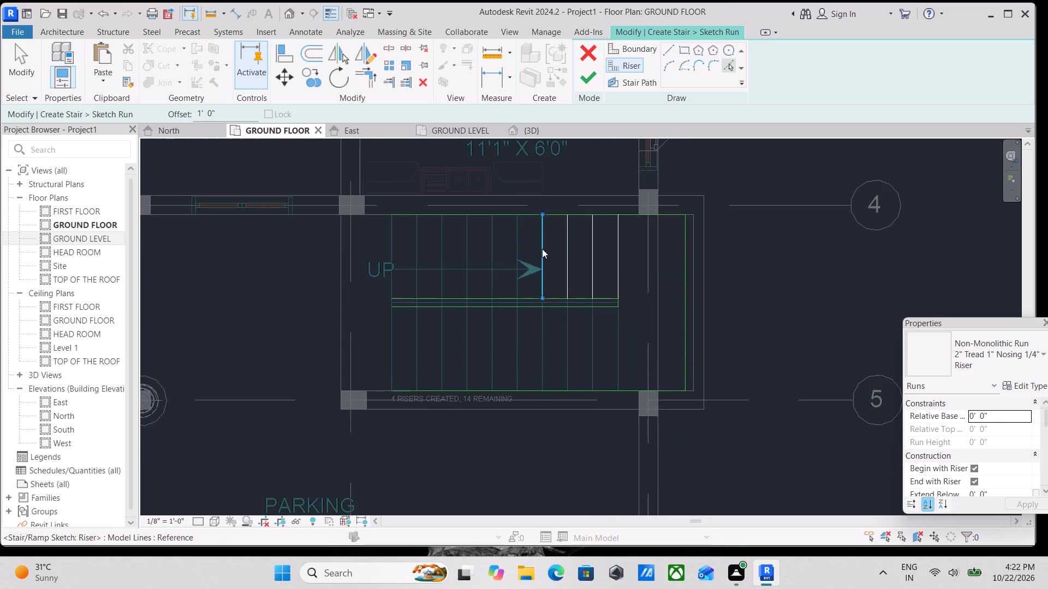
scroll(520, 236, "up", 2)
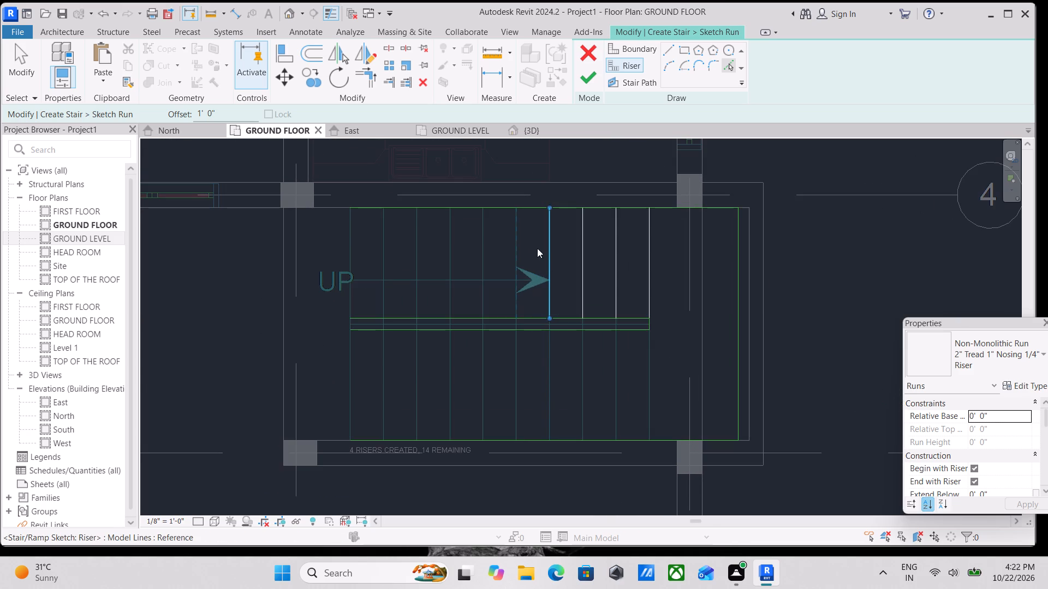
left_click(547, 253)
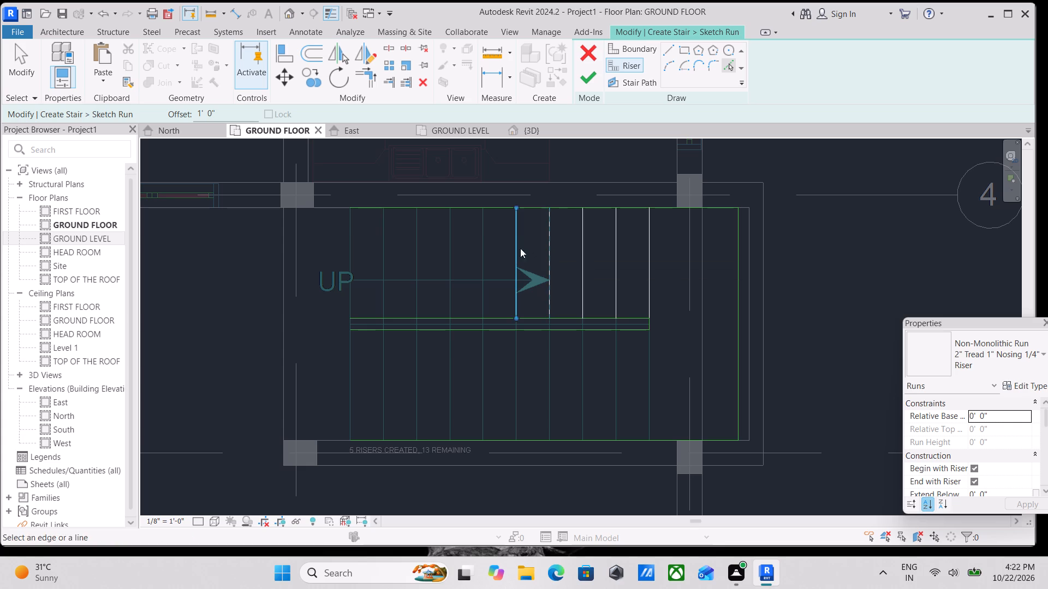
scroll(516, 250, "down", 2)
scroll(516, 250, "up", 2)
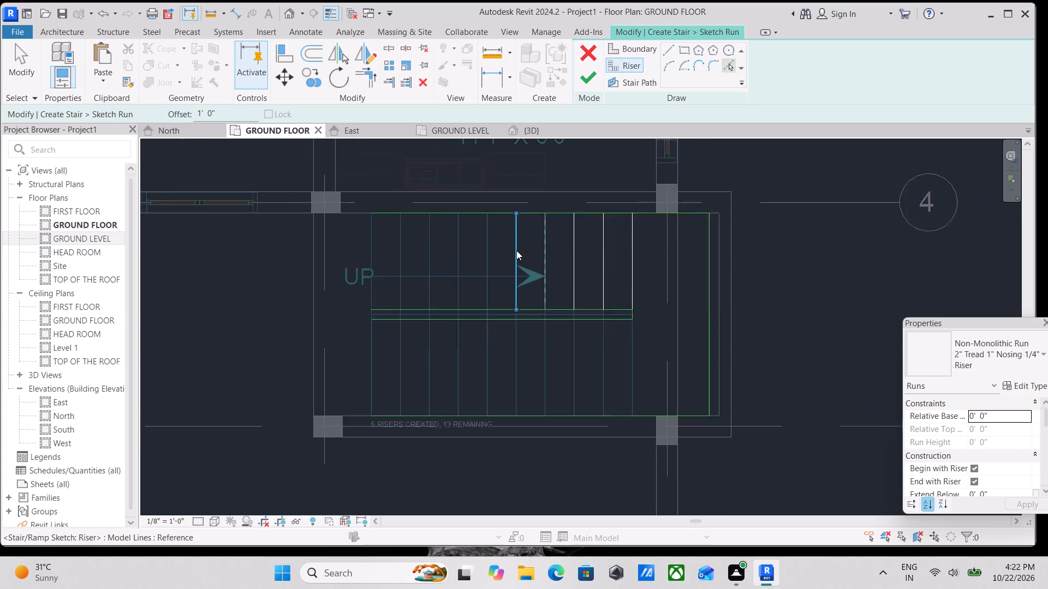
scroll(516, 250, "up", 1)
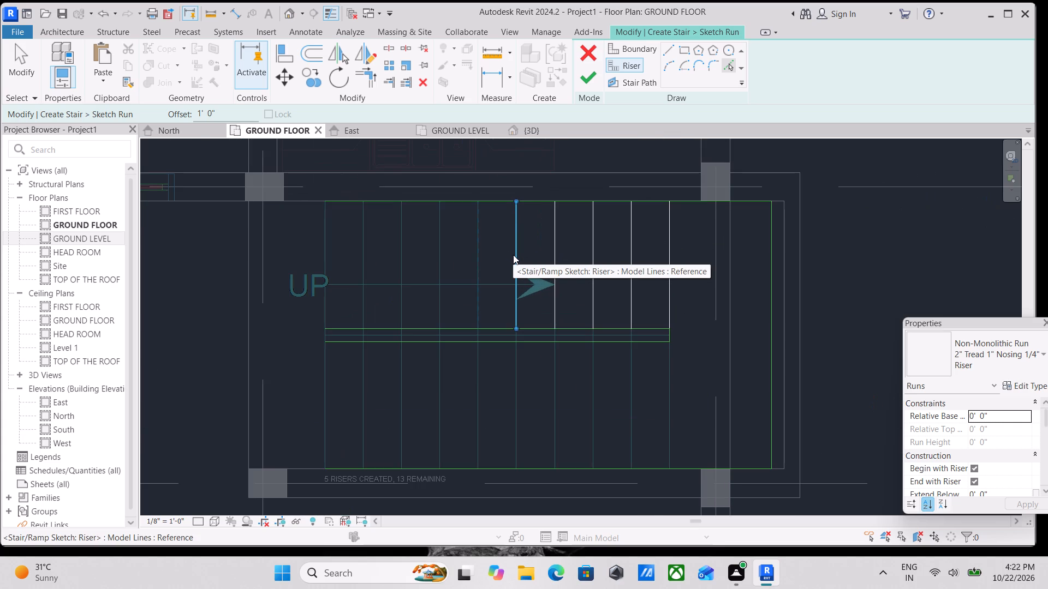
left_click(513, 255)
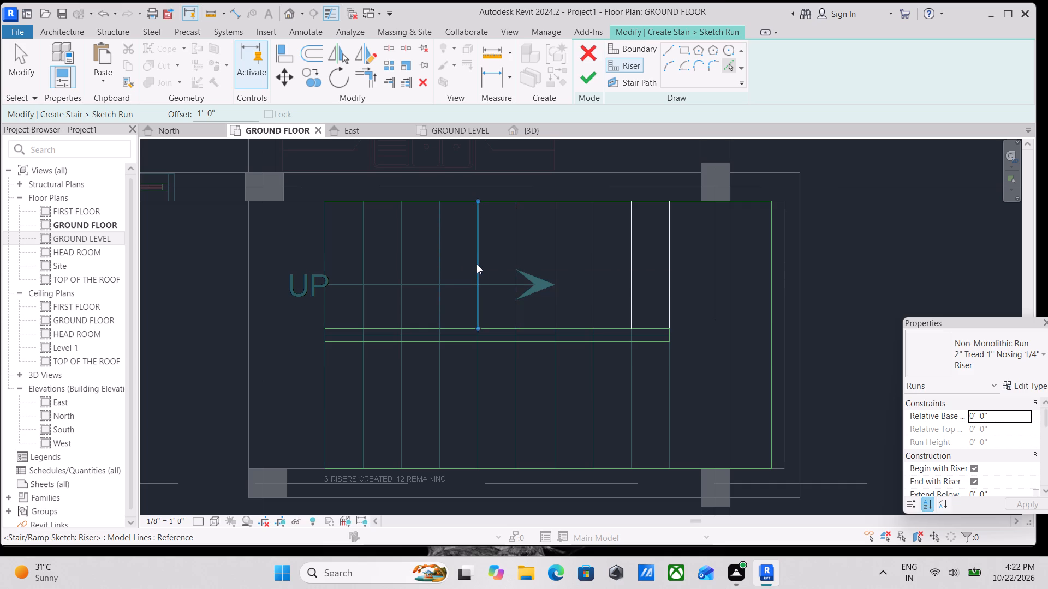
left_click(477, 264)
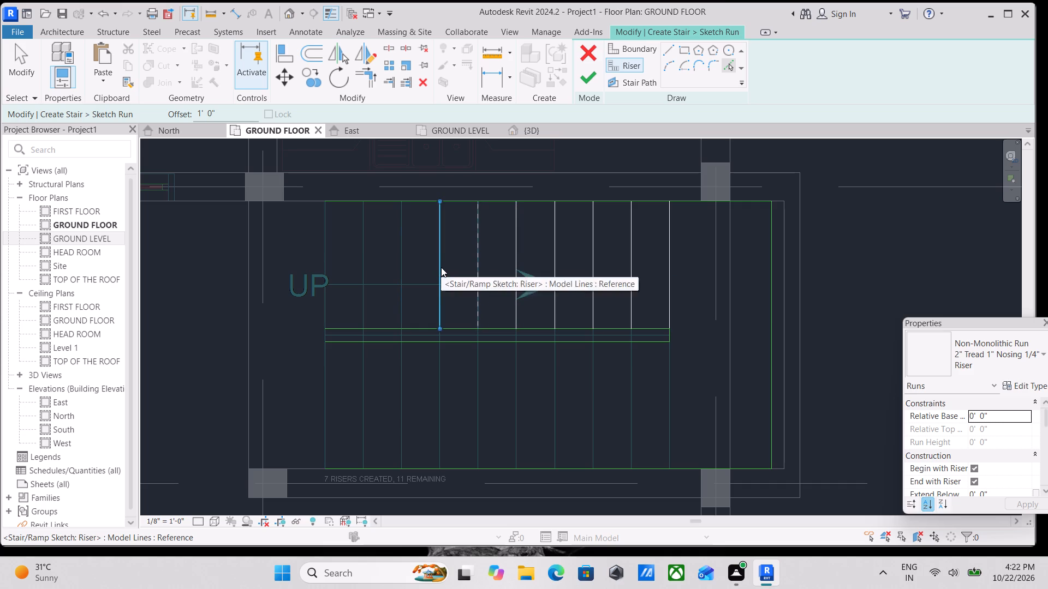
left_click(437, 267)
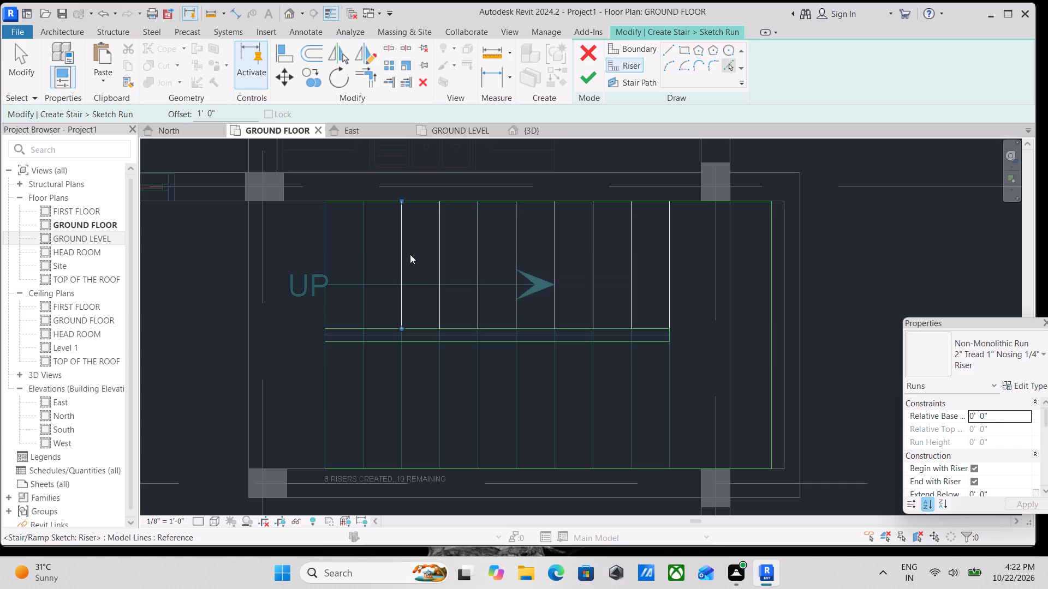
left_click(401, 263)
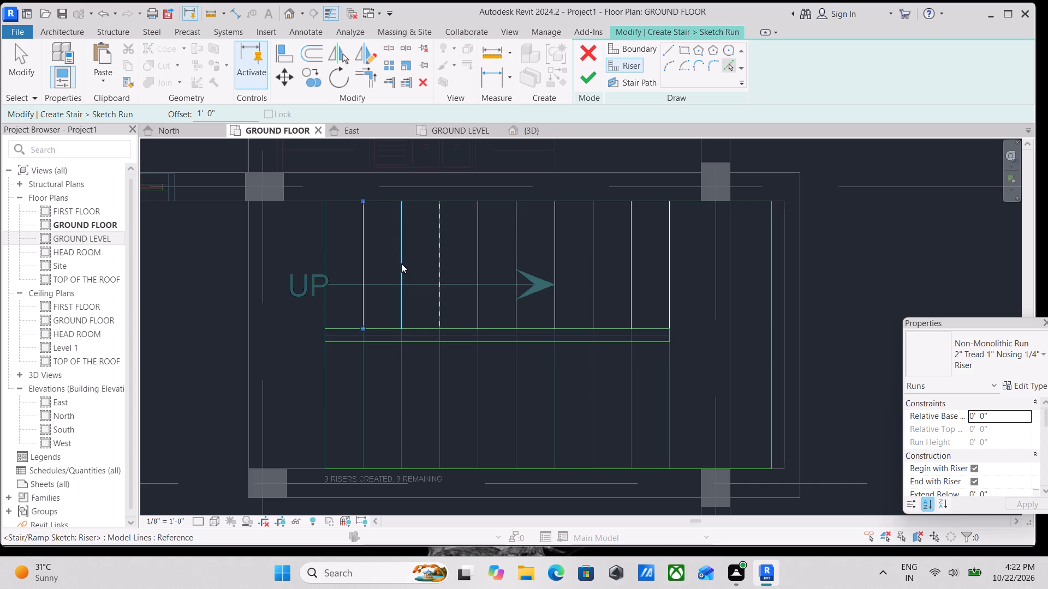
left_click(362, 263)
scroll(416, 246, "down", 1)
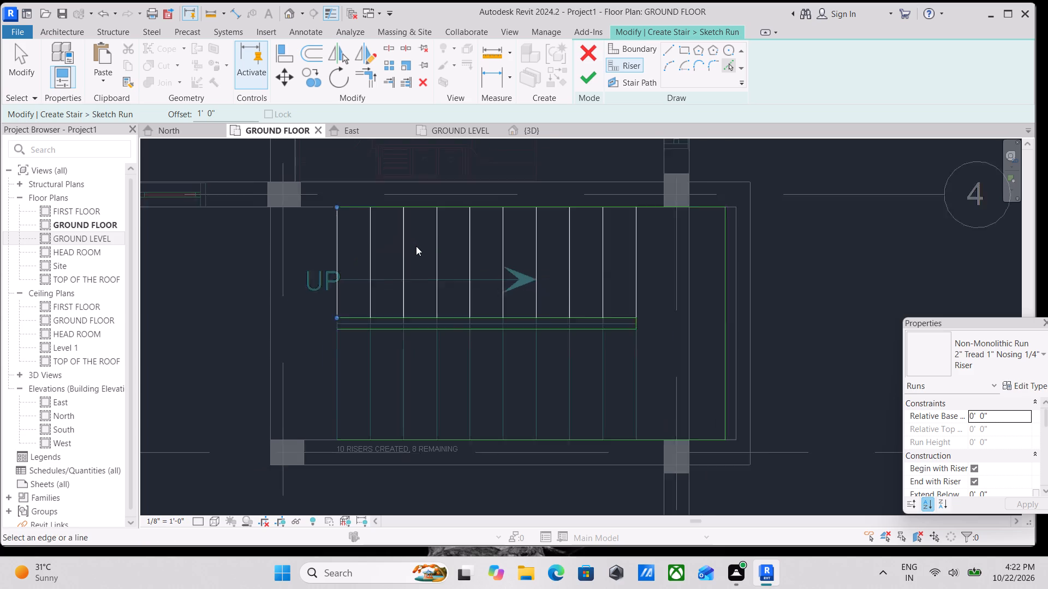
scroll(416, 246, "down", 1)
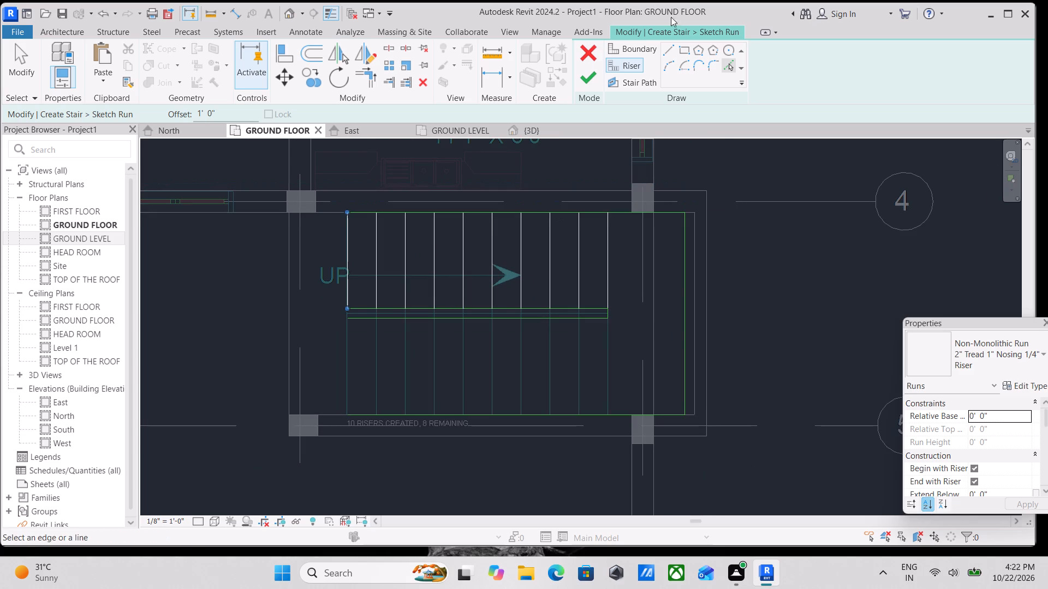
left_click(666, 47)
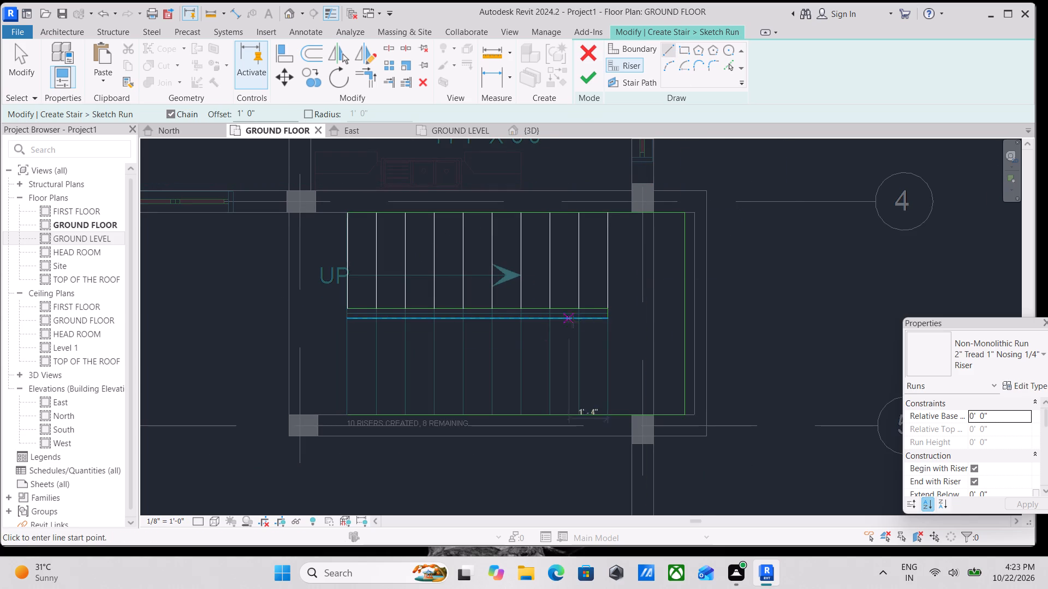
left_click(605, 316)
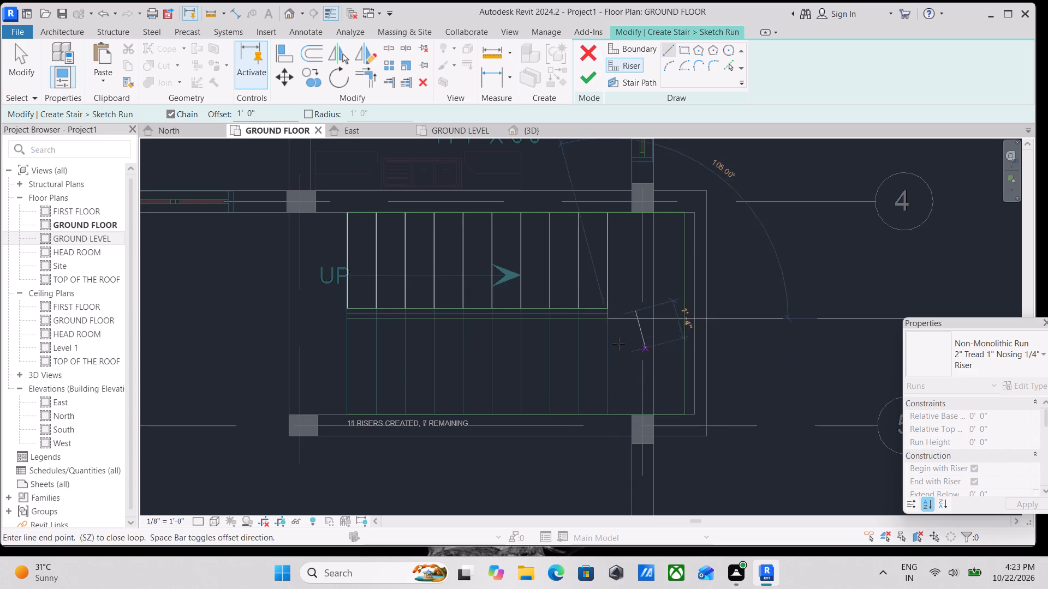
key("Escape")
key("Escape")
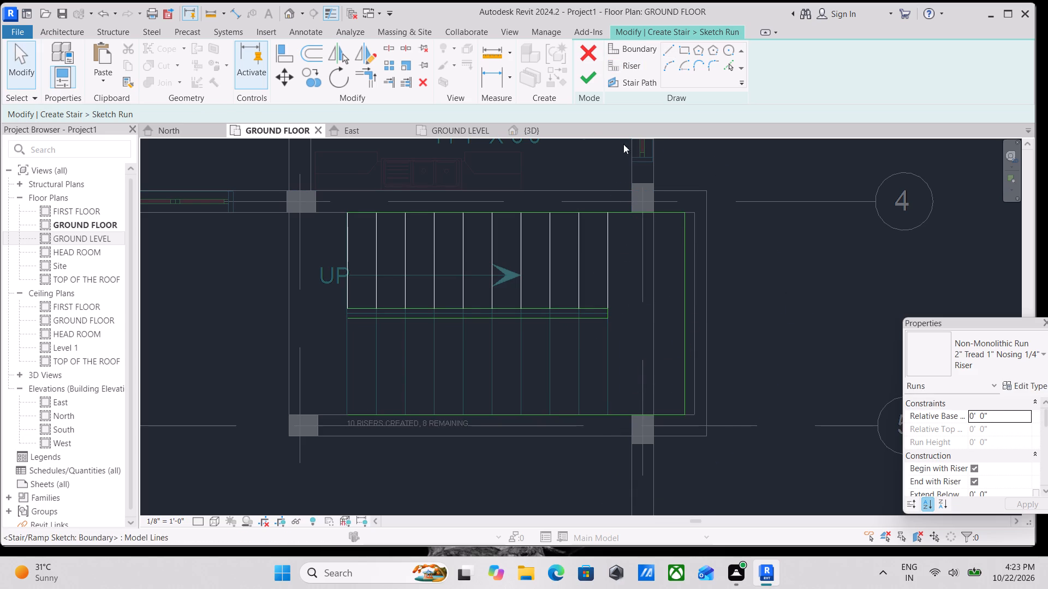
Draw a riser line on the return flight's landing-side CAD riser, from the nearer centre boundary line to the outer boundary.
left_click(608, 69)
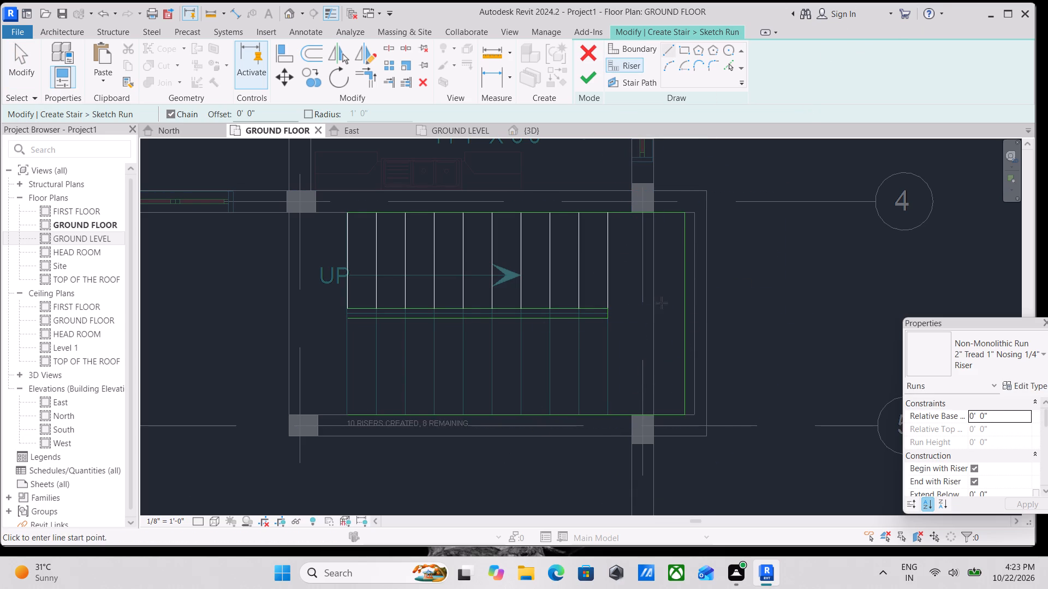
scroll(614, 332, "up", 4)
left_click(607, 306)
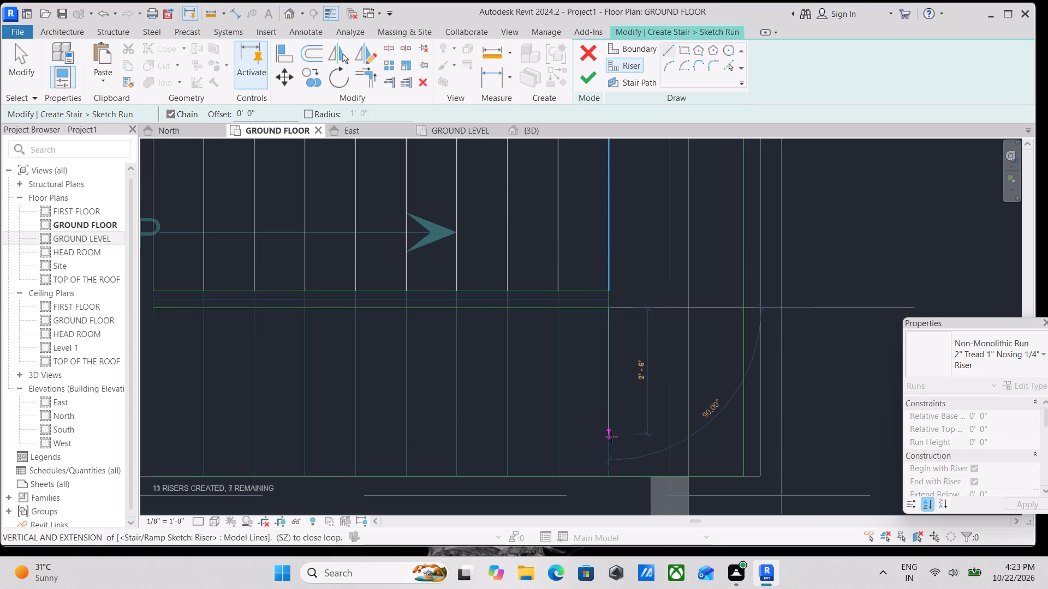
middle_click_drag(611, 434, 605, 328)
key("Escape")
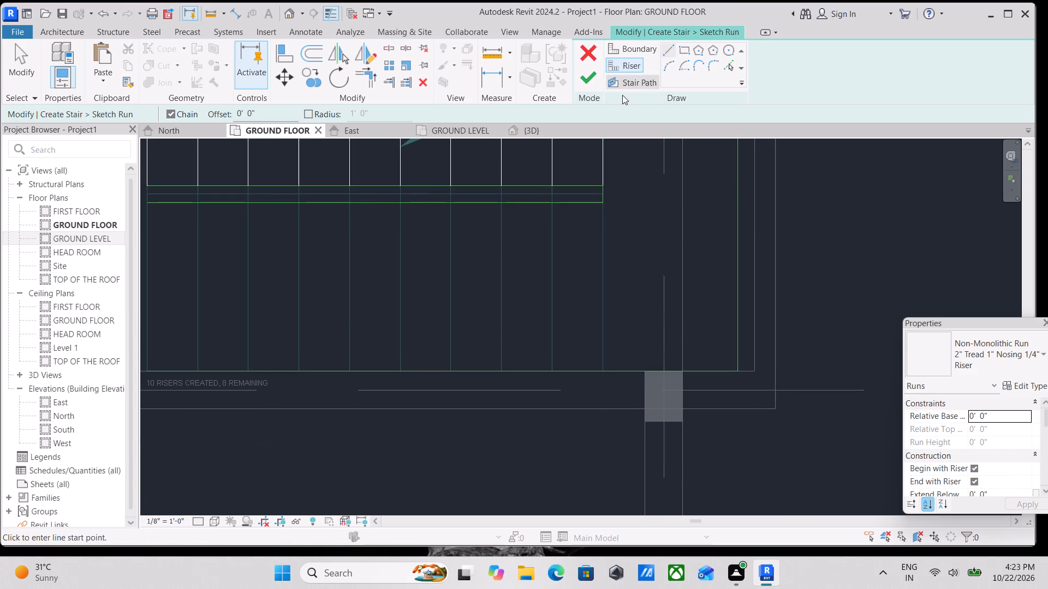
left_click(604, 205)
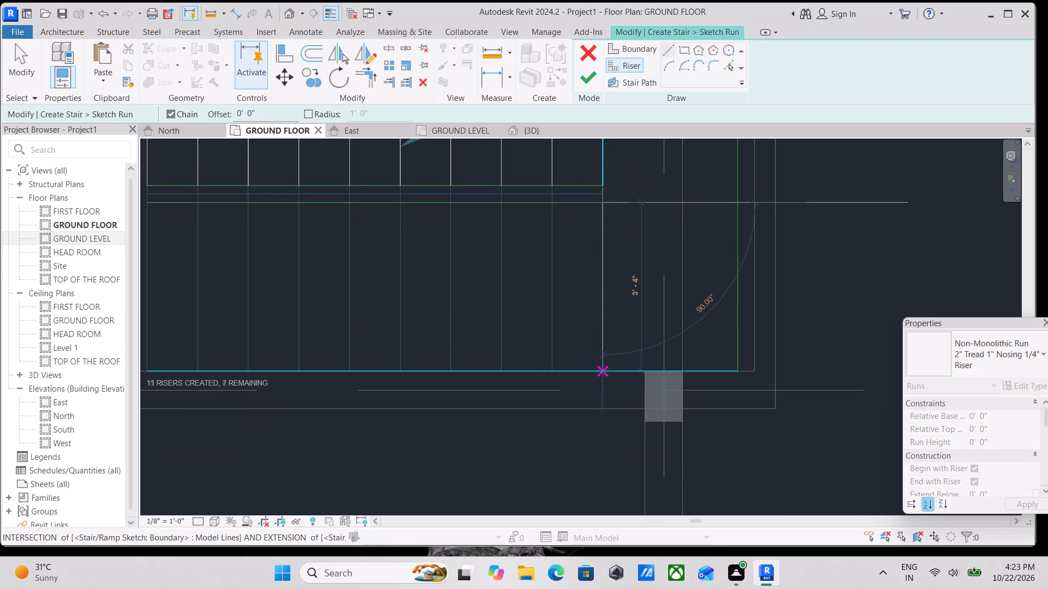
left_click(604, 370)
key("Escape")
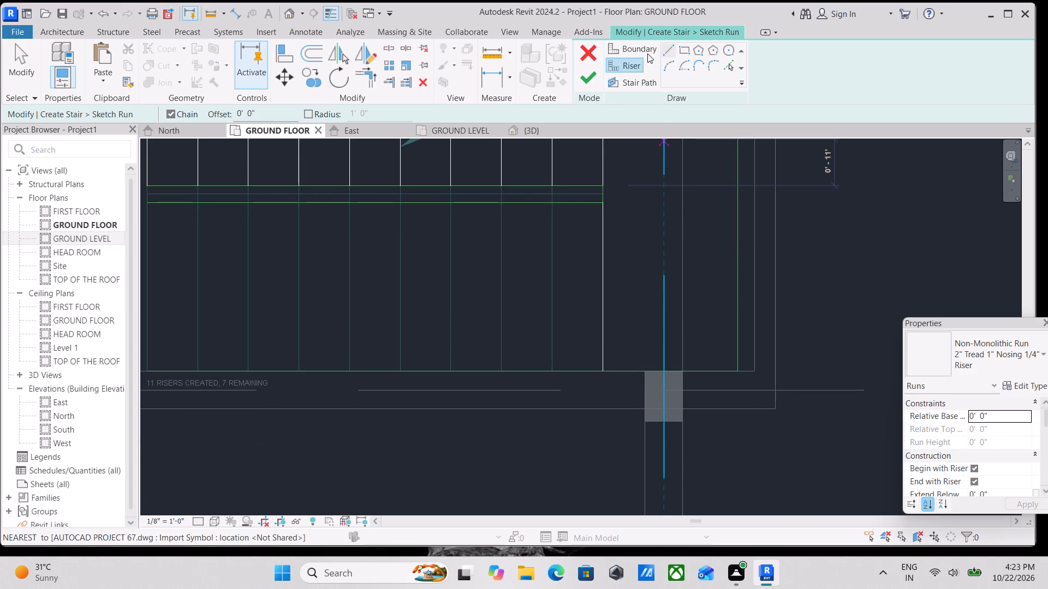
Use Pick Lines with a 1' offset to add seven more risers successively along the return flight, away from the landing.
left_click(728, 63)
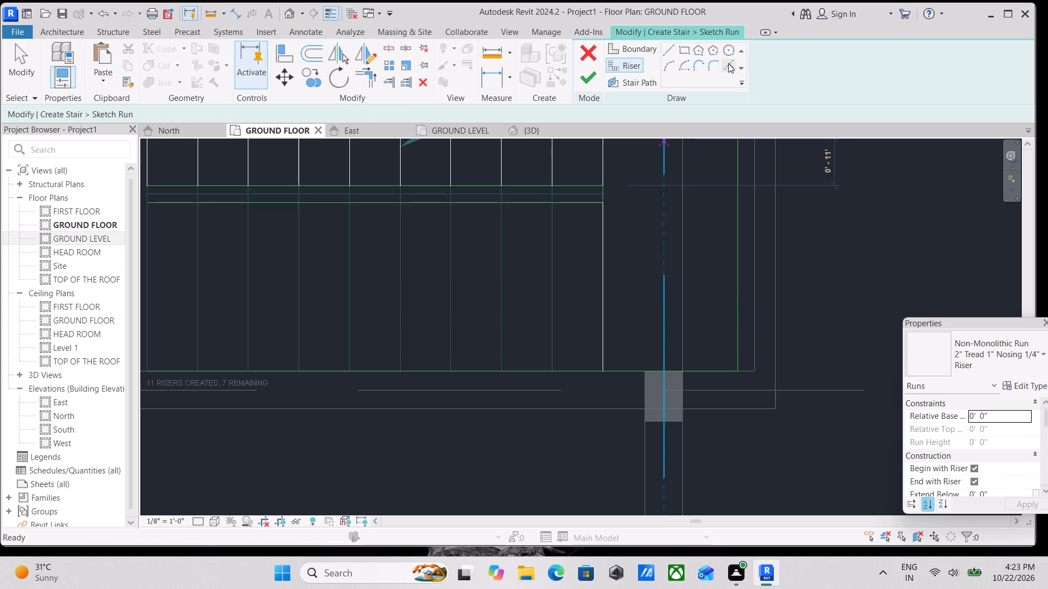
left_click_drag(225, 114, 164, 112)
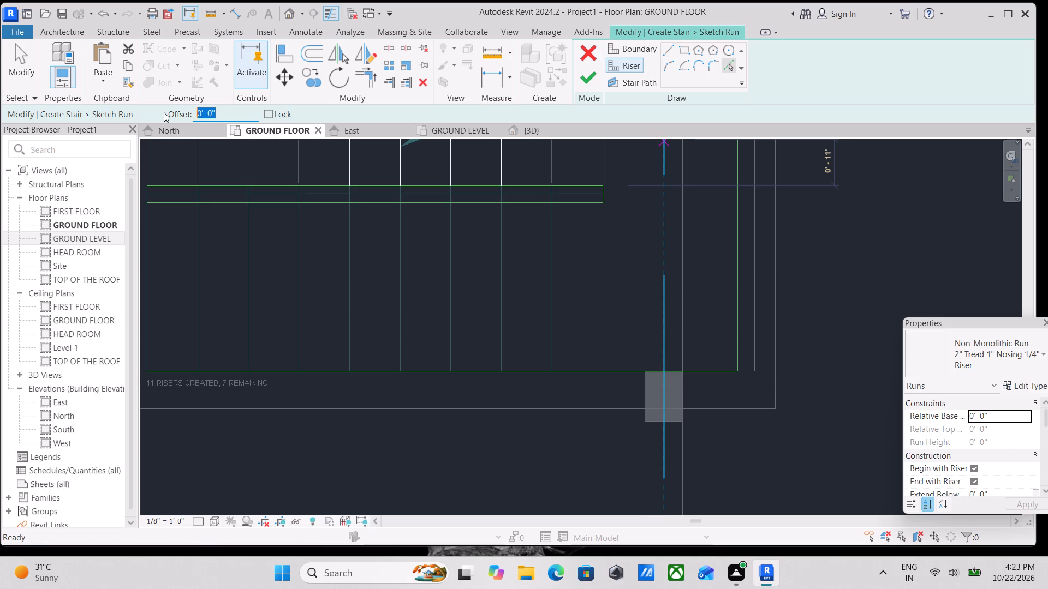
type("1'")
key("Return")
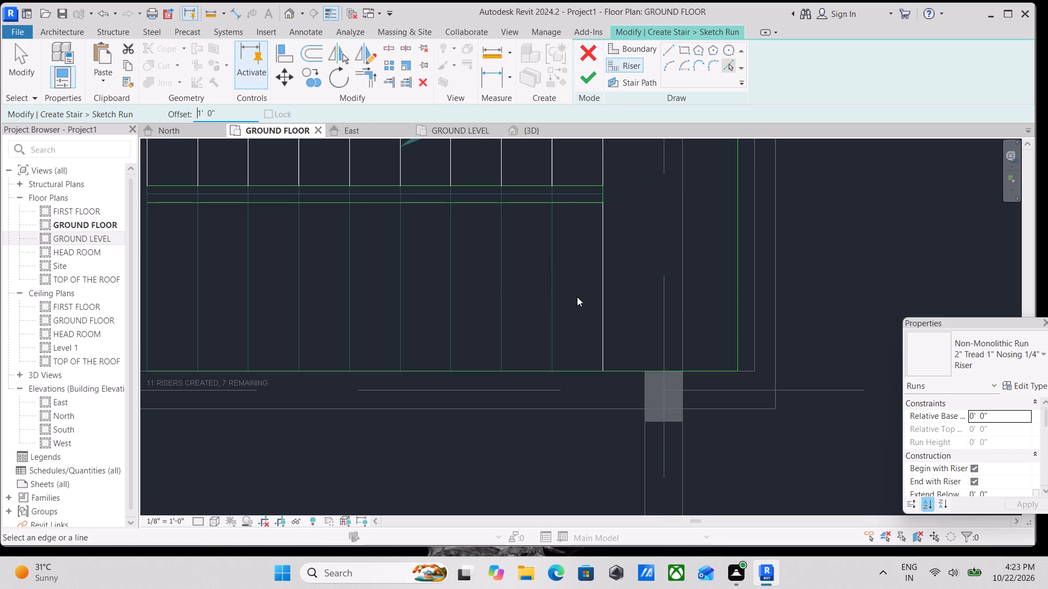
left_click(603, 300)
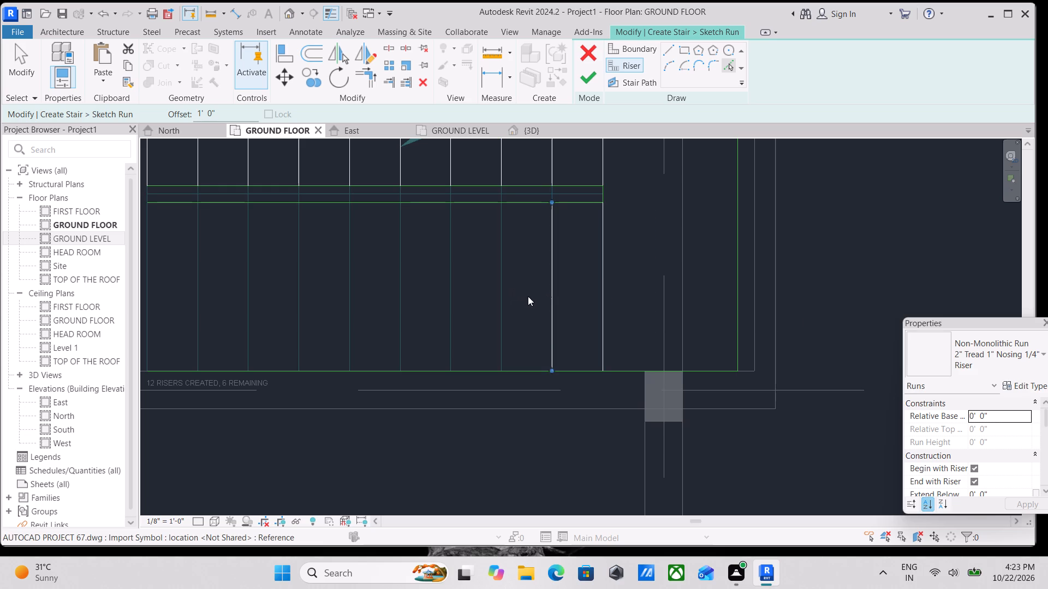
left_click(551, 304)
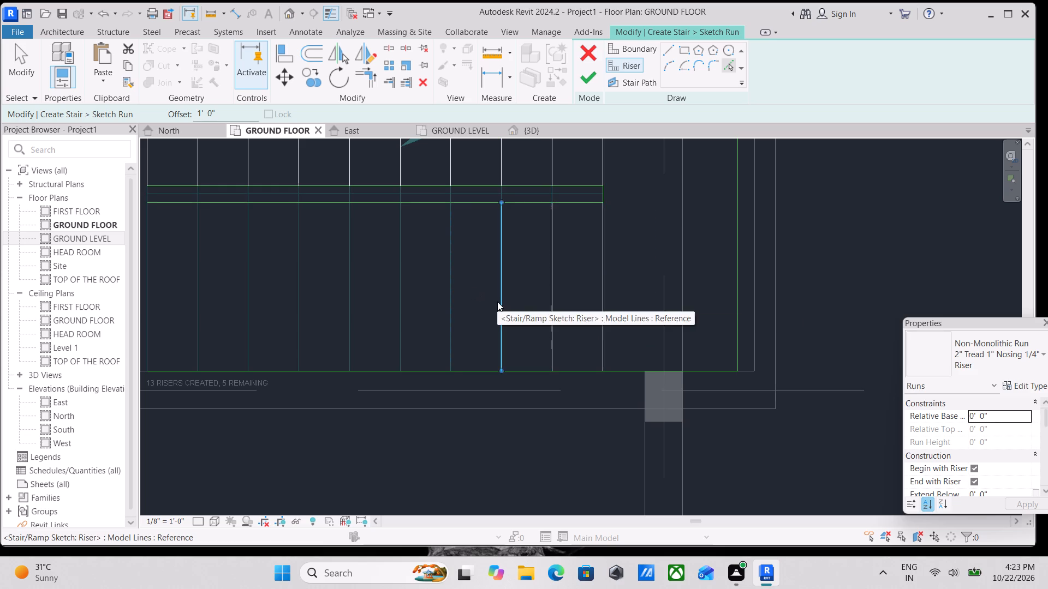
left_click(497, 302)
middle_click_drag(444, 282, 555, 296)
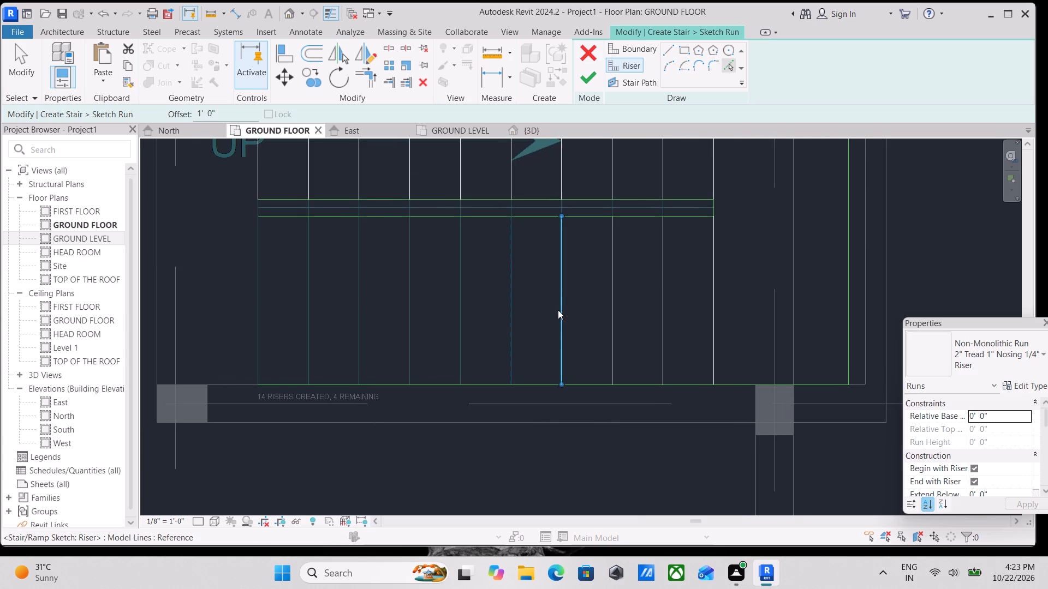
left_click(558, 310)
middle_click_drag(483, 276, 525, 303)
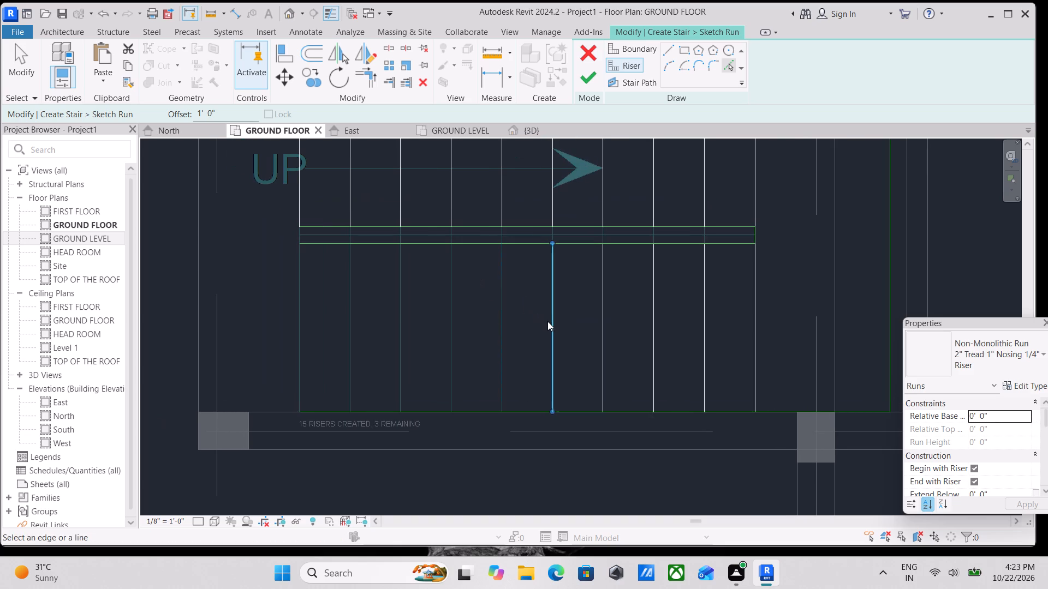
left_click(549, 322)
middle_click_drag(510, 305, 597, 334)
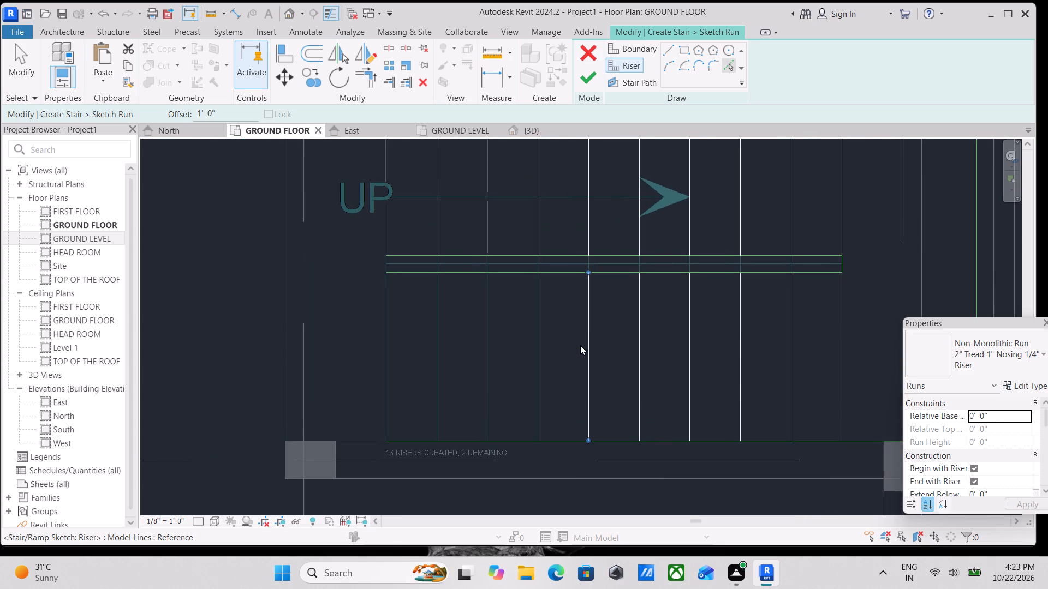
left_click(587, 346)
middle_click_drag(556, 330, 607, 334)
middle_click_drag(607, 334, 570, 296)
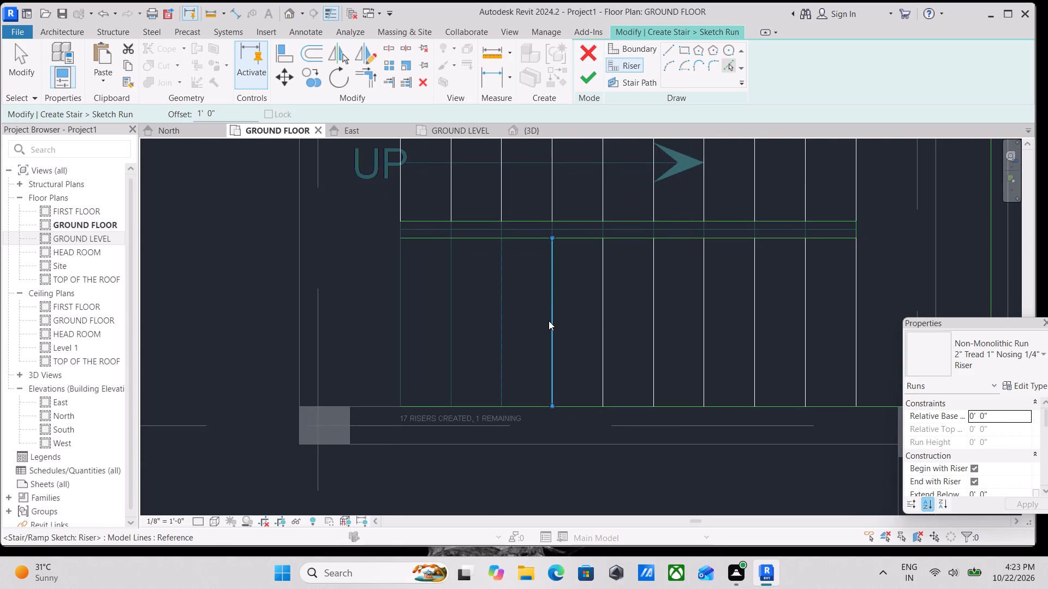
left_click(549, 322)
scroll(562, 269, "down", 2)
middle_click_drag(562, 269, 567, 315)
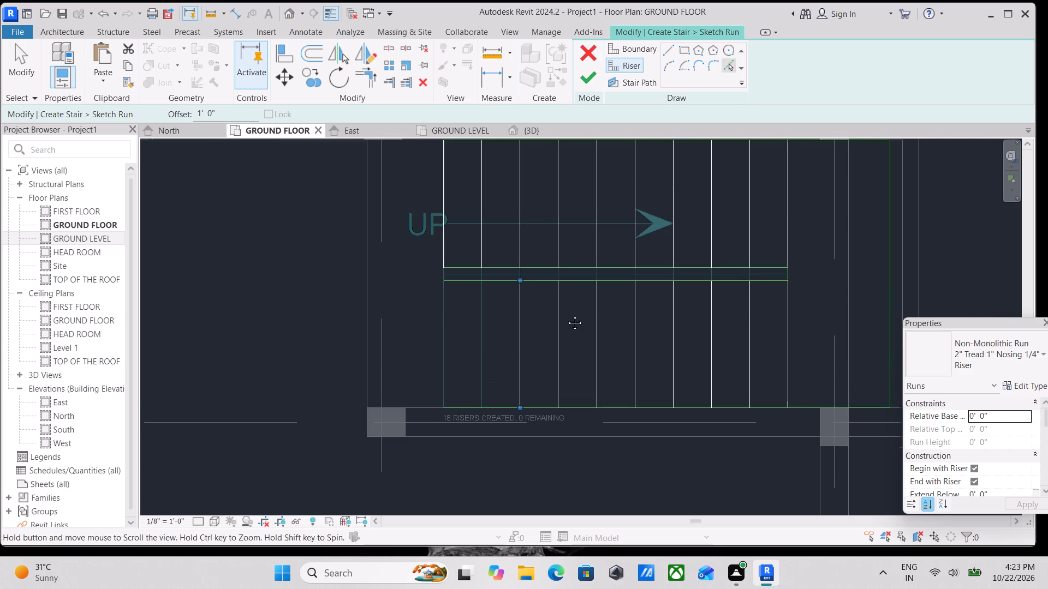
middle_click_drag(567, 315, 567, 315)
key("Escape")
scroll(497, 304, "up", 3)
key("Escape")
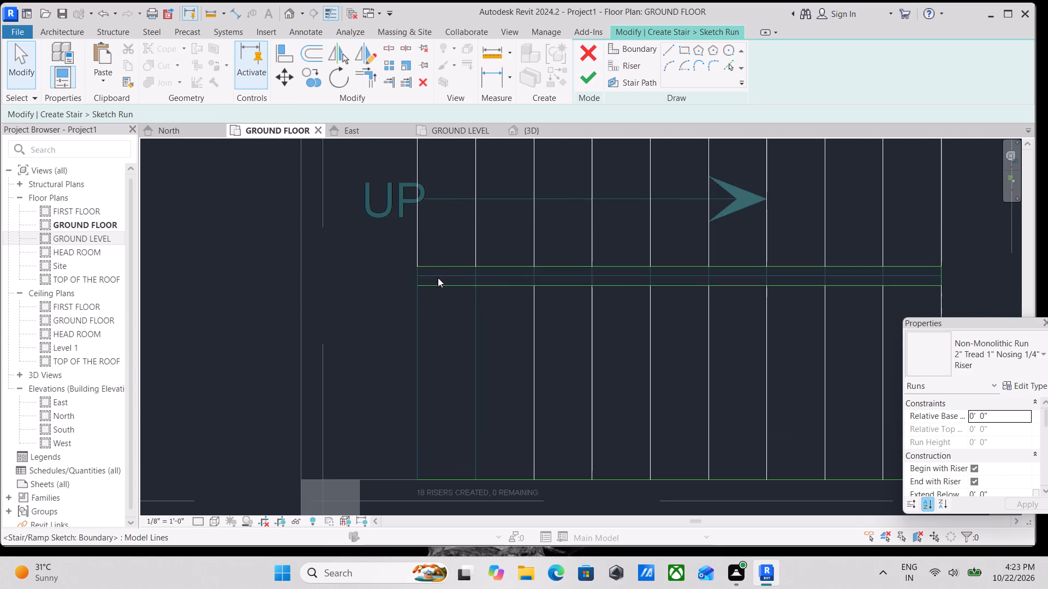
key("Escape")
key("Escape")
Shorten the return flight's centre and outer boundary lines so both end at that flight's last riser.
left_click(440, 289)
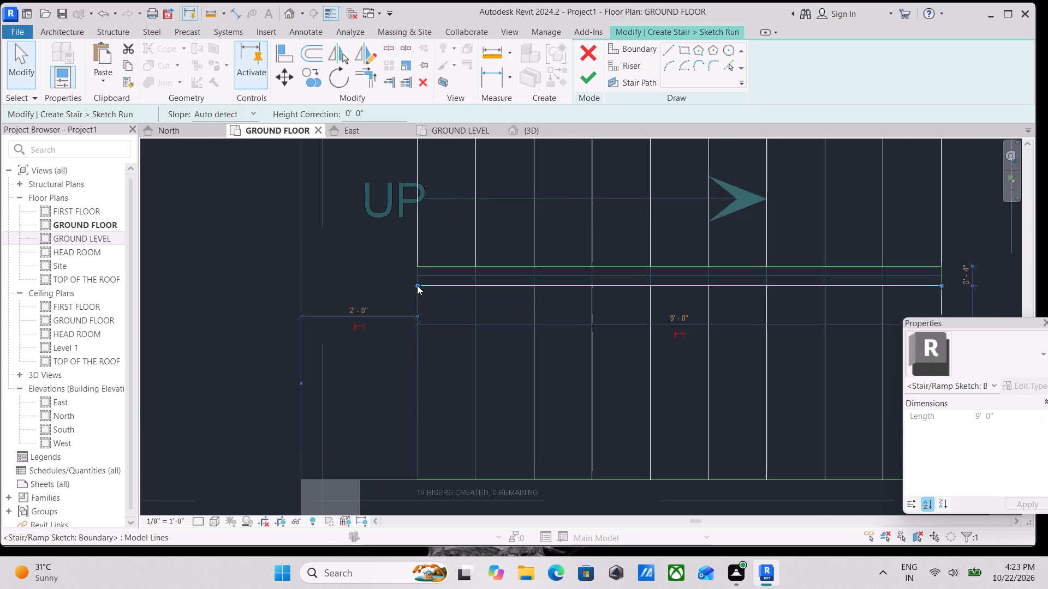
left_click_drag(417, 285, 531, 294)
key("Escape")
scroll(541, 297, "down", 3)
middle_click_drag(542, 299, 526, 222)
left_click(465, 335)
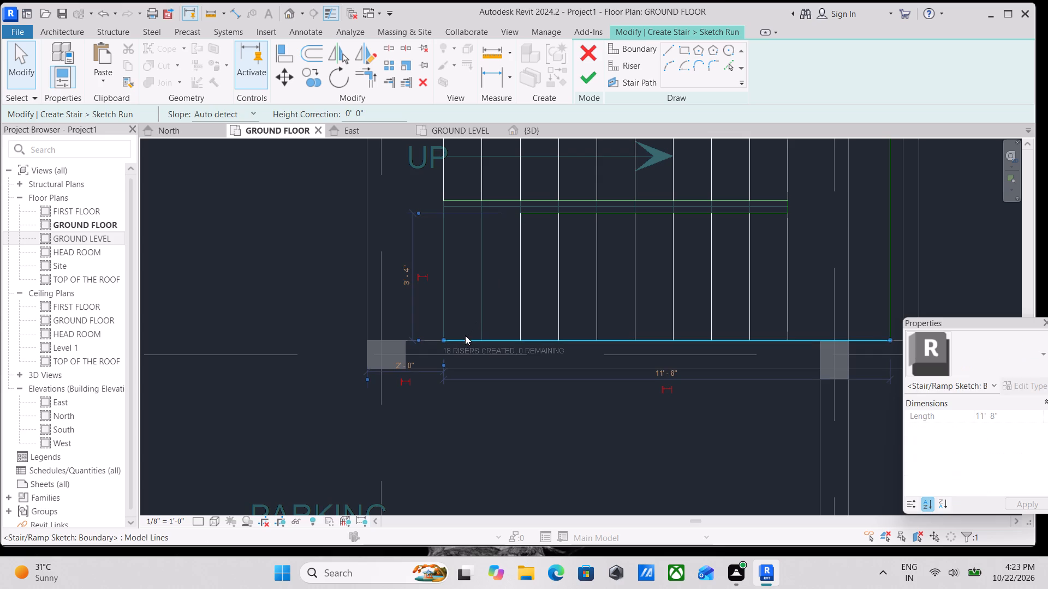
left_click_drag(442, 338, 521, 340)
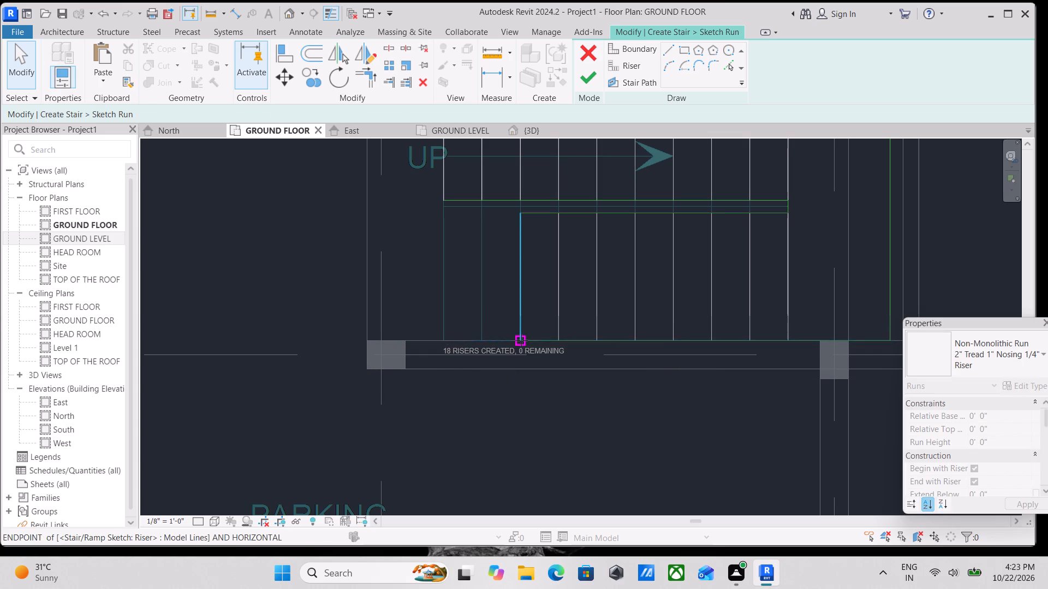
left_click_drag(521, 340, 523, 340)
scroll(523, 340, "down", 3)
key("Escape")
middle_click_drag(545, 305, 529, 344)
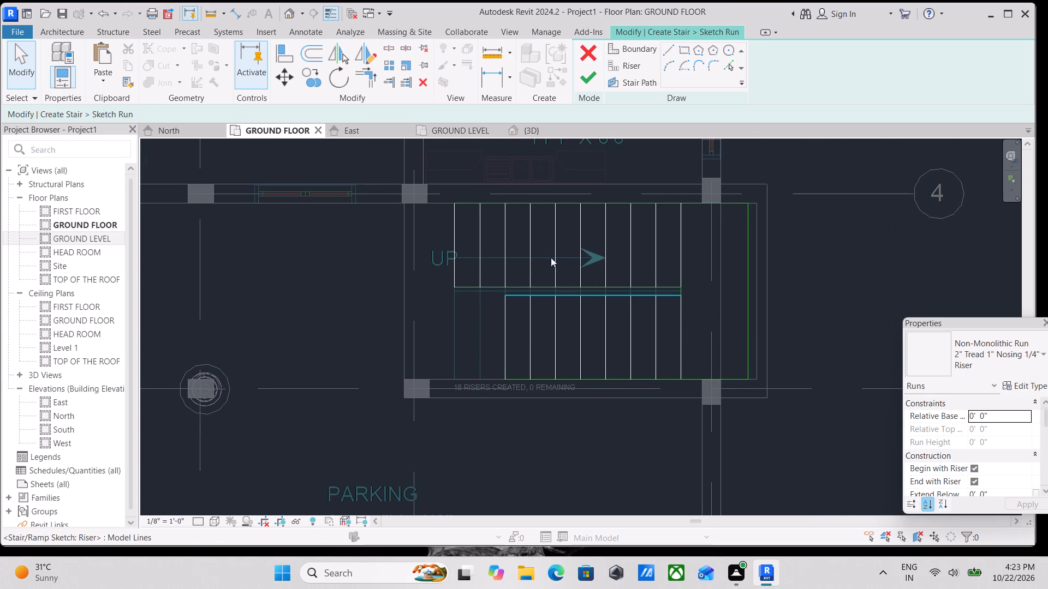
Draw the stair path from the UP flight's first riser, across the landing, and back along the return flight to its last riser.
left_click(620, 79)
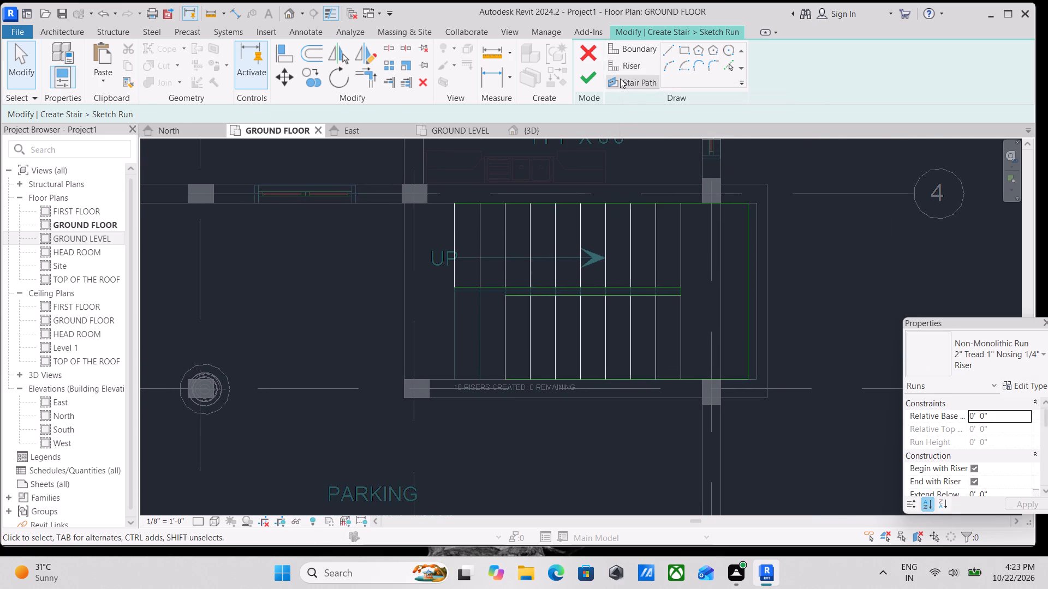
left_click(455, 243)
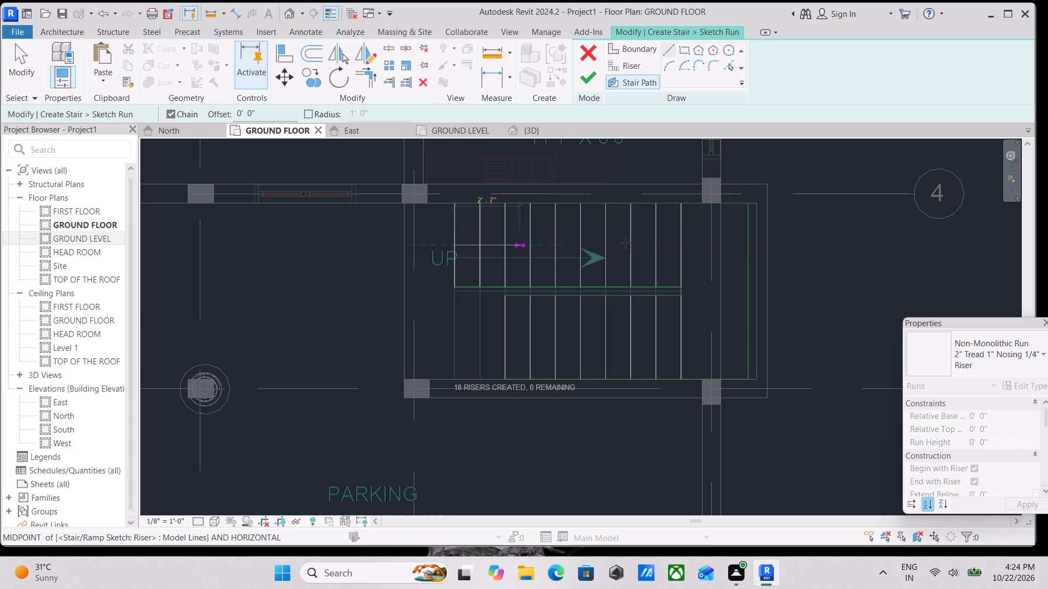
left_click(730, 249)
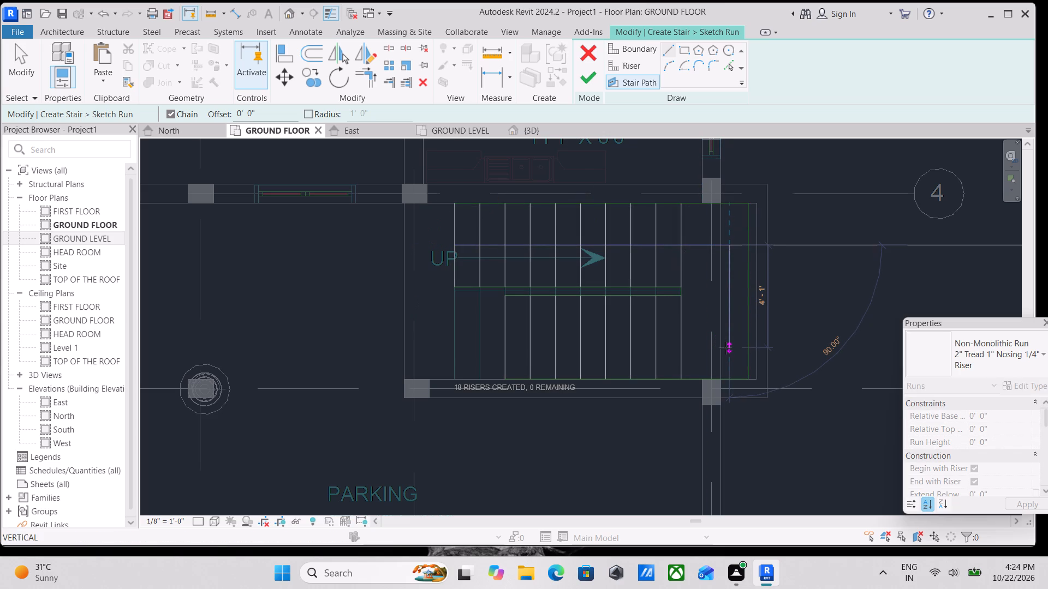
left_click(725, 342)
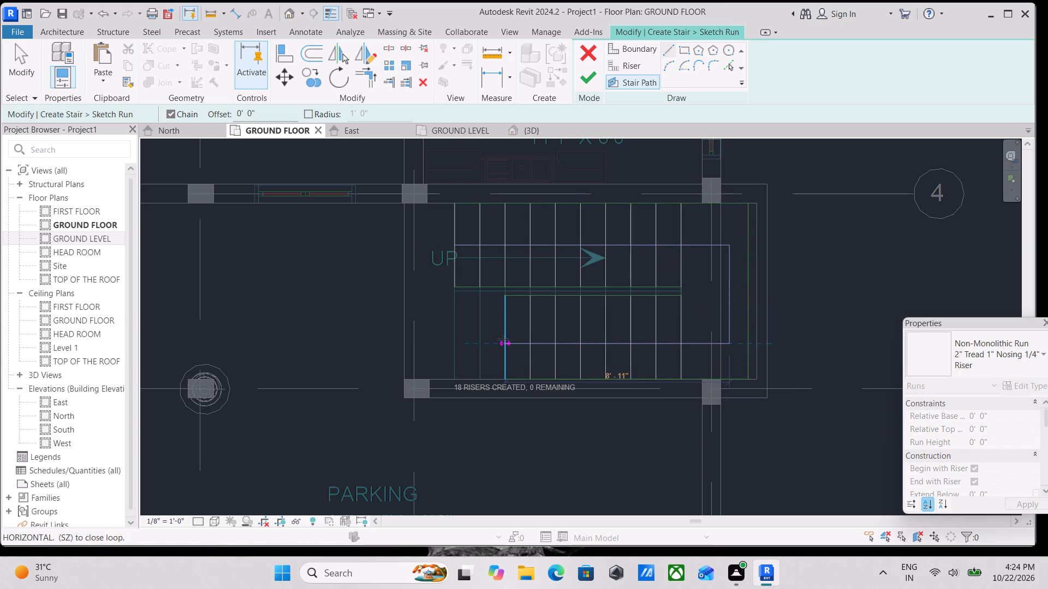
left_click(504, 342)
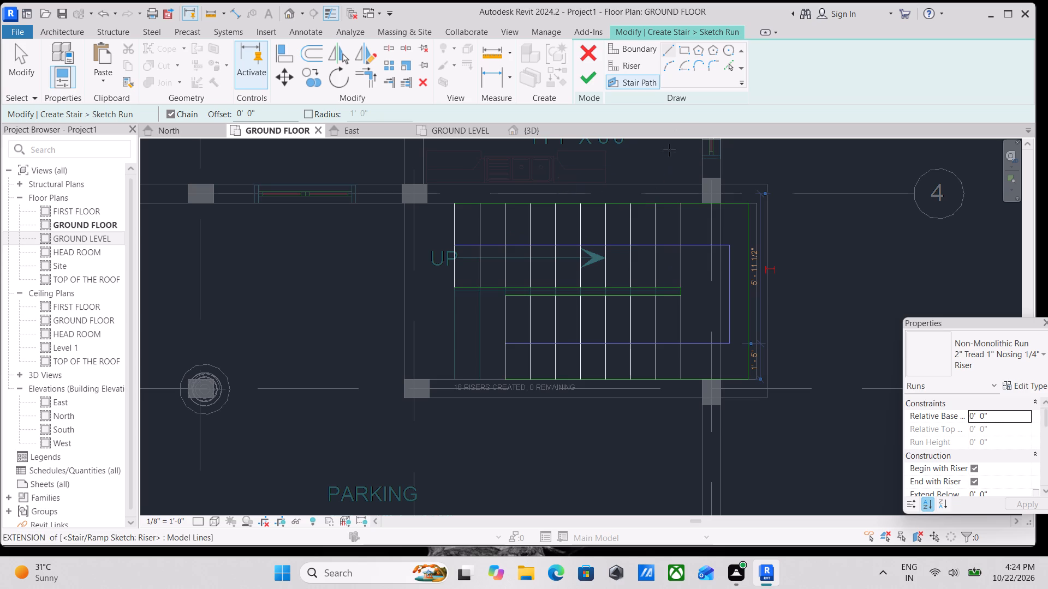
Finish the run sketch and complete the stair.
left_click(594, 73)
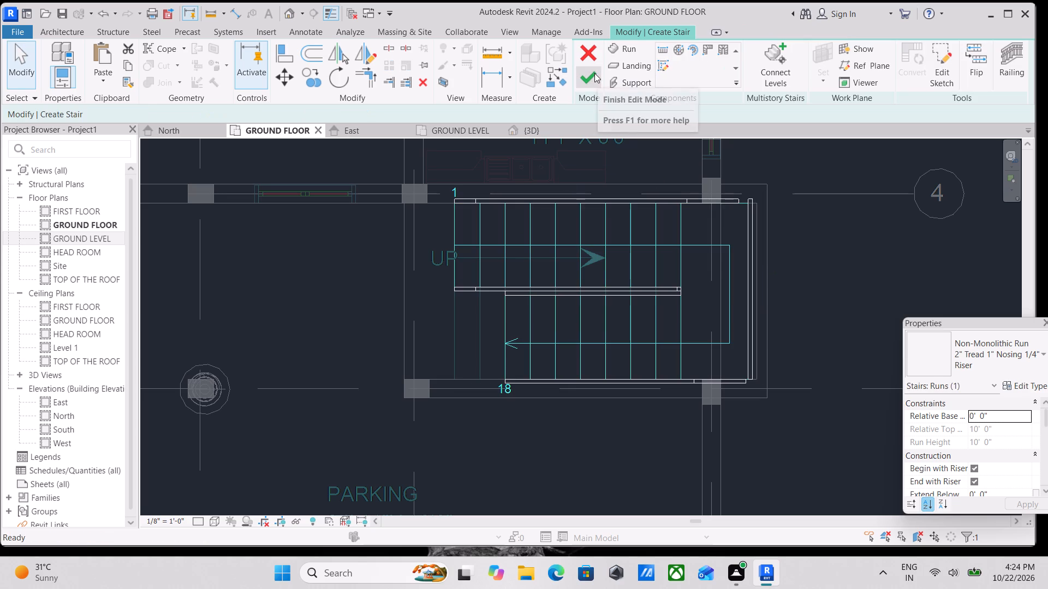
scroll(635, 289, "down", 1)
scroll(677, 259, "down", 1)
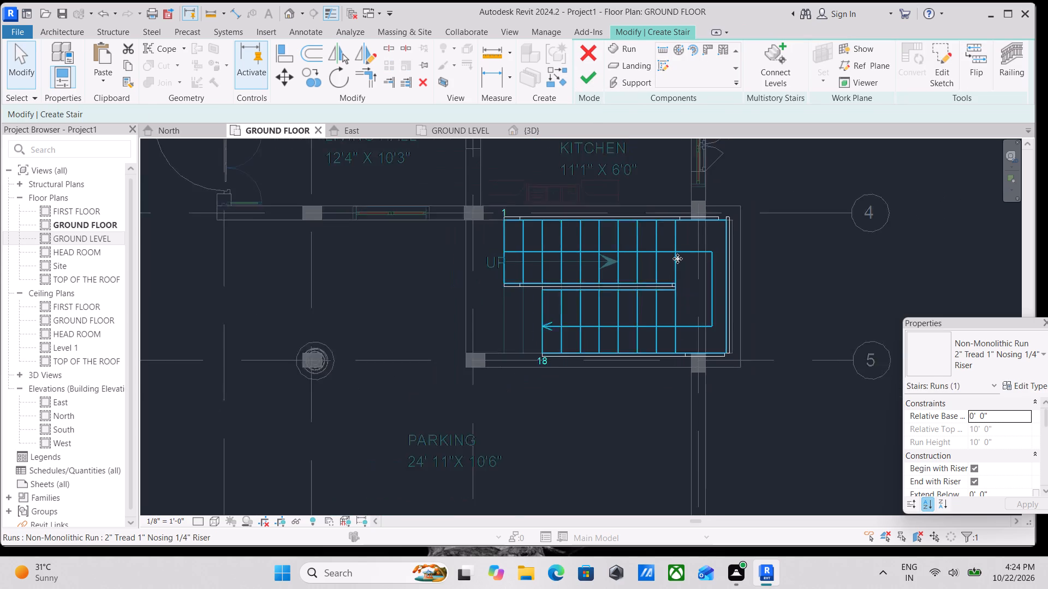
scroll(677, 259, "down", 1)
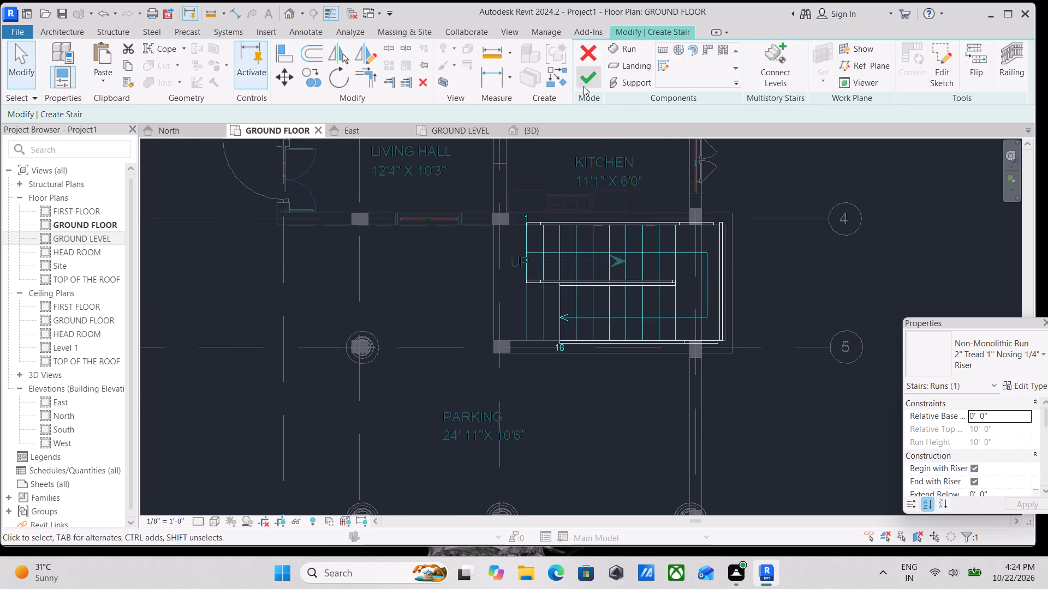
left_click(579, 80)
Open the 3D view and examine the new staircase's flights, landing and railings.
scroll(586, 128, "down", 2)
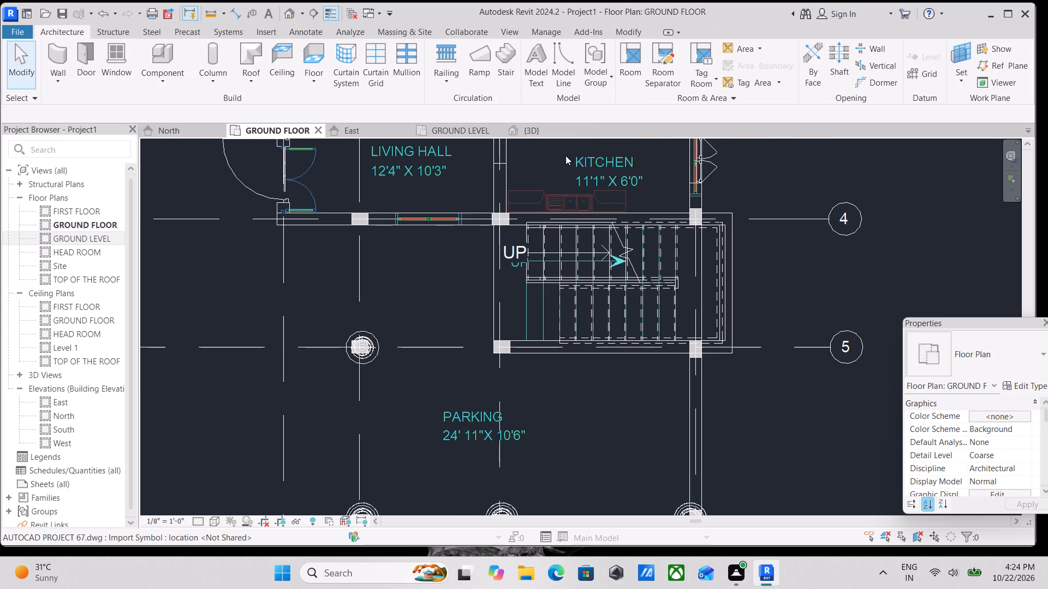
left_click(513, 129)
scroll(550, 181, "down", 2)
scroll(674, 300, "up", 2)
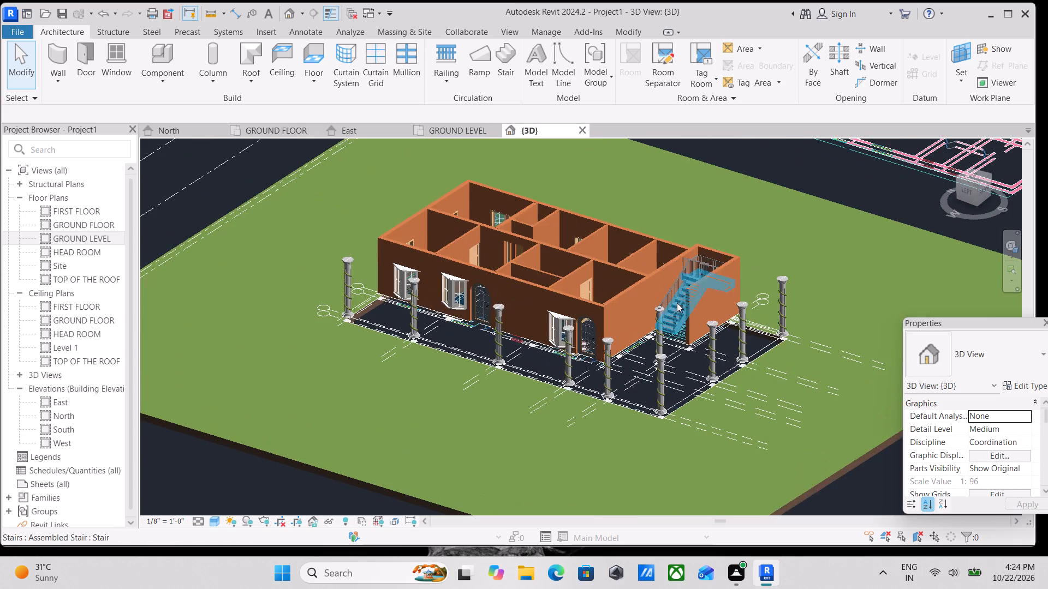
middle_click_drag(666, 304, 730, 314, "shift")
scroll(736, 253, "up", 6)
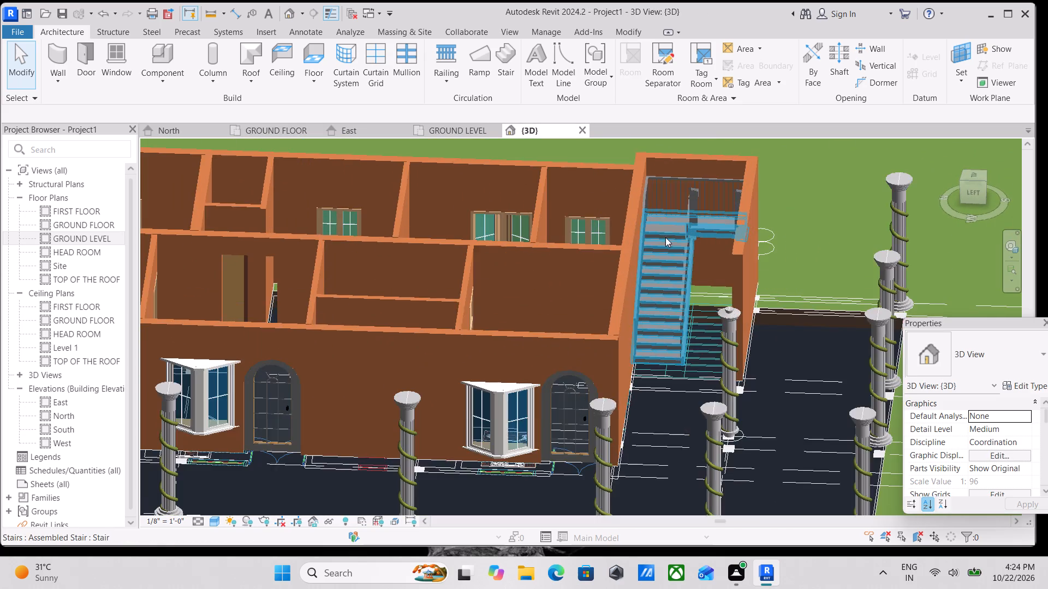
scroll(671, 232, "up", 3)
scroll(627, 371, "up", 7)
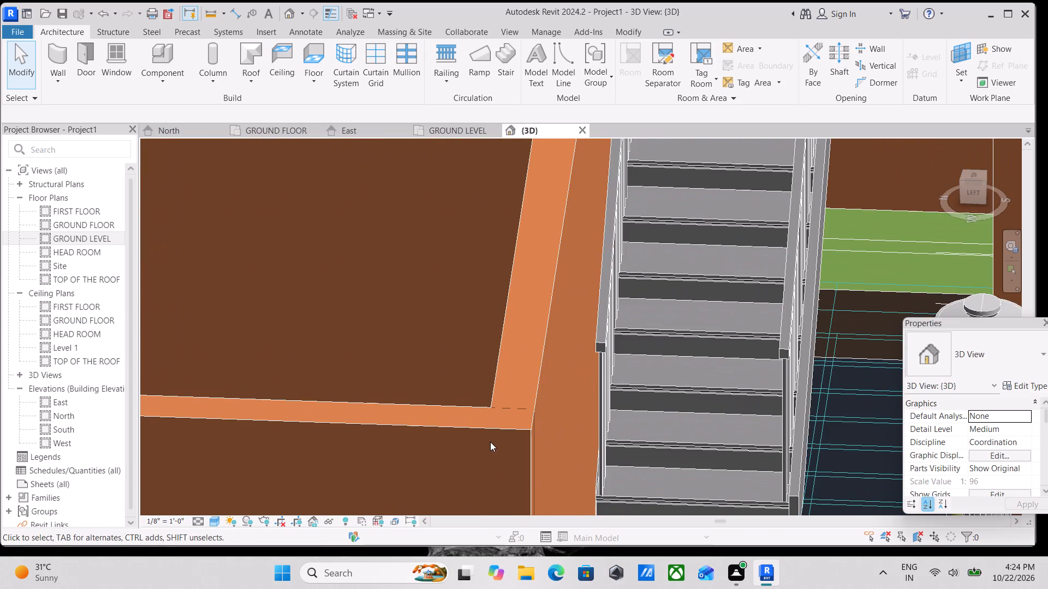
scroll(615, 309, "down", 7)
middle_click_drag(668, 255, 612, 323)
scroll(704, 236, "down", 3)
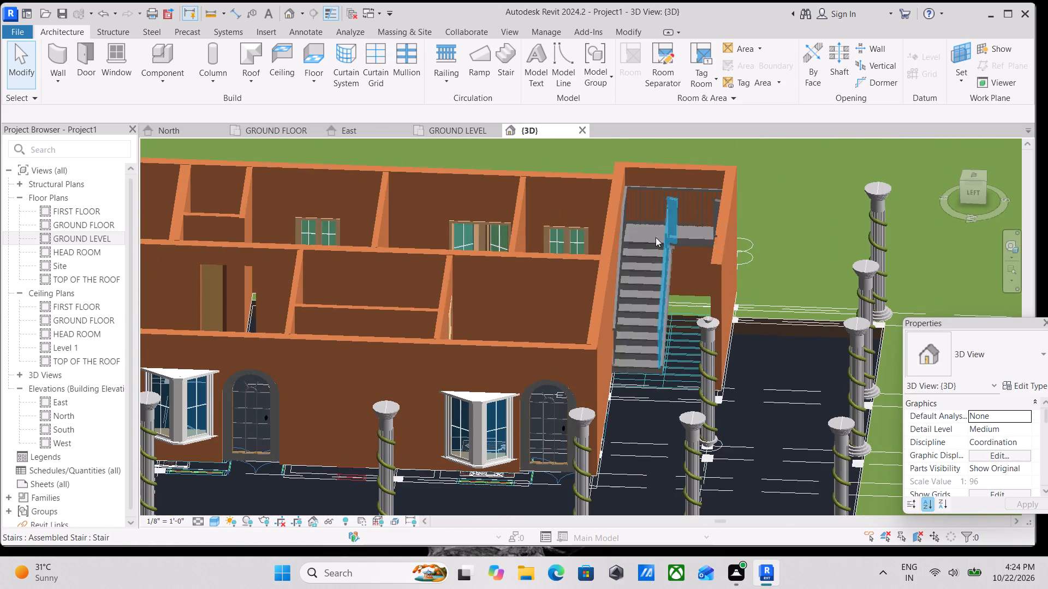
scroll(642, 243, "up", 11)
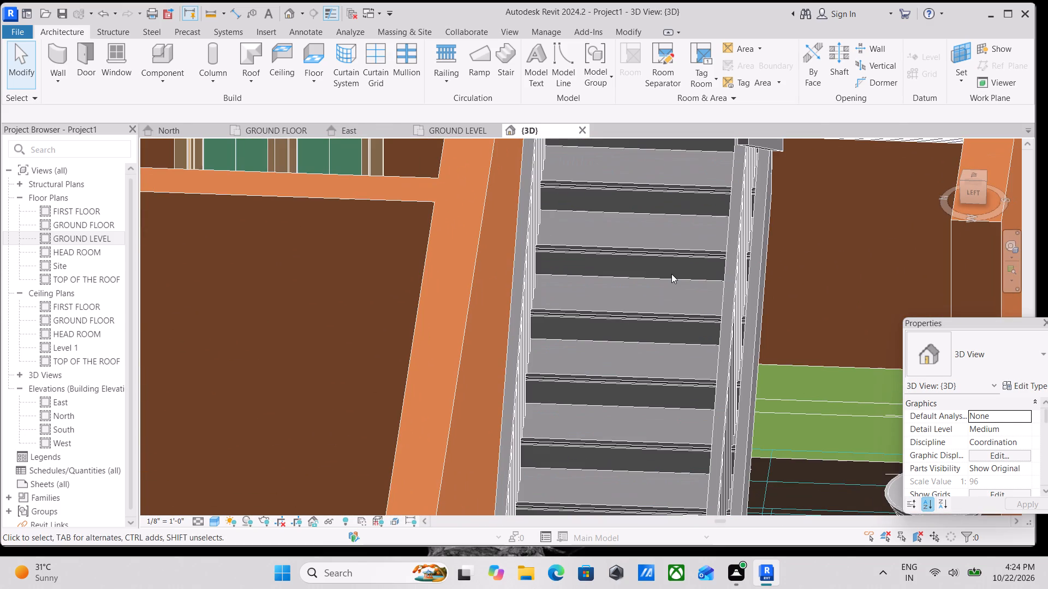
scroll(668, 302, "down", 2)
middle_click_drag(668, 302, 666, 344)
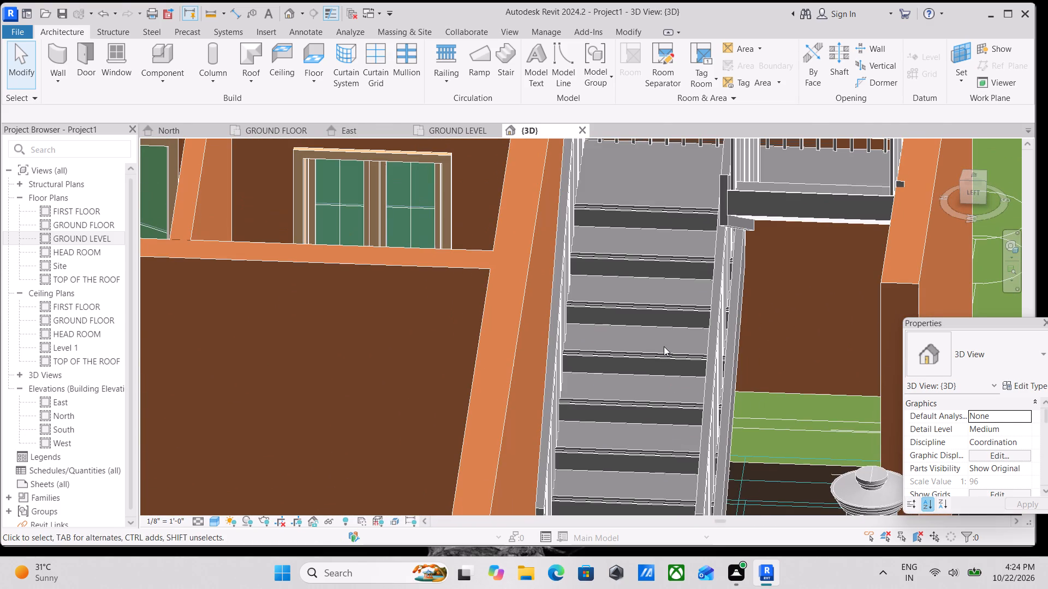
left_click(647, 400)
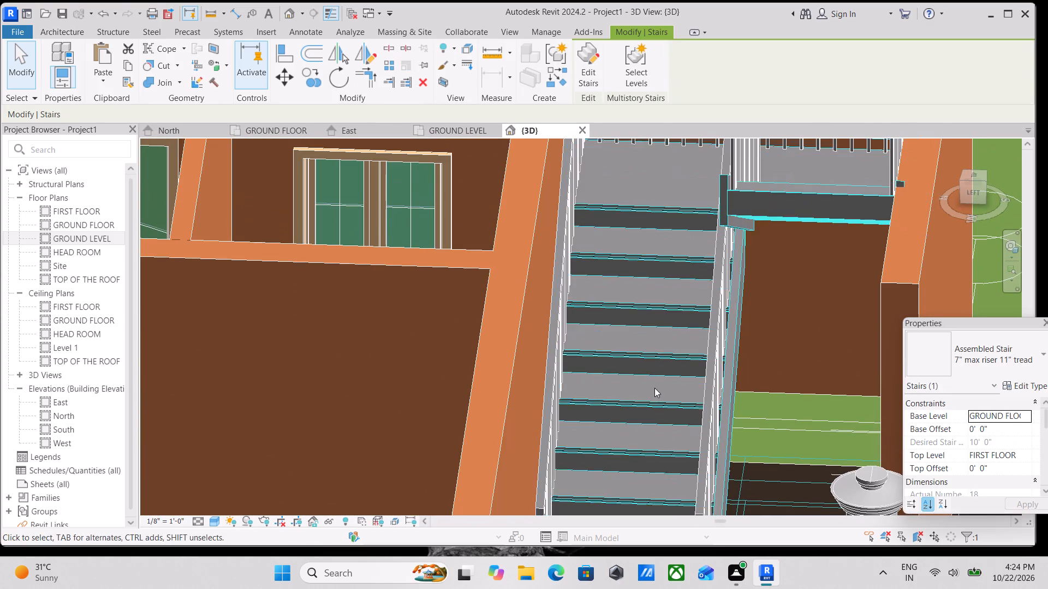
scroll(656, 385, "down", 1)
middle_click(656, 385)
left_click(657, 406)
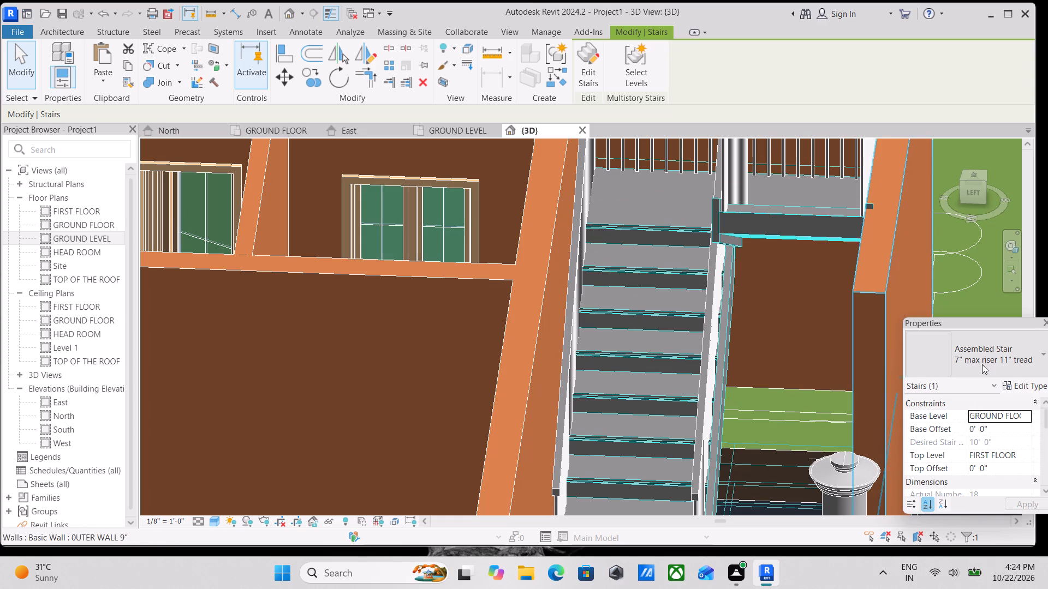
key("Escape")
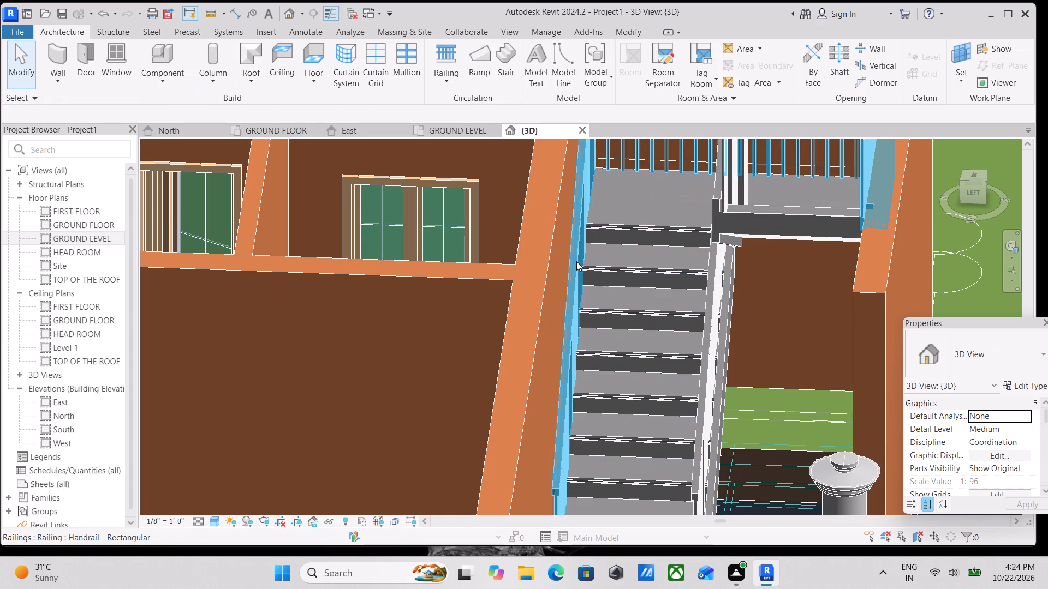
Change the staircase's wall-side railing type to Glass Panel - Bottom Fill.
left_click(573, 256)
left_click(1029, 357)
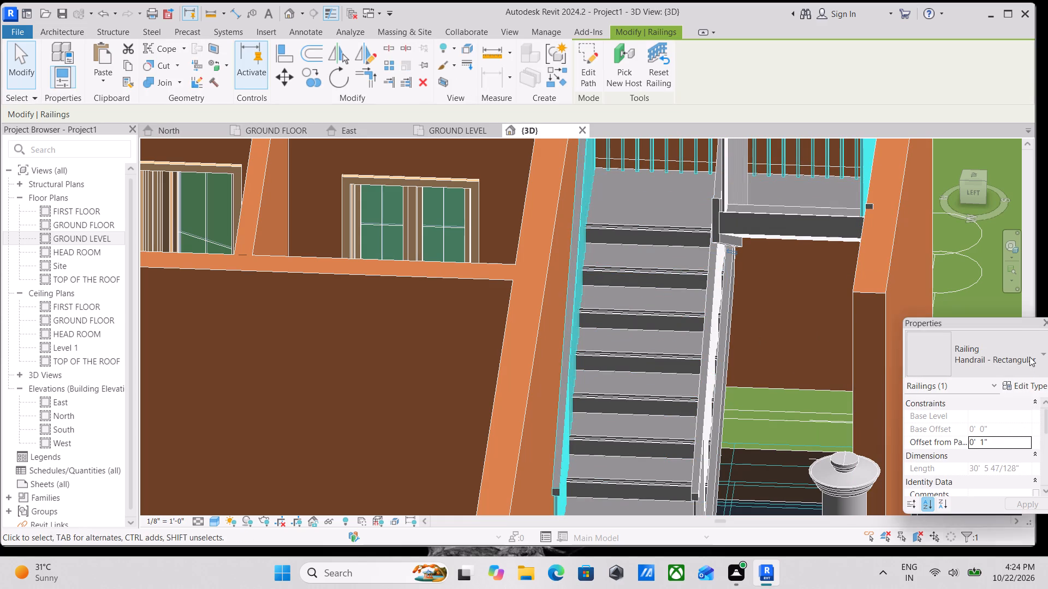
left_click(996, 423)
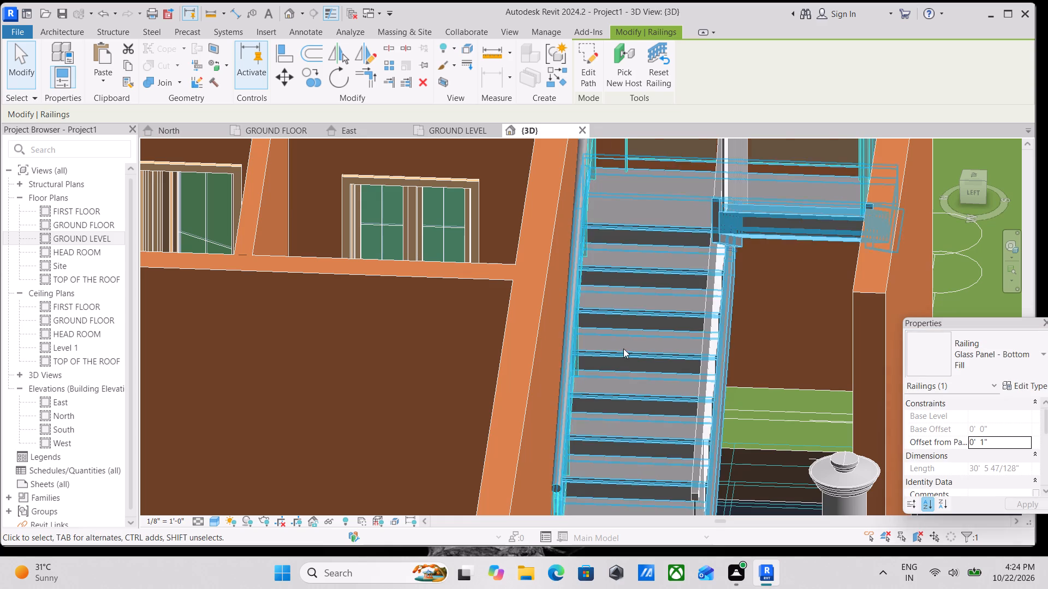
scroll(620, 351, "down", 2)
scroll(664, 339, "down", 2)
key("Escape")
Change the staircase's inner railing, between the two flights, to the Glass Panel - Bottom Fill type.
scroll(636, 386, "down", 1)
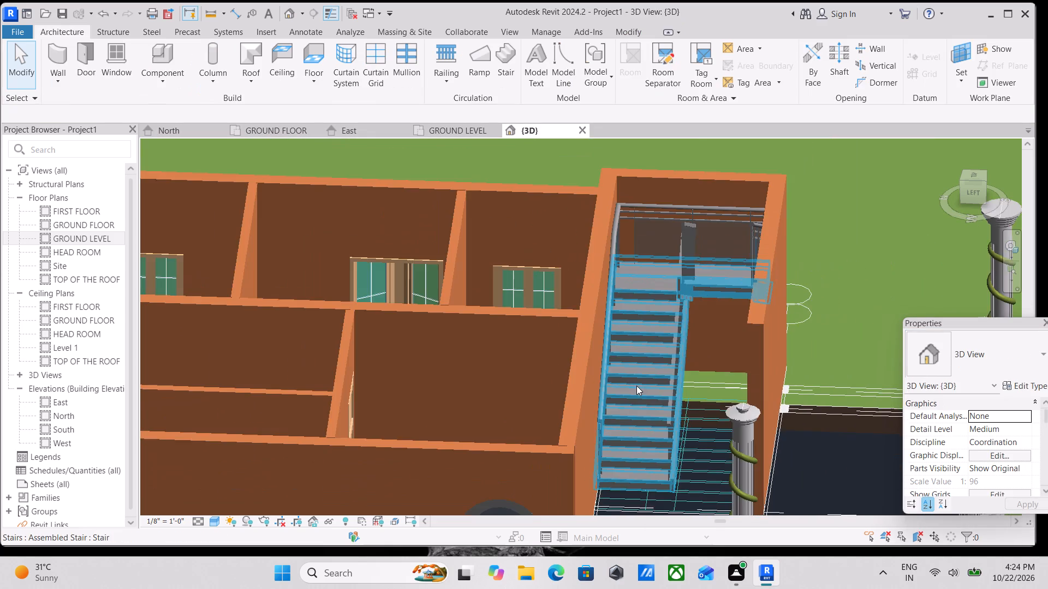
middle_click_drag(636, 386, 510, 412, "shift")
middle_click_drag(512, 399, 541, 230)
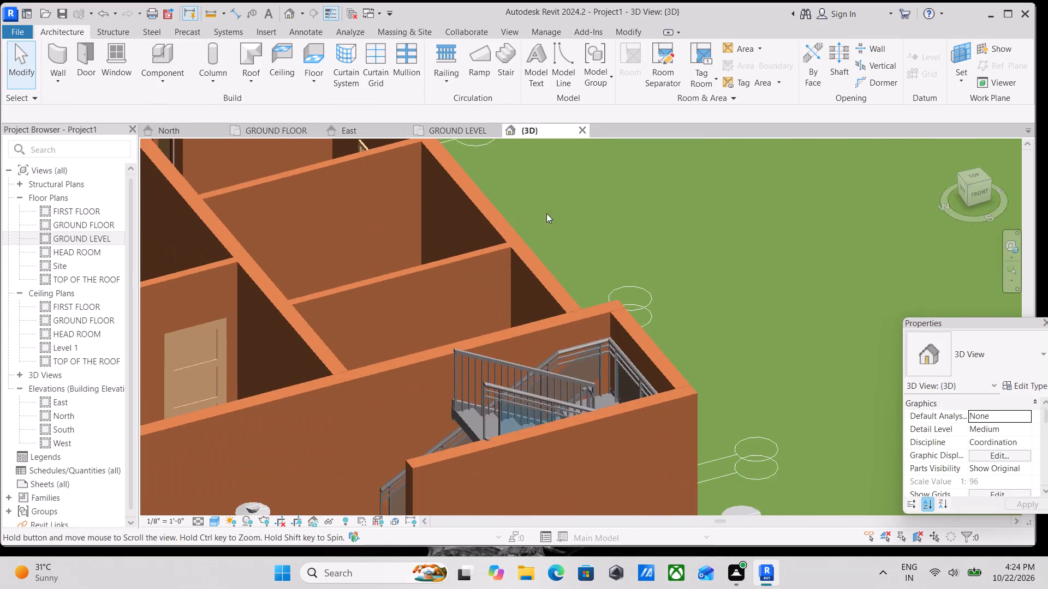
key("Escape")
middle_click_drag(563, 355, 672, 277)
left_click(606, 281)
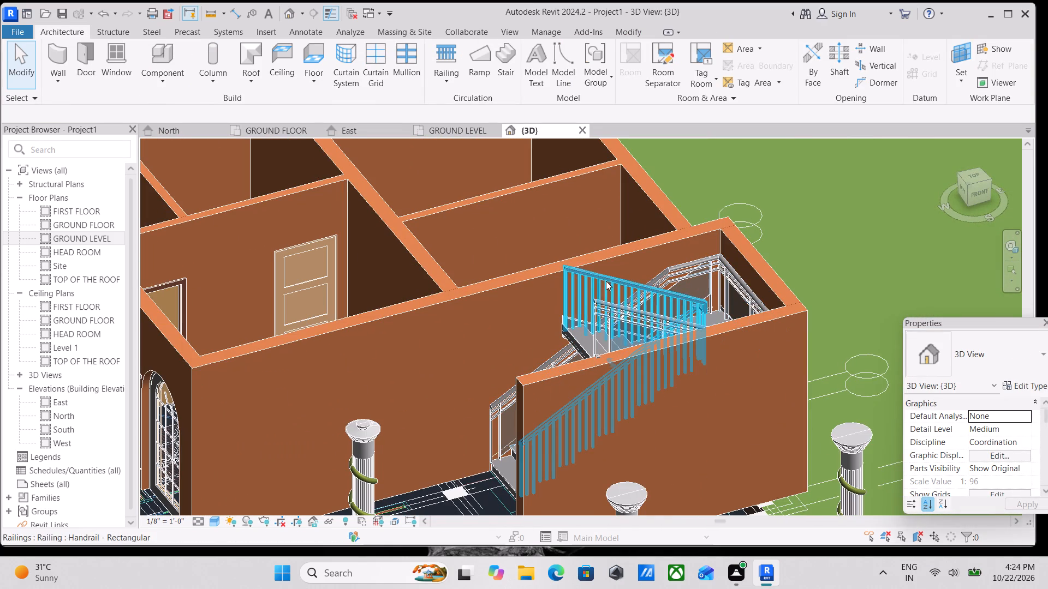
scroll(622, 292, "down", 1)
left_click(1003, 359)
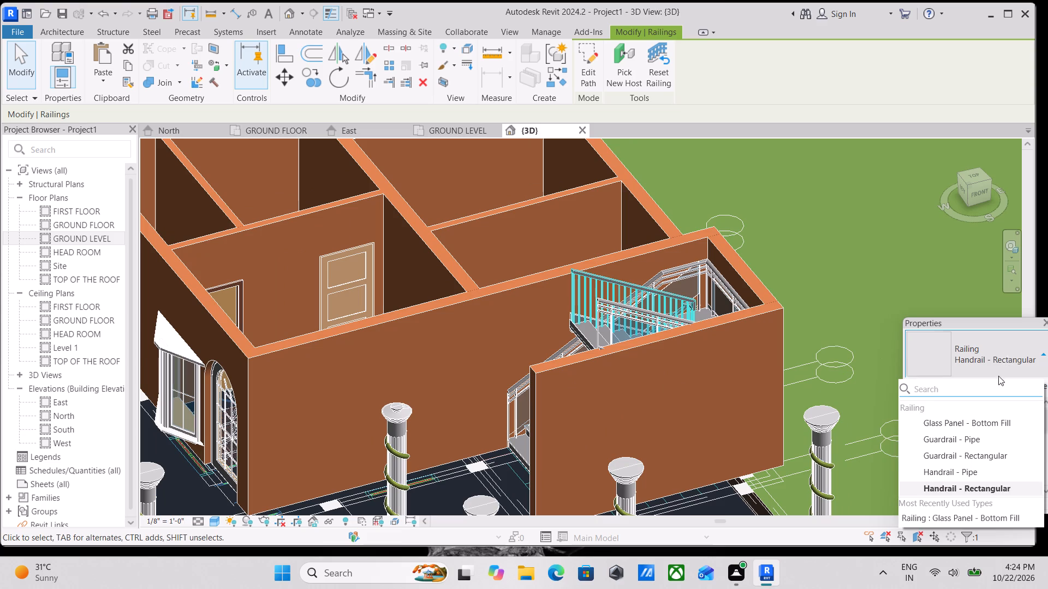
left_click(985, 417)
key("Escape")
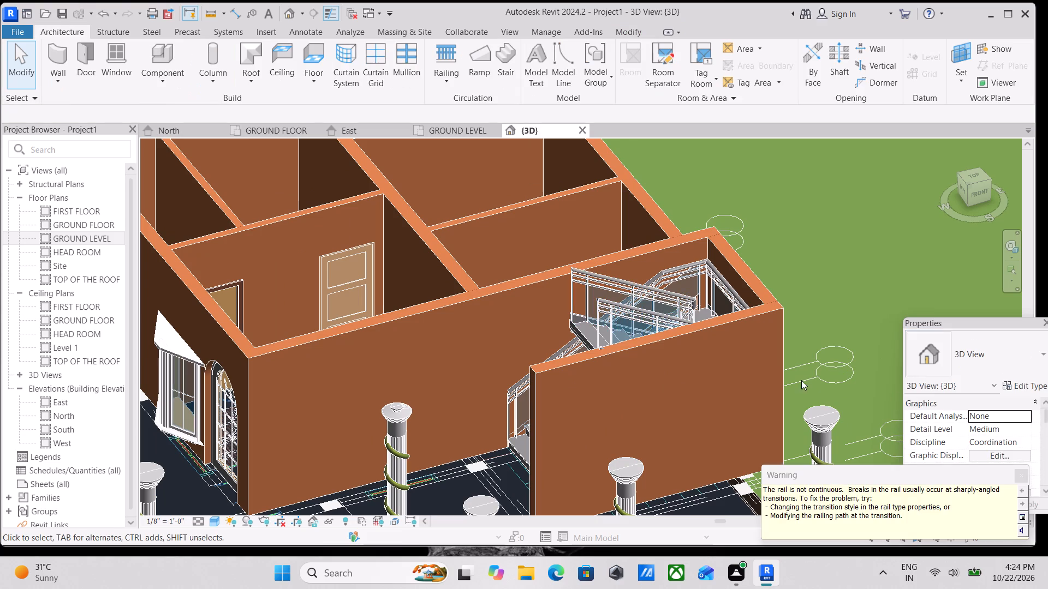
Examine the staircase and its glass railings in 3D from around the house and close up on the treads.
scroll(663, 376, "down", 3)
middle_click_drag(623, 372, 741, 365, "ctrl")
middle_click_drag(670, 368, 826, 305, "shift")
middle_click_drag(737, 279, 814, 395)
middle_click_drag(805, 247, 809, 259)
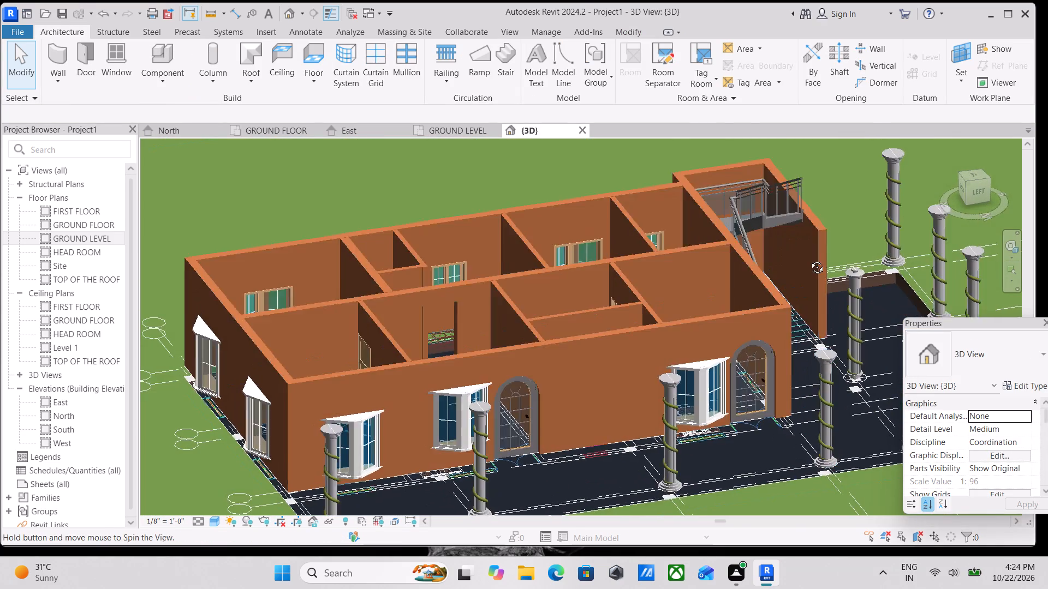
middle_click_drag(809, 259, 844, 323)
middle_click_drag(805, 247, 682, 413)
middle_click_drag(662, 384, 582, 399, "shift")
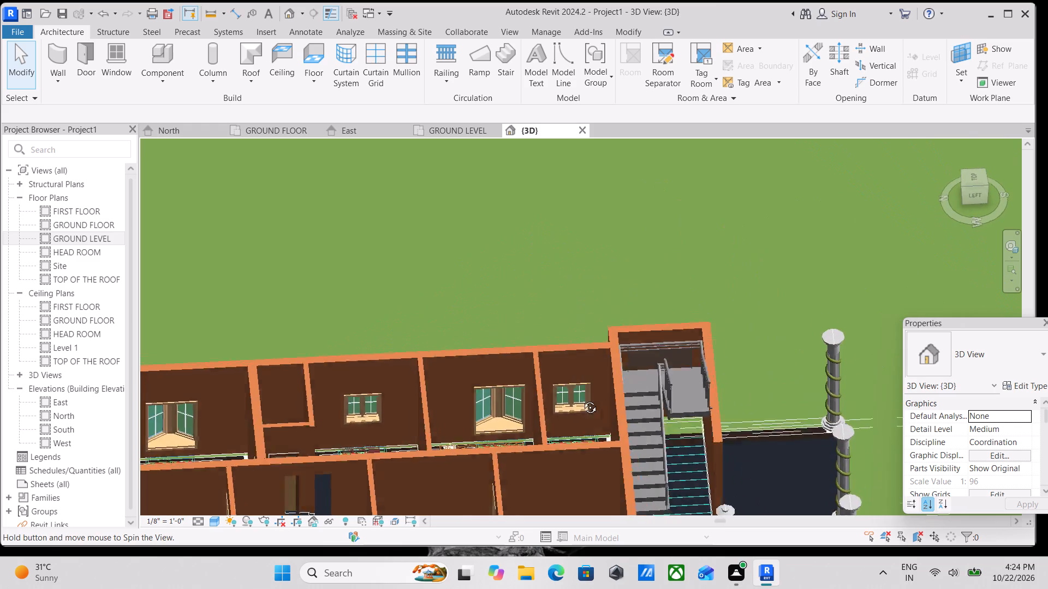
middle_click_drag(582, 399, 574, 399, "shift")
scroll(717, 508, "up", 9)
scroll(689, 429, "down", 3)
middle_click_drag(689, 429, 714, 428, "shift")
scroll(633, 418, "up", 7)
middle_click_drag(558, 397, 613, 390)
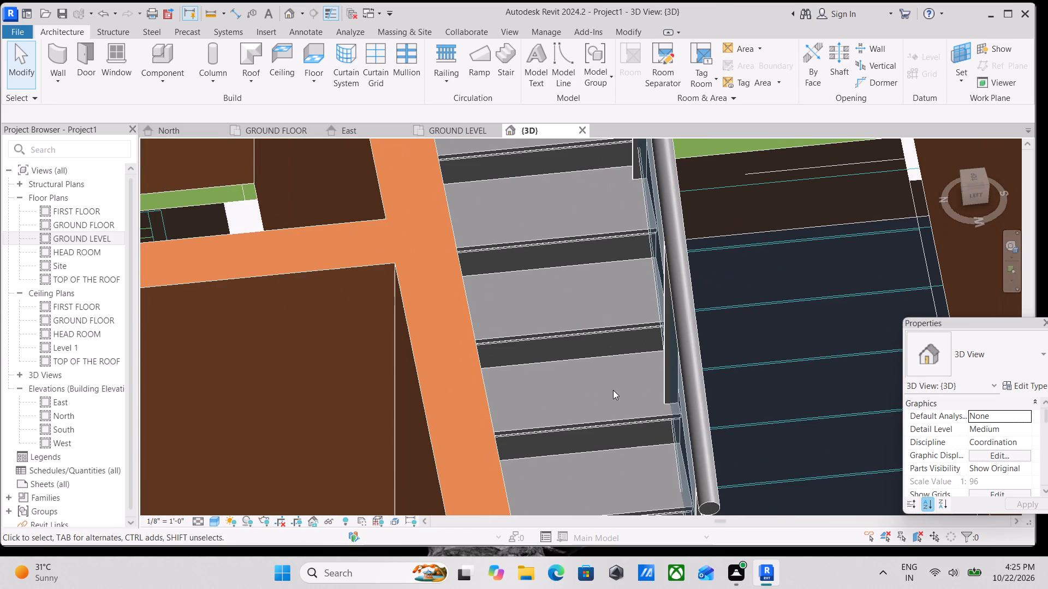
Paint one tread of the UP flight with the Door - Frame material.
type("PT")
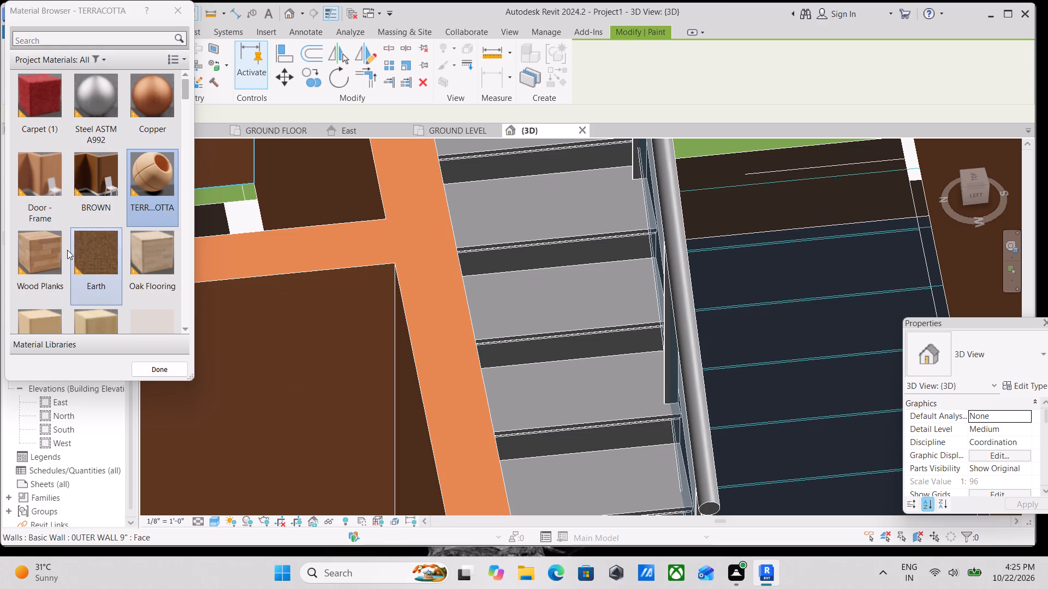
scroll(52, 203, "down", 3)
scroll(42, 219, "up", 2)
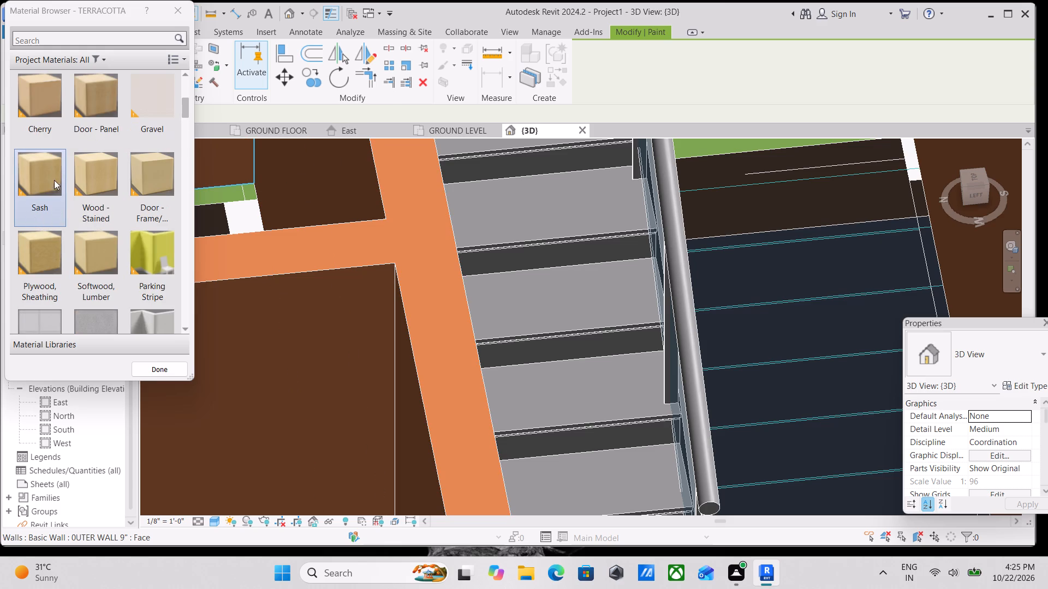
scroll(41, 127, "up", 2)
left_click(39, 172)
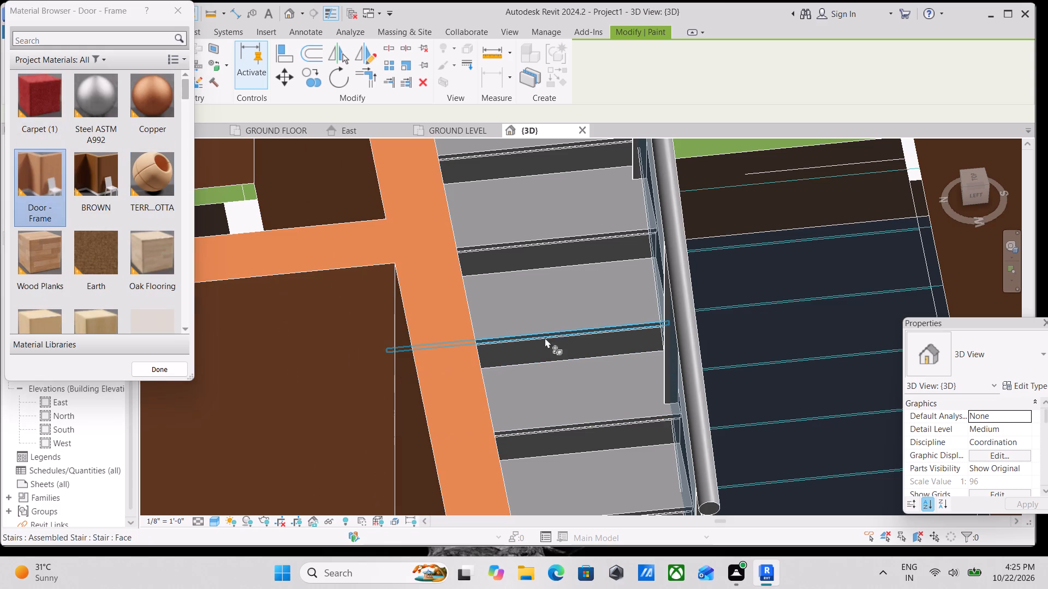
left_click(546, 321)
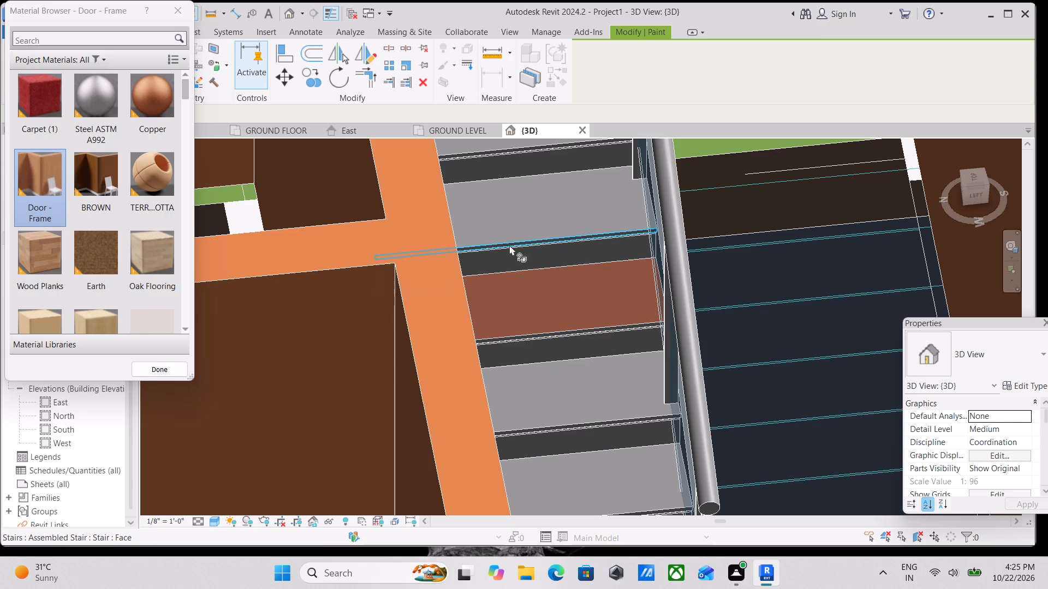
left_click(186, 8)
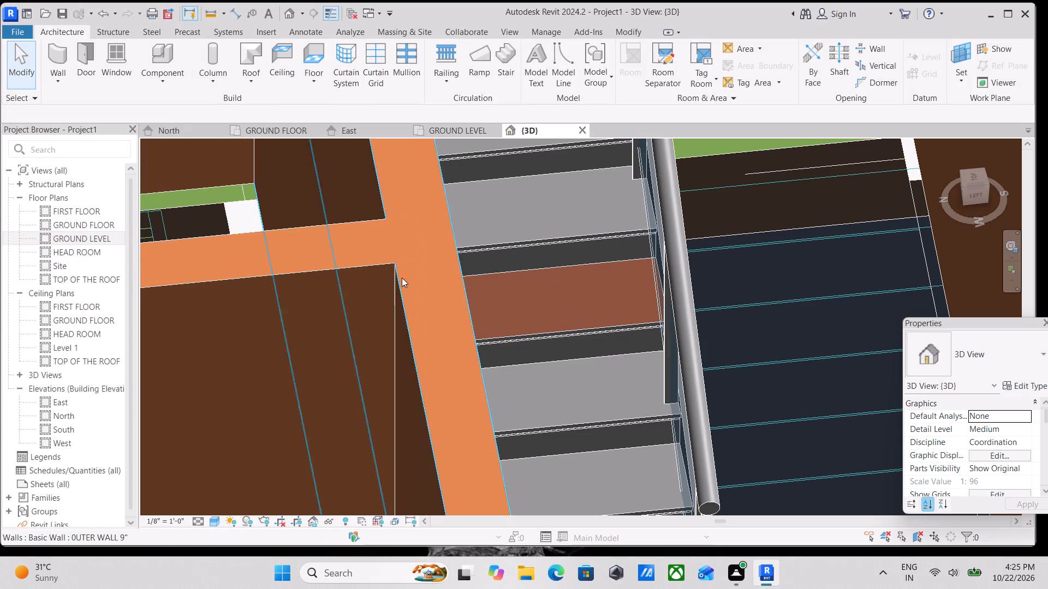
Restart the Paint tool, search the project materials for "PRO", and clear the search.
scroll(567, 321, "down", 1)
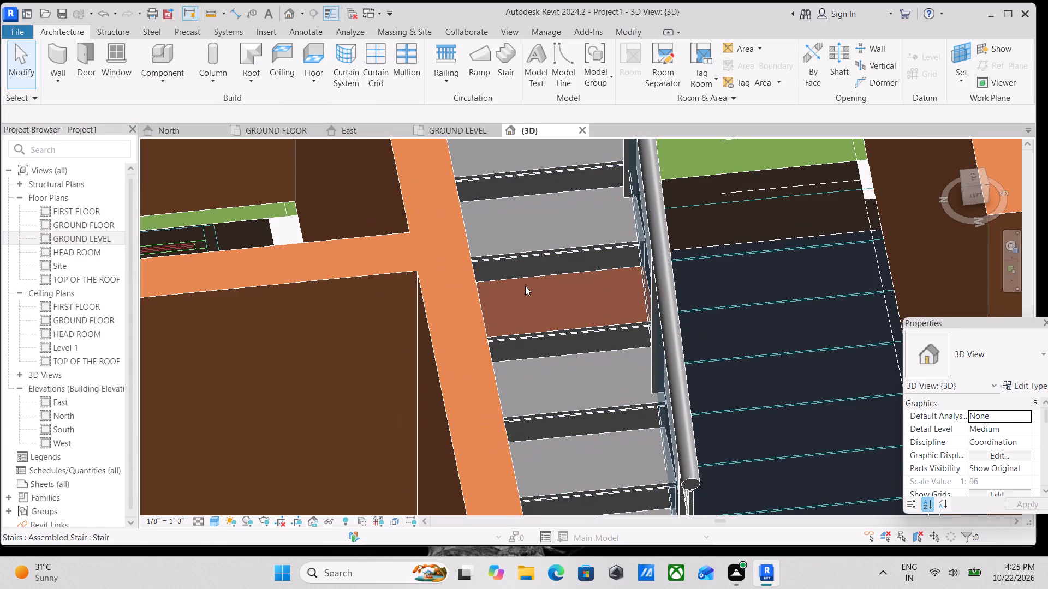
type("PT")
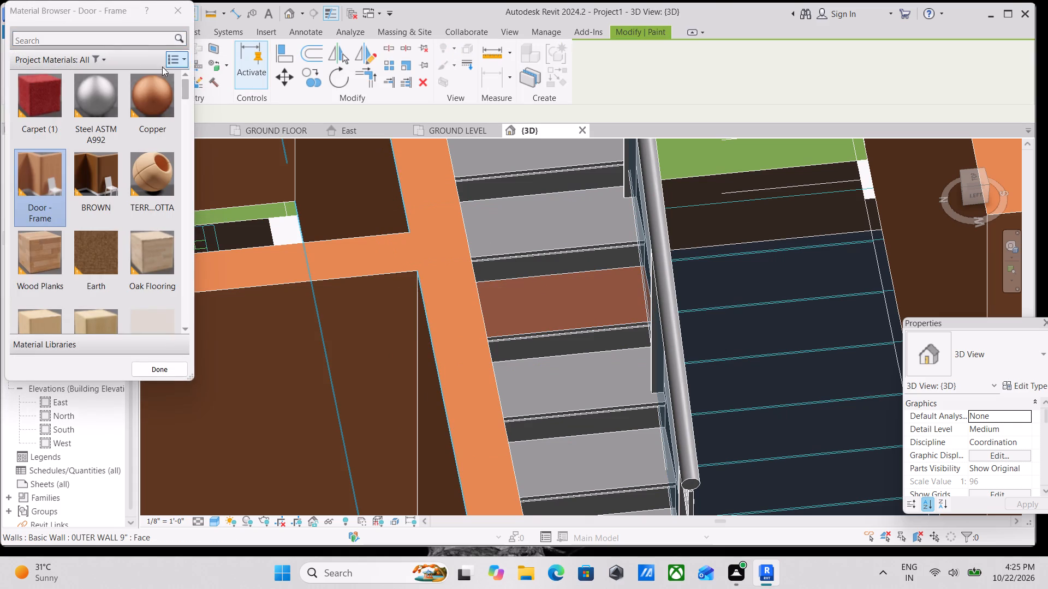
left_click(102, 39)
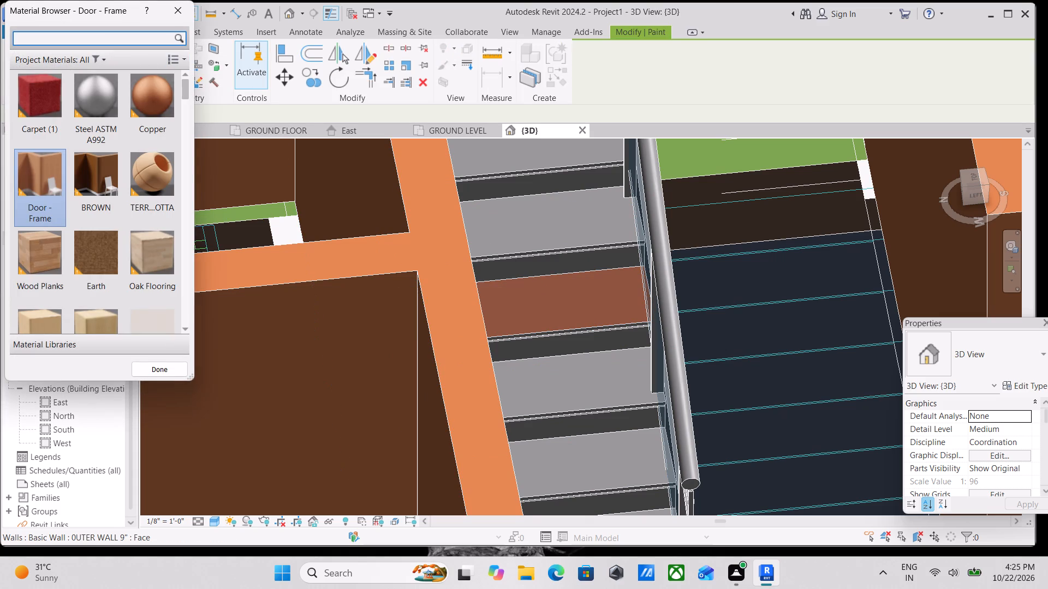
type("PRO")
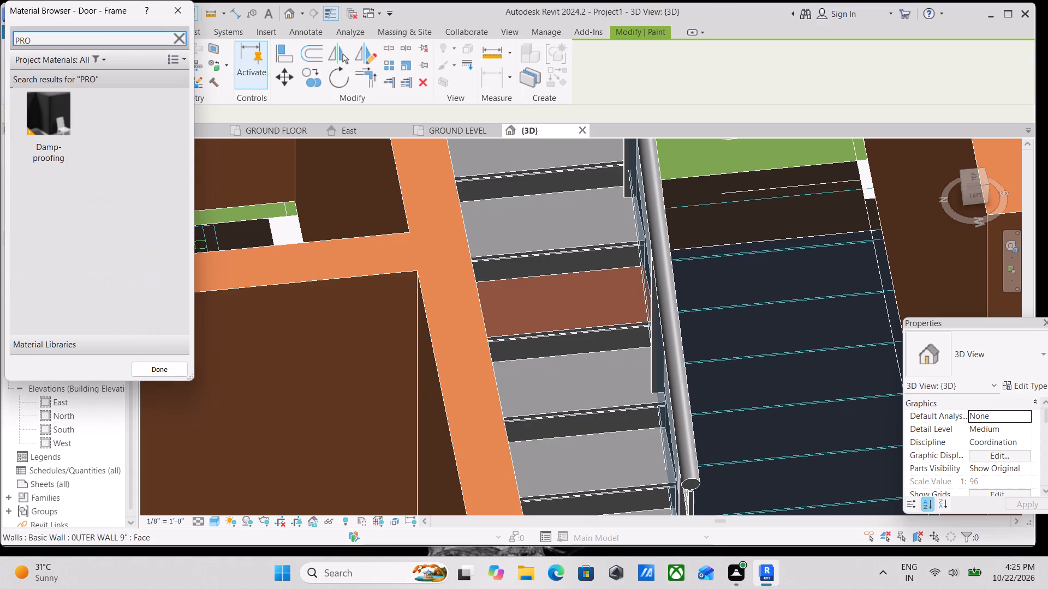
key("BackSpace")
key("BackSpace")
key("BackSpace")
key("BackSpace")
key("BackSpace")
key("BackSpace")
key("BackSpace")
key("BackSpace")
key("BackSpace")
key("BackSpace")
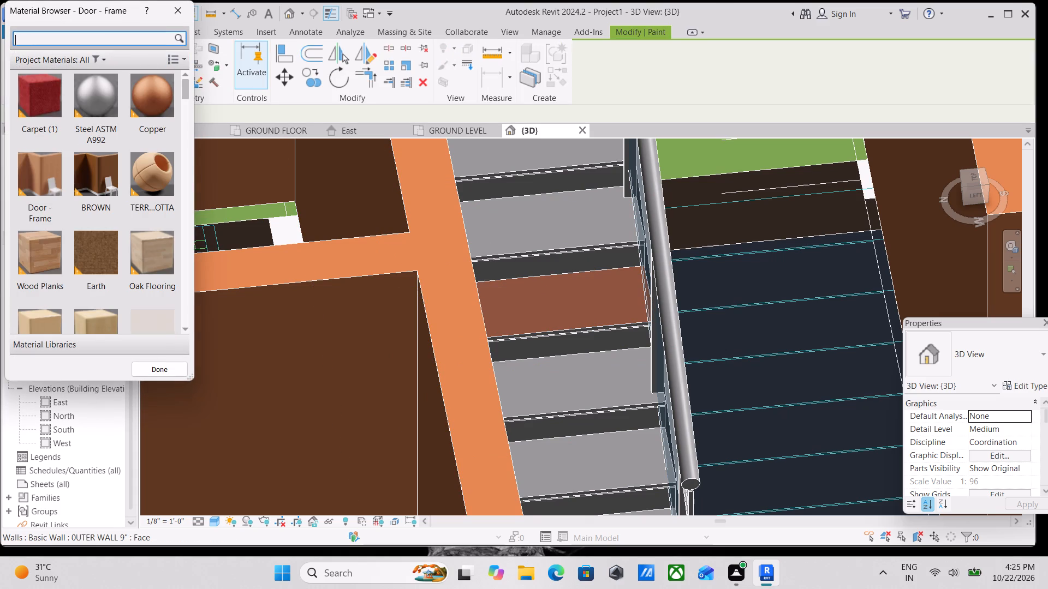
Paint the UP flight's Door - Frame coloured tread and the riser face below it with Clad - White.
scroll(63, 170, "up", 3)
scroll(75, 169, "down", 2)
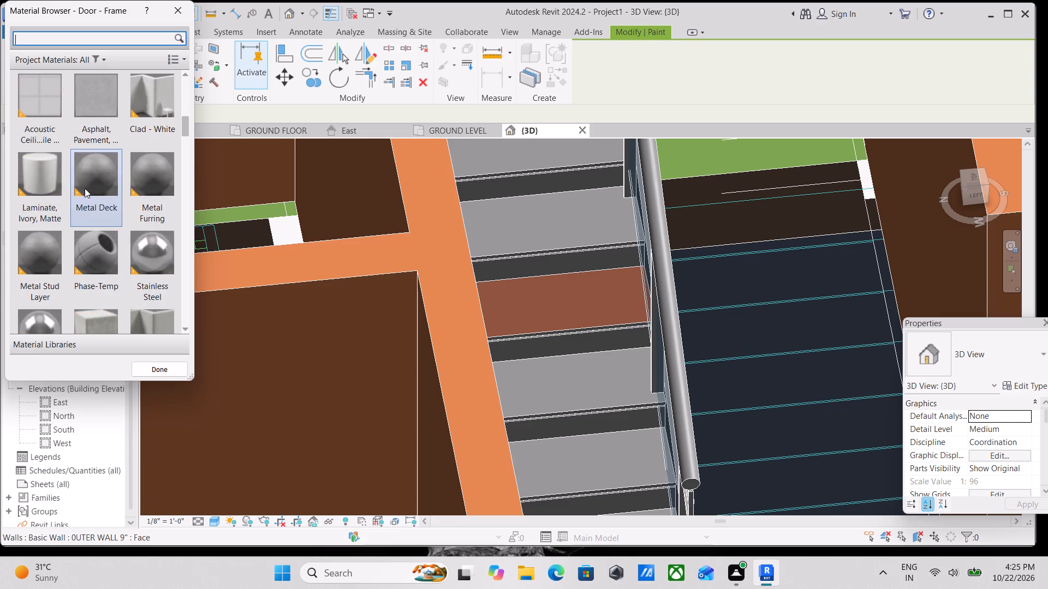
scroll(85, 189, "down", 2)
scroll(85, 189, "up", 2)
double_click(138, 123)
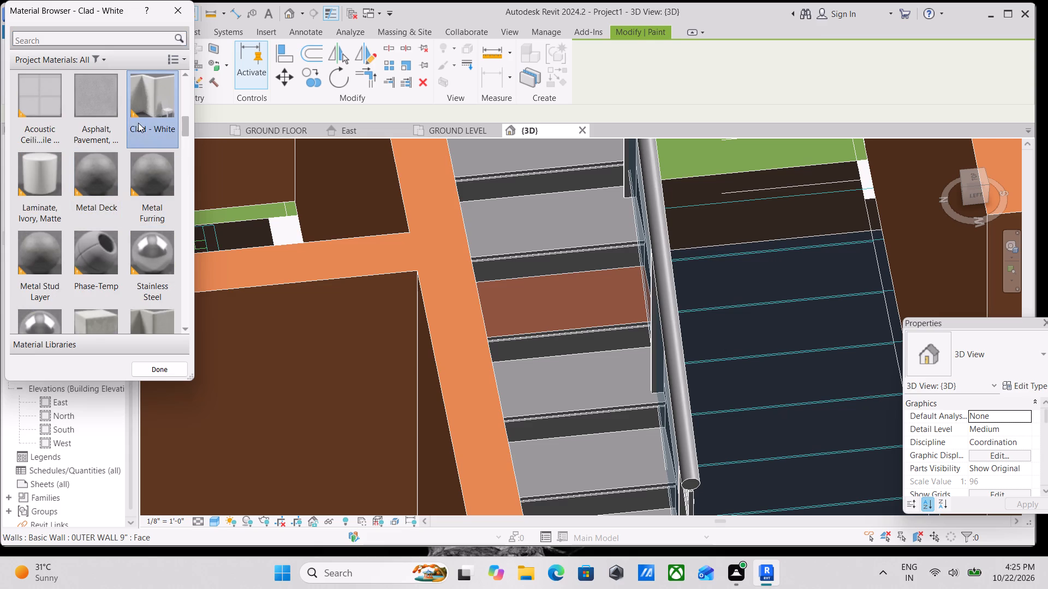
left_click(543, 294)
middle_click_drag(544, 292, 503, 225)
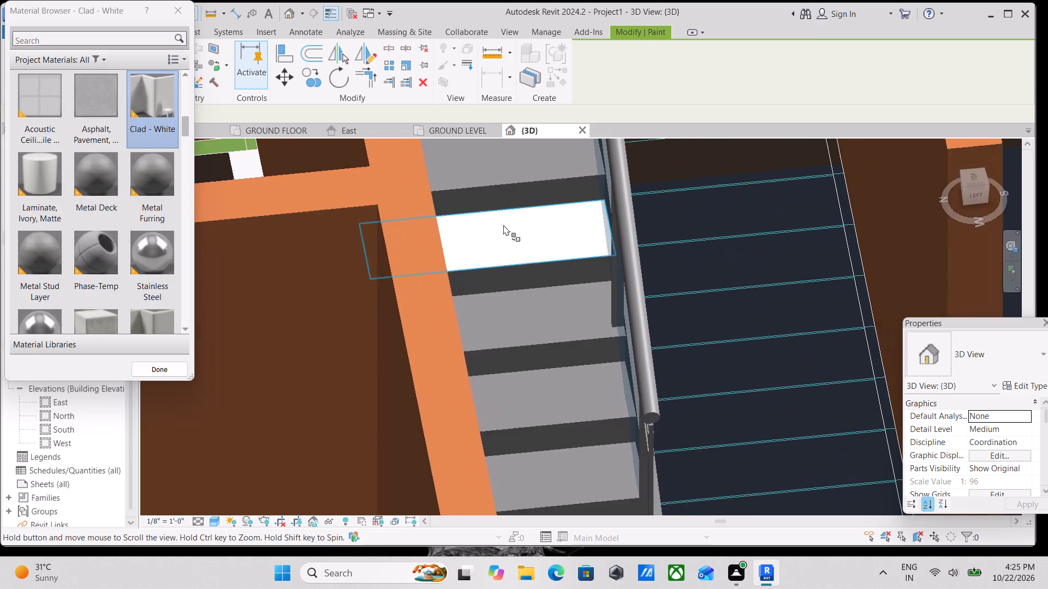
middle_click_drag(503, 225, 503, 225)
left_click(521, 274)
scroll(521, 266, "up", 7)
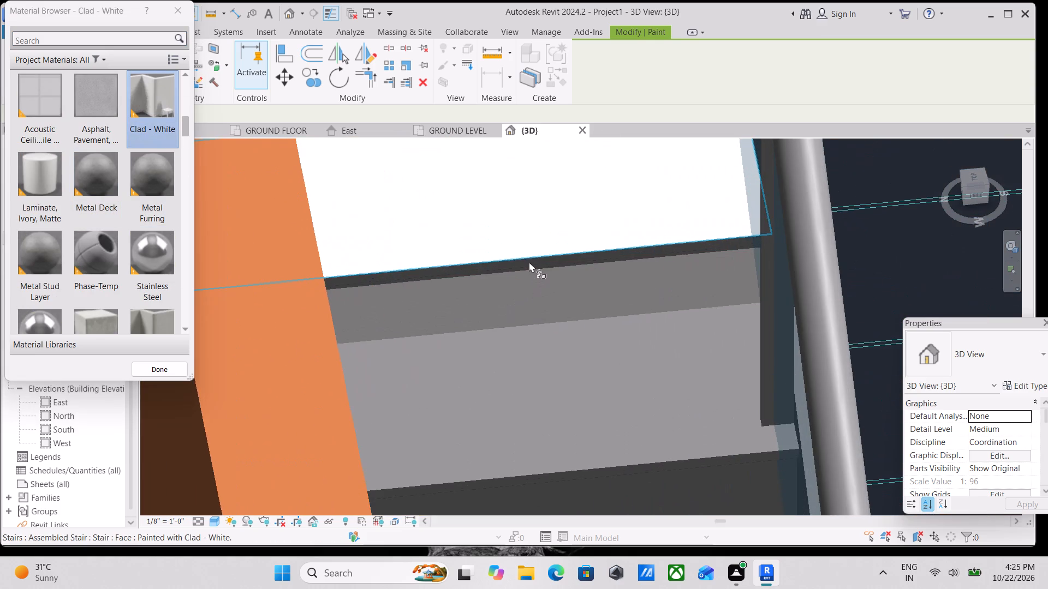
left_click(531, 263)
Paint the top surface of the stair landing with Clad - White.
scroll(533, 263, "down", 4)
middle_click_drag(533, 263, 526, 203)
scroll(526, 203, "up", 1)
scroll(526, 203, "down", 2)
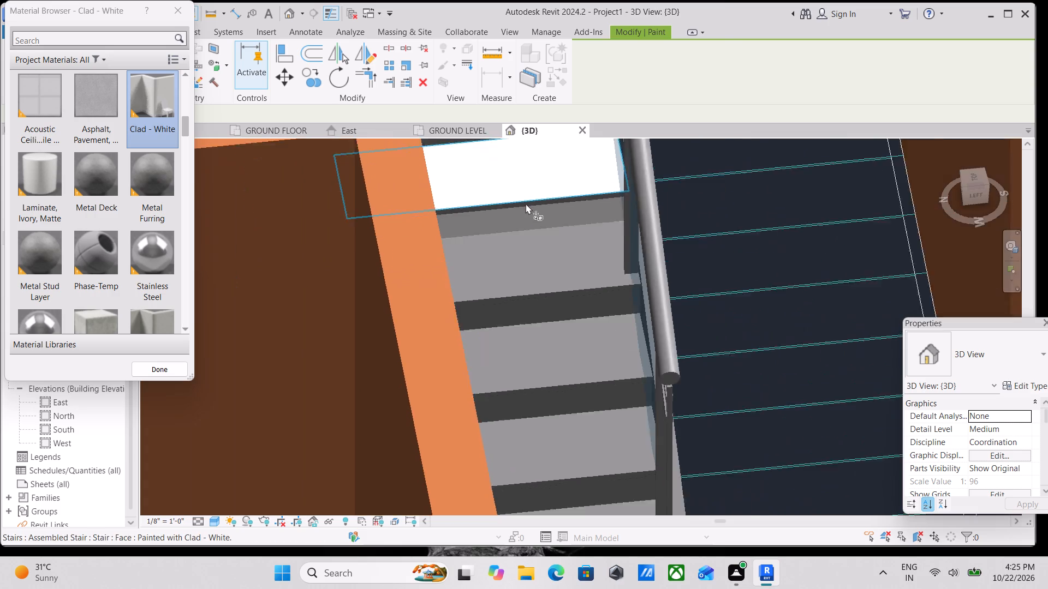
scroll(526, 203, "down", 6)
middle_click_drag(552, 261, 489, 297, "shift")
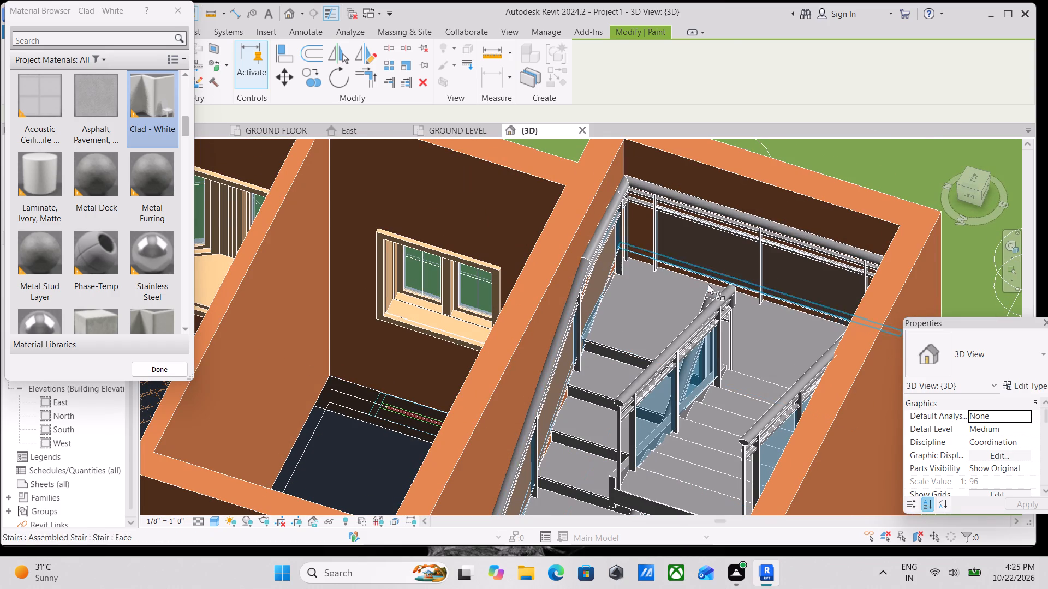
left_click(664, 305)
Paint the return flight's treads with Clad - White, from the landing through to the last tread.
middle_click_drag(664, 305, 660, 266)
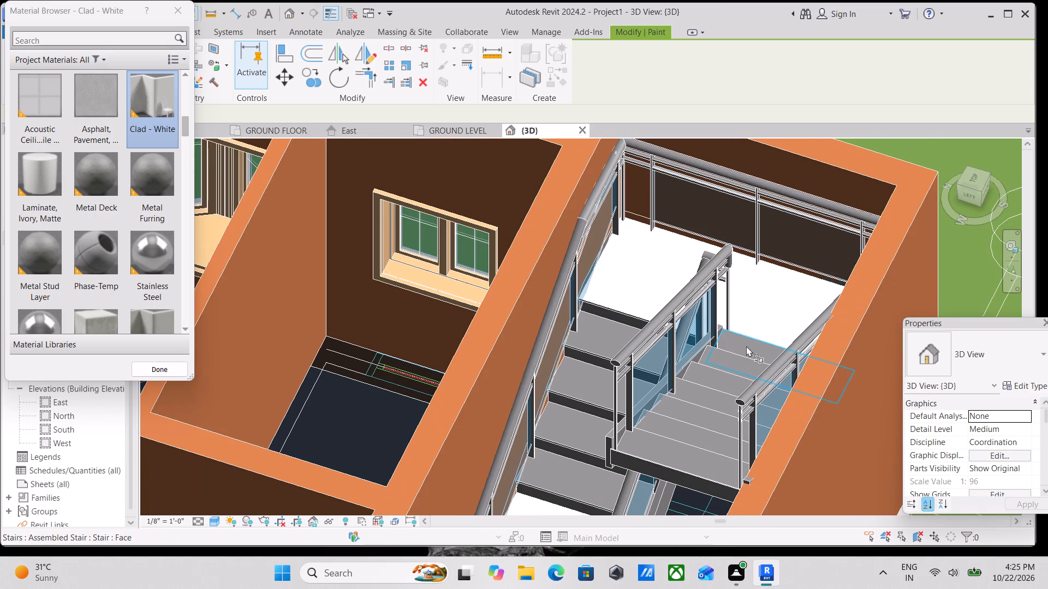
left_click(746, 346)
left_click(733, 363)
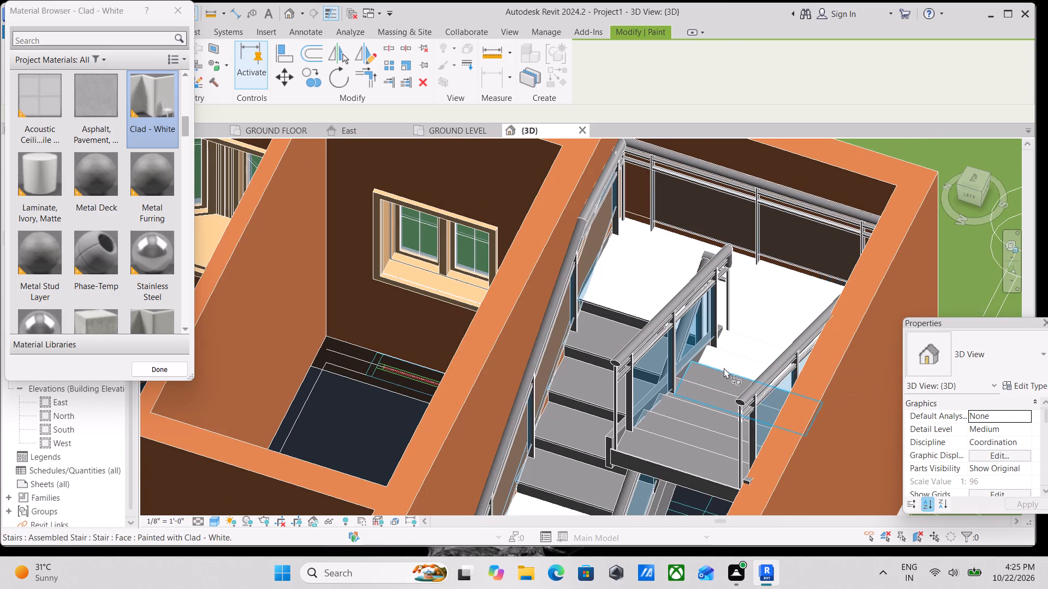
left_click(713, 378)
left_click(703, 393)
left_click(694, 412)
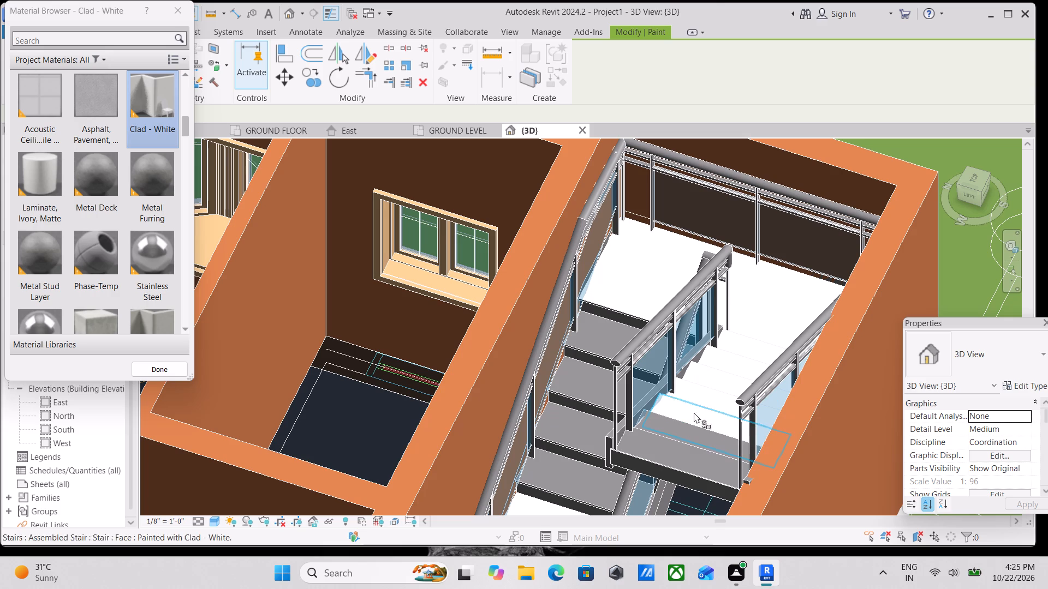
left_click(682, 428)
middle_click_drag(691, 395, 706, 315)
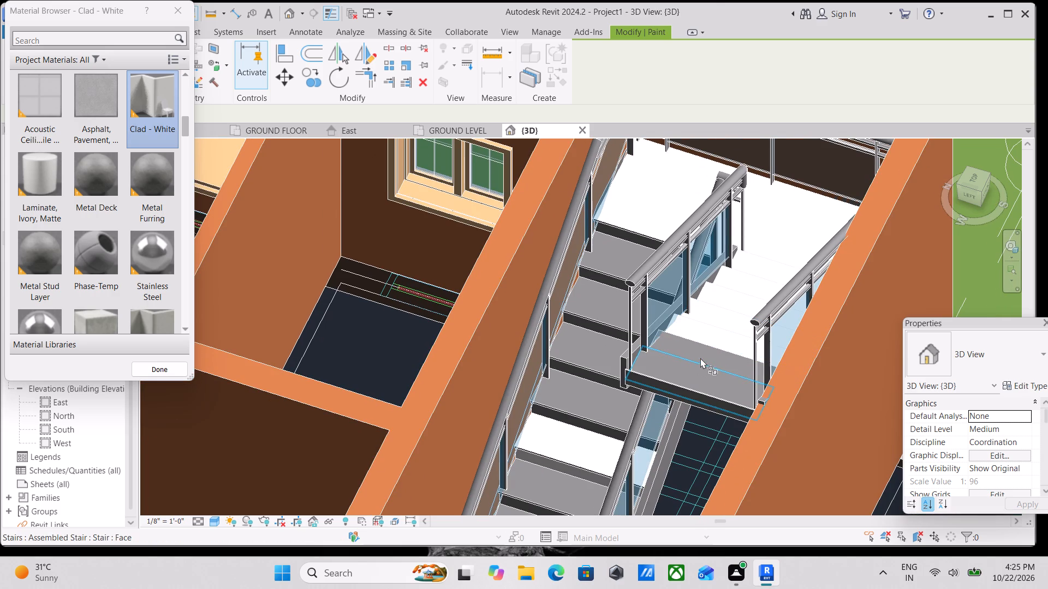
left_click(701, 354)
left_click(695, 368)
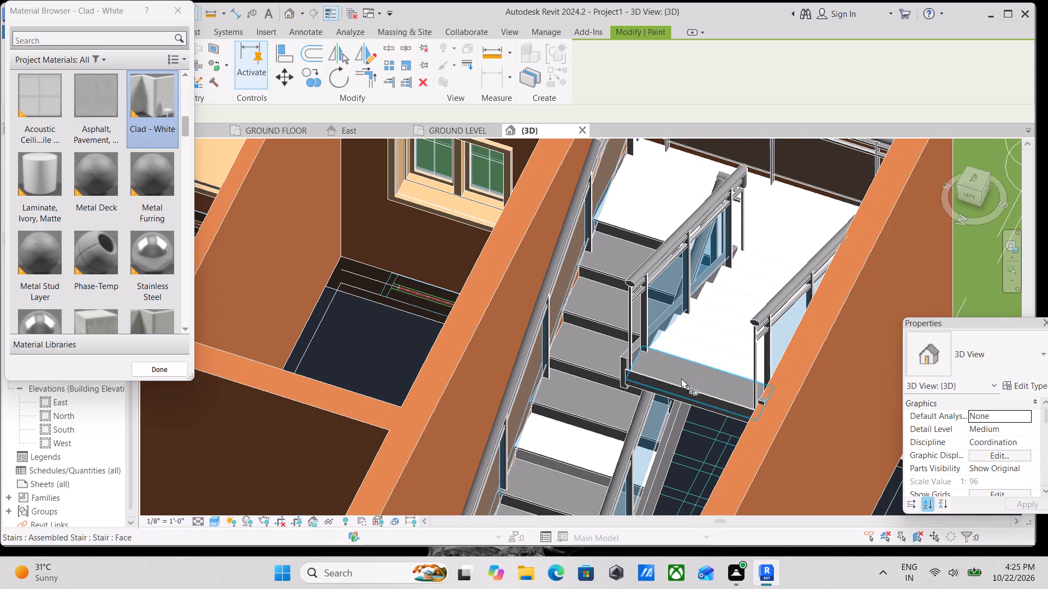
left_click(681, 377)
Paint the UP flight's remaining grey treads with Clad - White, from the bottom tread up towards the landing.
scroll(688, 364, "down", 1)
middle_click_drag(688, 364, 751, 247)
middle_click_drag(613, 349, 656, 215)
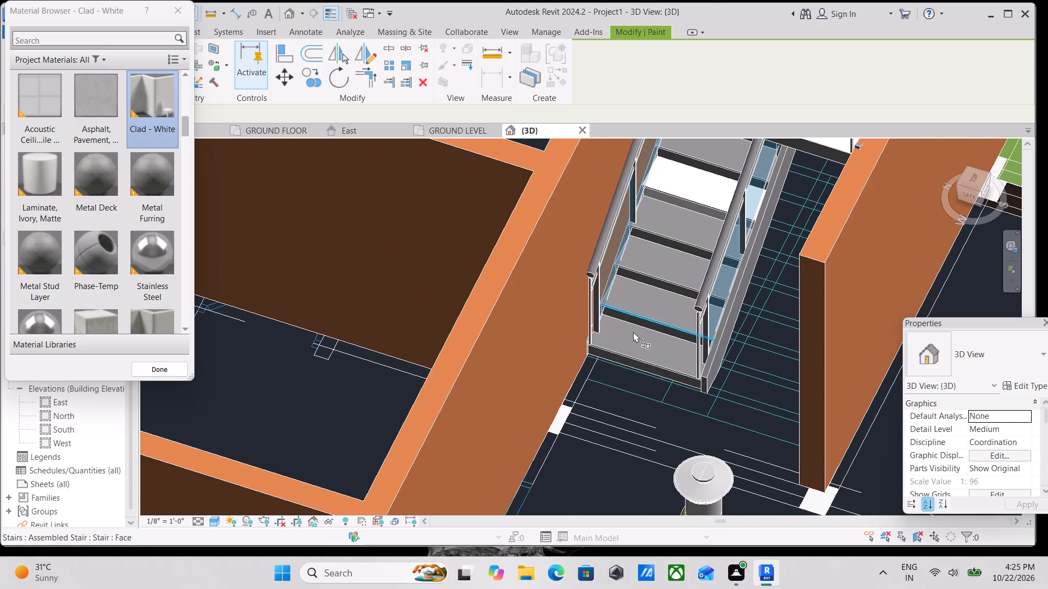
left_click(632, 335)
left_click(634, 310)
left_click(655, 271)
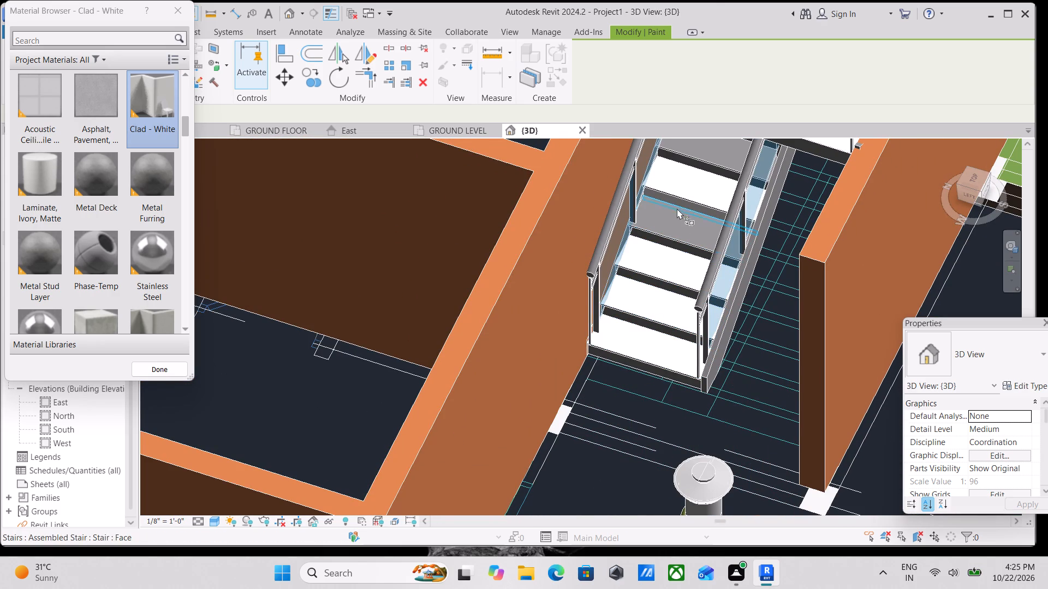
left_click(675, 217)
middle_click_drag(671, 208, 622, 281)
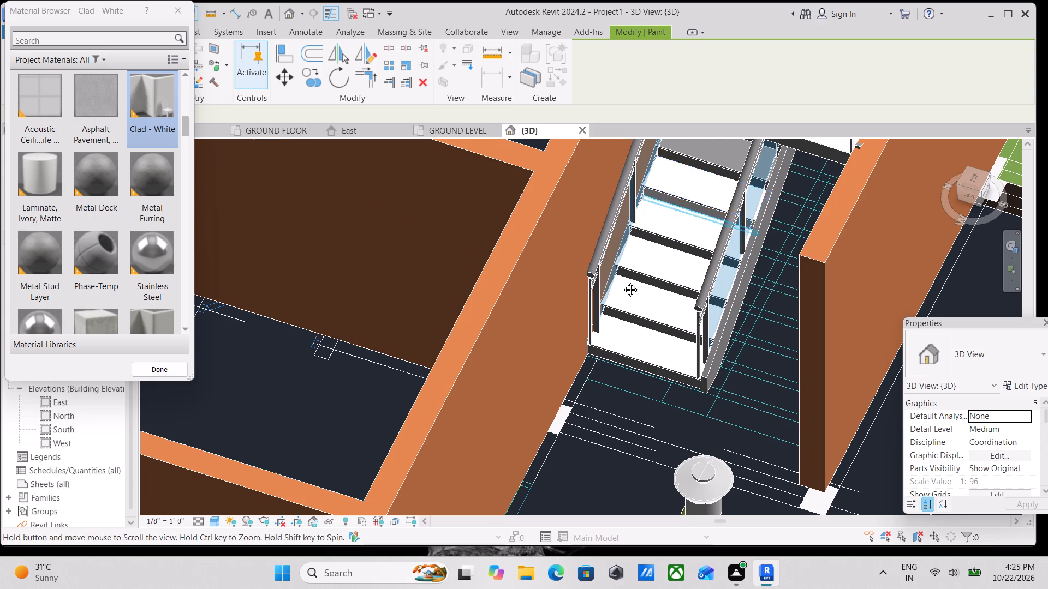
middle_click_drag(622, 281, 564, 371)
left_click(585, 306)
left_click(595, 268)
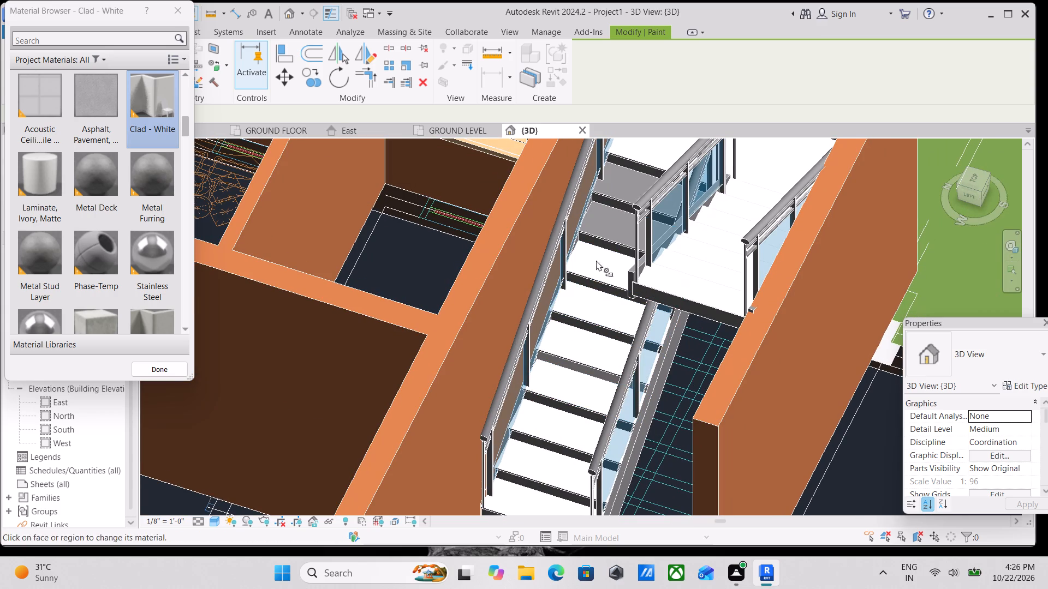
left_click(604, 221)
left_click(620, 187)
Paint the riser faces of the UP flight's lowest steps with Clad - White, starting from the bottom riser.
scroll(620, 187, "down", 3)
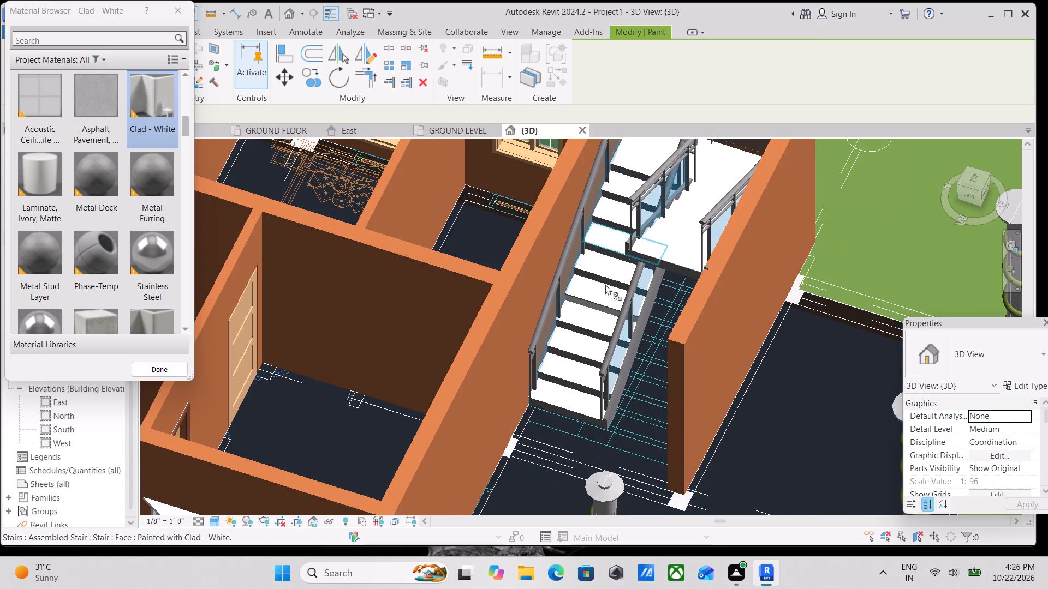
scroll(599, 300, "down", 3)
middle_click_drag(587, 340, 629, 207, "shift")
scroll(603, 290, "up", 10)
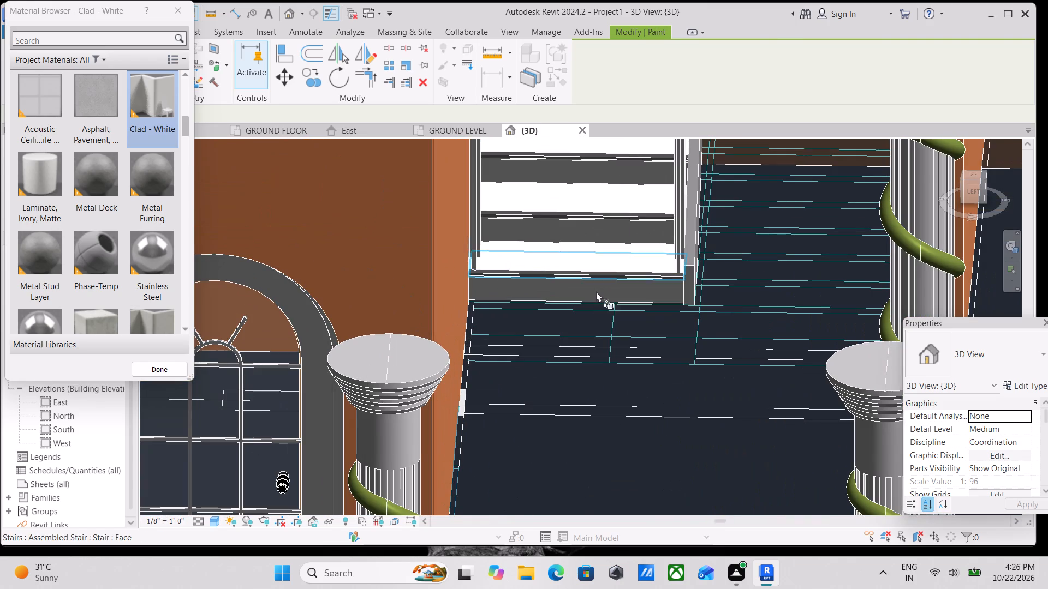
left_click(598, 294)
middle_click_drag(598, 286, 578, 383)
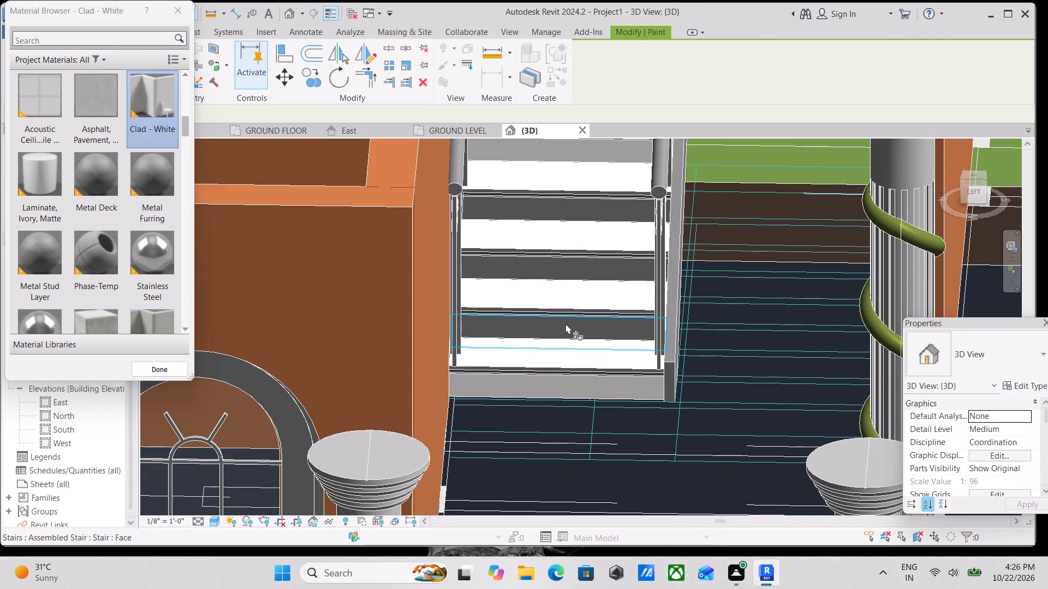
left_click(565, 323)
middle_click_drag(565, 296, 551, 385)
left_click(546, 357)
scroll(531, 334, "up", 3)
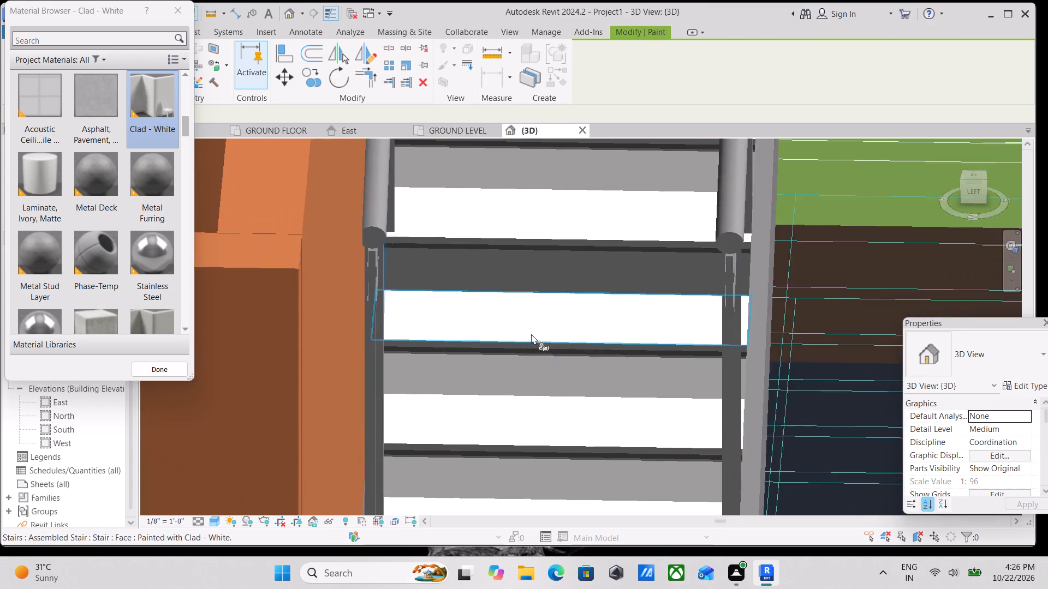
scroll(531, 334, "up", 4)
left_click(531, 352)
scroll(531, 352, "up", 2)
scroll(532, 351, "down", 2)
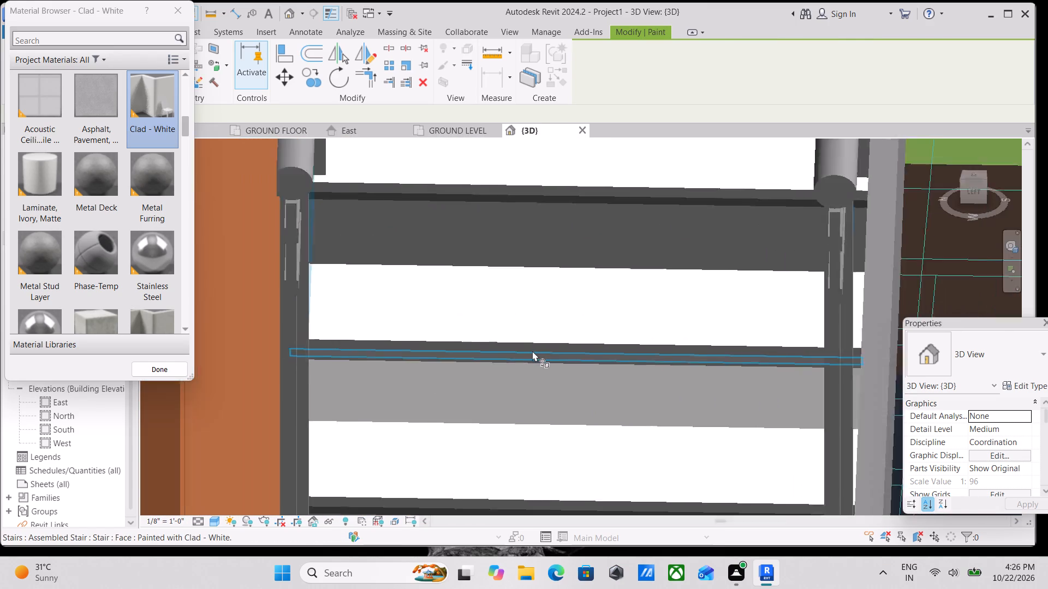
scroll(532, 351, "down", 4)
Continue up the UP flight's lower steps, painting the thin tread front edges and the riser between them with Clad - White.
middle_click_drag(537, 347, 519, 515, "shift")
scroll(533, 389, "down", 2)
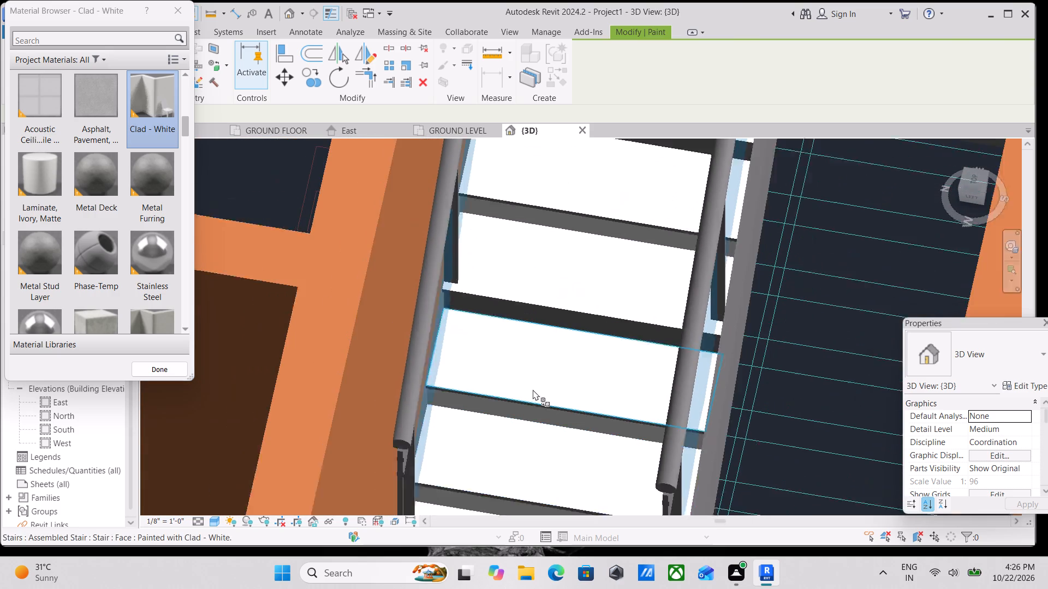
scroll(533, 389, "down", 1)
middle_click(533, 389)
scroll(519, 397, "up", 11)
scroll(552, 408, "down", 2)
middle_click_drag(552, 408, 512, 360)
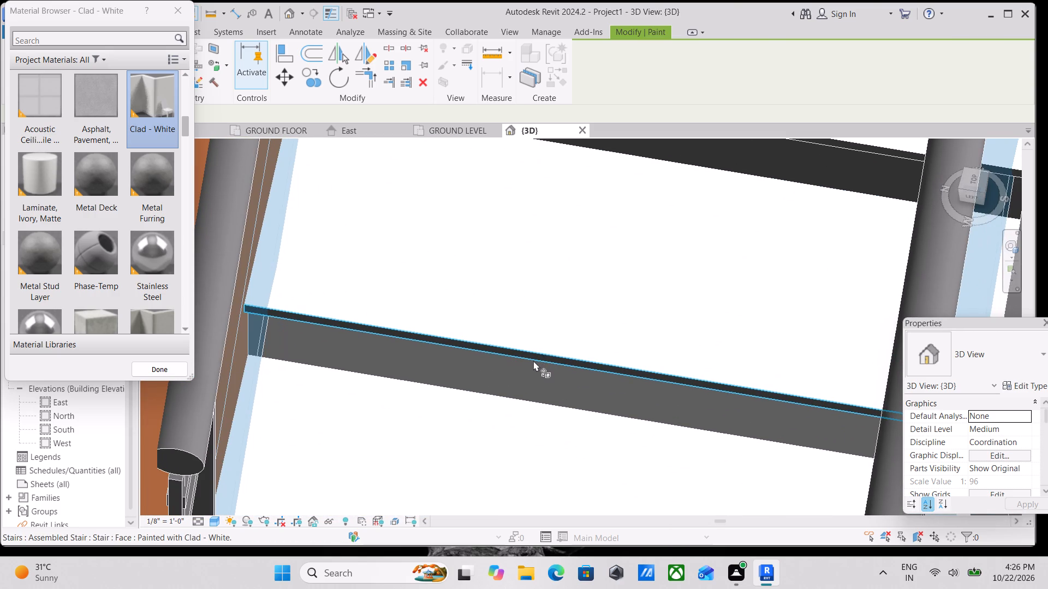
left_click(533, 360)
scroll(533, 360, "down", 6)
middle_click_drag(540, 353, 528, 384)
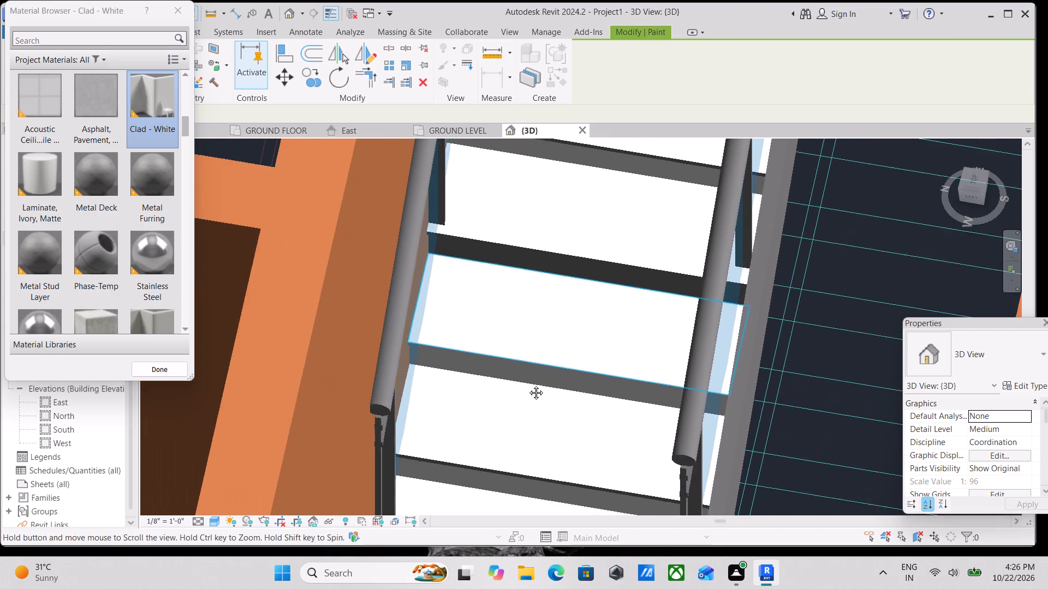
middle_click_drag(528, 384, 517, 420)
left_click(538, 326)
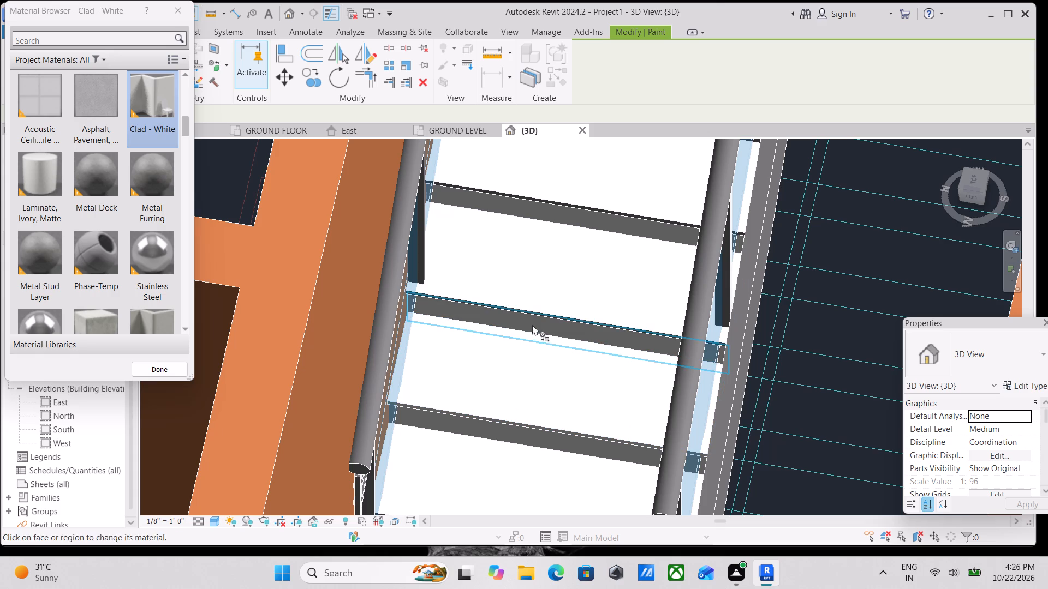
scroll(527, 310, "up", 7)
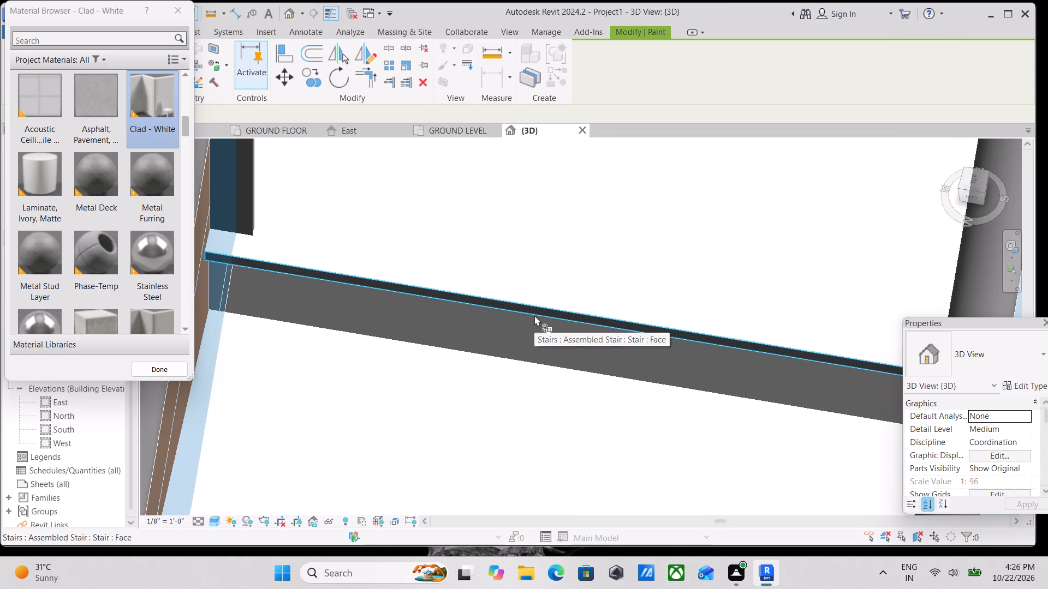
left_click(534, 315)
Paint the risers and thin tread front edges of the UP flight's next two middle steps with Clad - White.
scroll(534, 315, "down", 3)
middle_click_drag(534, 315, 492, 430)
scroll(519, 350, "down", 2)
middle_click_drag(519, 351, 496, 423)
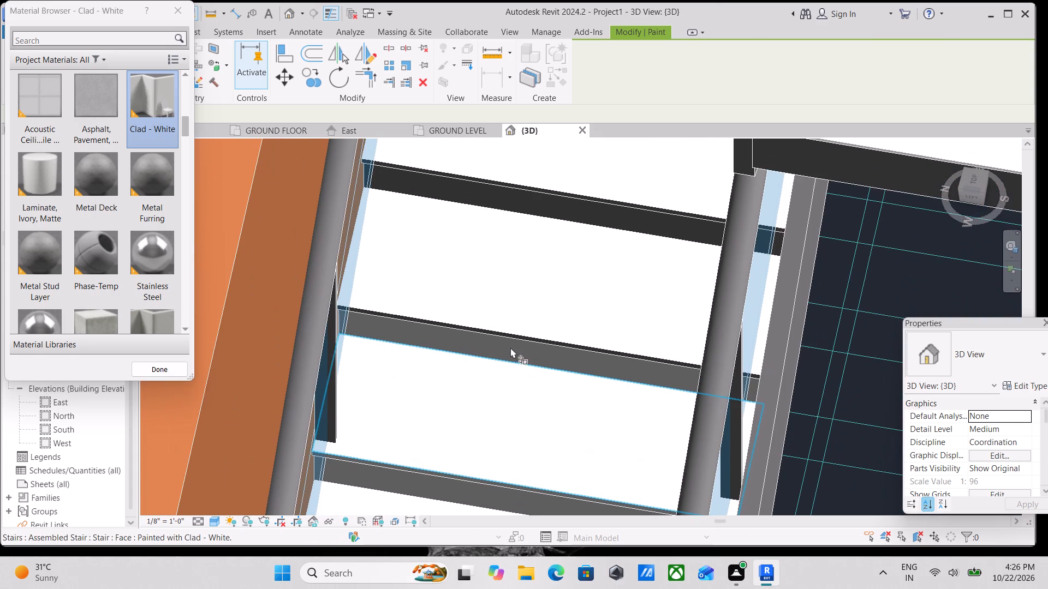
left_click(510, 347)
scroll(500, 328, "up", 5)
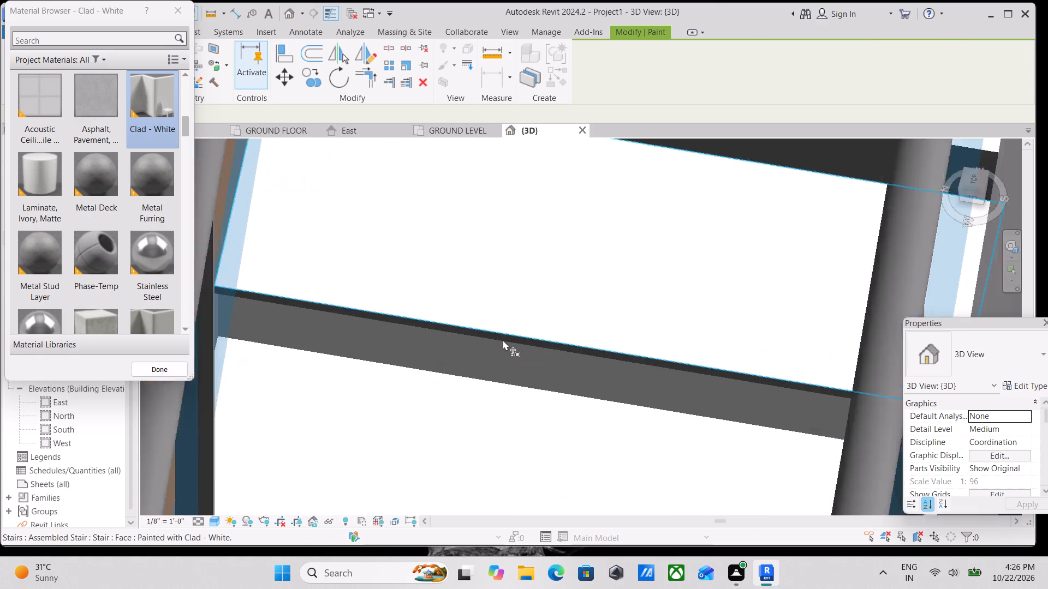
scroll(503, 340, "up", 2)
left_click(528, 343)
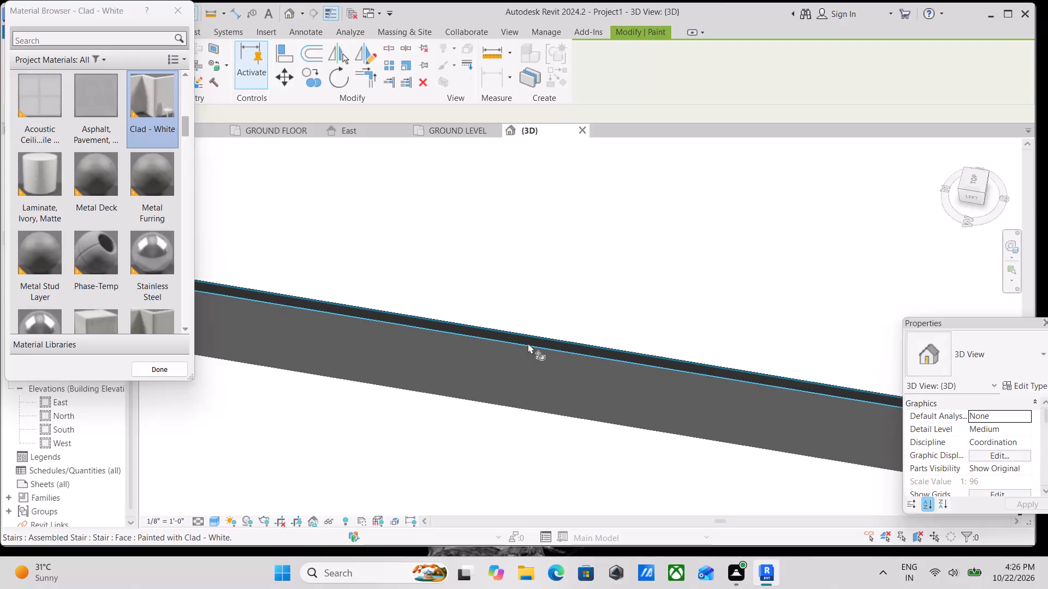
scroll(528, 343, "down", 9)
middle_click_drag(533, 343, 514, 442)
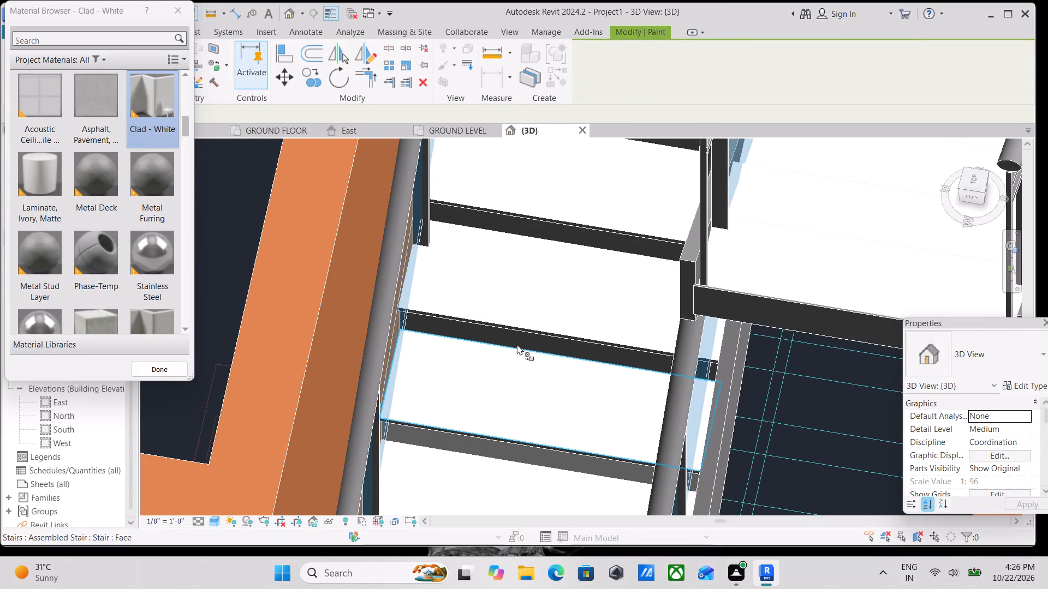
left_click(517, 339)
scroll(492, 328, "up", 13)
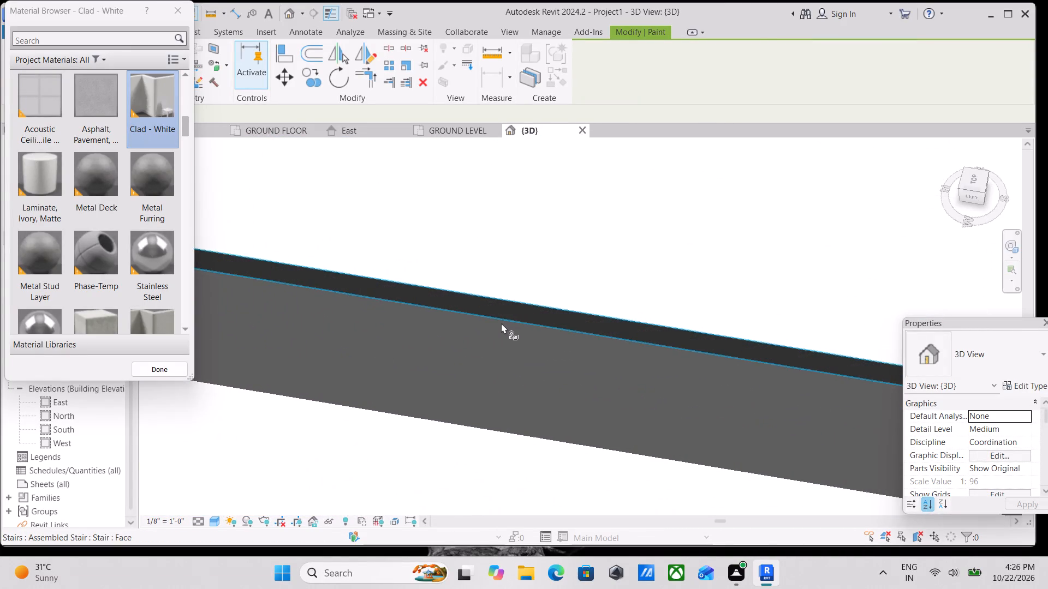
scroll(501, 323, "up", 1)
left_click(516, 313)
scroll(516, 313, "down", 6)
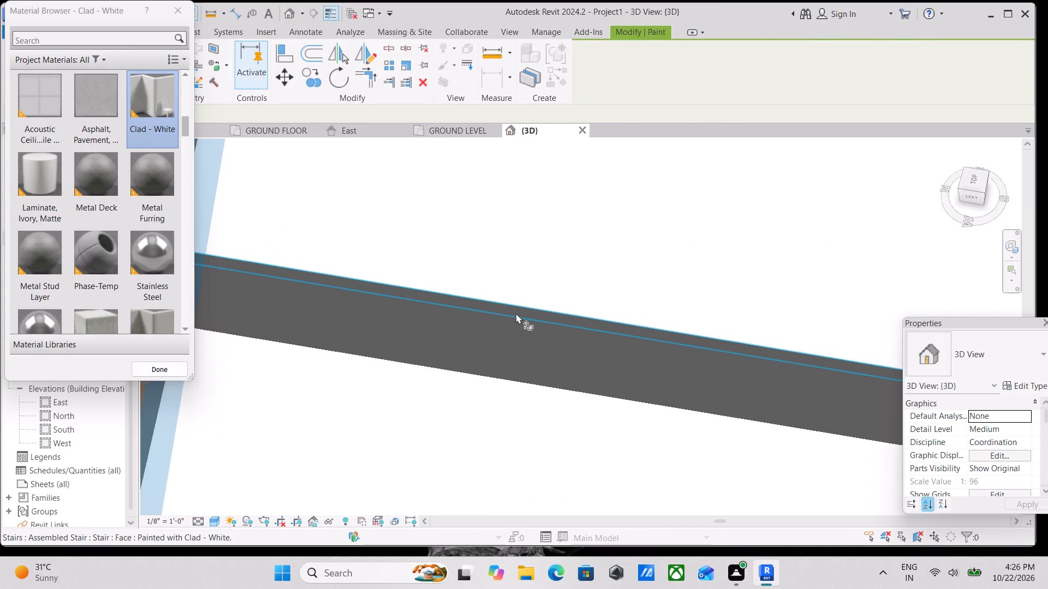
Paint the risers and front edges of the UP flight's steps alongside the return flight's free end with Clad - White.
scroll(516, 313, "down", 3)
middle_click_drag(516, 313, 482, 417)
scroll(496, 359, "down", 1)
middle_click_drag(496, 360, 447, 469)
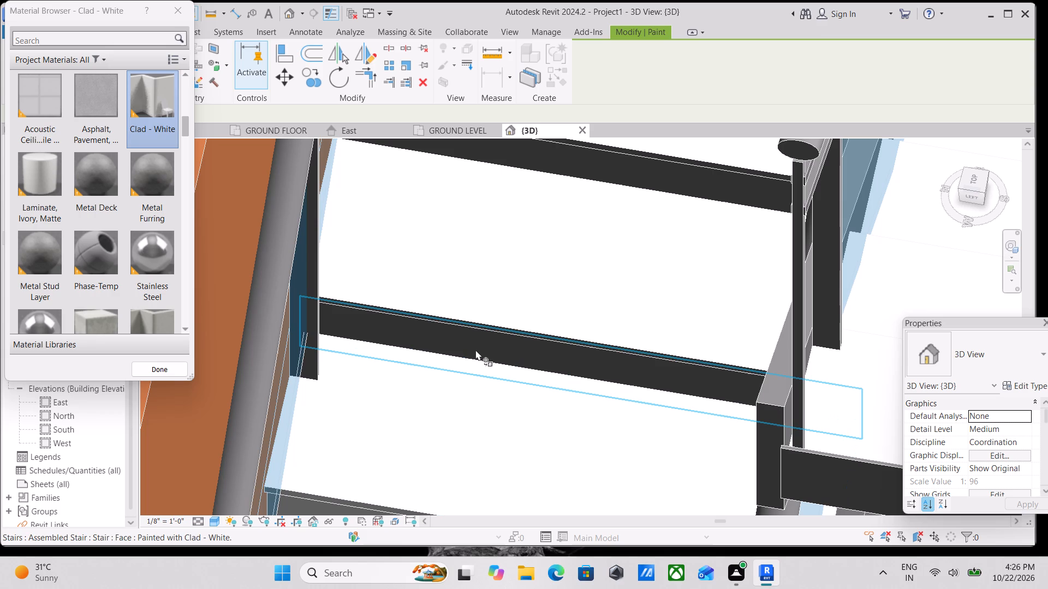
left_click(476, 346)
middle_click_drag(476, 346, 458, 404)
scroll(462, 388, "up", 10)
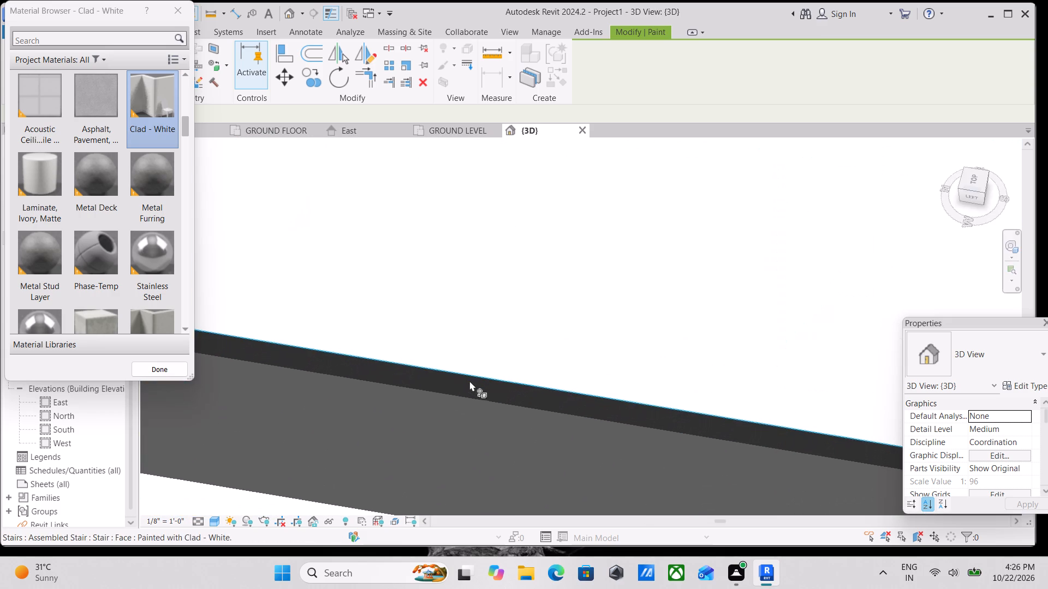
left_click(480, 395)
scroll(480, 395, "down", 5)
left_click(492, 395)
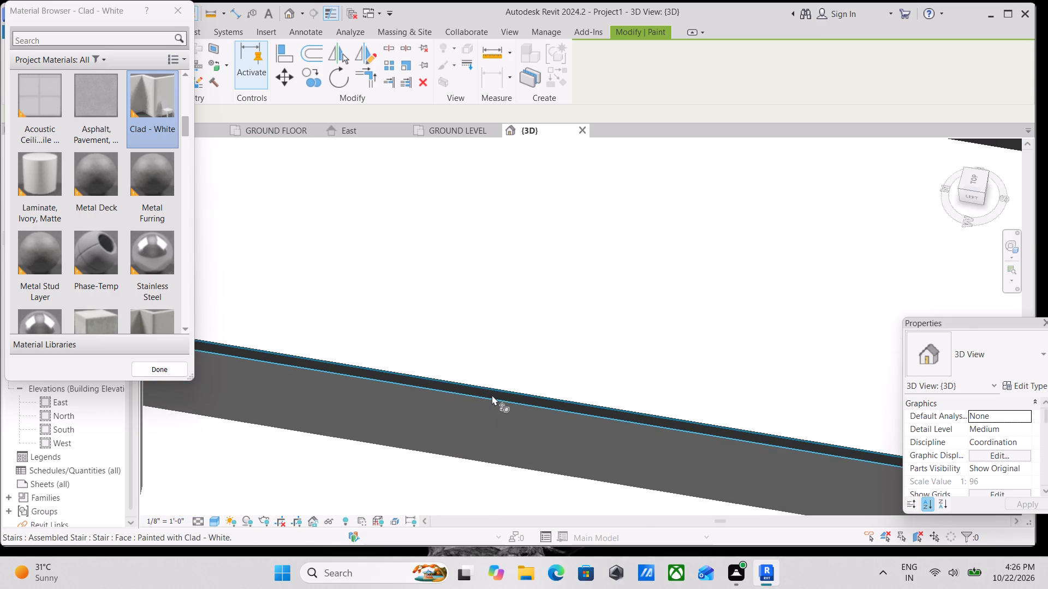
scroll(492, 395, "down", 6)
middle_click_drag(504, 372, 474, 478)
left_click(504, 340)
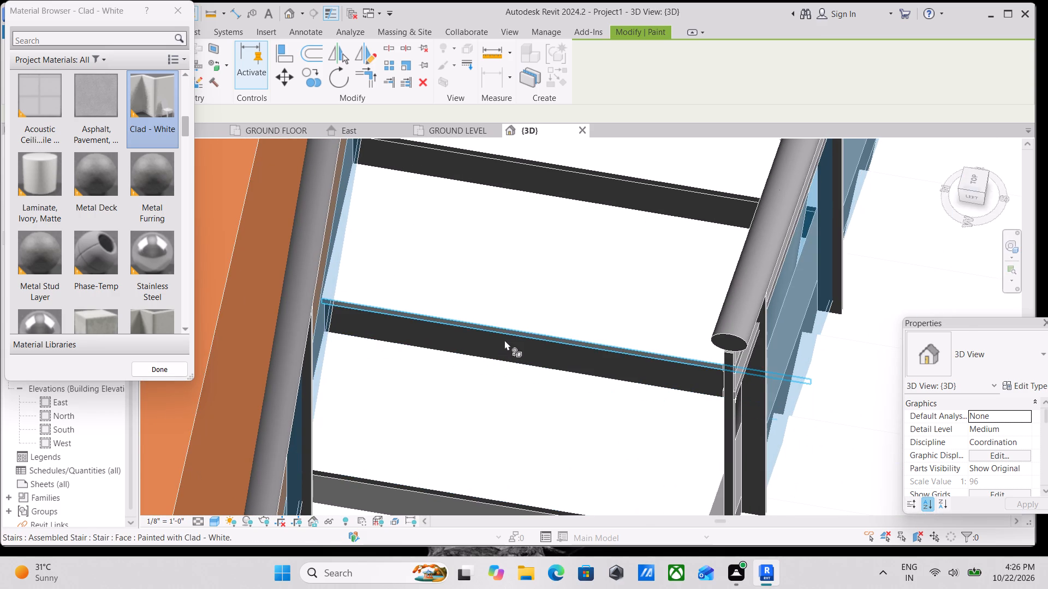
left_click(507, 343)
Paint the risers and front edges of the UP flight's top two steps below the landing with Clad - White, and end painting.
scroll(507, 343, "down", 1)
middle_click_drag(507, 343, 451, 462)
middle_click_drag(456, 353, 433, 417)
scroll(469, 381, "up", 3)
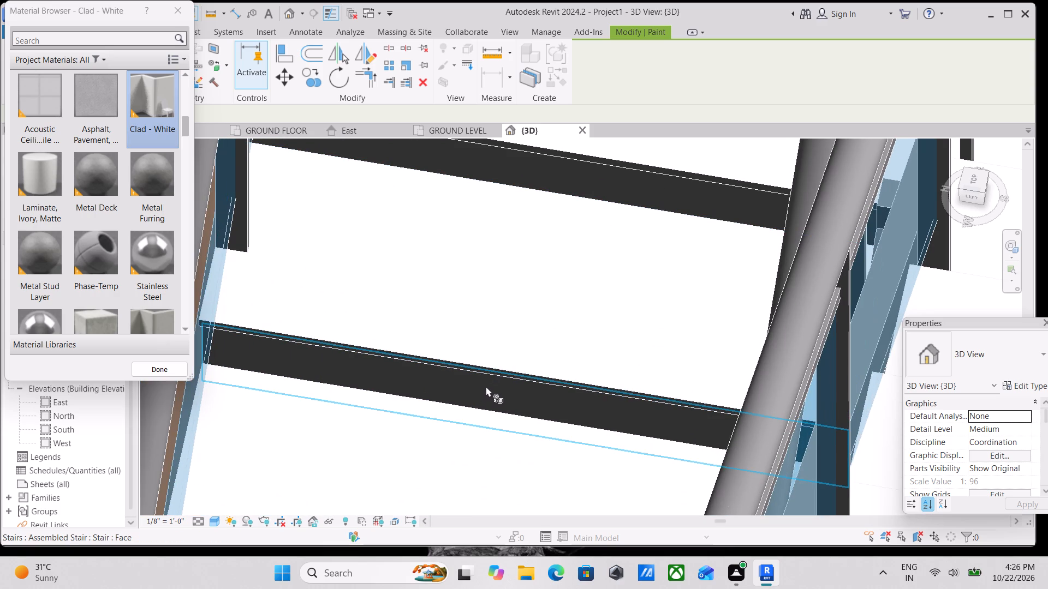
left_click(486, 386)
scroll(476, 377, "up", 8)
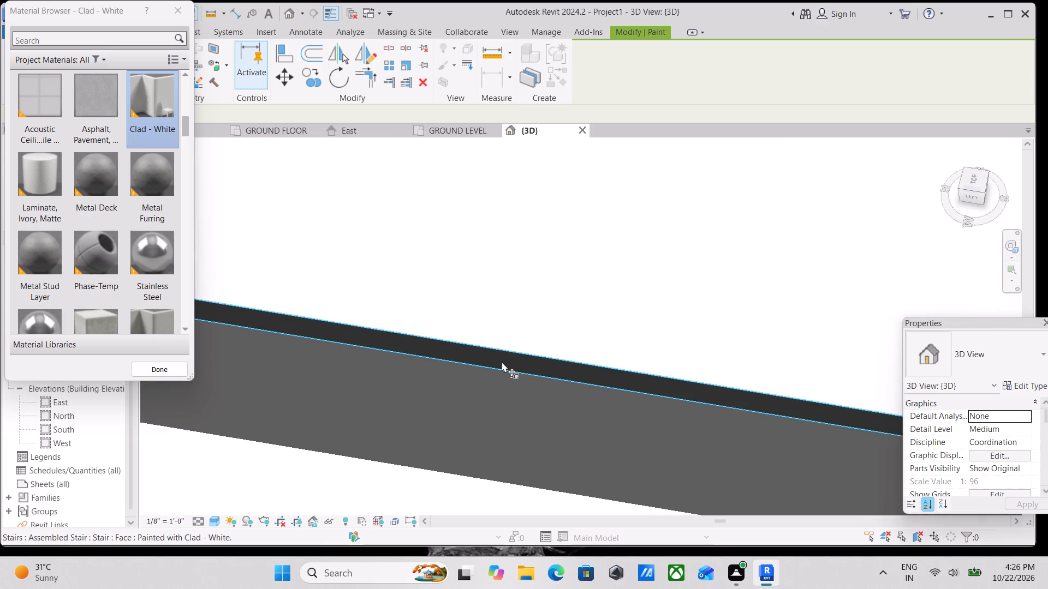
left_click(502, 362)
scroll(502, 362, "down", 19)
scroll(502, 362, "down", 2)
middle_click_drag(499, 373, 486, 420)
scroll(506, 375, "up", 7)
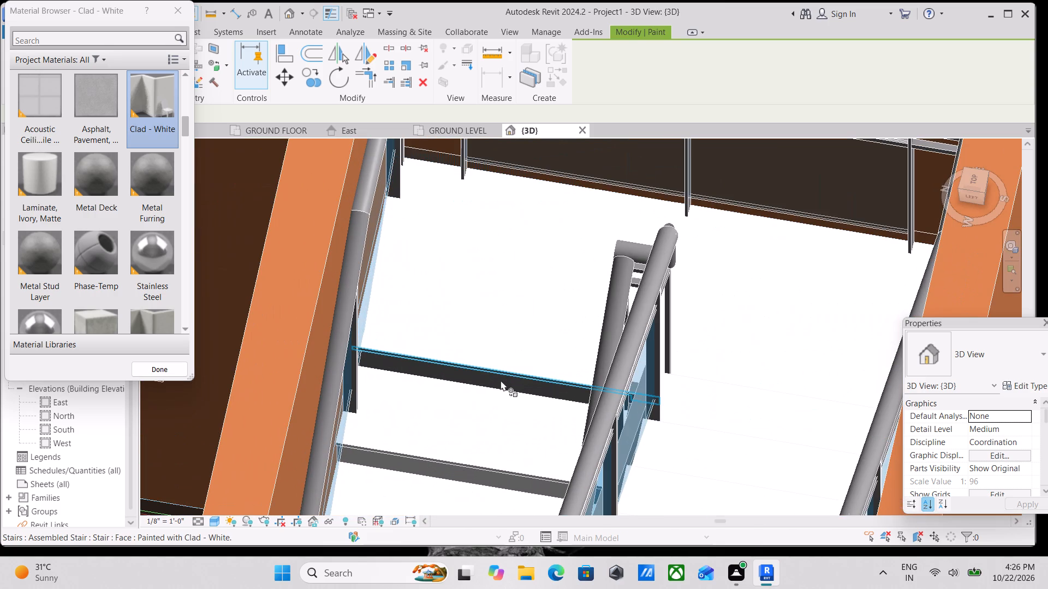
left_click(501, 380)
scroll(501, 380, "up", 6)
left_click(505, 374)
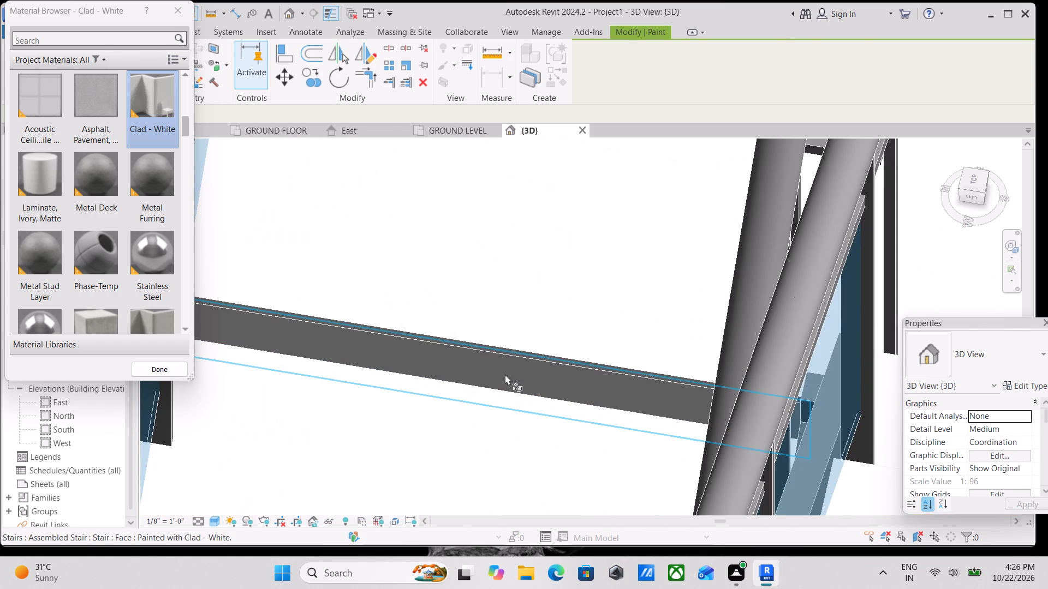
scroll(498, 353, "up", 6)
left_click(509, 356)
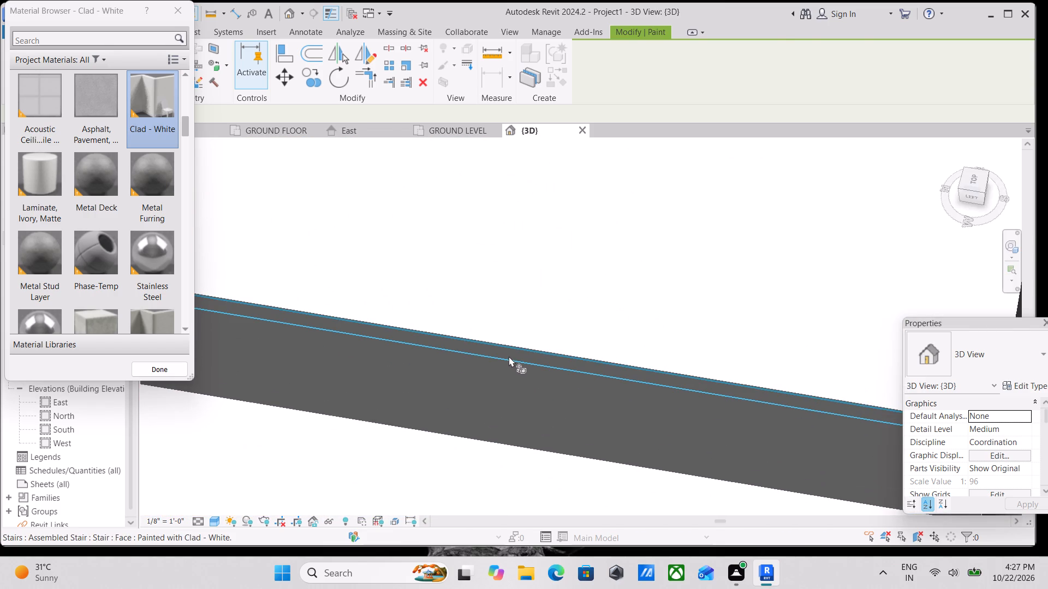
scroll(509, 356, "down", 15)
key("Escape")
Restart painting with Clad - White and cover the riser and thin front edges beneath the return flight's uppermost tread.
scroll(503, 372, "down", 9)
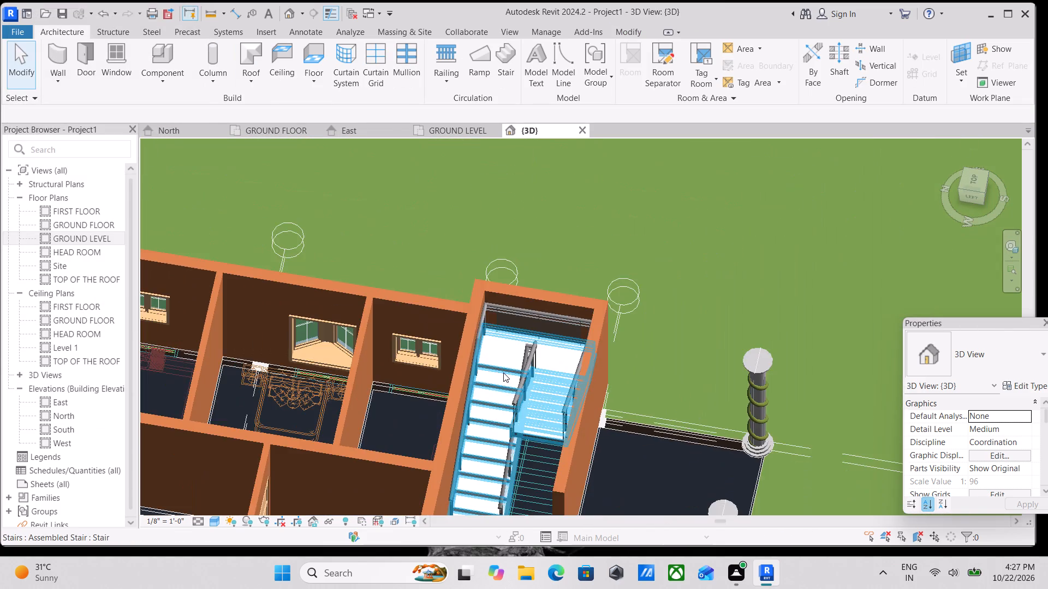
scroll(508, 381, "down", 3)
middle_click_drag(525, 374, 623, 260, "shift")
middle_click_drag(432, 308, 445, 318)
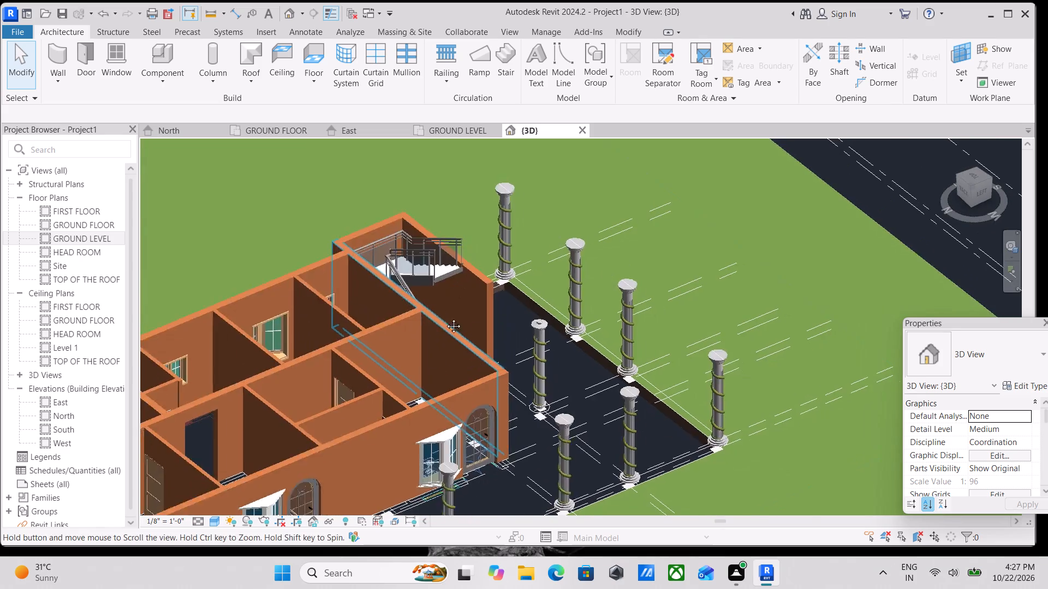
middle_click_drag(445, 318, 573, 330)
middle_click_drag(564, 314, 614, 240, "shift")
middle_click_drag(366, 371, 544, 423)
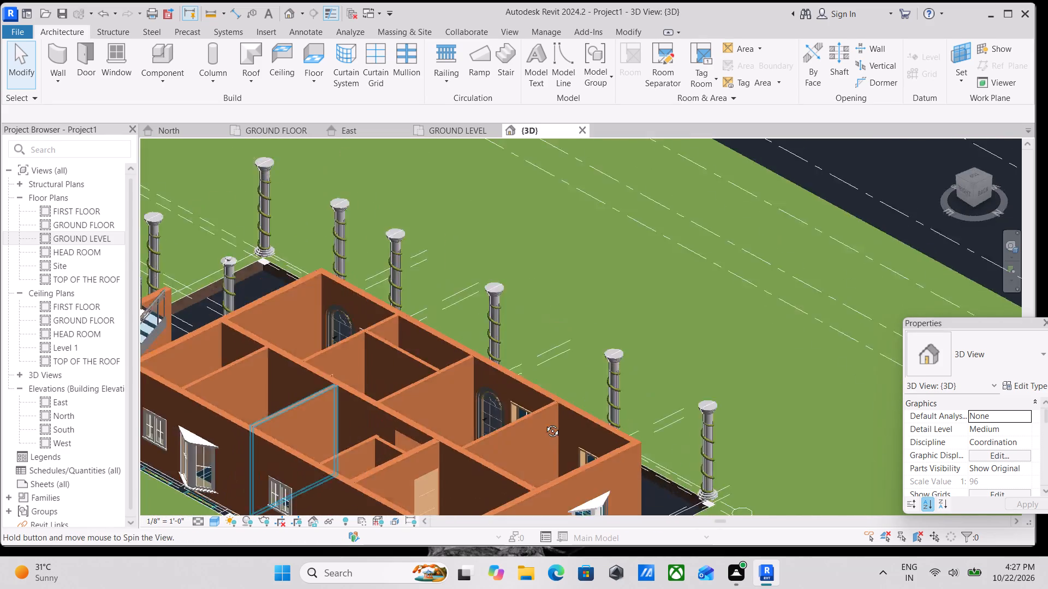
middle_click_drag(544, 423, 562, 418)
middle_click_drag(340, 440, 584, 408)
middle_click_drag(368, 377, 432, 366, "shift")
scroll(342, 424, "up", 2)
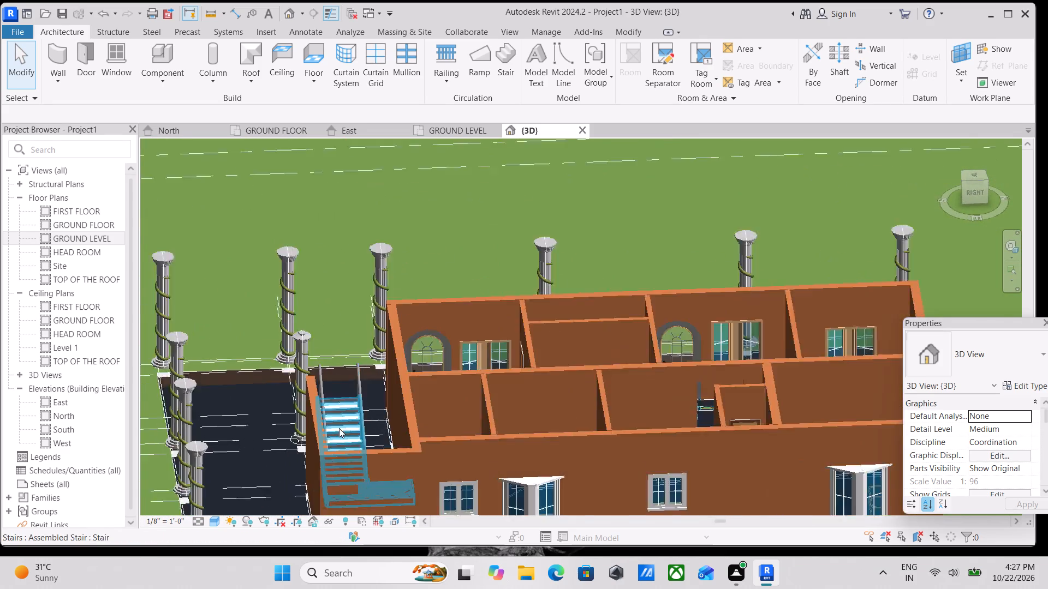
scroll(339, 428, "up", 13)
scroll(302, 351, "up", 2)
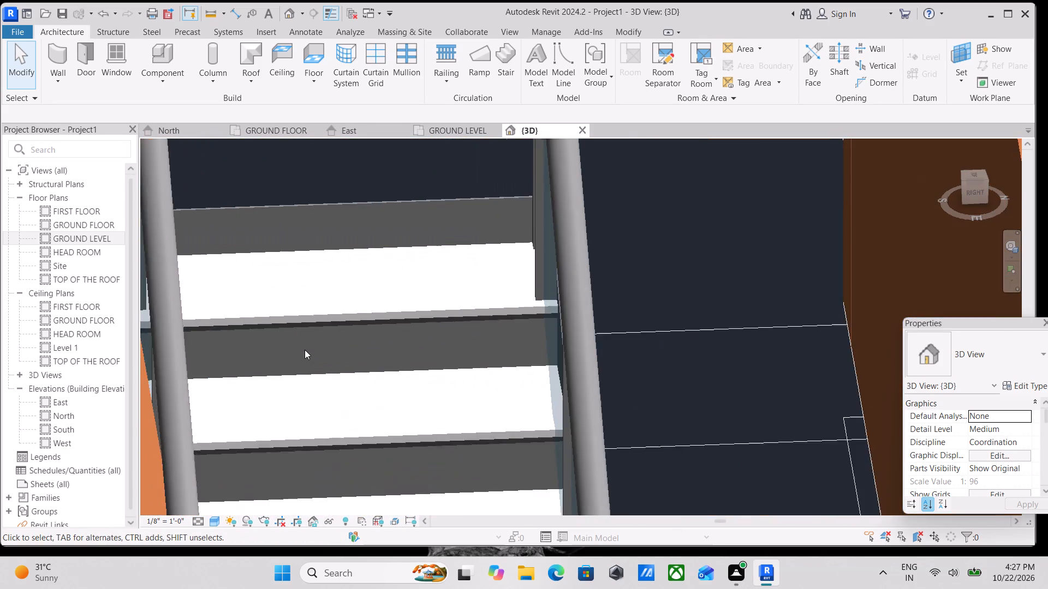
scroll(305, 350, "up", 6)
key("p")
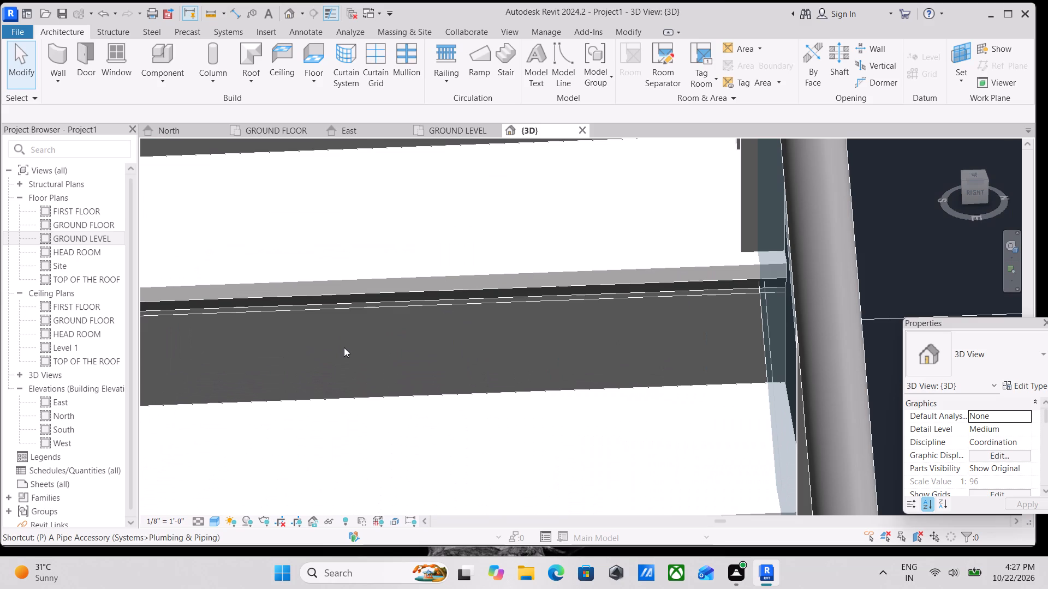
key("t")
left_click(152, 215)
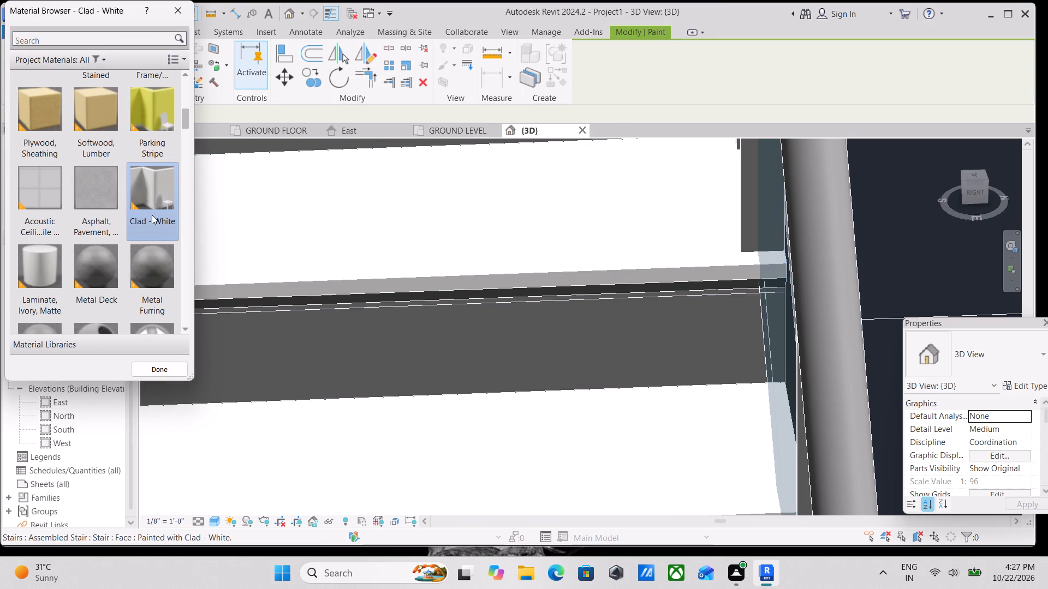
left_click(378, 351)
scroll(380, 350, "down", 2)
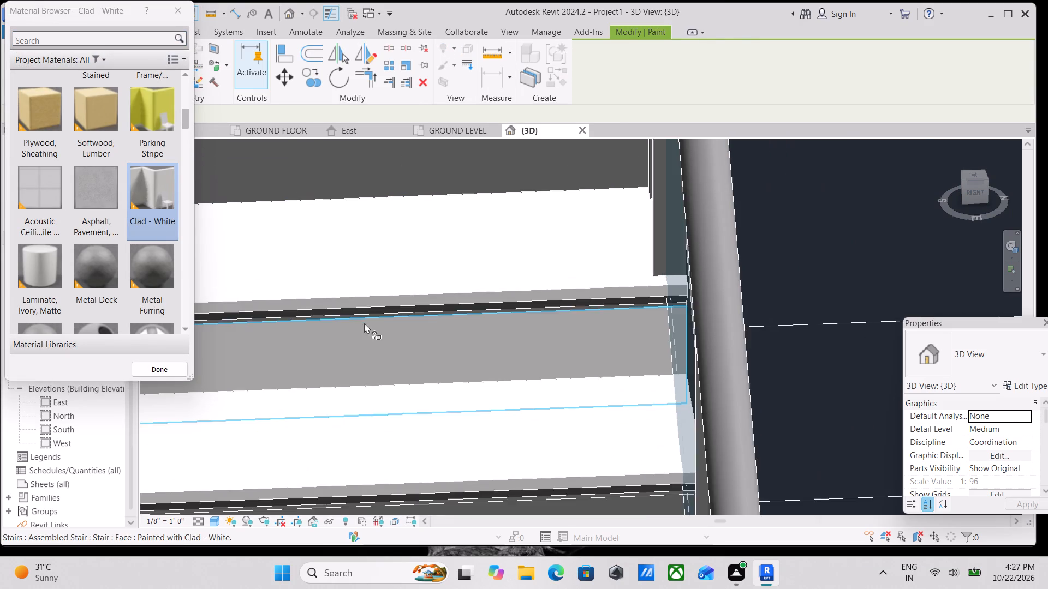
scroll(360, 320, "up", 3)
left_click(349, 314)
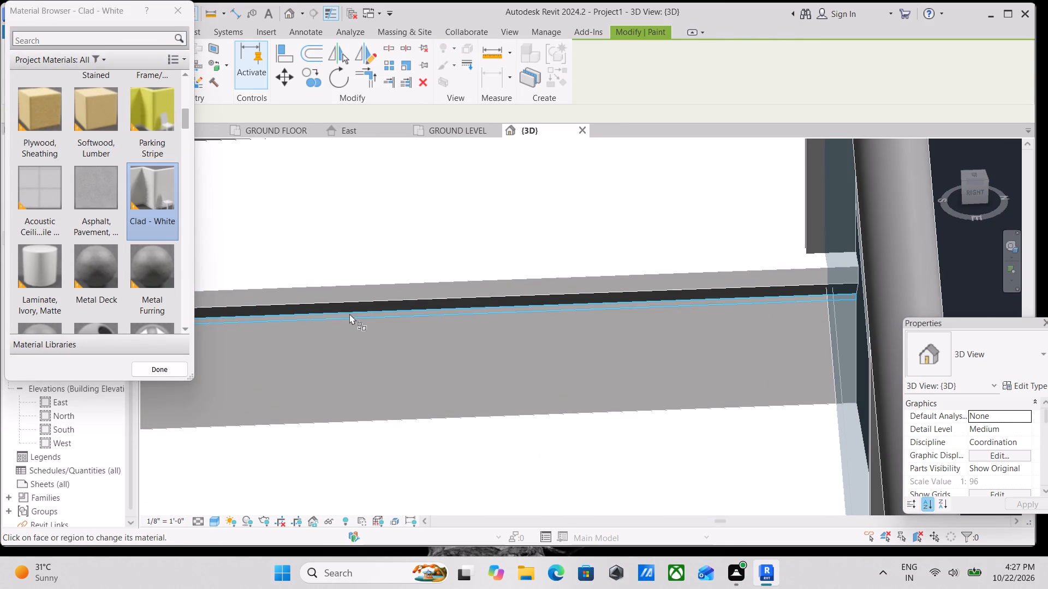
left_click(347, 305)
scroll(347, 305, "down", 3)
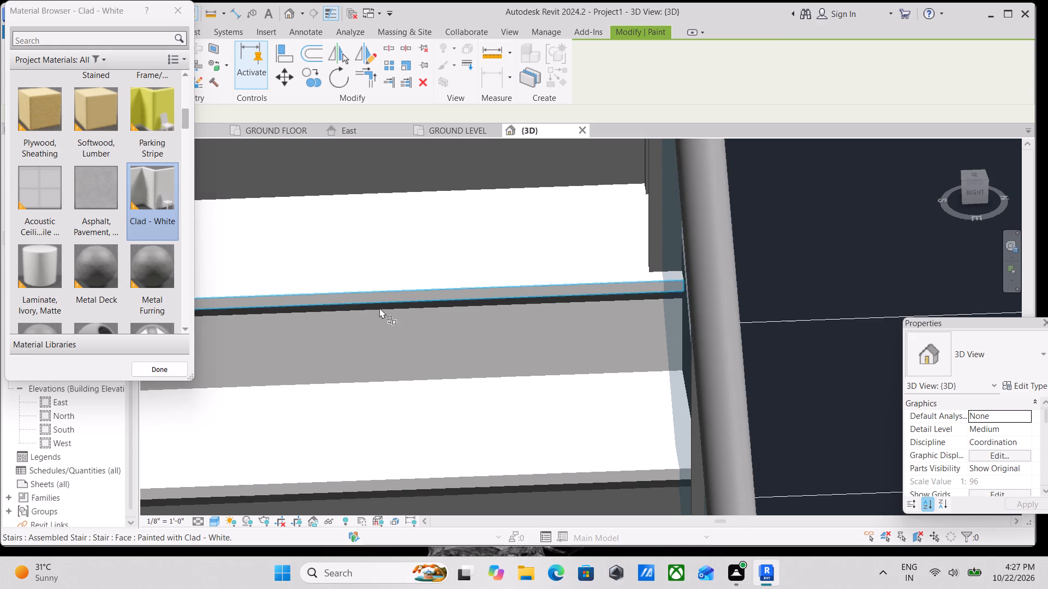
left_click(382, 305)
Paint the riser and thin tread front edges of the return flight's next step down with Clad - White.
scroll(382, 305, "down", 4)
middle_click_drag(386, 350, 390, 303)
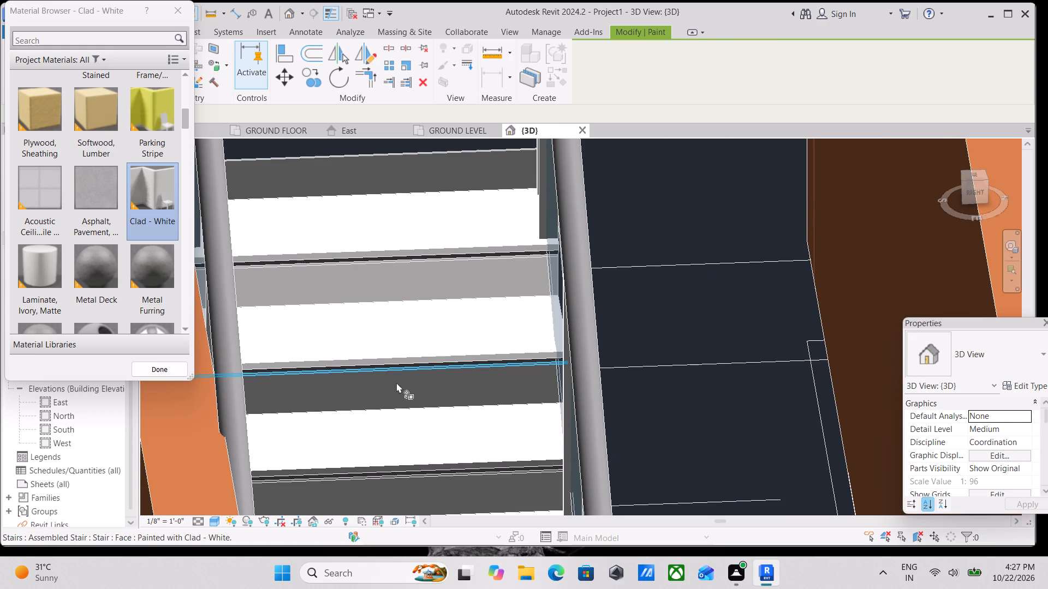
left_click(396, 382)
scroll(373, 374, "up", 11)
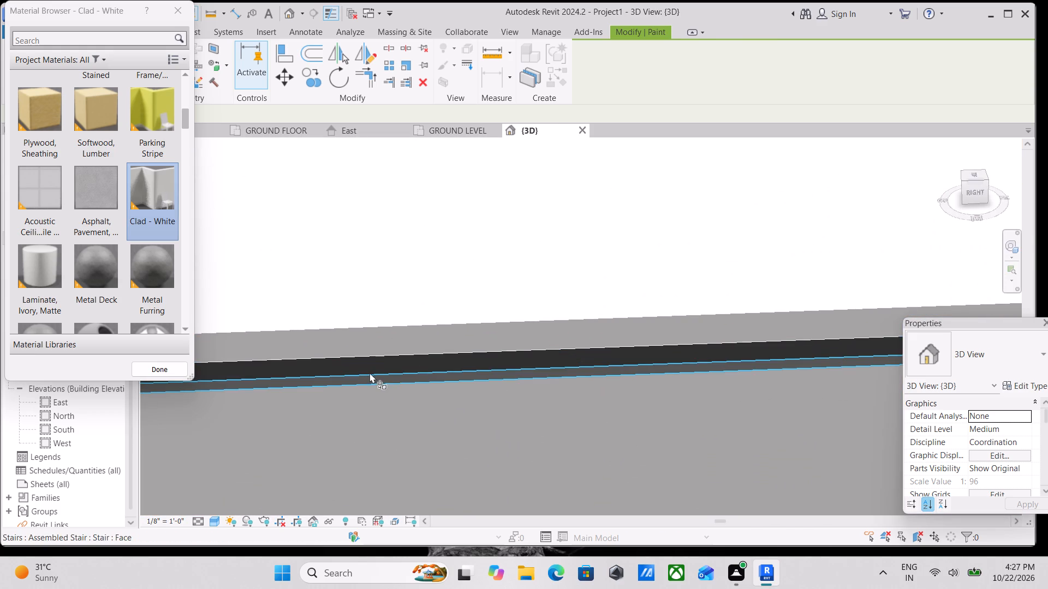
left_click(370, 372)
left_click(373, 362)
scroll(373, 362, "down", 3)
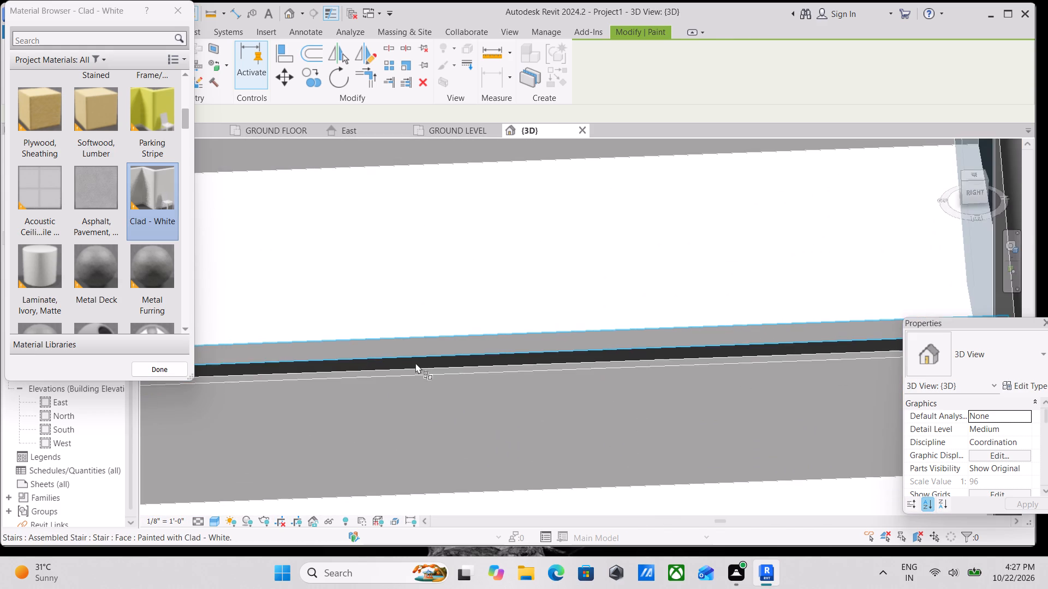
left_click(415, 363)
Paint the riser and tread front edges of the return flight's second step above the landing with Clad - White.
scroll(415, 363, "down", 7)
middle_click_drag(479, 403, 435, 283)
left_click(445, 394)
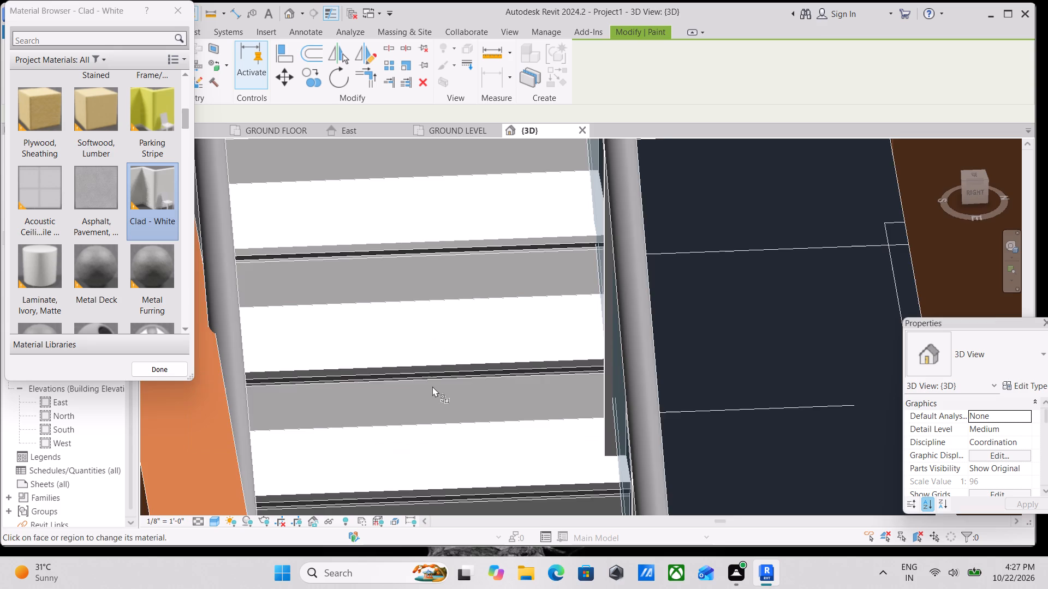
scroll(418, 370, "up", 6)
left_click(417, 377)
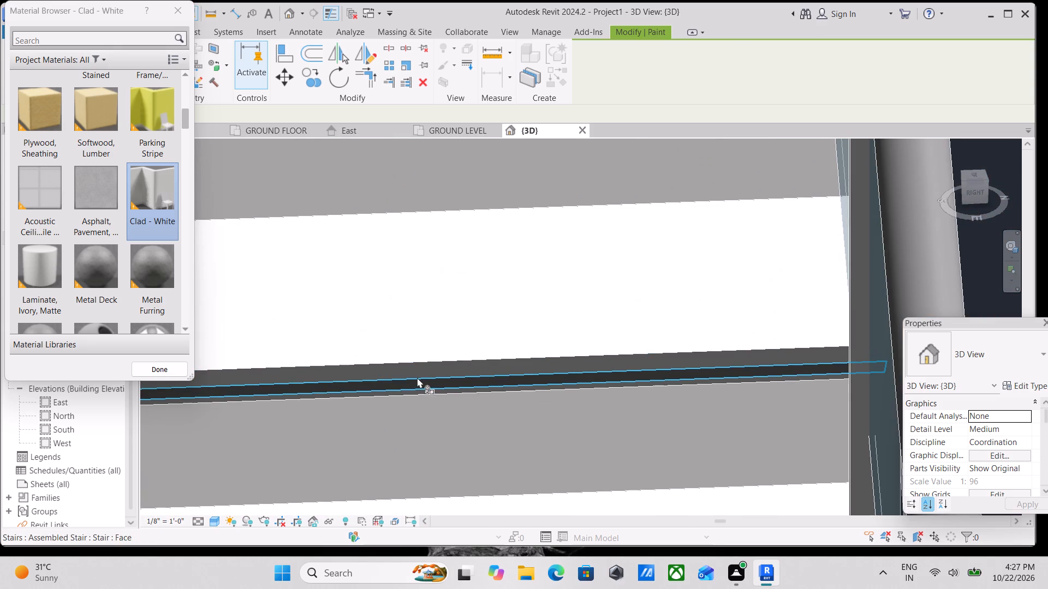
scroll(418, 371, "up", 1)
left_click(418, 371)
scroll(418, 371, "down", 4)
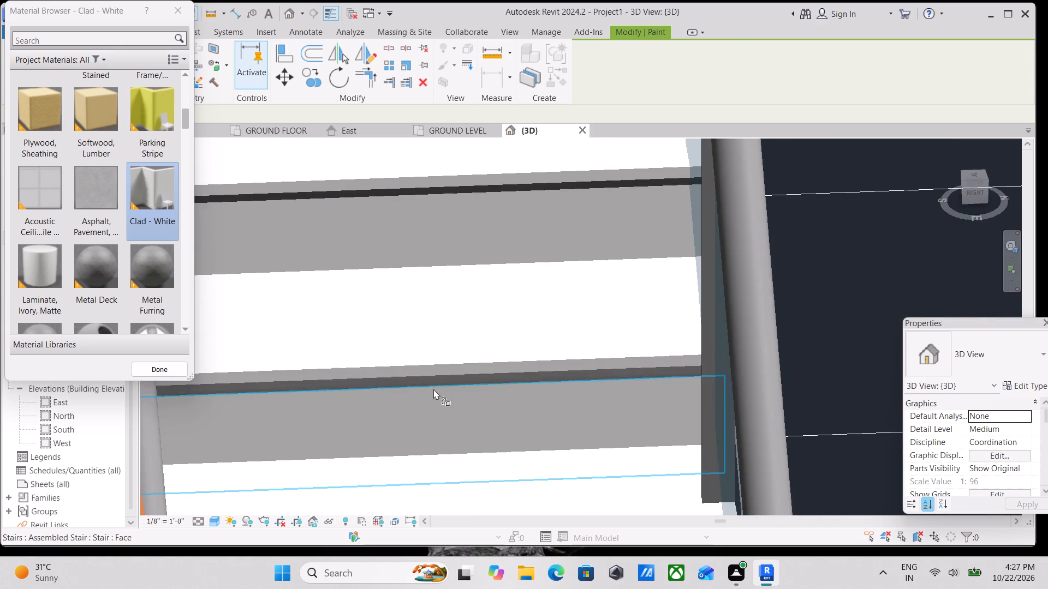
scroll(435, 388, "down", 2)
middle_click_drag(435, 388, 433, 371)
left_click(433, 371)
scroll(437, 369, "down", 1)
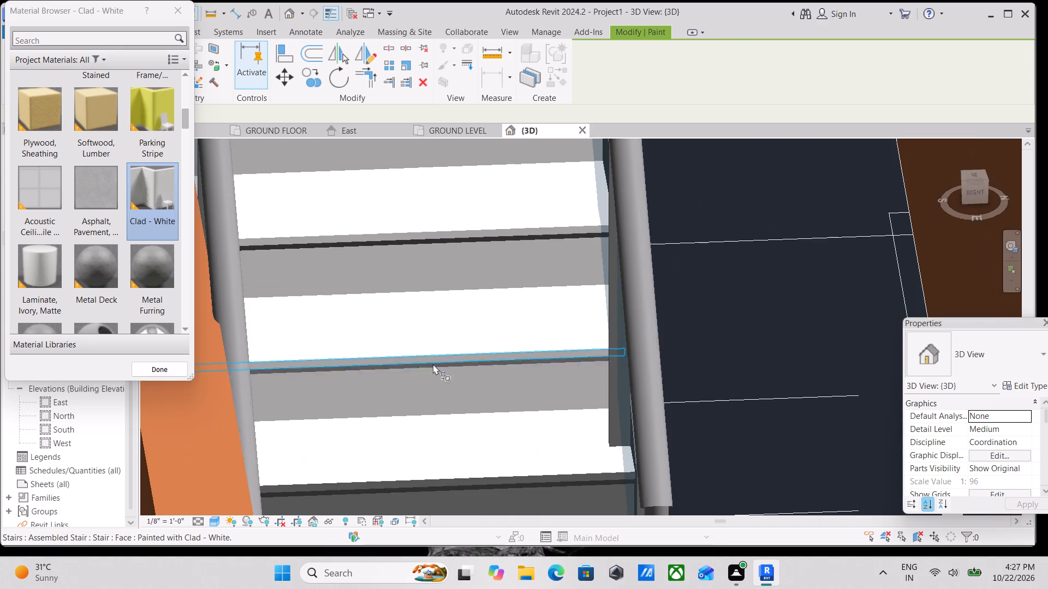
left_click(429, 366)
Paint the riser and tread front edges of the return flight's lowest step at the landing with Clad - White.
scroll(429, 366, "down", 3)
middle_click_drag(439, 388, 426, 326)
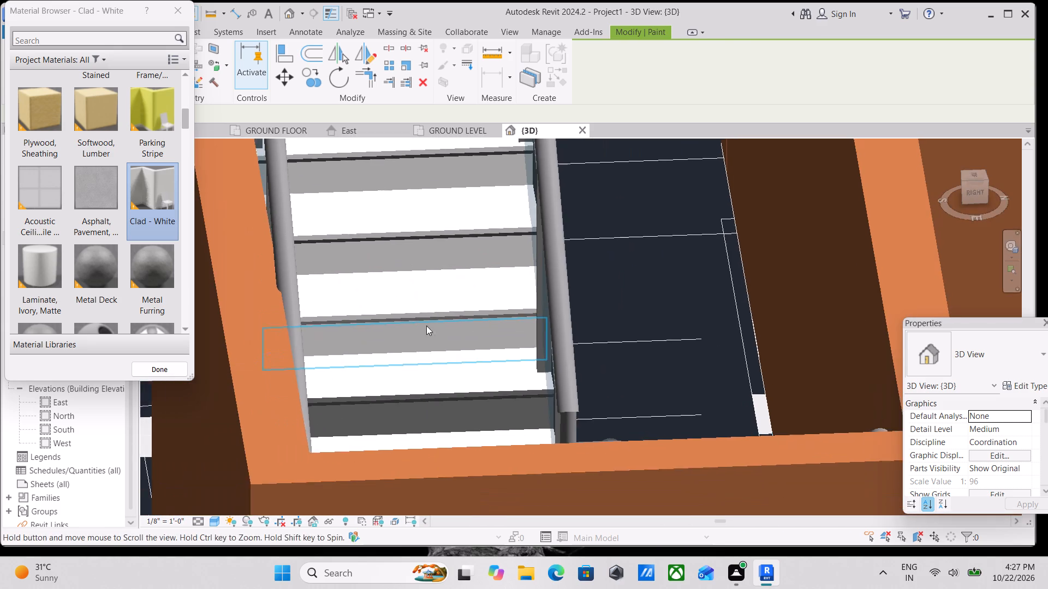
left_click(427, 401)
scroll(421, 392, "up", 9)
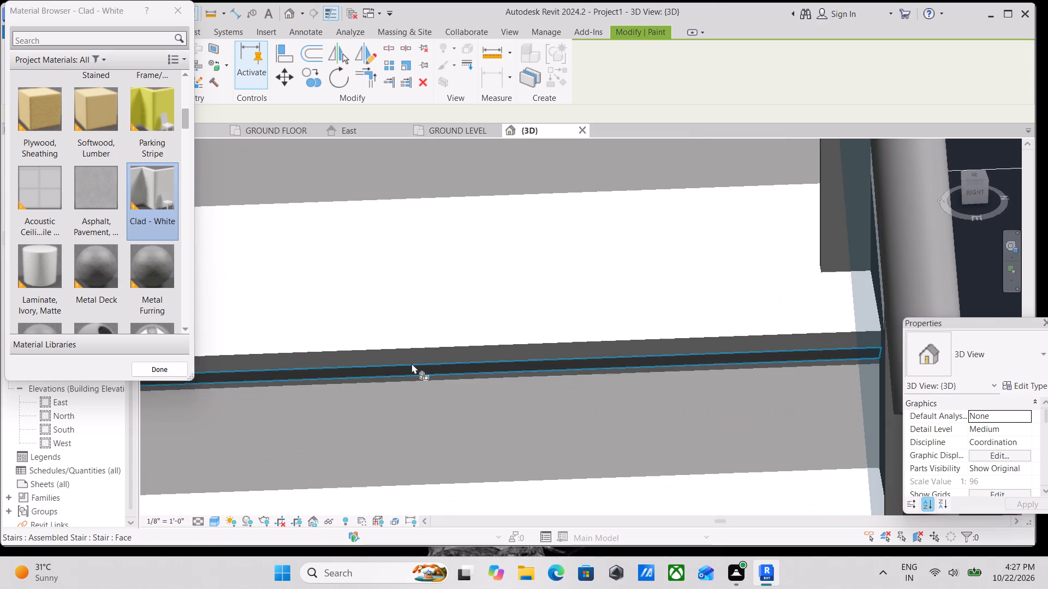
left_click(412, 363)
left_click(413, 354)
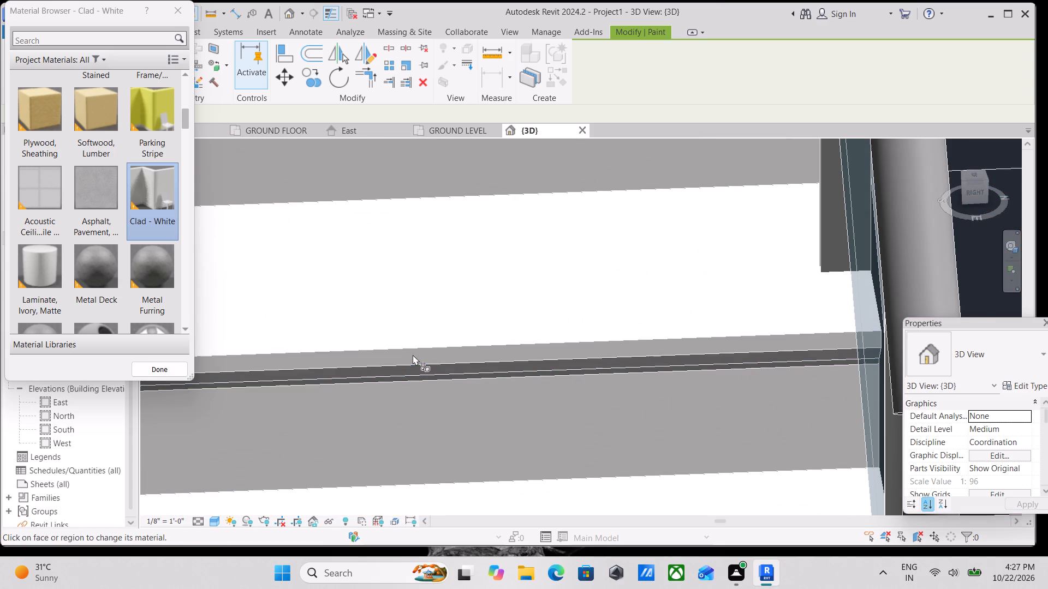
scroll(437, 371, "down", 2)
left_click(424, 372)
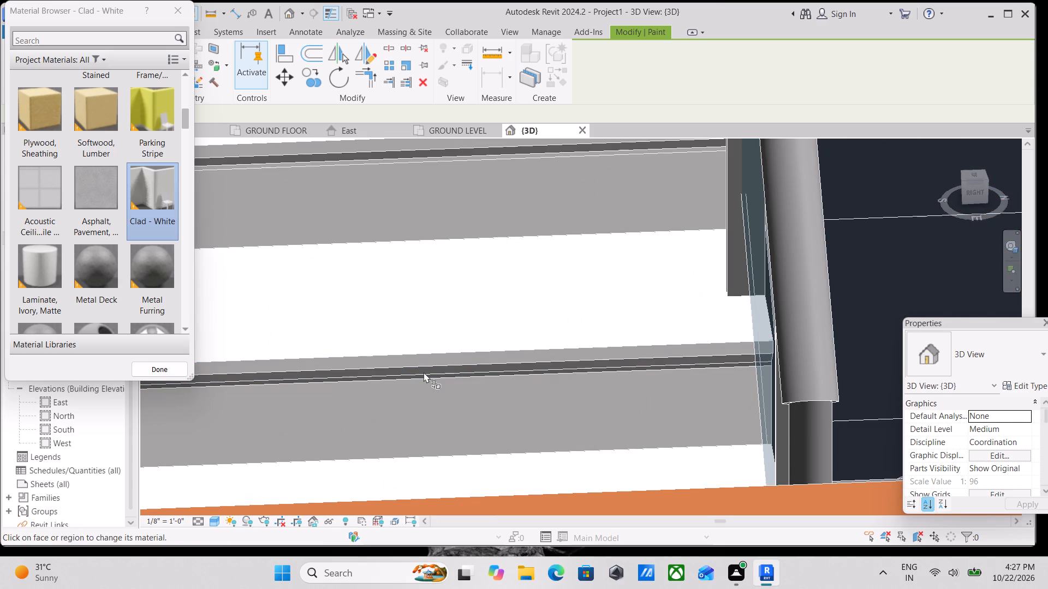
left_click(415, 366)
Paint the sloping top rail of the UP flight's inner glass panel railing with Clad - White.
scroll(415, 366, "down", 6)
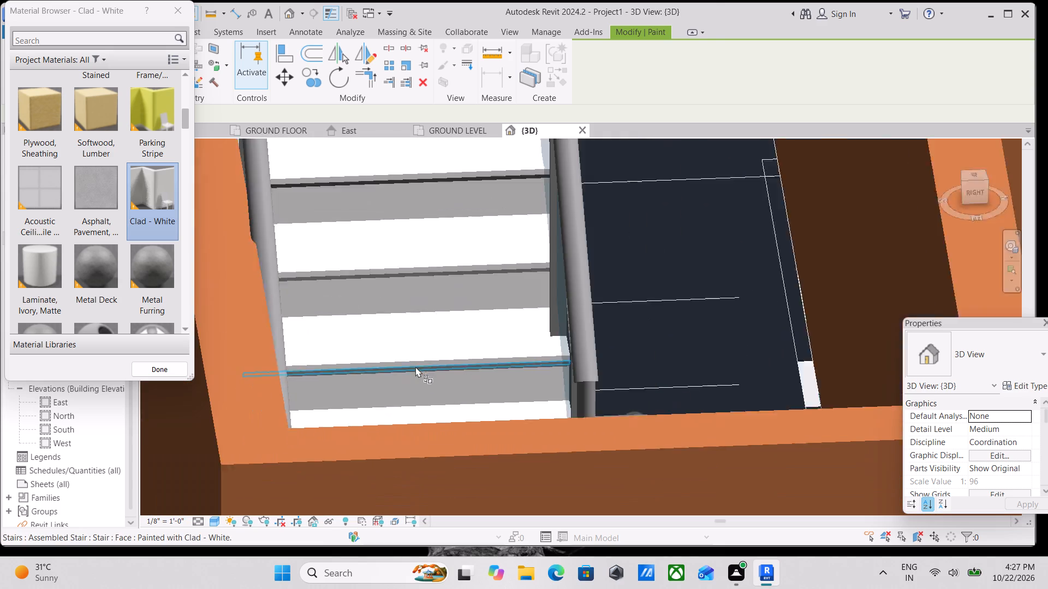
scroll(415, 366, "down", 1)
middle_click_drag(410, 371, 408, 284)
scroll(409, 270, "down", 8)
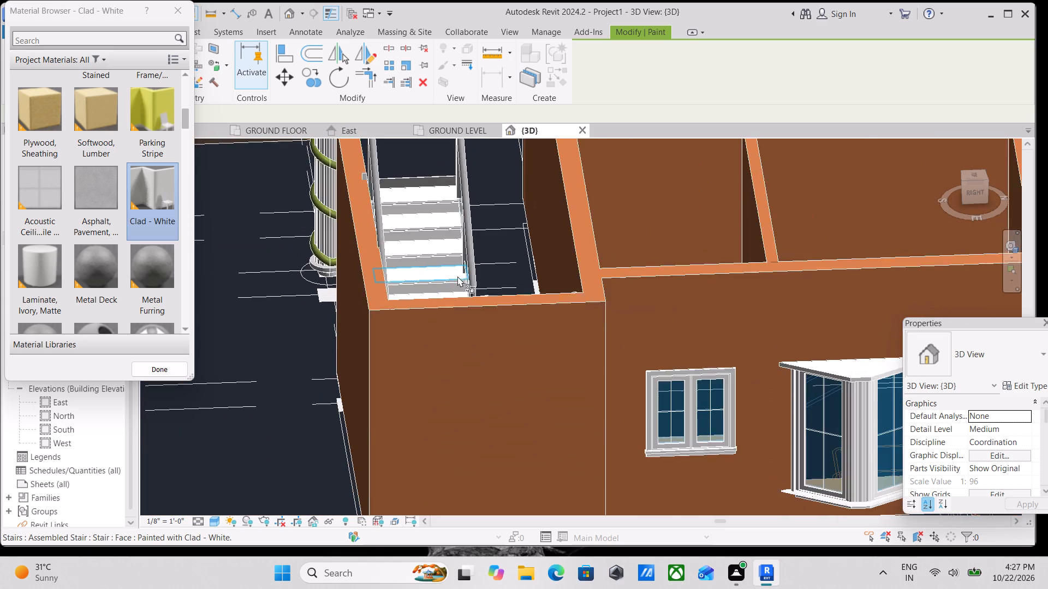
middle_click_drag(455, 279, 398, 341, "shift")
middle_click_drag(389, 296, 364, 485)
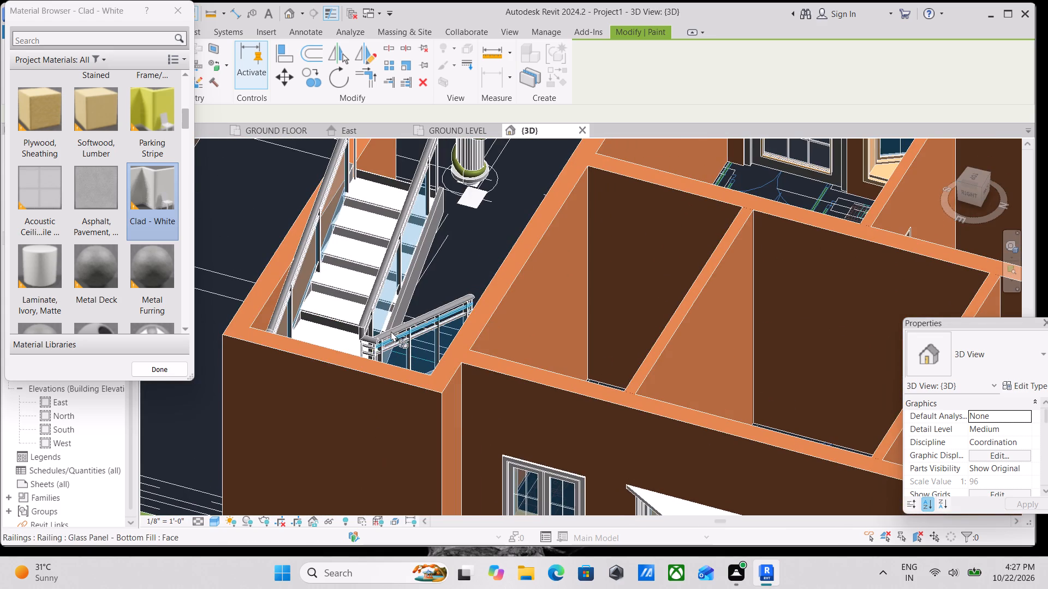
scroll(391, 331, "up", 6)
left_click(392, 331)
scroll(394, 344, "up", 2)
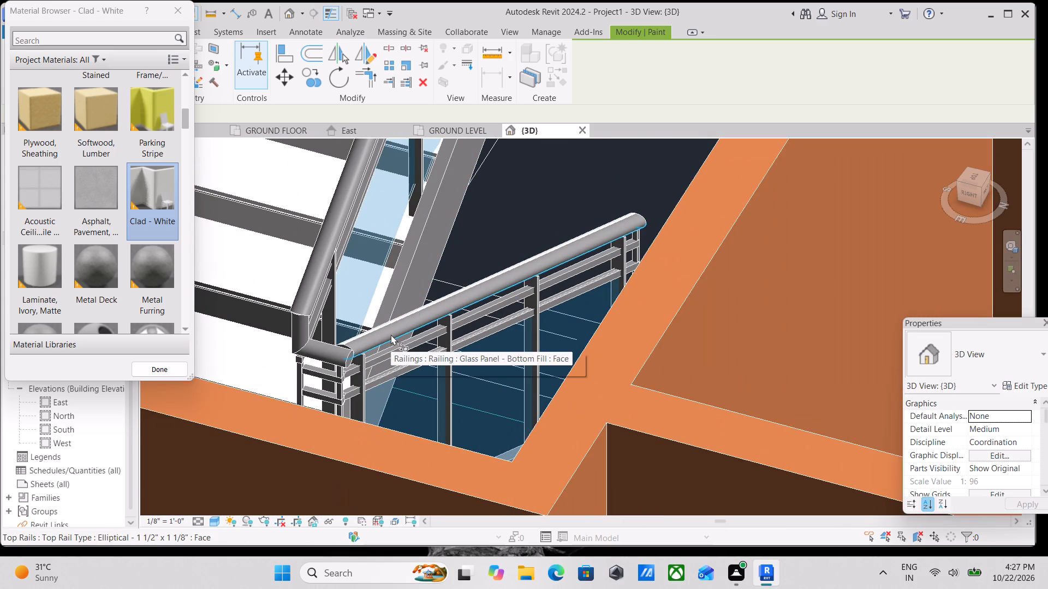
left_click(391, 334)
left_click(390, 327)
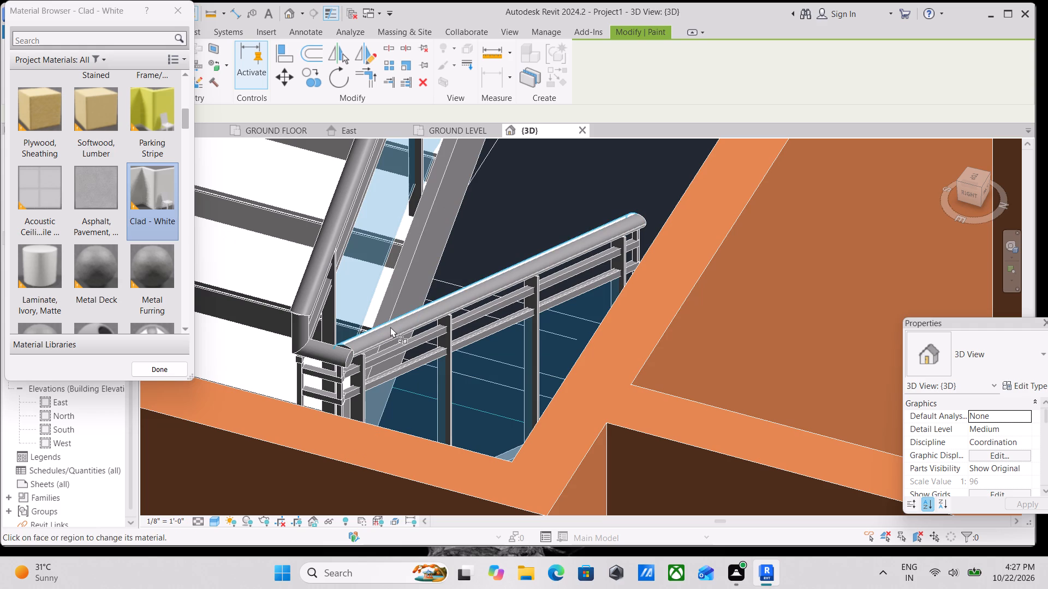
left_click(392, 332)
Examine the staircase from the opposite side, checking the painted steps and the top rails around the landing.
scroll(392, 332, "down", 8)
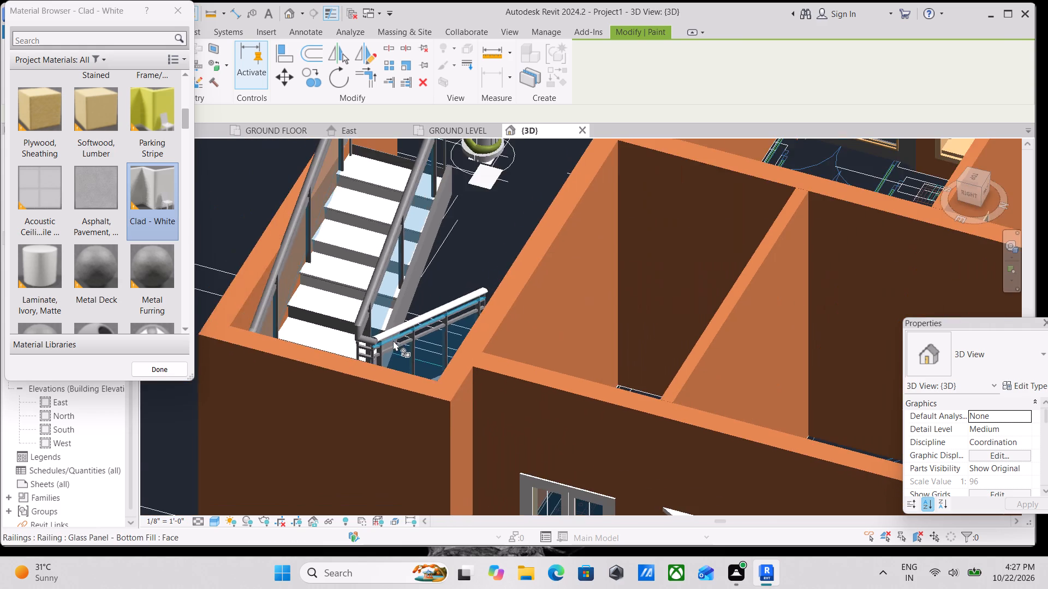
scroll(392, 341, "down", 5)
scroll(356, 316, "down", 1)
middle_click_drag(353, 317, 356, 318, "shift")
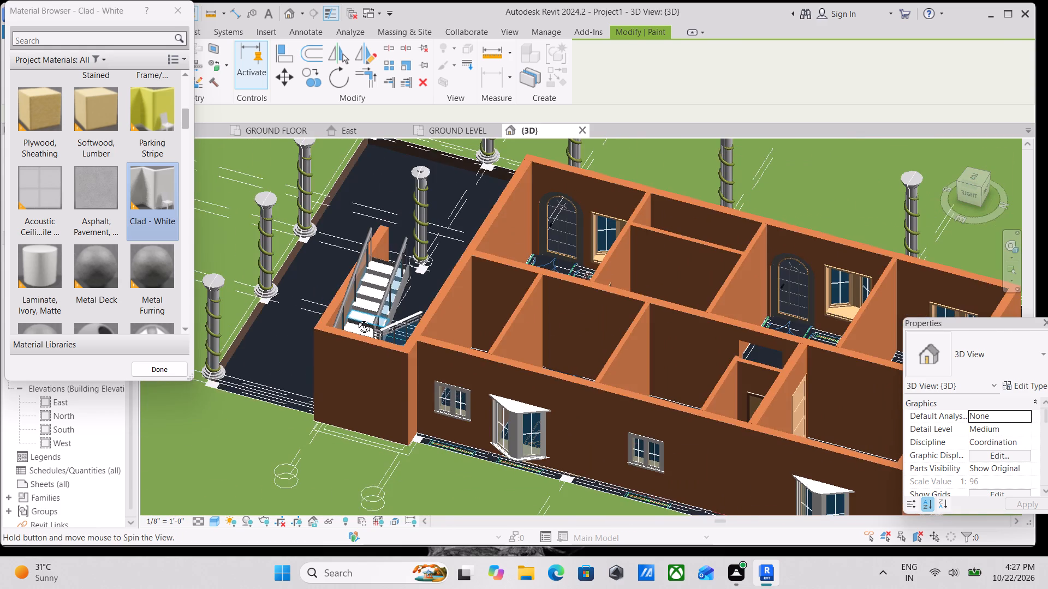
middle_click_drag(356, 318, 560, 317, "shift")
middle_click_drag(557, 321, 294, 255)
middle_click_drag(443, 441, 610, 353, "shift")
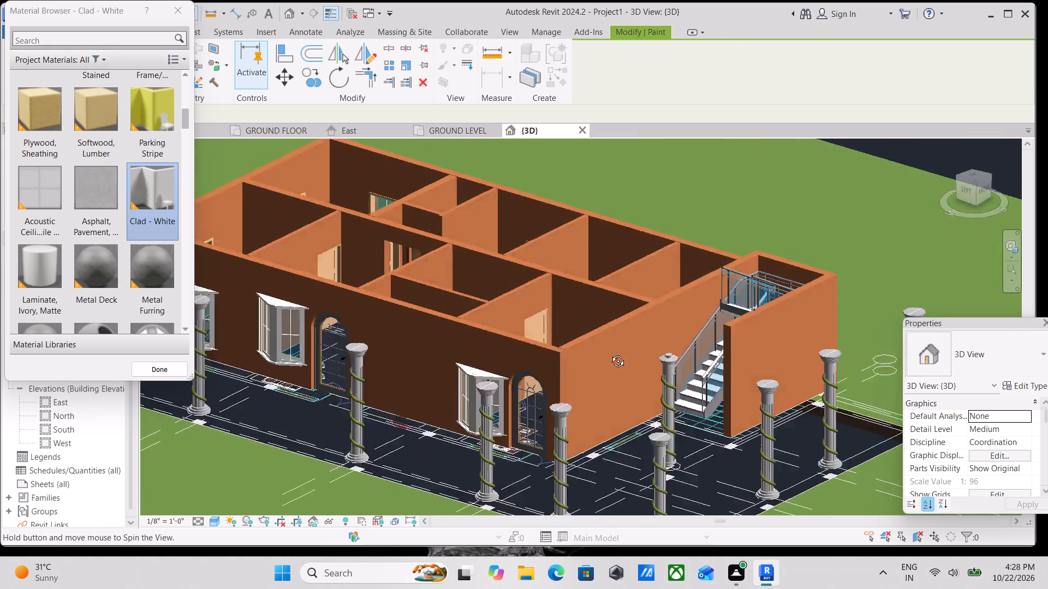
middle_click_drag(610, 353, 667, 362, "shift")
middle_click_drag(656, 367, 459, 434)
scroll(568, 329, "up", 2)
middle_click_drag(562, 330, 478, 430)
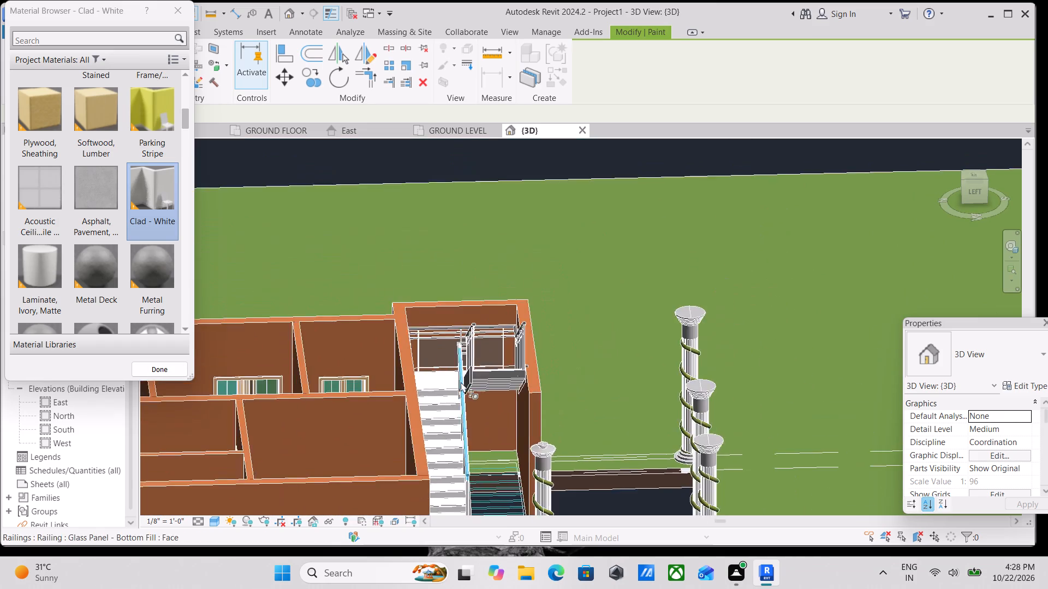
scroll(469, 347, "up", 6)
scroll(478, 343, "down", 2)
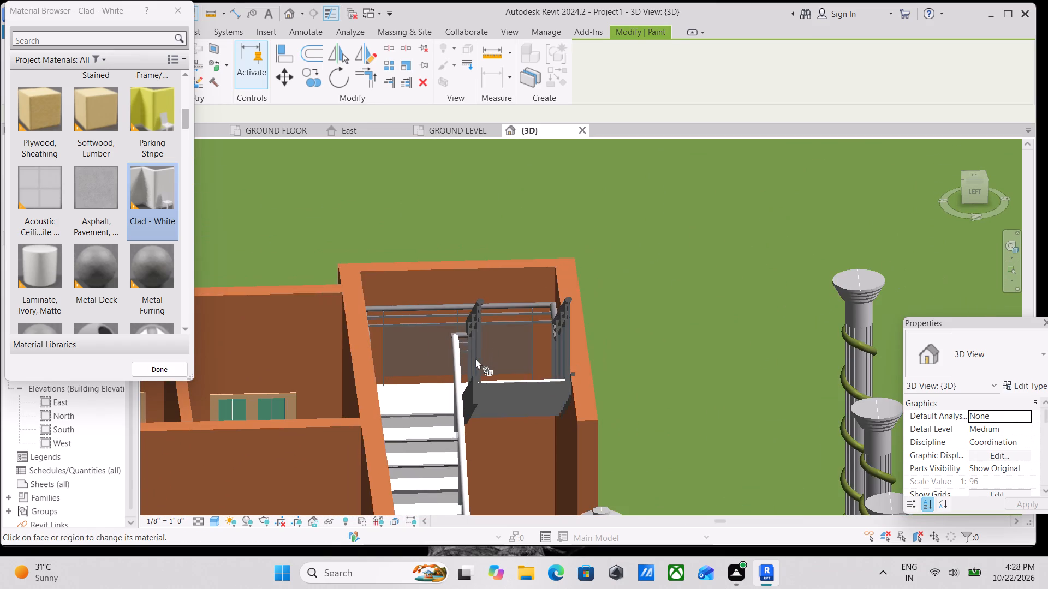
middle_click_drag(468, 361, 502, 502, "shift")
scroll(468, 361, "down", 1, "shift")
middle_click_drag(344, 281, 414, 516)
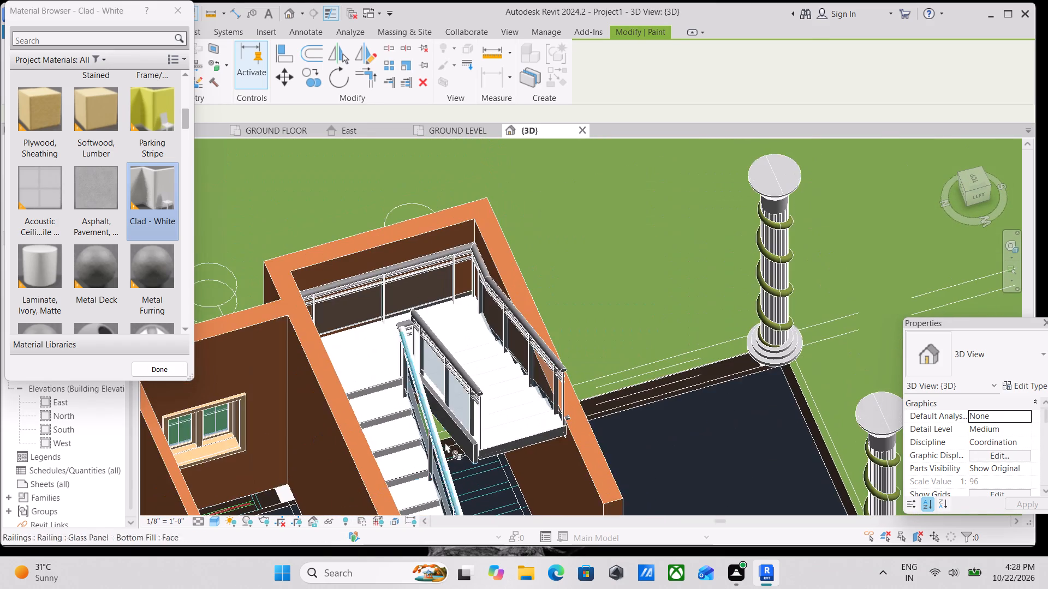
scroll(478, 413, "up", 2)
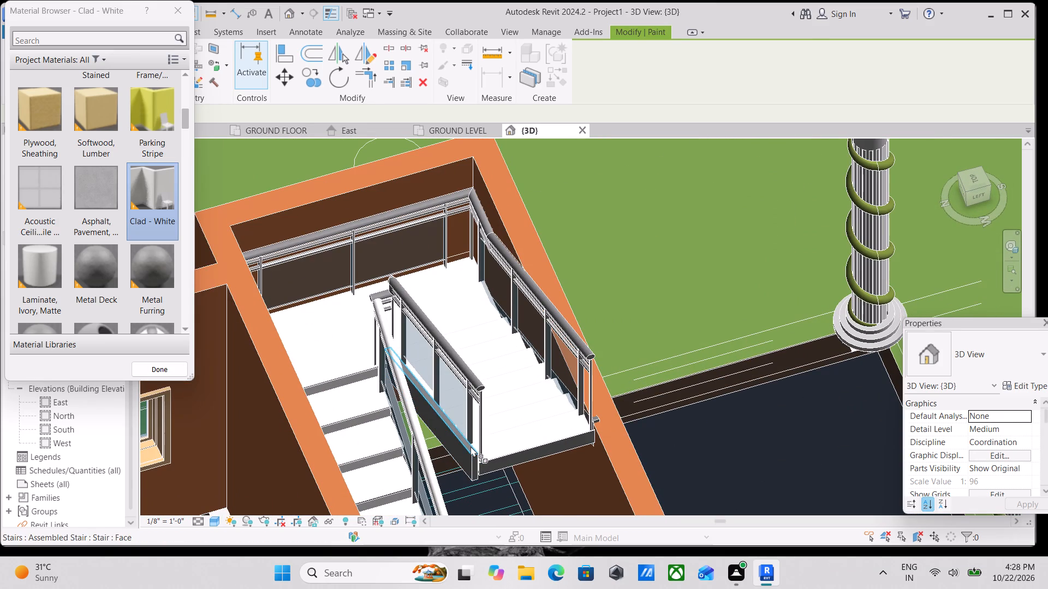
scroll(415, 274, "up", 1)
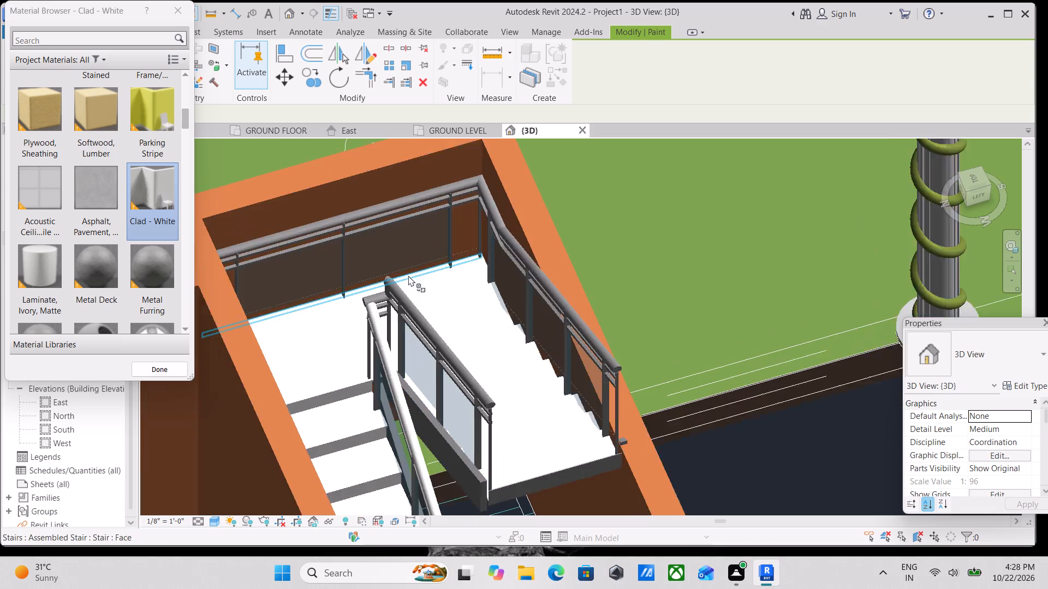
scroll(408, 275, "up", 5)
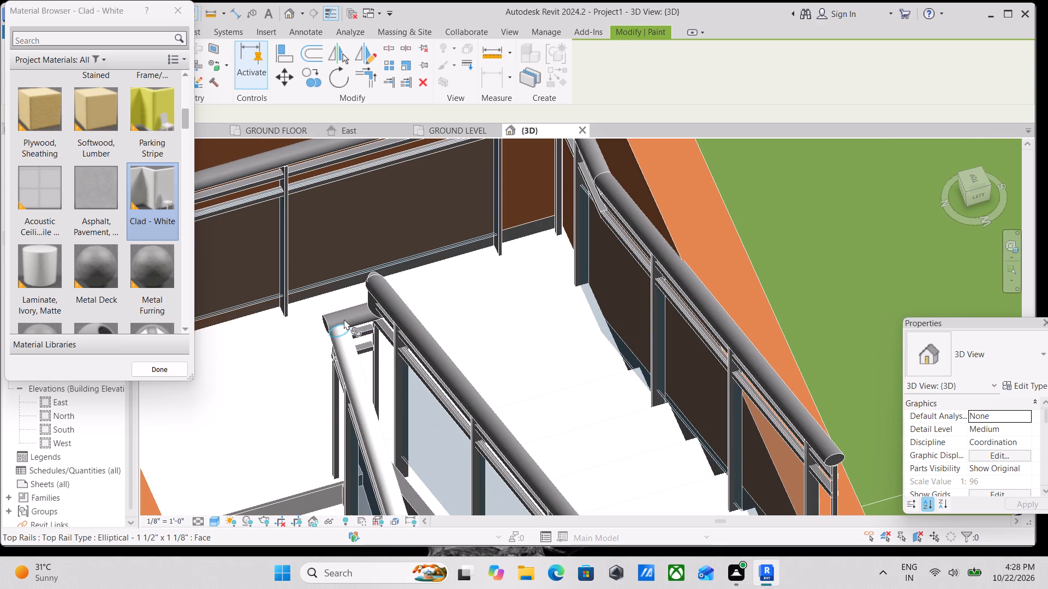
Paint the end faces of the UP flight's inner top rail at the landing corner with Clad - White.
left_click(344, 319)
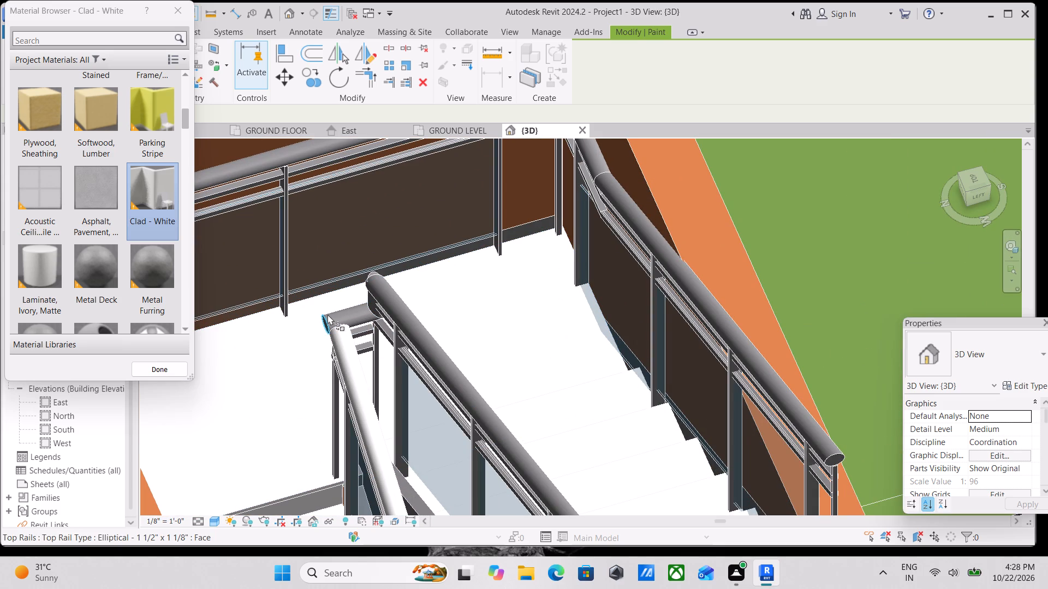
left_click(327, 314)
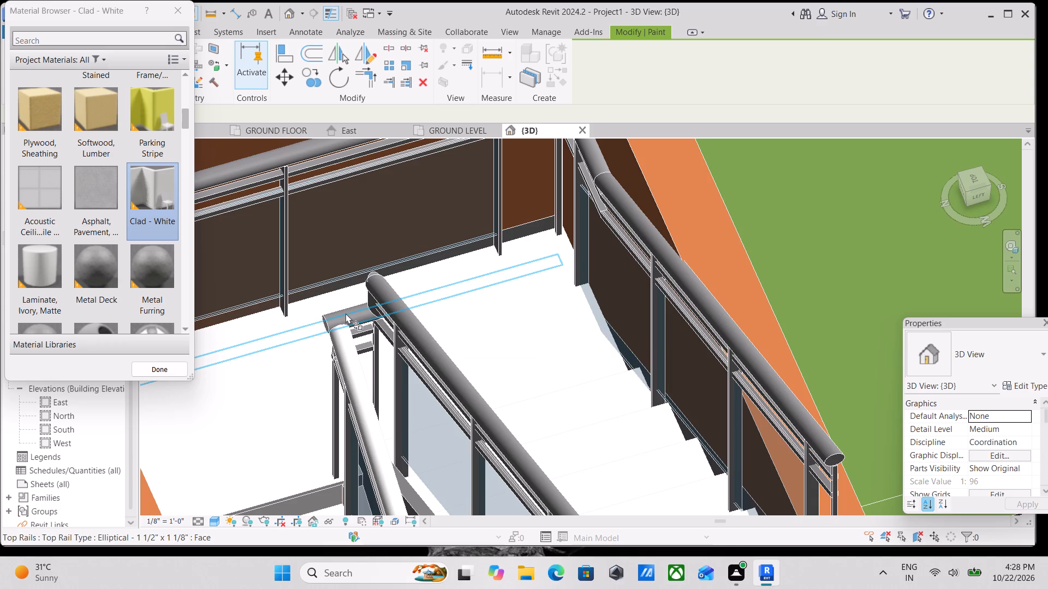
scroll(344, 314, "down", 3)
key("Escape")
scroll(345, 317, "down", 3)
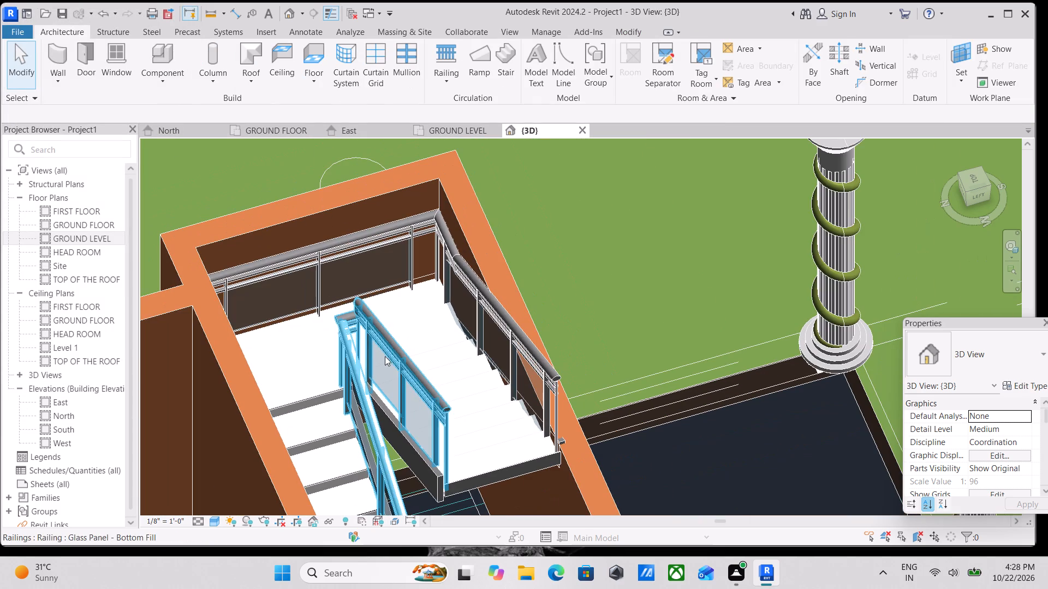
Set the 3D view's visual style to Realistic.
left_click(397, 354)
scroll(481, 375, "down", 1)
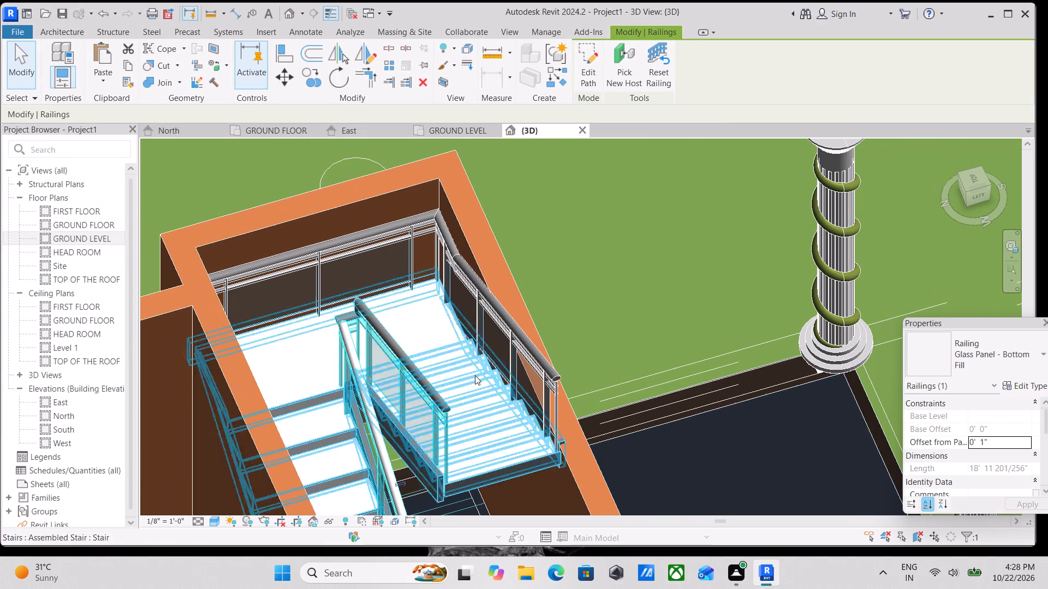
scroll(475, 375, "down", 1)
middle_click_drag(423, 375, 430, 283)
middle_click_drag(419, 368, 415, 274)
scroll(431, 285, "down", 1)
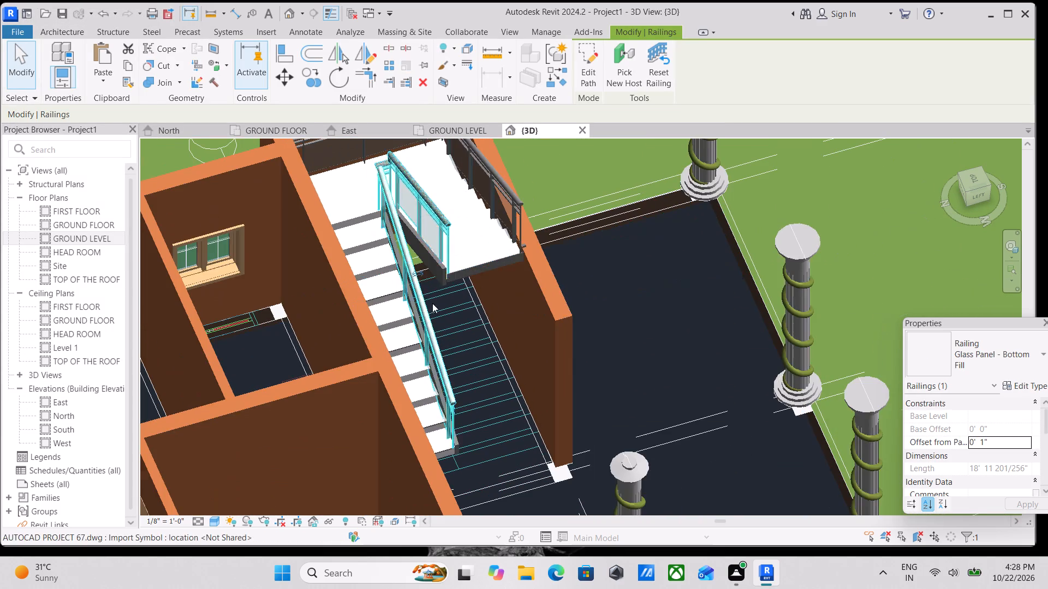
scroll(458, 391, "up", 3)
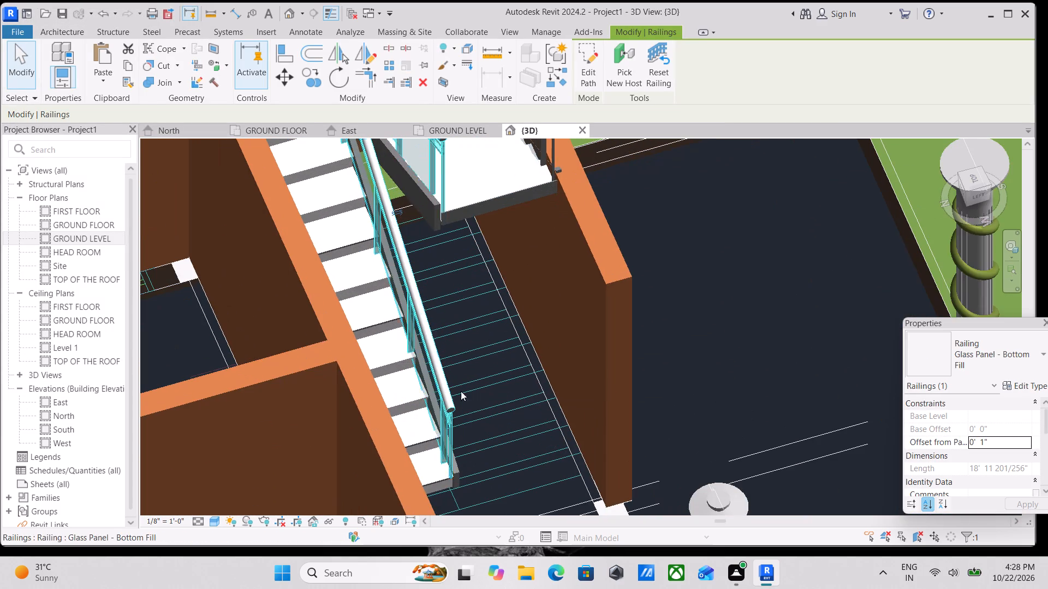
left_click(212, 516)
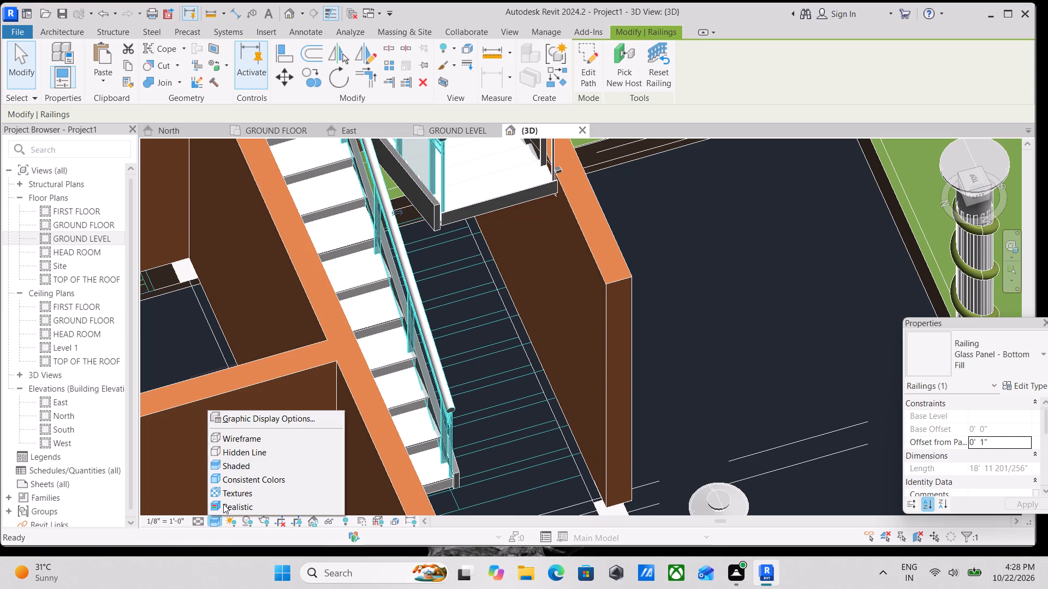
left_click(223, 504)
Examine the white-painted staircase and its railings from several sides of the house.
scroll(395, 404, "down", 3)
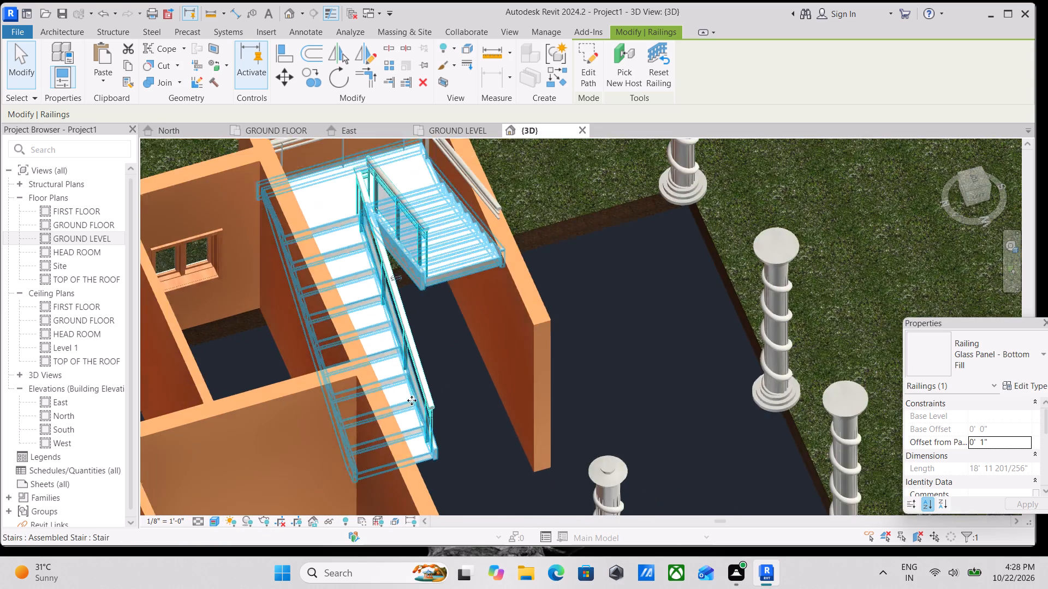
scroll(419, 396, "down", 5)
middle_click_drag(444, 406, 335, 345, "shift")
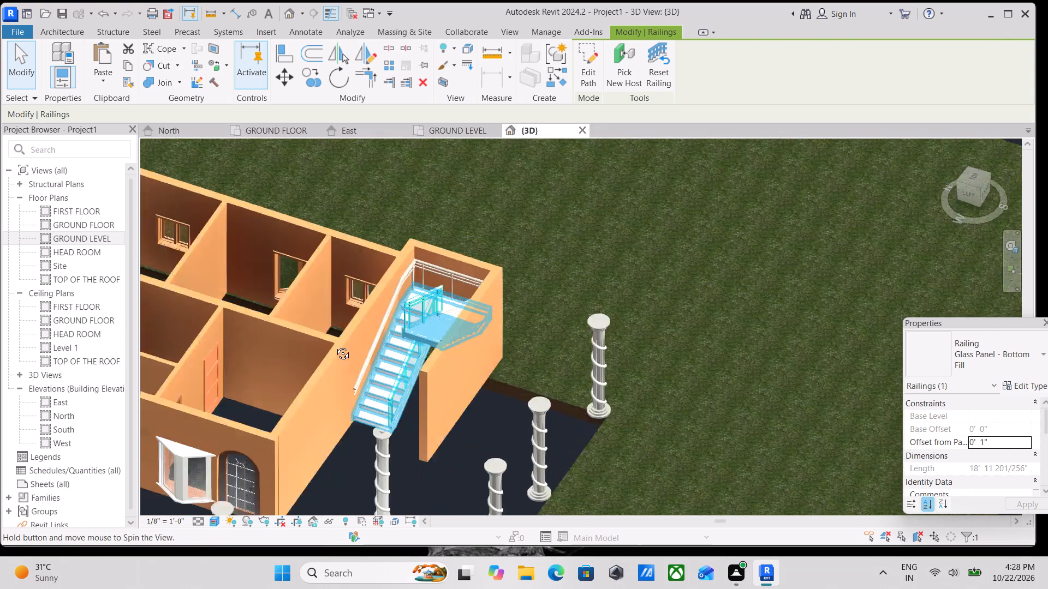
middle_click_drag(335, 345, 533, 345, "shift")
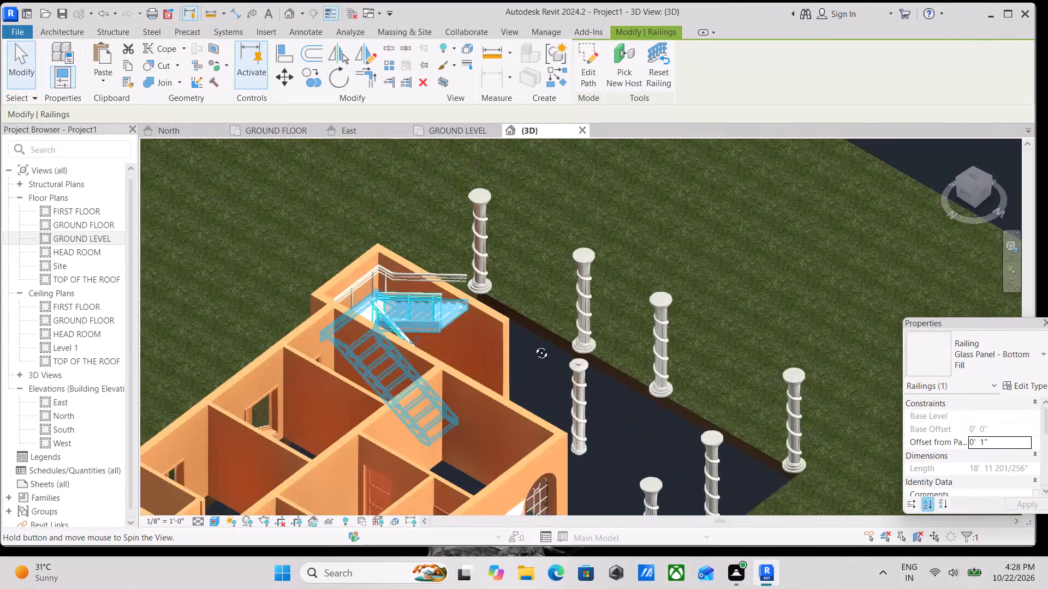
middle_click_drag(533, 345, 440, 374, "shift")
scroll(425, 361, "up", 3)
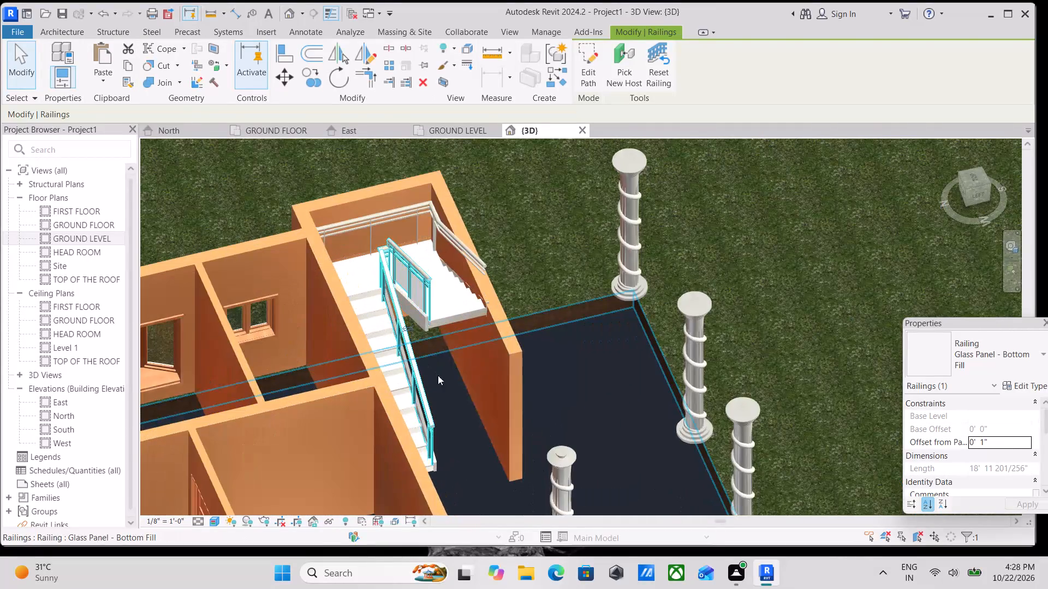
middle_click_drag(444, 384, 313, 342, "shift")
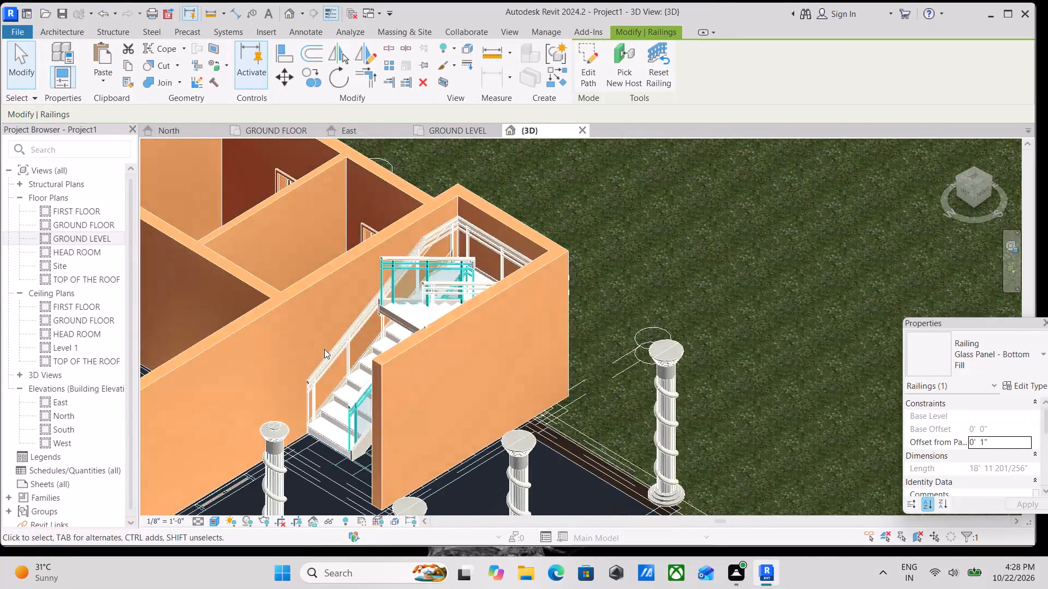
scroll(349, 394, "up", 4)
Examine the inner glass panel railing along the UP flight up close, especially the top rail's lower end and posts.
left_click(349, 435)
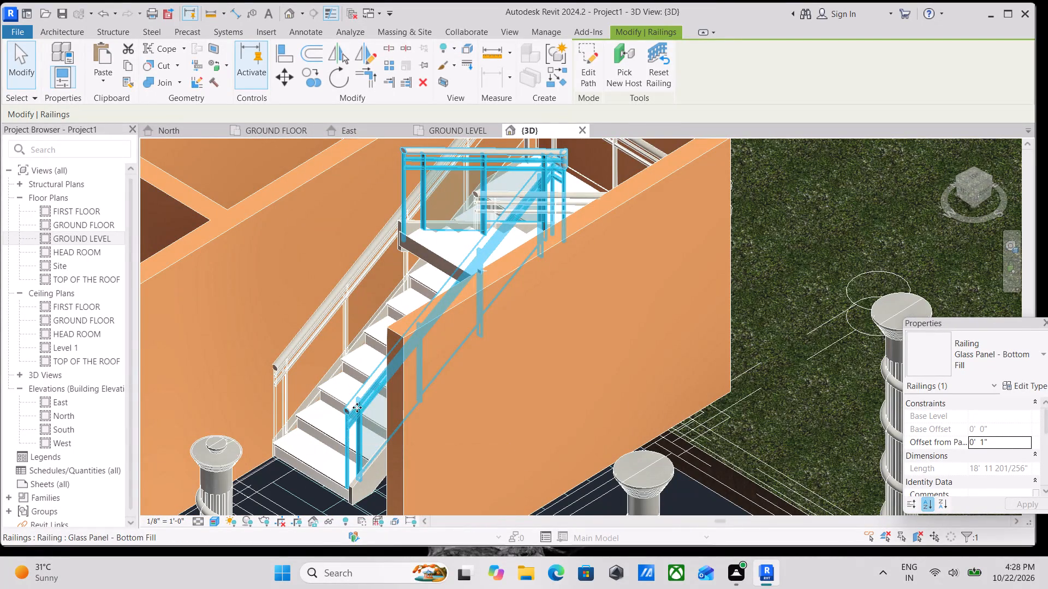
key("Escape")
scroll(348, 416, "up", 3)
key("Escape")
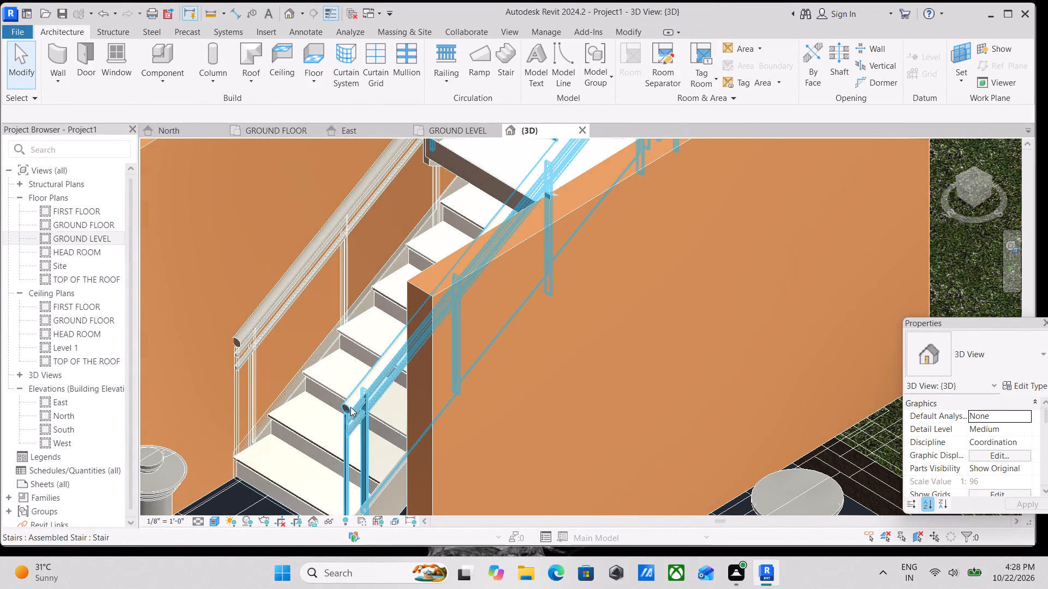
left_click(350, 407)
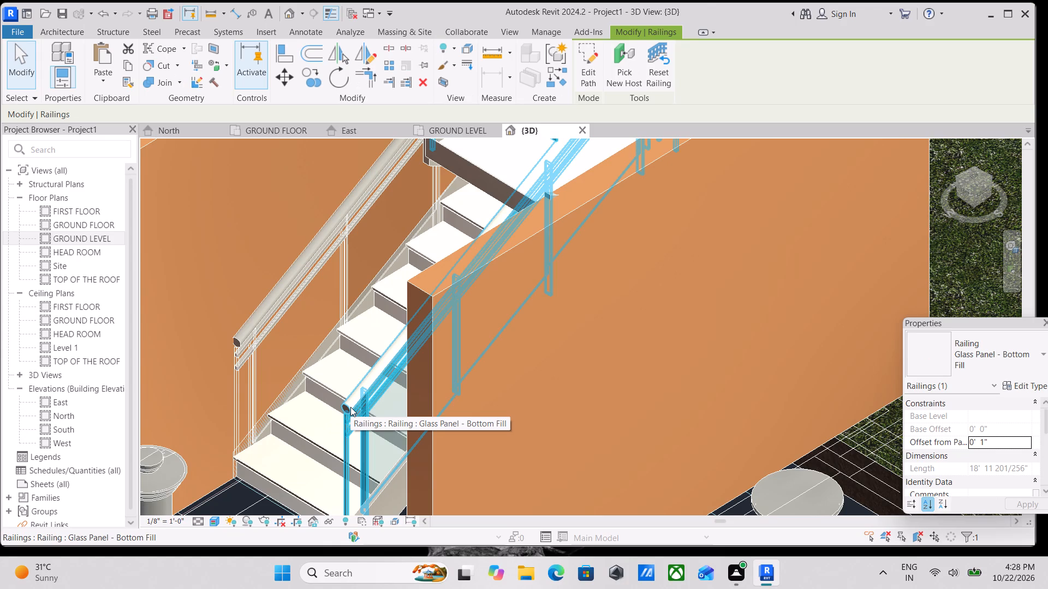
scroll(340, 413, "up", 3)
key("Escape")
scroll(354, 403, "down", 4)
key("Escape")
scroll(351, 425, "down", 2)
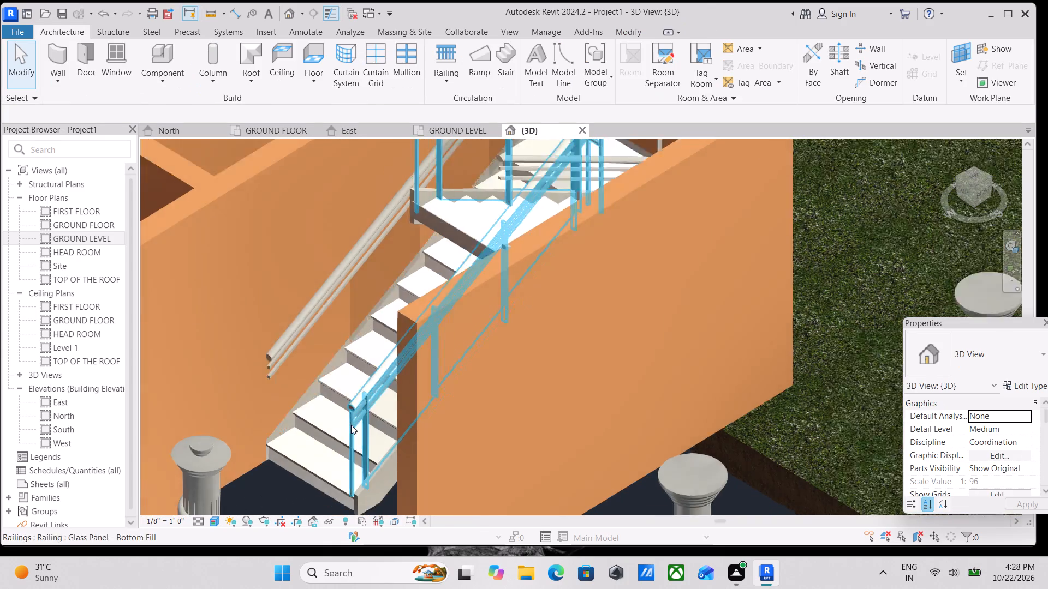
scroll(351, 425, "down", 1)
middle_click(351, 425)
middle_click_drag(347, 425, 493, 480)
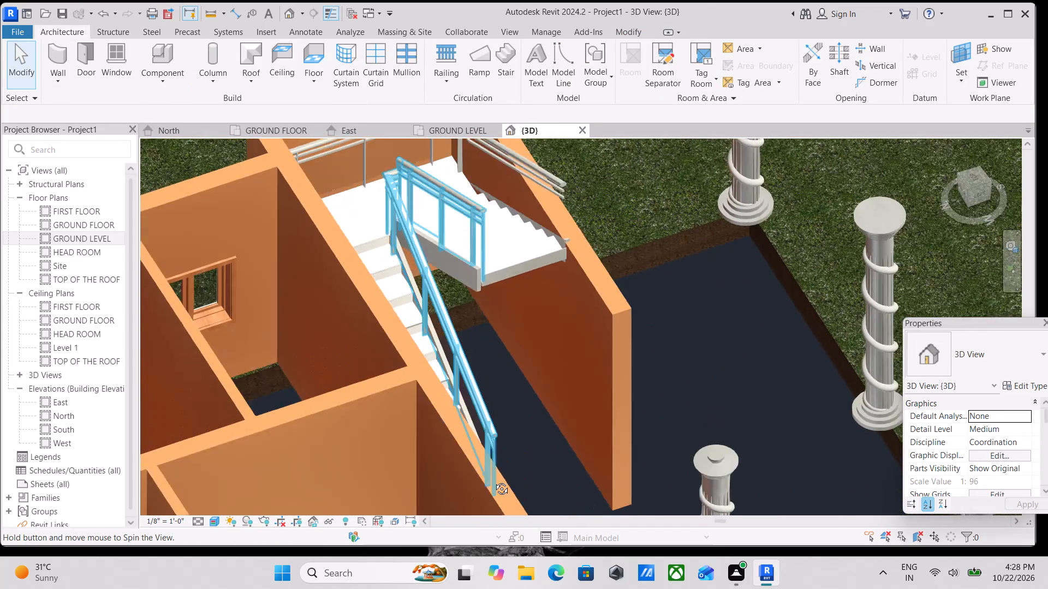
middle_click_drag(493, 480, 493, 498)
scroll(440, 326, "up", 2)
key("Escape")
scroll(521, 454, "up", 4)
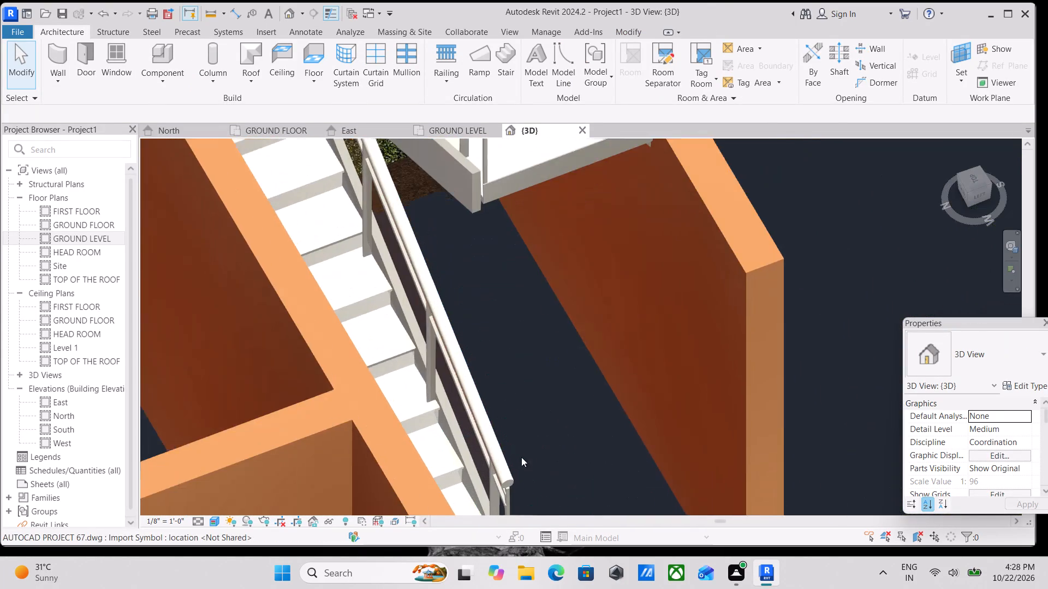
middle_click_drag(515, 400, 496, 394)
scroll(362, 339, "up", 8)
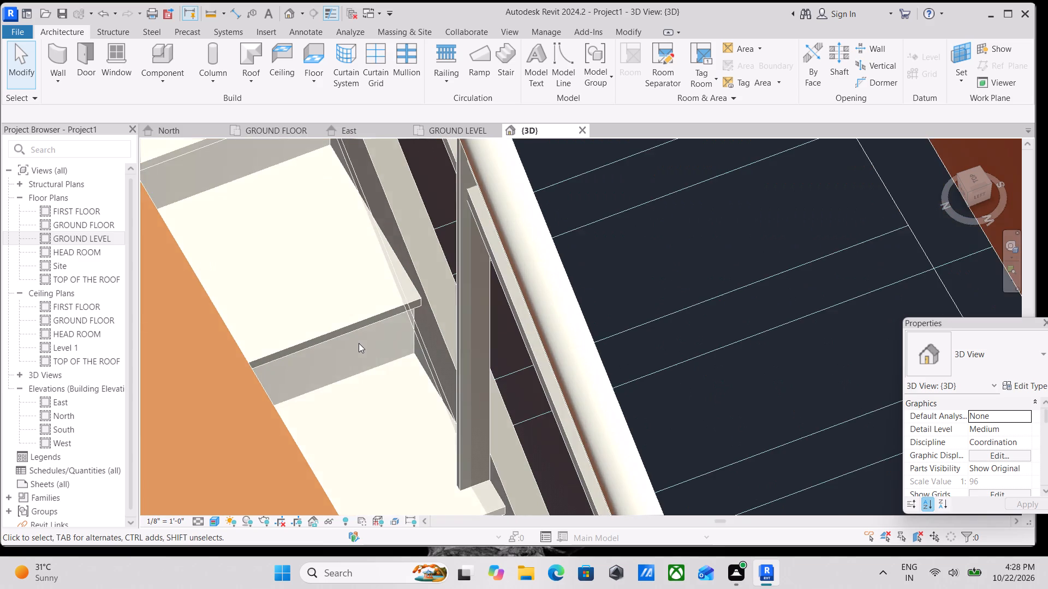
scroll(359, 343, "down", 14)
scroll(419, 409, "up", 2)
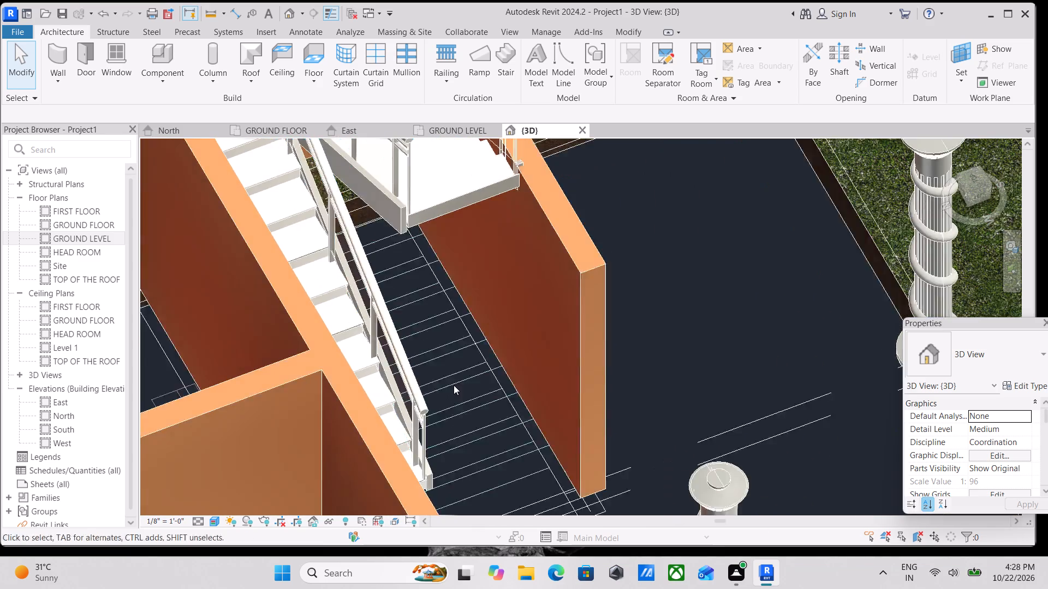
scroll(453, 386, "down", 2)
middle_click_drag(454, 385, 425, 429)
scroll(431, 295, "up", 7)
scroll(424, 299, "down", 4)
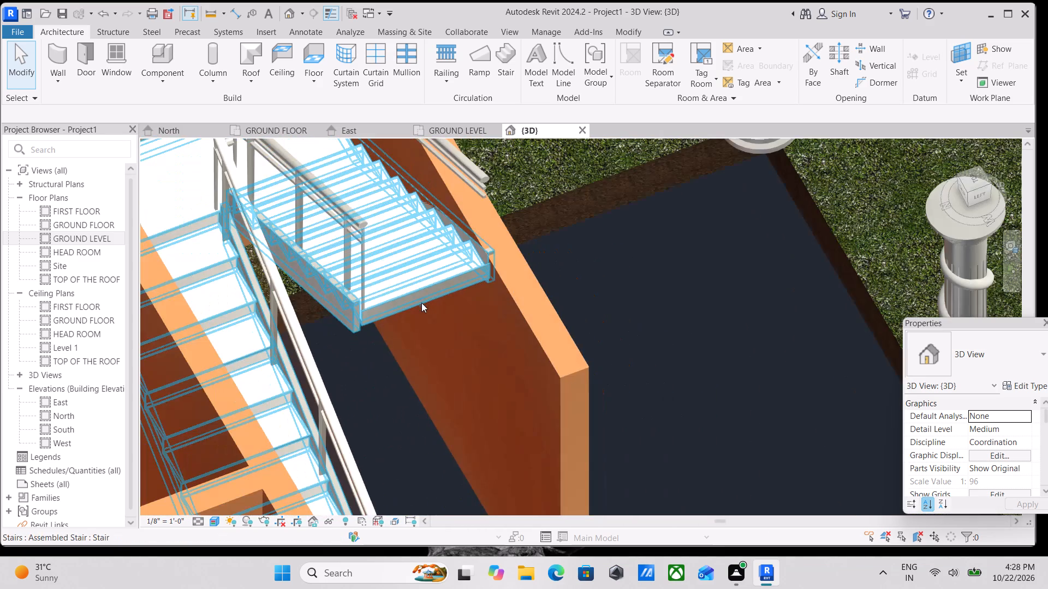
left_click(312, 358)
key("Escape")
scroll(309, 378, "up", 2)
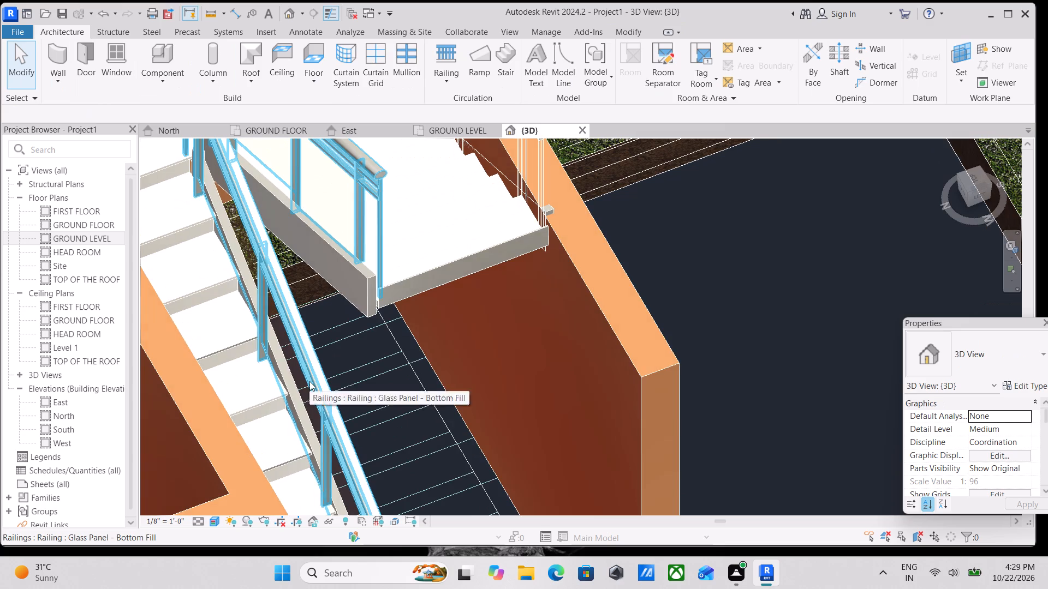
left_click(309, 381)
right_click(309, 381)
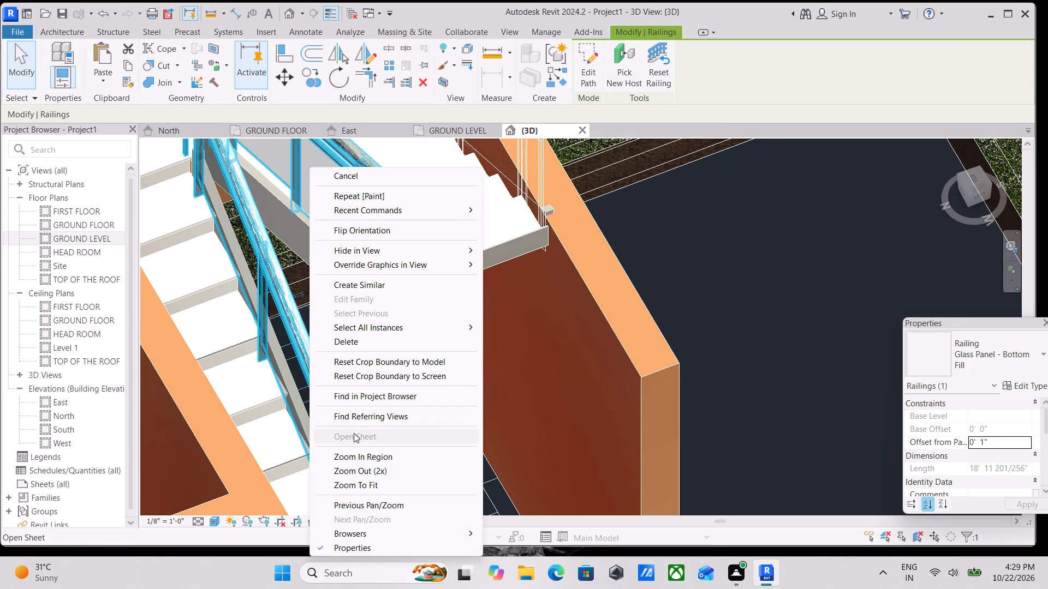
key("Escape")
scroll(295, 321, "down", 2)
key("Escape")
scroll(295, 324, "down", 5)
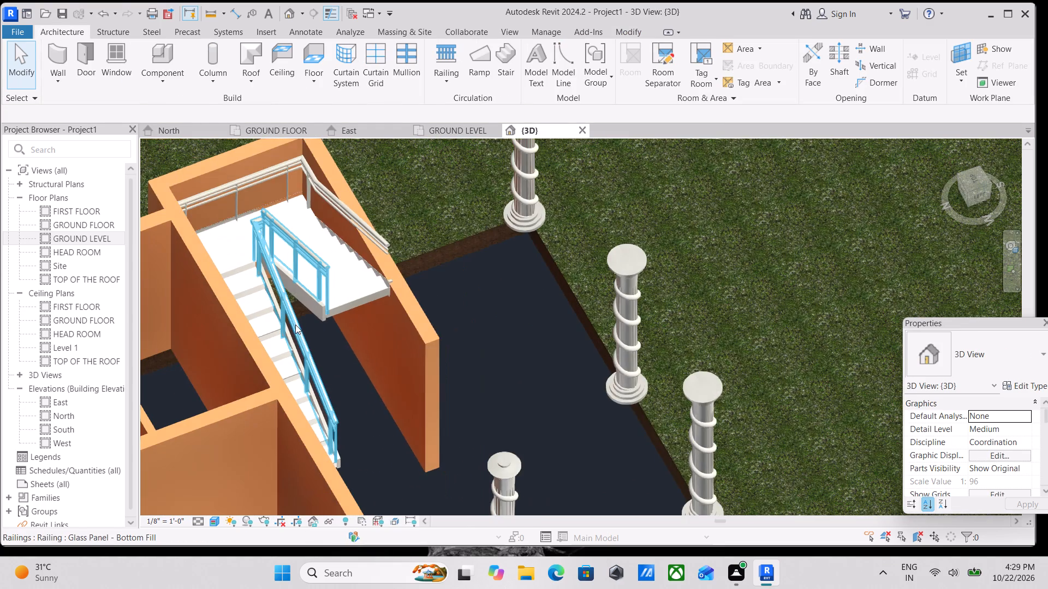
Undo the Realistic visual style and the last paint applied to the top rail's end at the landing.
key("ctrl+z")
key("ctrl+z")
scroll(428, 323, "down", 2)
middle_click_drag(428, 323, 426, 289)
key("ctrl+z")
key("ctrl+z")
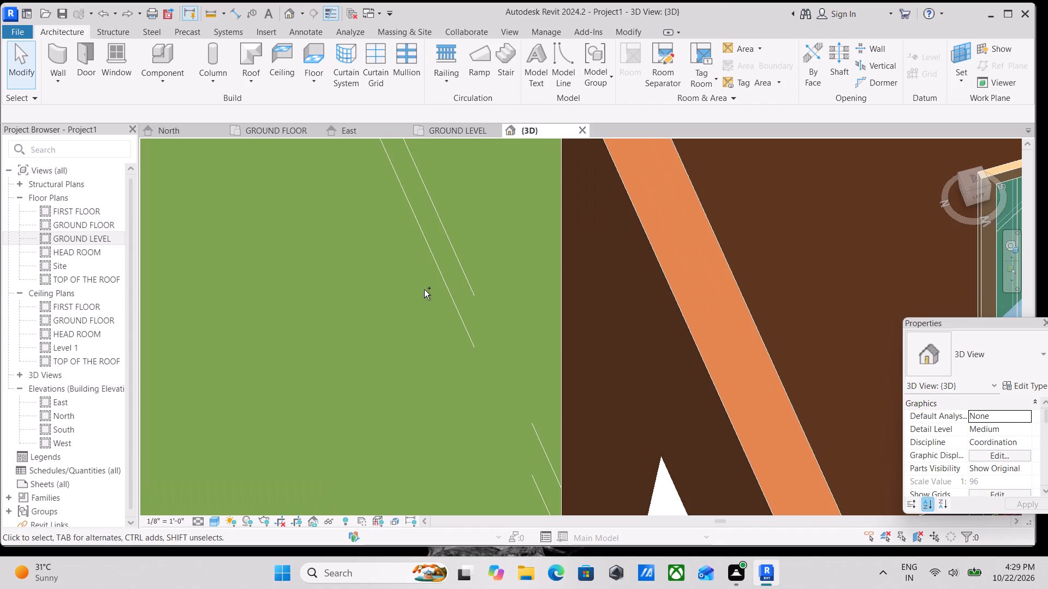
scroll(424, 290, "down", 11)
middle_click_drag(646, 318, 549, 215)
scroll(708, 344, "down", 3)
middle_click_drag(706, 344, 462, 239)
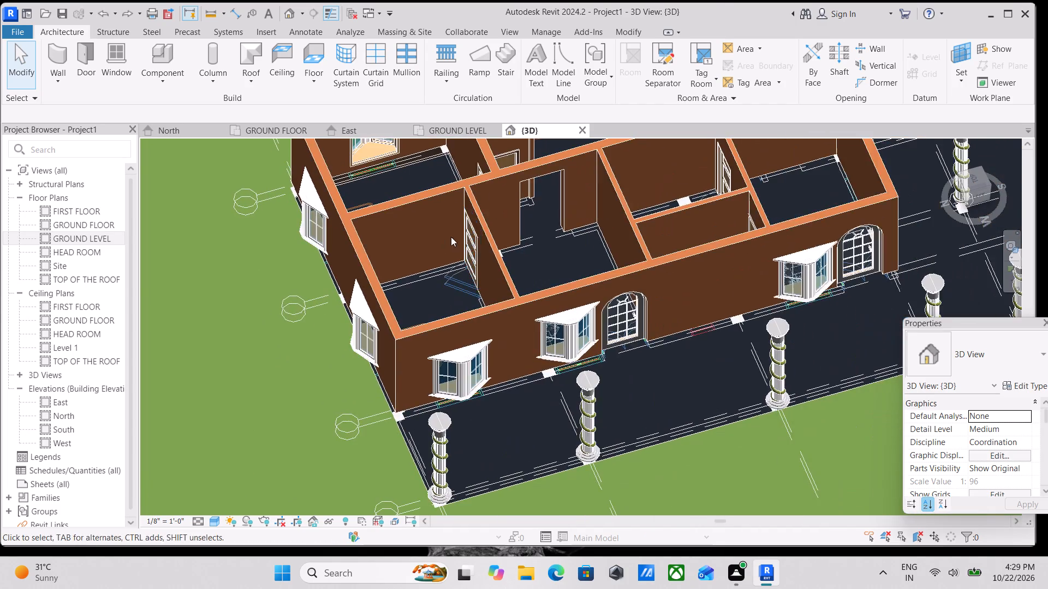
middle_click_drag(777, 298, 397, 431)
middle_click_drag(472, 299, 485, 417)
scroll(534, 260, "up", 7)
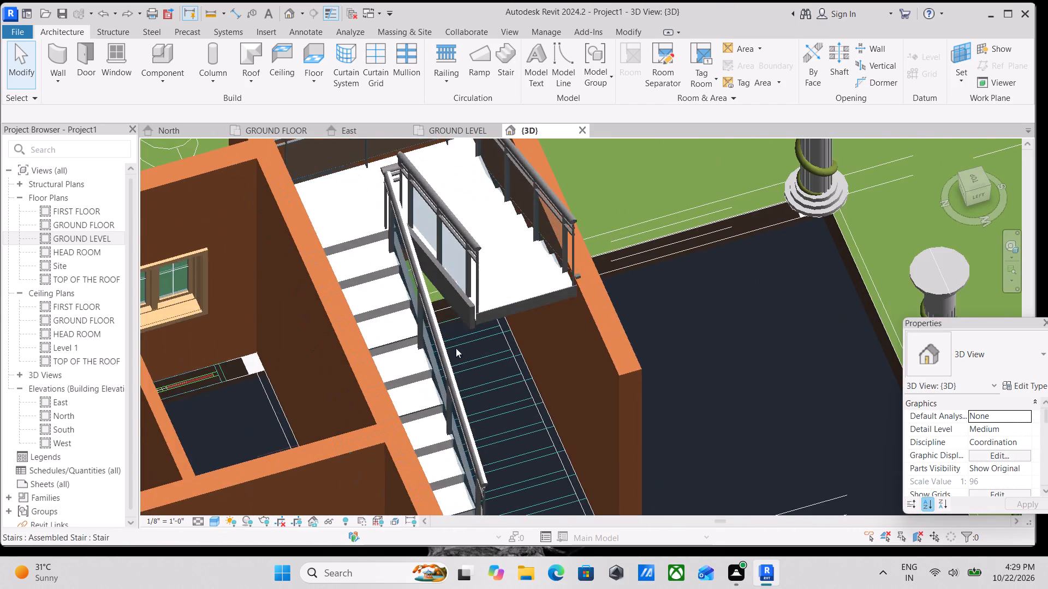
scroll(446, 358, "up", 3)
Undo the Clad - White paint on the sloping top rail of the UP flight's inner glass panel railing.
key("ctrl+z")
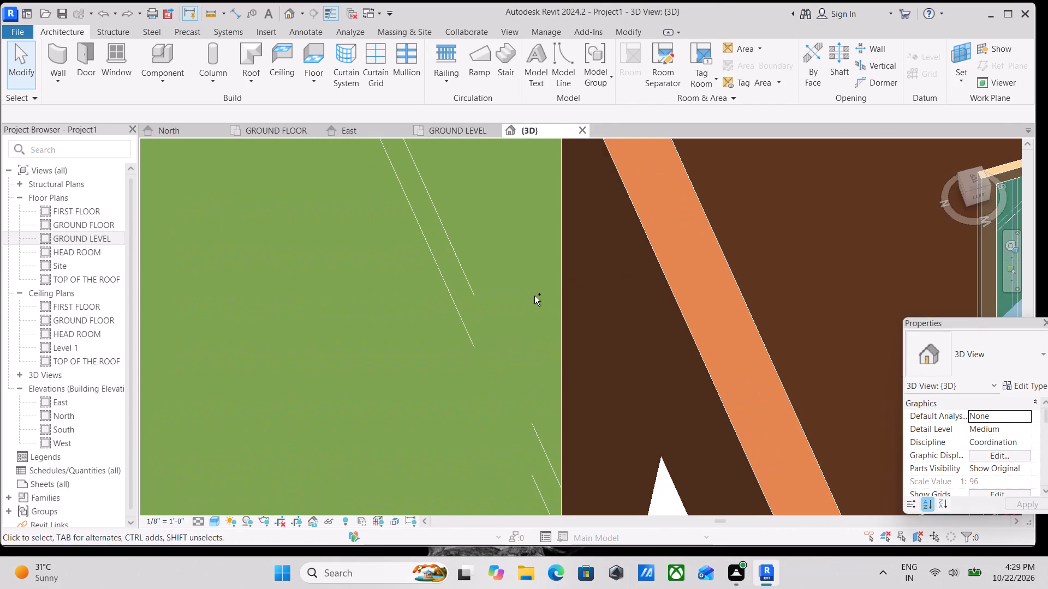
key("ctrl+z")
key("ctrl+z")
scroll(534, 296, "down", 7)
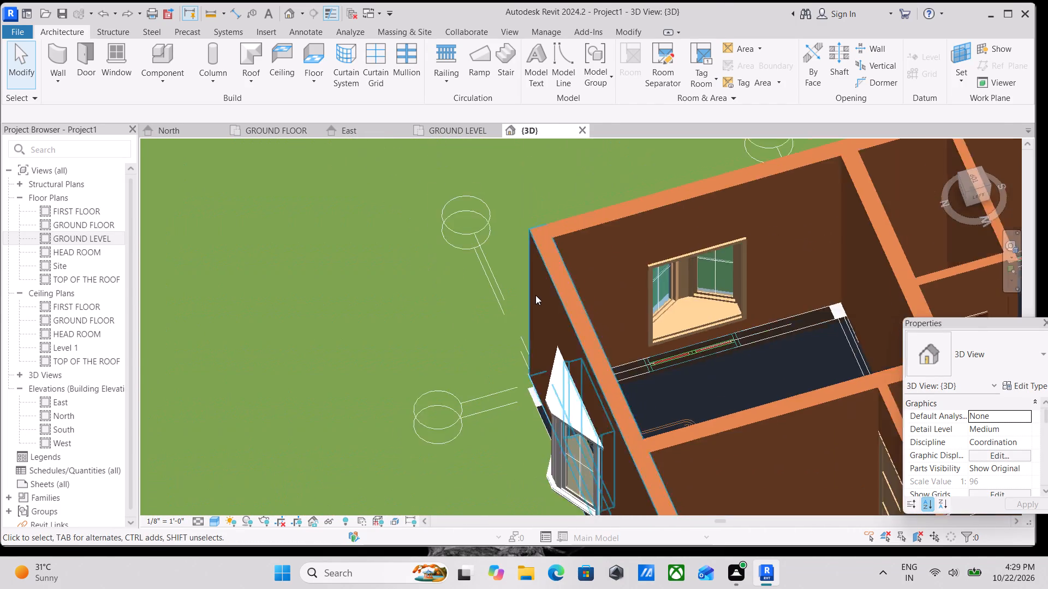
scroll(535, 295, "down", 8)
middle_click_drag(547, 296, 241, 289)
scroll(636, 175, "up", 6)
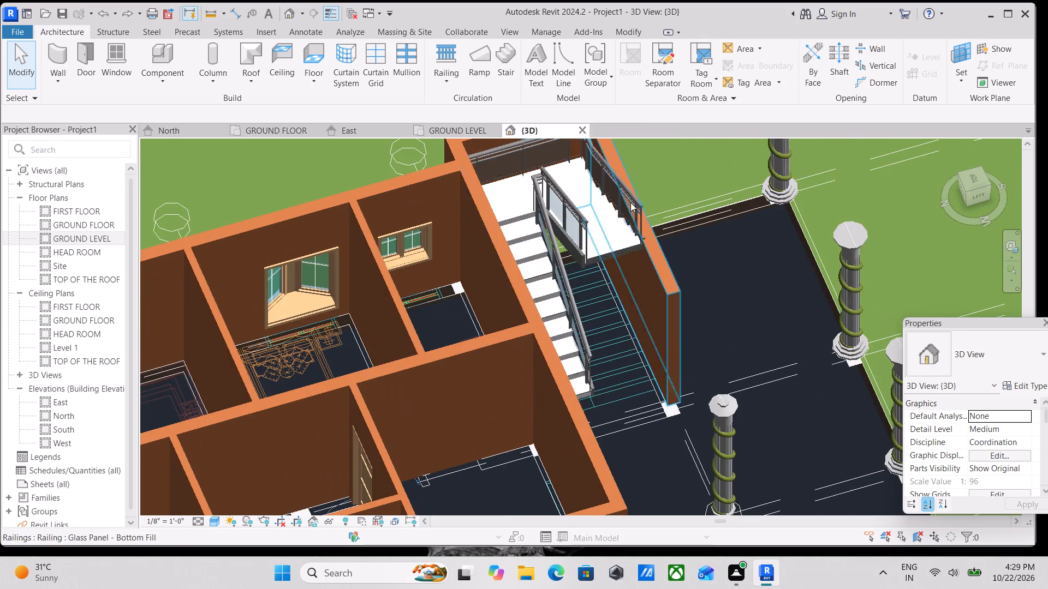
scroll(602, 291, "up", 4)
key("Escape")
scroll(576, 311, "up", 3)
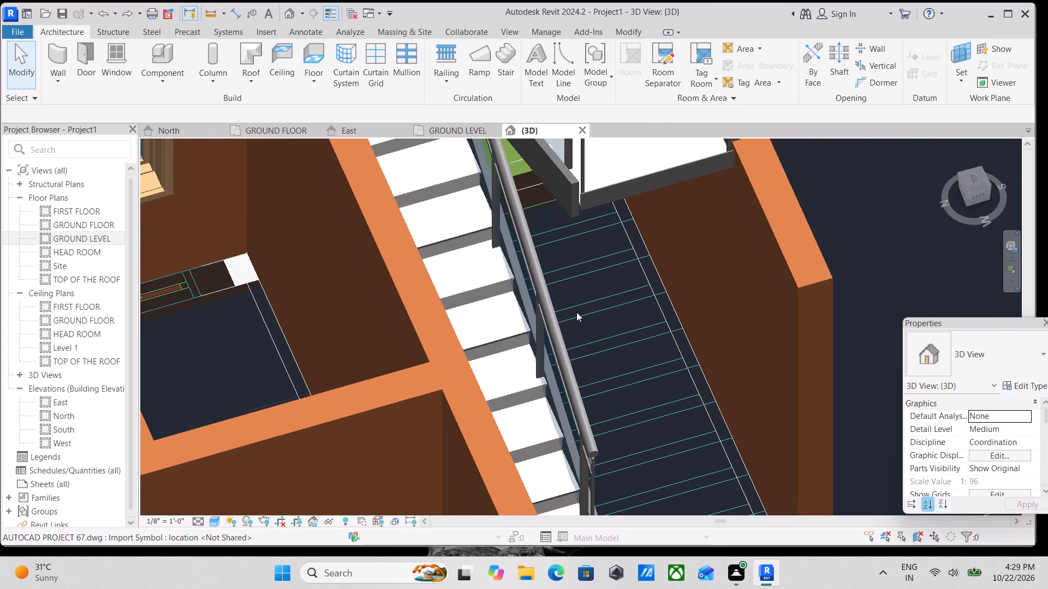
scroll(555, 318, "down", 4)
middle_click_drag(555, 318, 475, 447)
scroll(473, 417, "up", 1)
middle_click_drag(472, 413, 400, 285)
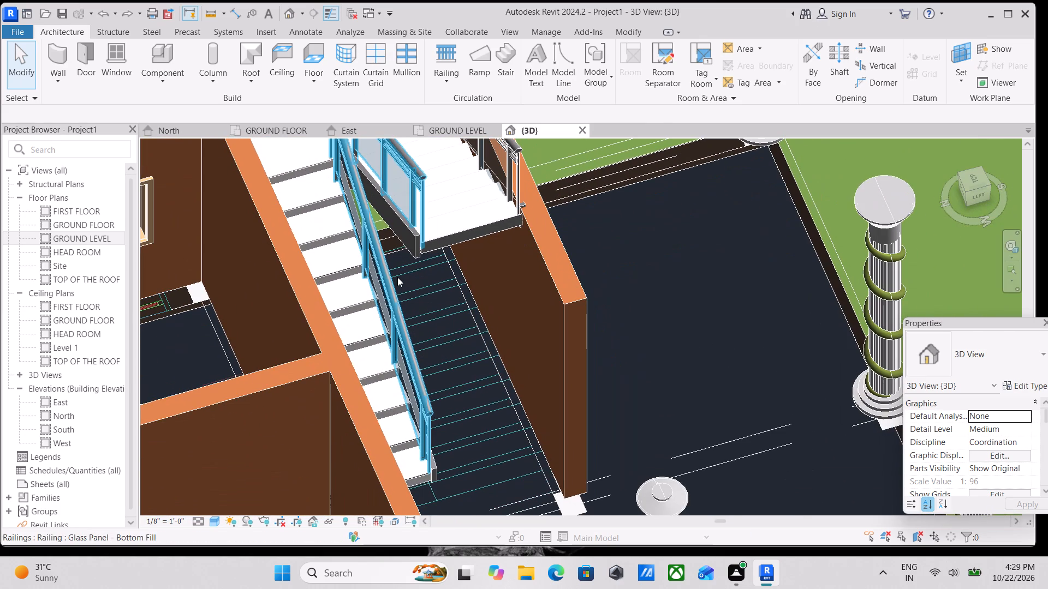
Paint the front face and the nosing underside faces of the UP flight's lowest step Clad - White.
type("PT")
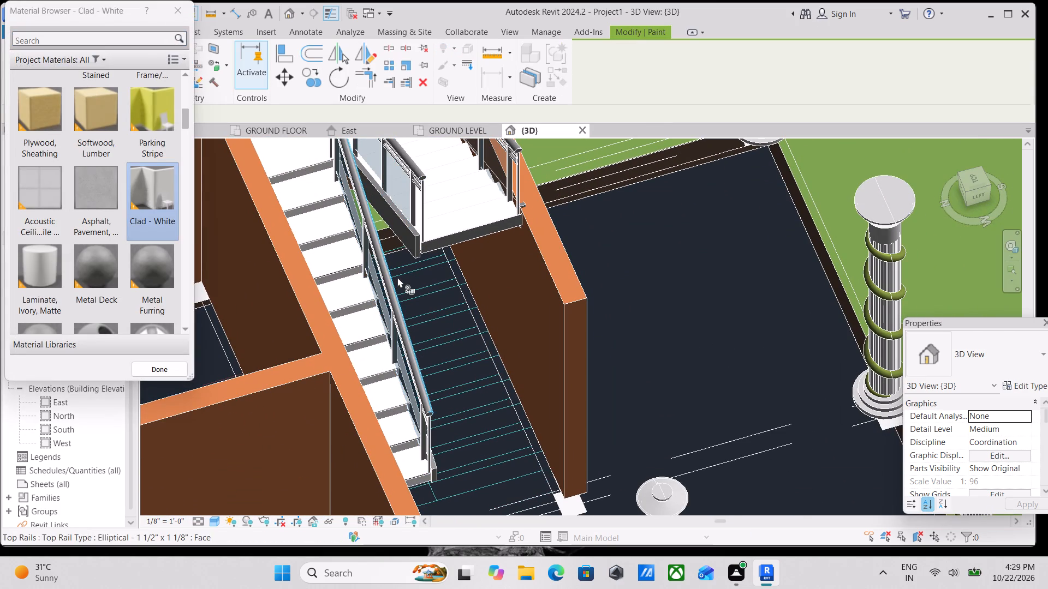
left_click(136, 198)
scroll(454, 370, "down", 1)
middle_click_drag(449, 365, 408, 256)
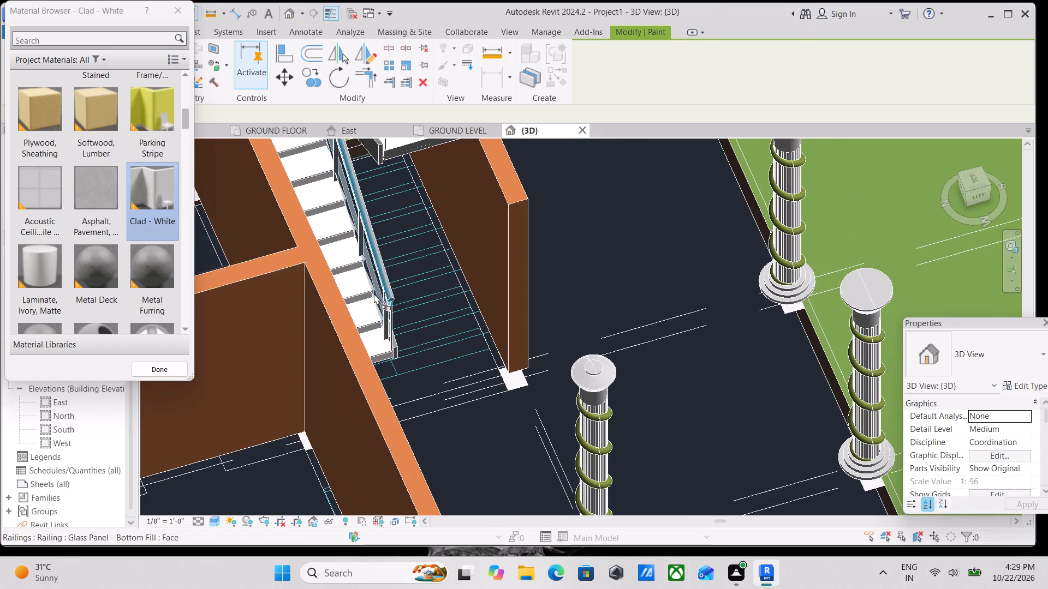
scroll(372, 296, "up", 1)
scroll(441, 311, "down", 3)
middle_click_drag(499, 357, 395, 290, "shift")
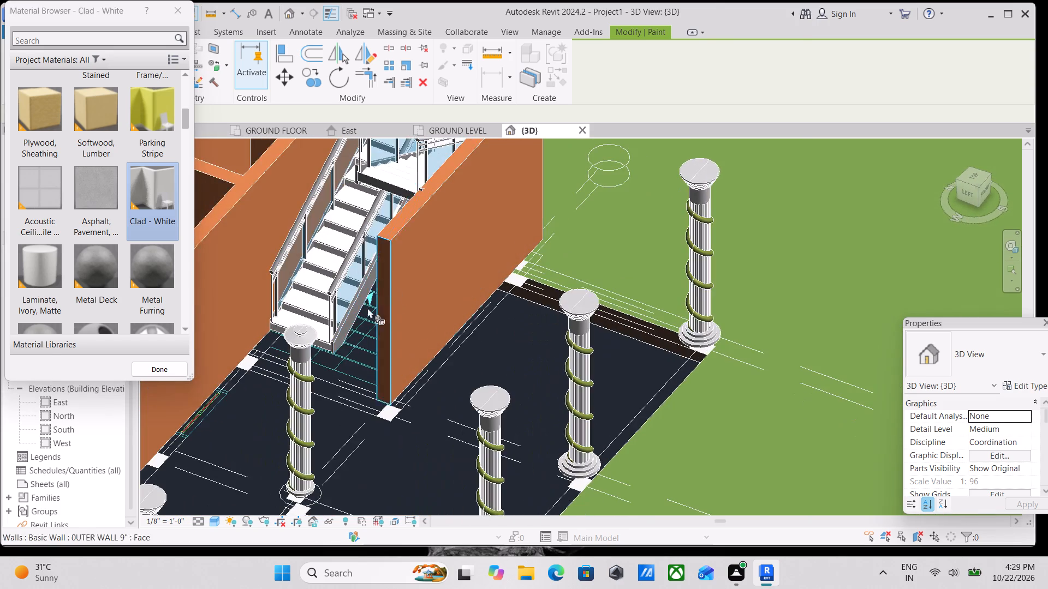
scroll(236, 312, "up", 3)
scroll(290, 365, "up", 6)
left_click(296, 316)
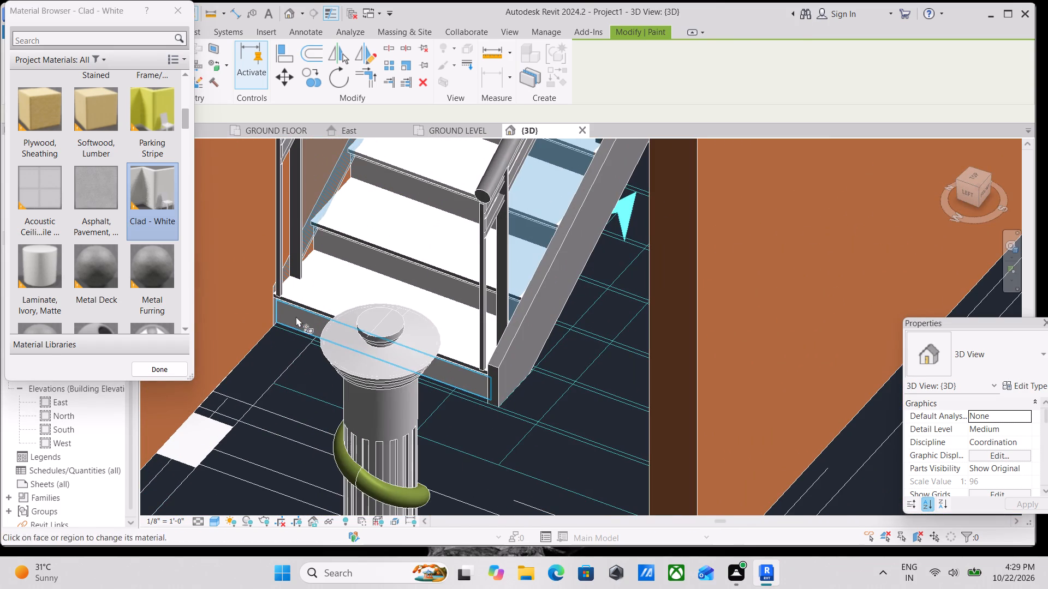
scroll(396, 277, "down", 2)
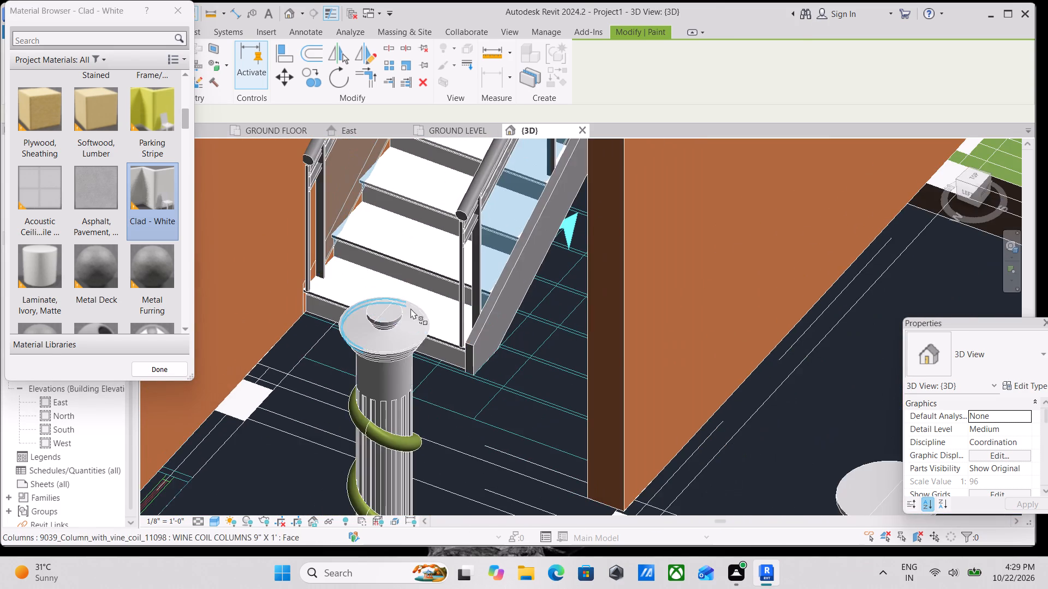
middle_click_drag(412, 312, 453, 137, "shift")
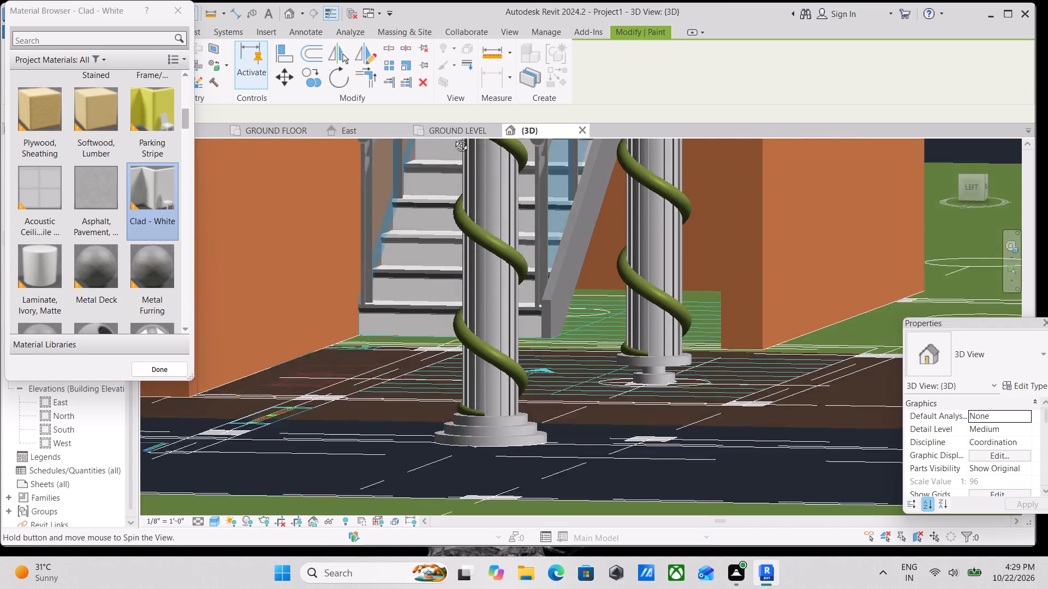
middle_click_drag(453, 137, 457, 128, "shift")
scroll(439, 289, "up", 3)
left_click(440, 305)
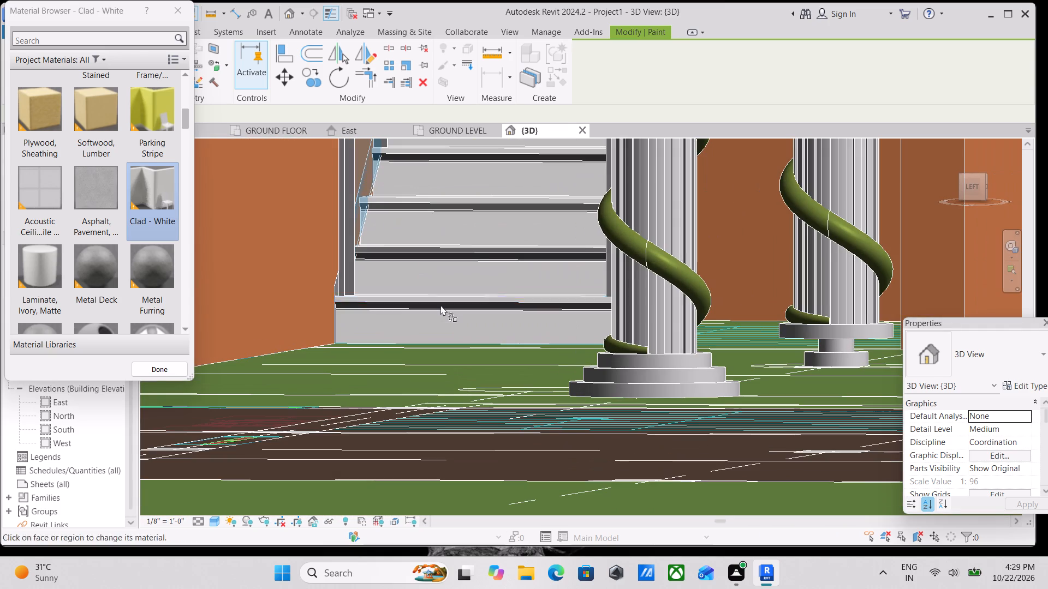
scroll(440, 305, "up", 3)
left_click(466, 309)
scroll(411, 290, "up", 4)
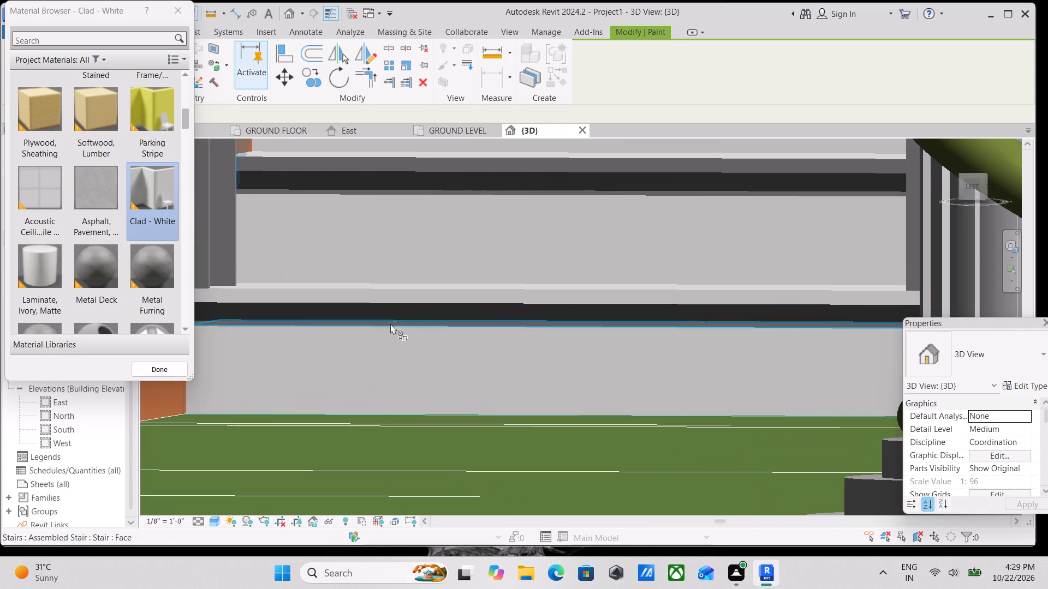
left_click(313, 311)
Paint the nosing underside faces of the second and third treads of the UP flight Clad - White.
scroll(323, 305, "down", 2)
middle_click_drag(323, 316, 325, 421)
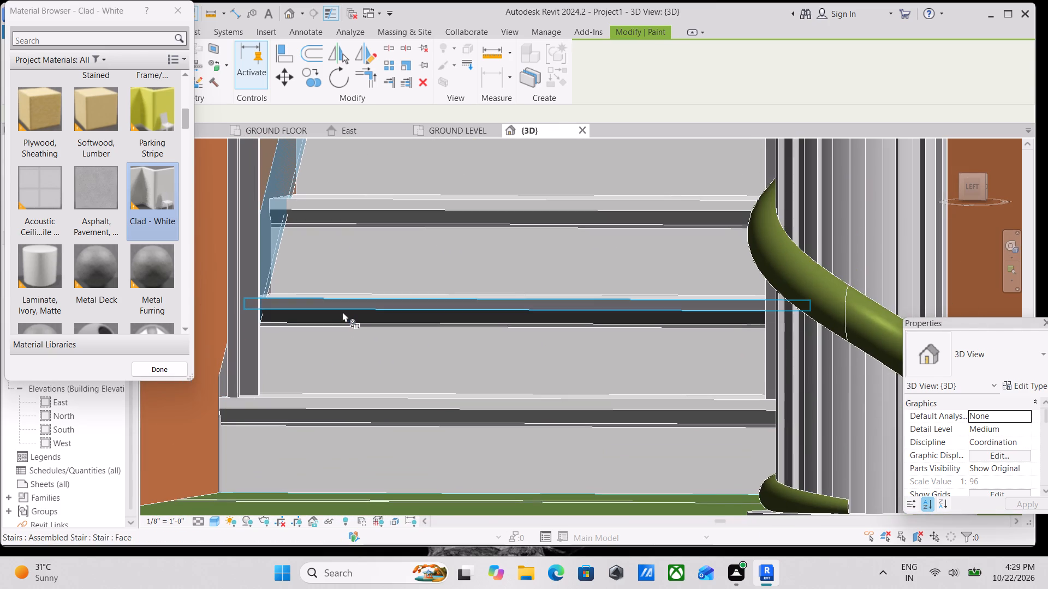
left_click(342, 311)
scroll(342, 311, "up", 2)
left_click(370, 318)
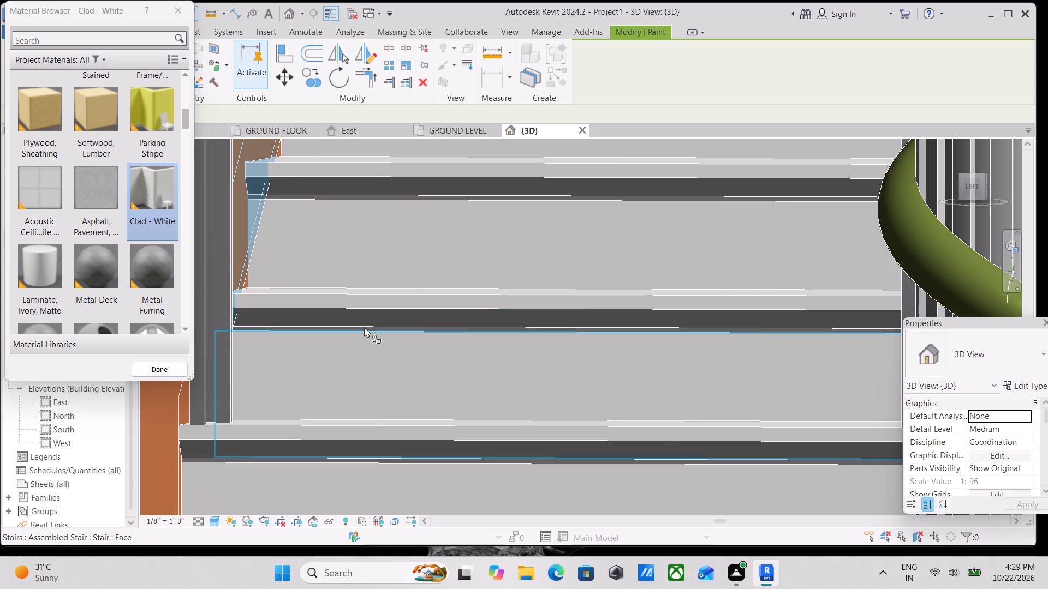
scroll(364, 327, "up", 1)
left_click(377, 328)
left_click(383, 315)
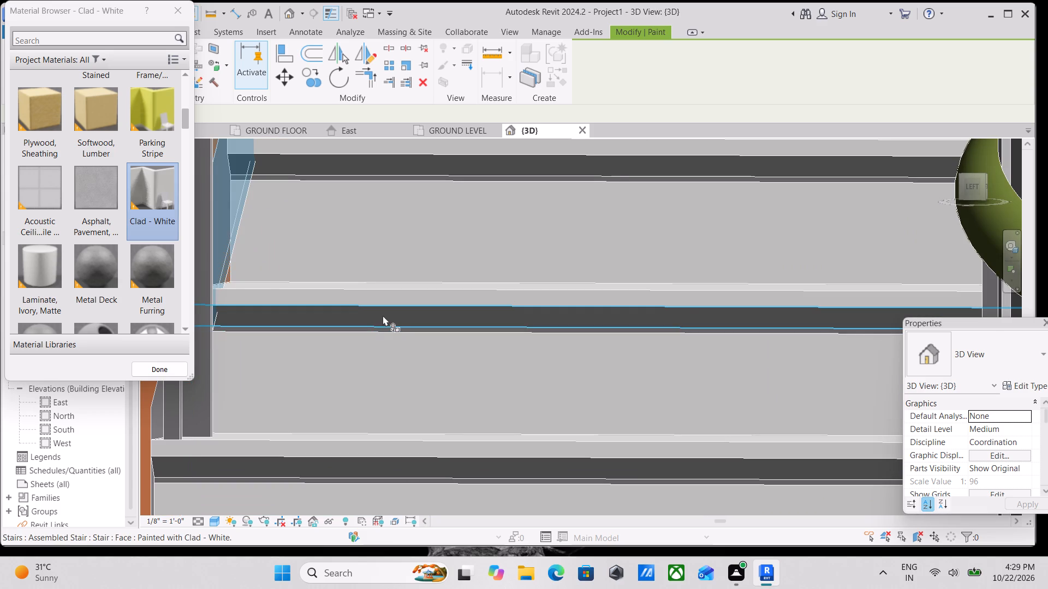
scroll(383, 315, "down", 2)
middle_click_drag(377, 376, 371, 440)
left_click(395, 373)
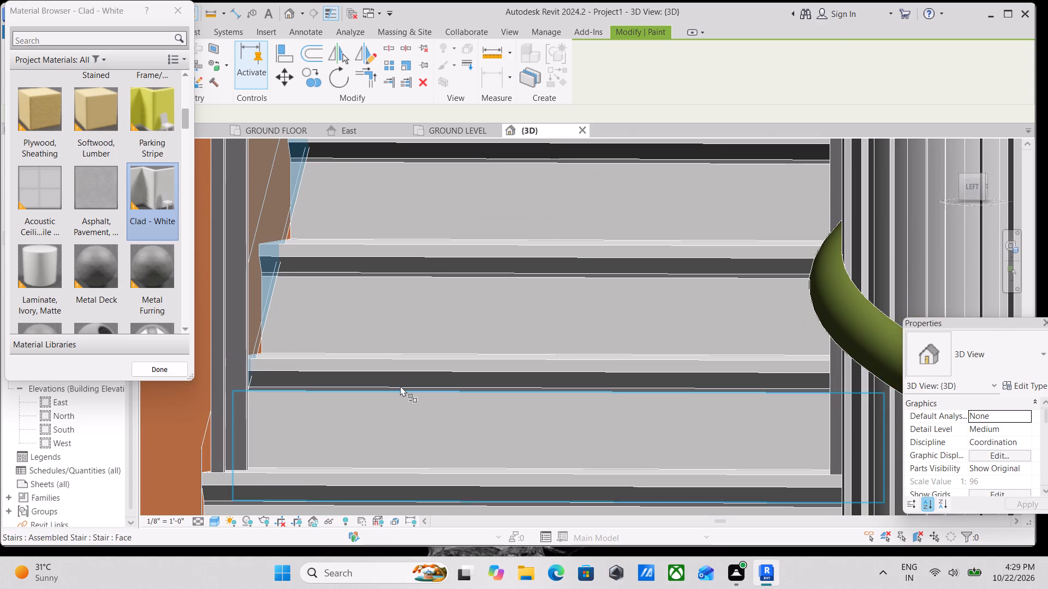
left_click(401, 386)
middle_click_drag(399, 383, 381, 462)
left_click(417, 341)
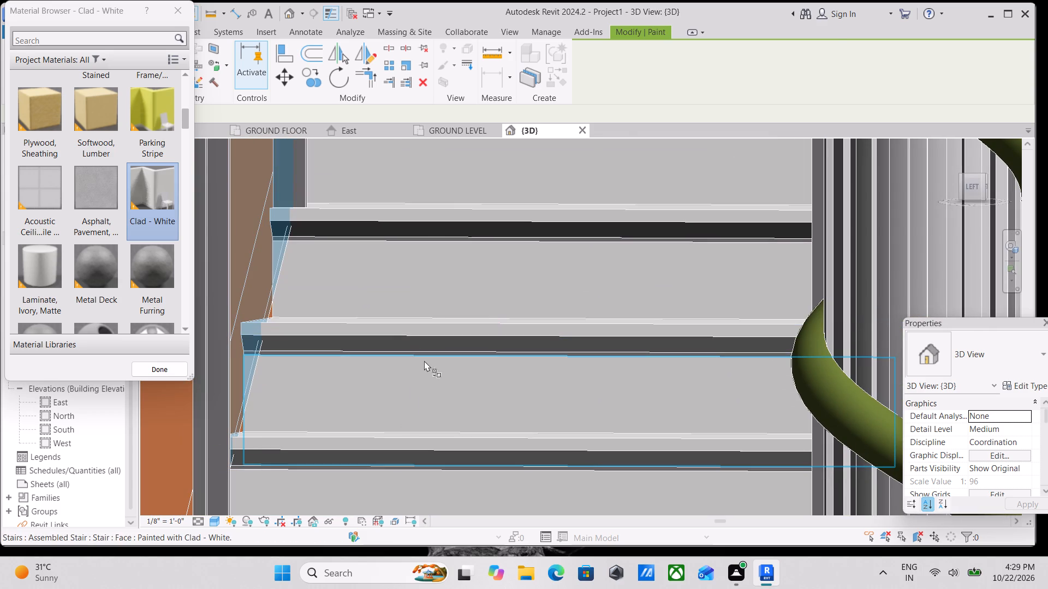
left_click(430, 350)
Paint the unpainted nosing underside faces on the middle treads of the UP flight Clad - White.
scroll(430, 350, "down", 3)
middle_click_drag(430, 350, 428, 432)
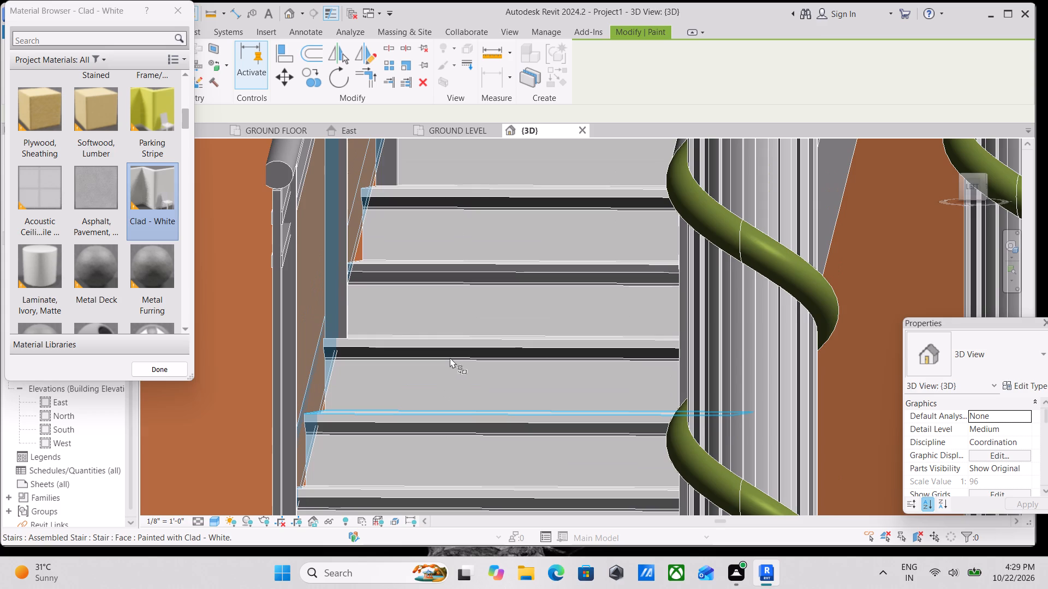
left_click(450, 357)
scroll(461, 361, "up", 5)
left_click(517, 342)
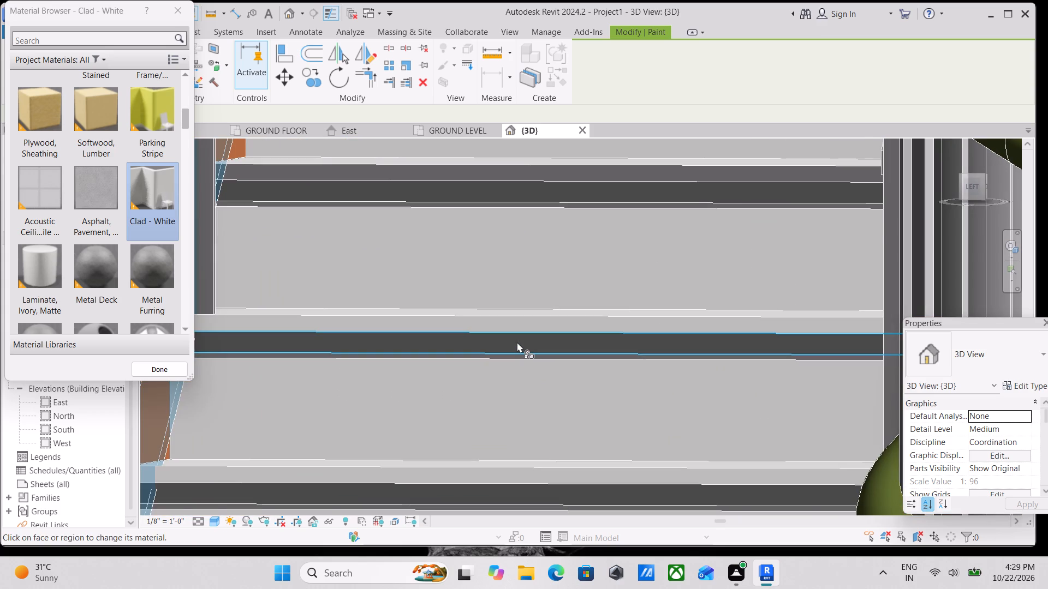
scroll(517, 342, "down", 4)
scroll(456, 342, "down", 1)
middle_click_drag(456, 342, 437, 457)
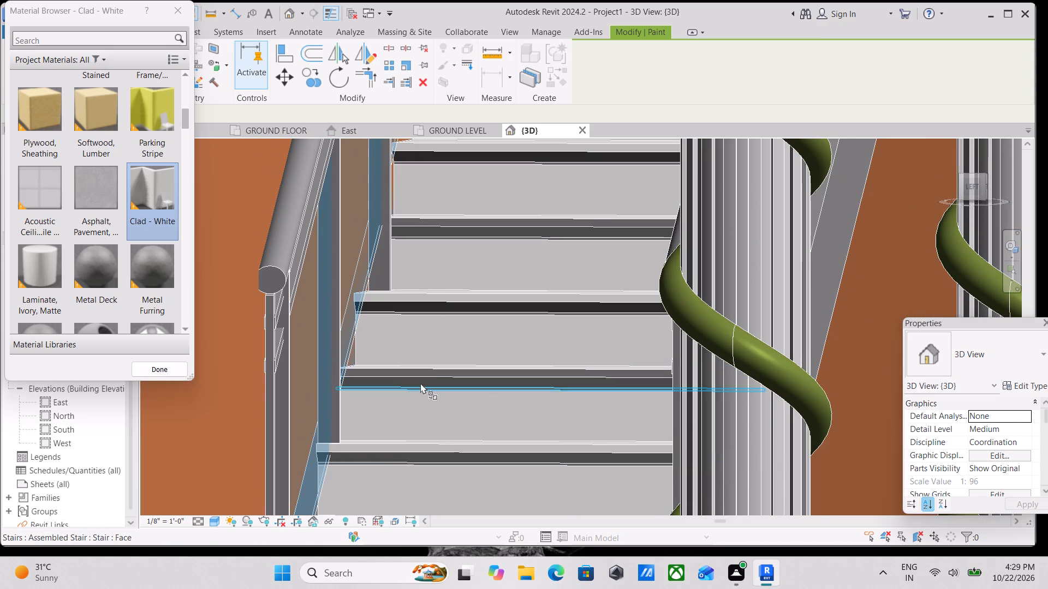
left_click(420, 383)
left_click(435, 383)
middle_click_drag(426, 357, 405, 455)
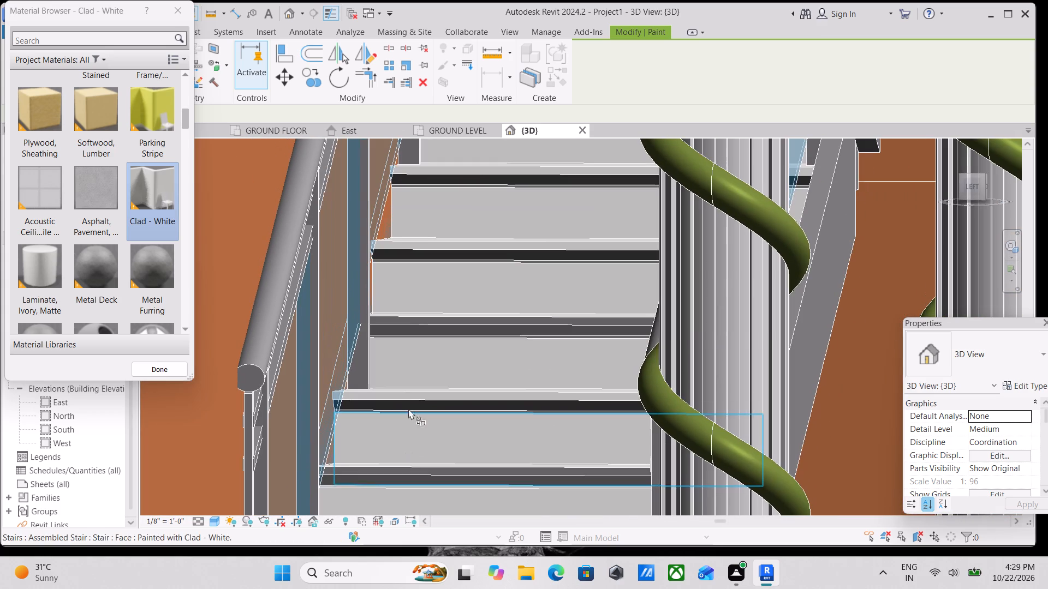
left_click(415, 324)
left_click(431, 328)
Paint the nosing underside faces of the upper treads of the UP flight Clad - White.
middle_click_drag(430, 347, 412, 441)
scroll(412, 440, "up", 1)
left_click(446, 329)
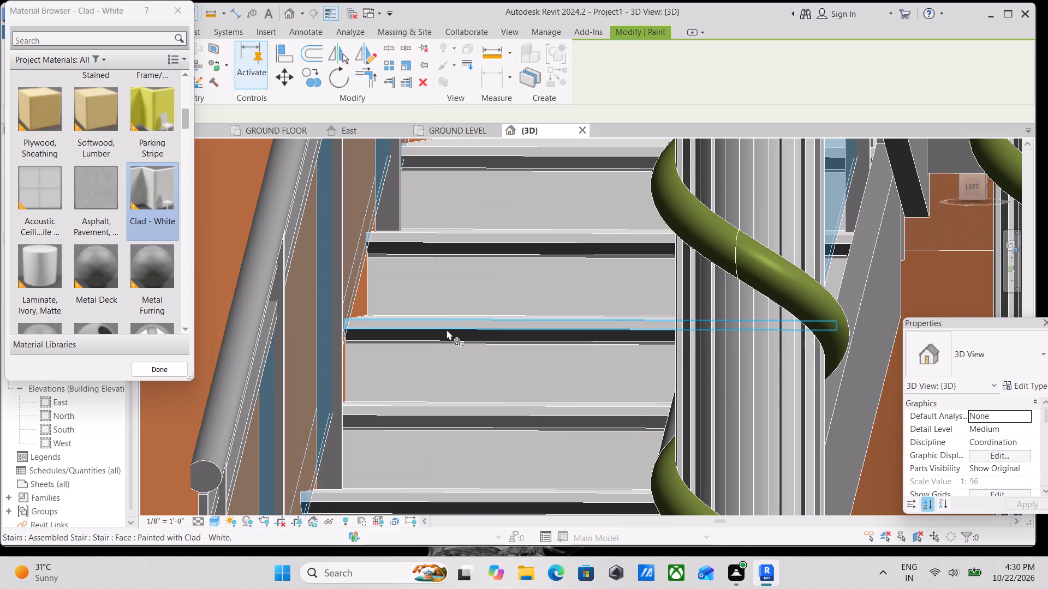
scroll(446, 329, "up", 3)
left_click(462, 338)
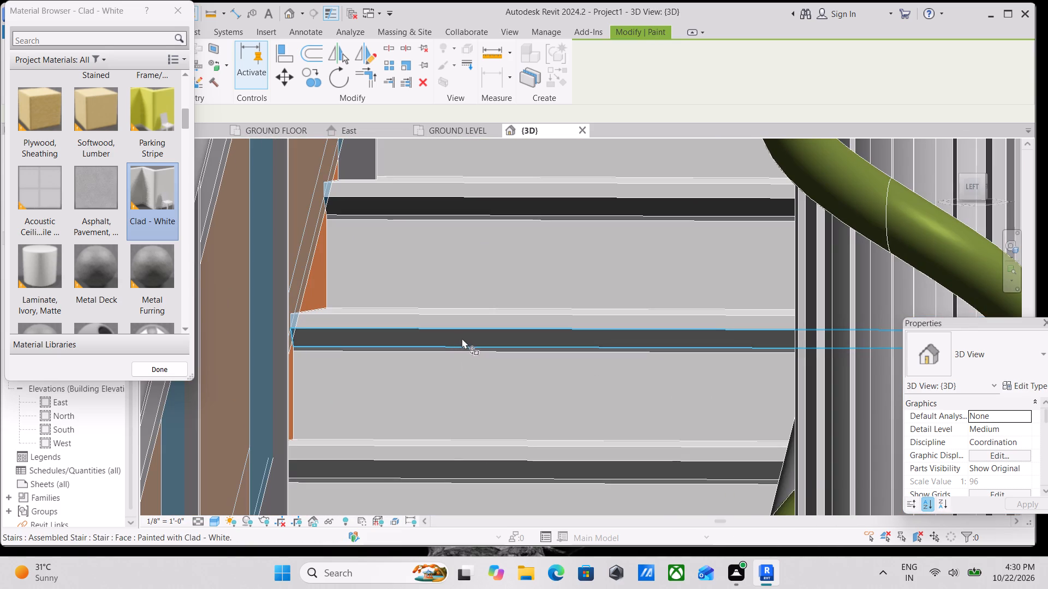
scroll(460, 348, "up", 2)
left_click(489, 349)
left_click(487, 331)
scroll(487, 331, "down", 1)
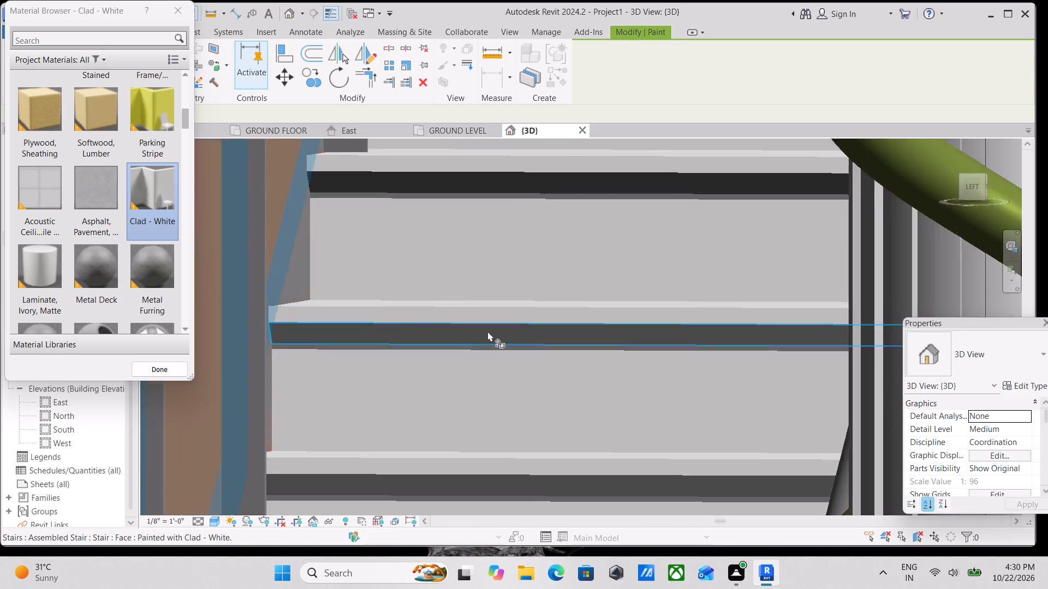
scroll(487, 331, "down", 1)
middle_click_drag(487, 333, 443, 430)
scroll(440, 433, "up", 1)
middle_click_drag(379, 261, 387, 340)
left_click(381, 358)
scroll(384, 376, "up", 1)
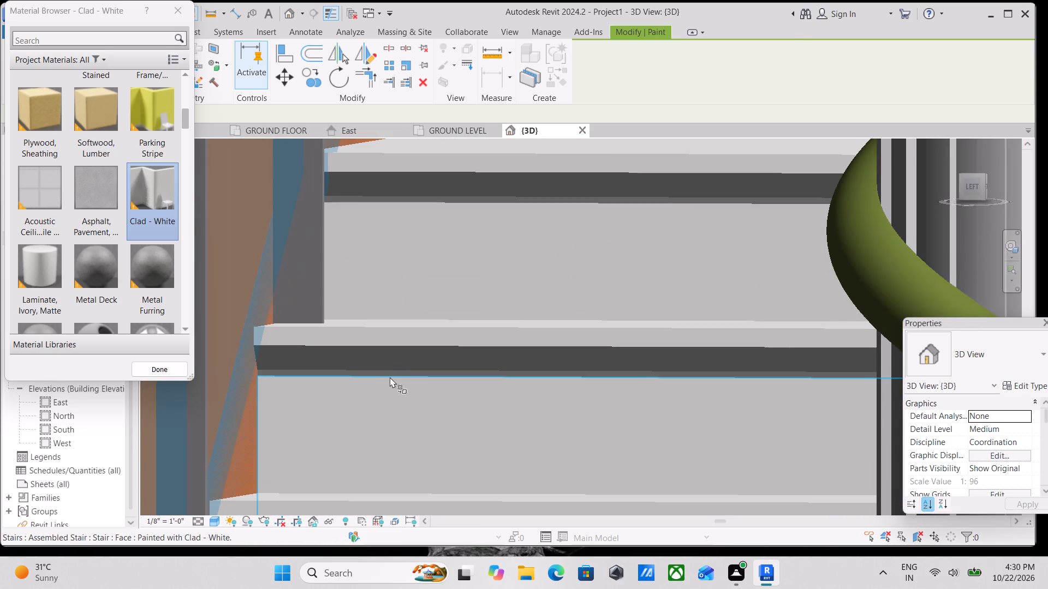
left_click(392, 375)
Paint the nosing underside faces at the top of the UP flight, by the landing, Clad - White and finish painting.
scroll(411, 346, "down", 1)
middle_click_drag(398, 366, 311, 461)
middle_click_drag(319, 363, 288, 413)
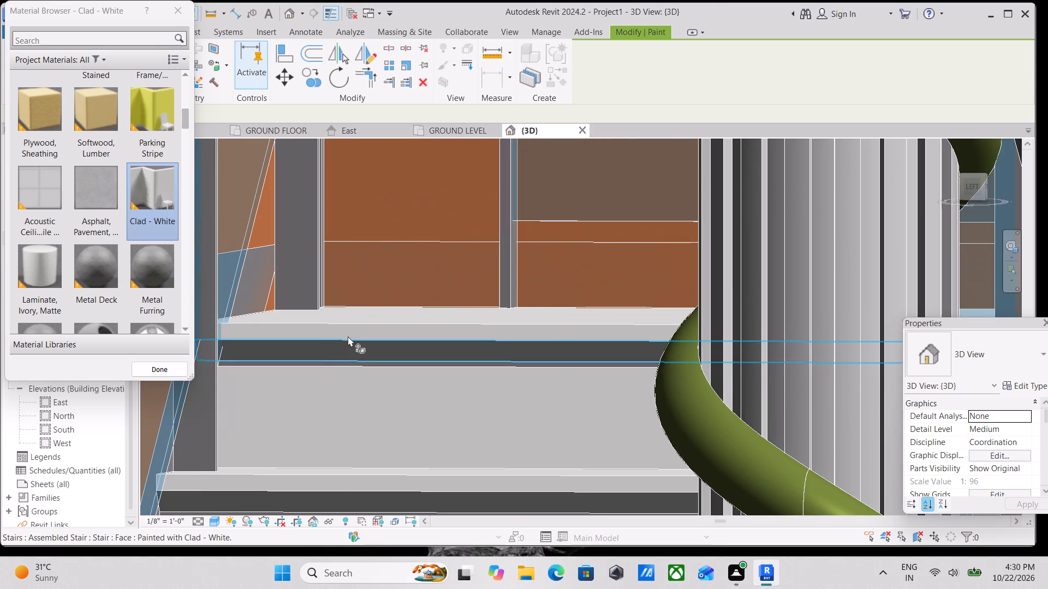
left_click(350, 348)
left_click(363, 359)
scroll(363, 359, "down", 2)
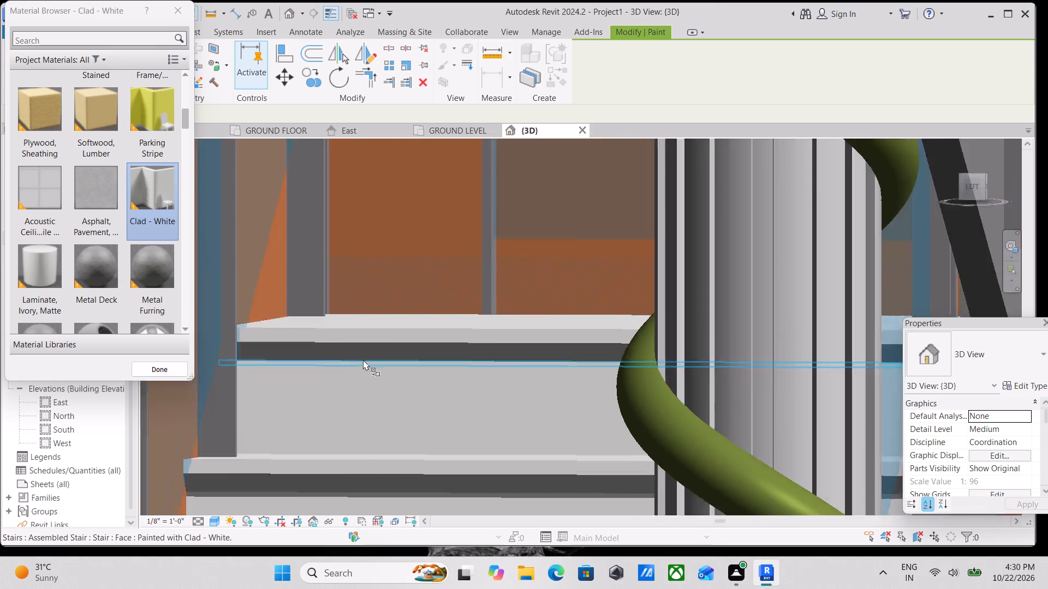
scroll(363, 359, "down", 9)
middle_click_drag(368, 363, 373, 376)
scroll(373, 377, "down", 4)
key("Escape")
Examine the painted staircase and its railings from outside and from above.
scroll(373, 377, "down", 4)
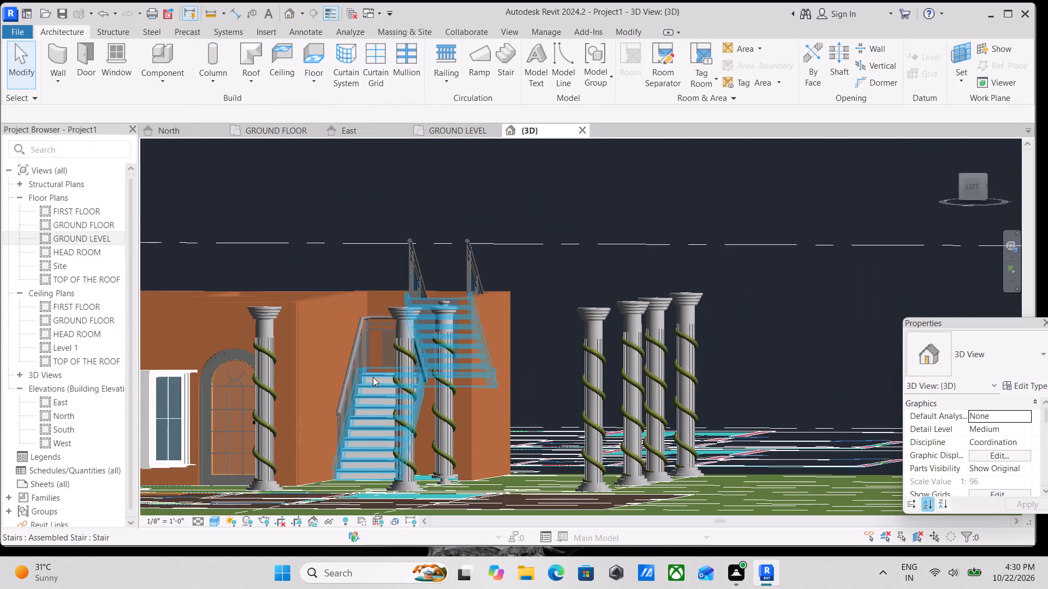
scroll(373, 377, "down", 2)
middle_click_drag(338, 382, 371, 479, "shift")
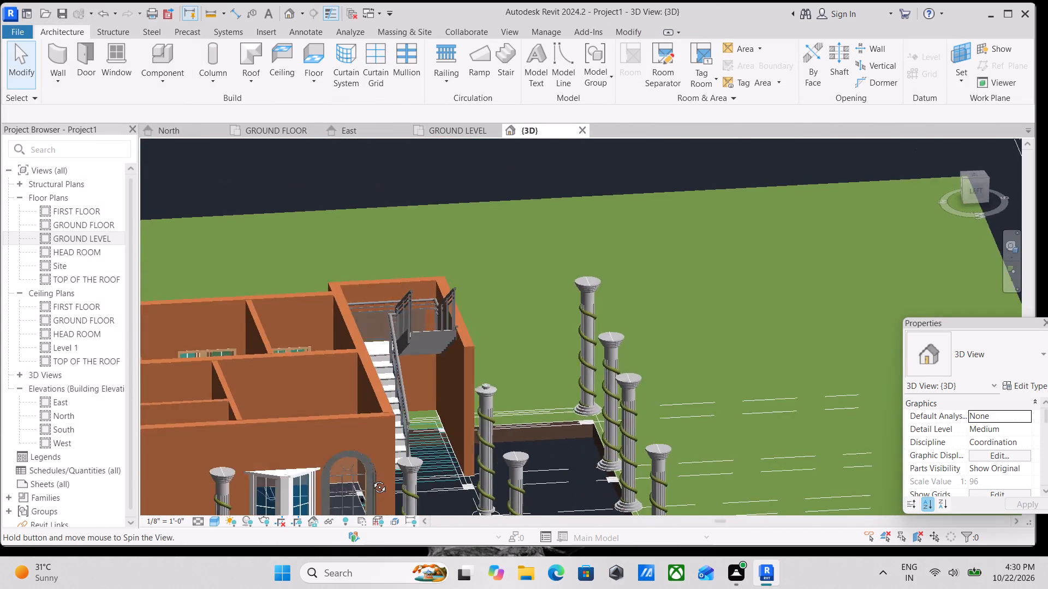
middle_click_drag(371, 479, 370, 480, "shift")
scroll(434, 414, "up", 3)
key("Escape")
scroll(466, 380, "up", 3)
key("Escape")
scroll(515, 305, "up", 2)
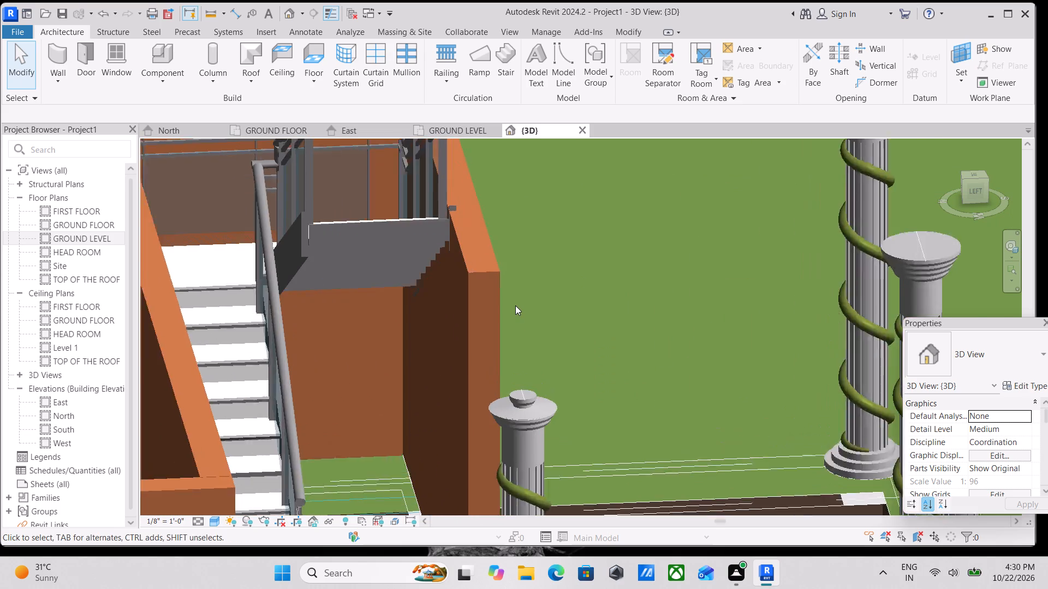
scroll(515, 305, "up", 1)
middle_click_drag(291, 207, 313, 267)
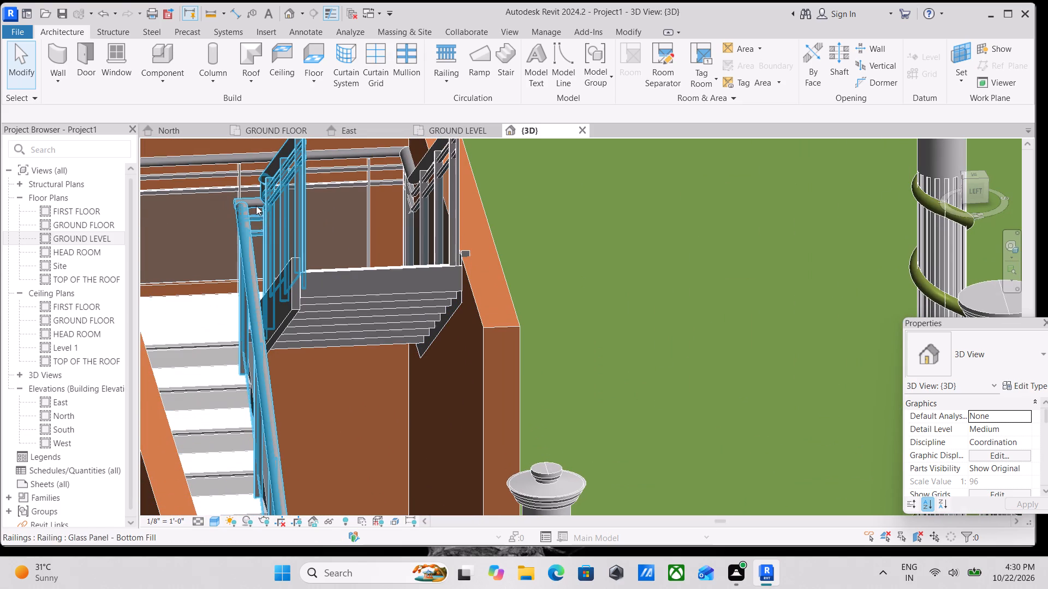
Examine the baluster placement settings and preview of the inner Glass Panel - Bottom Fill railing.
left_click(284, 205)
scroll(284, 205, "down", 3)
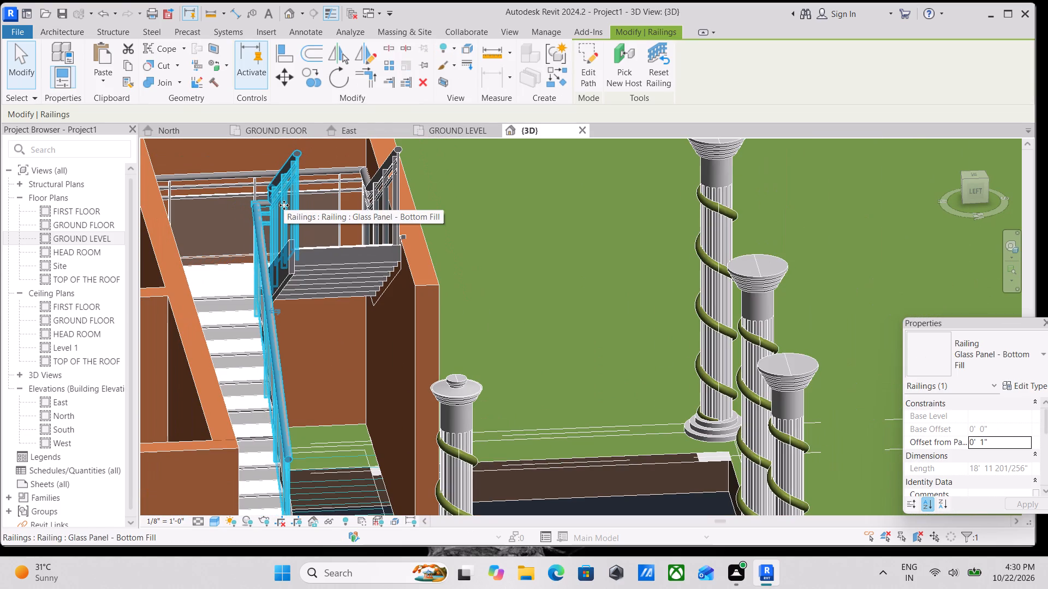
left_click(1023, 379)
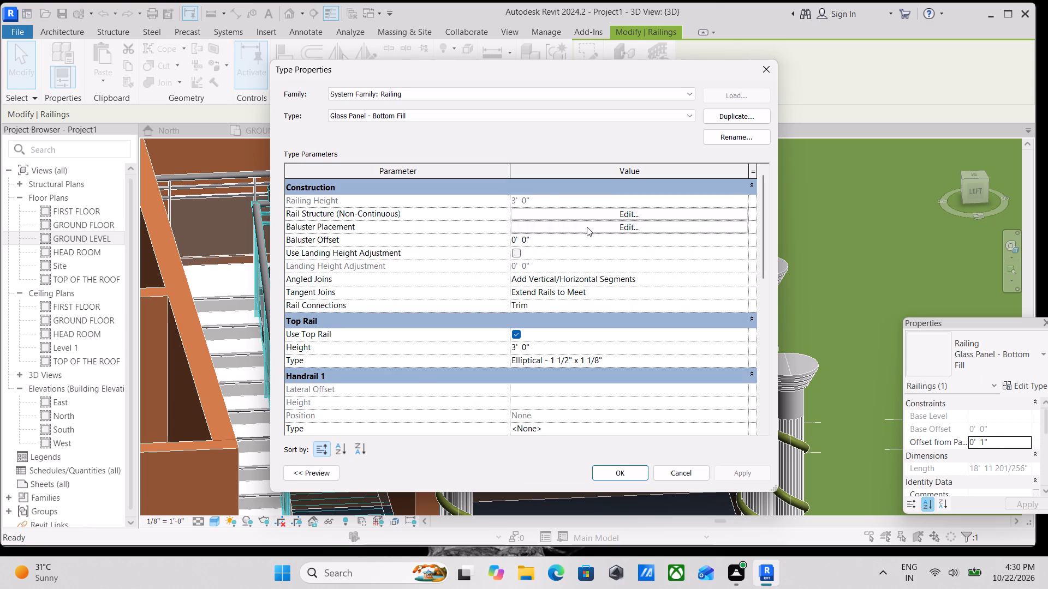
left_click(589, 226)
scroll(513, 432, "down", 4)
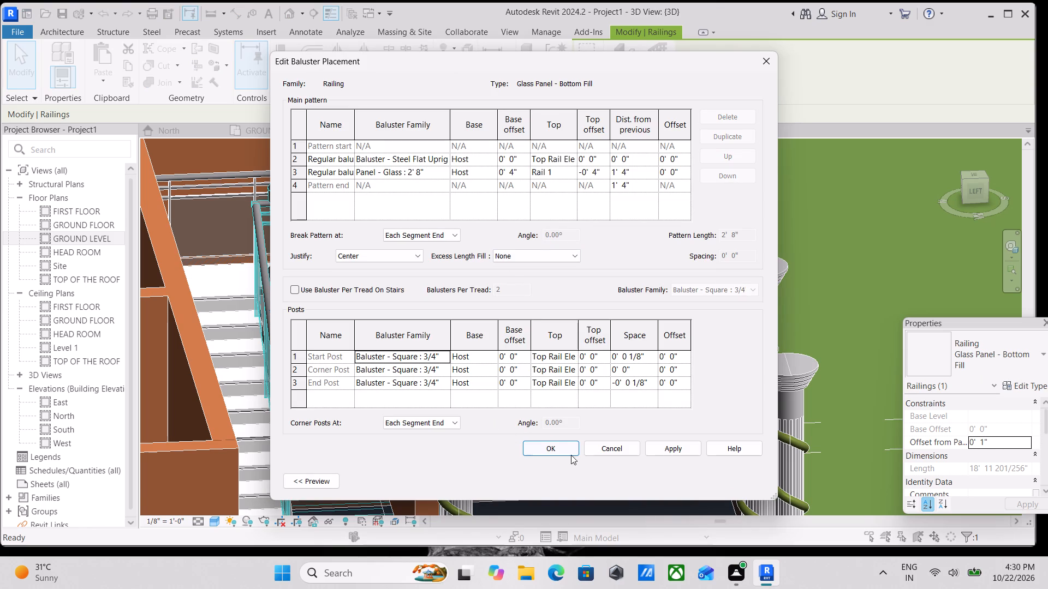
left_click(307, 476)
scroll(602, 339, "down", 3)
scroll(630, 366, "up", 1)
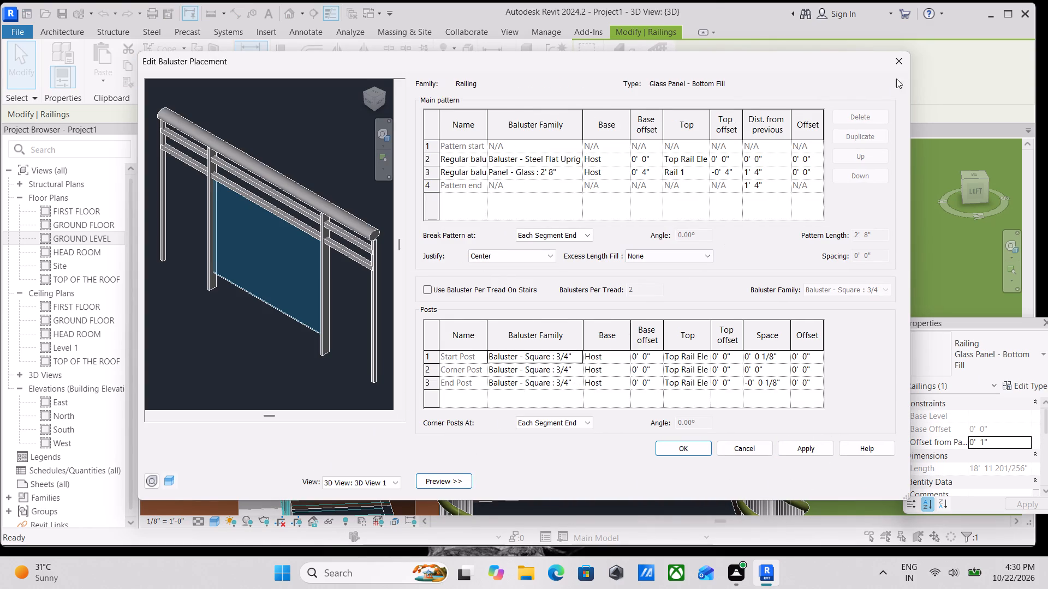
left_click(902, 59)
Examine the type parameters of the Glass Panel - Bottom Fill railing, from construction and top rail to identity data.
scroll(746, 283, "down", 1)
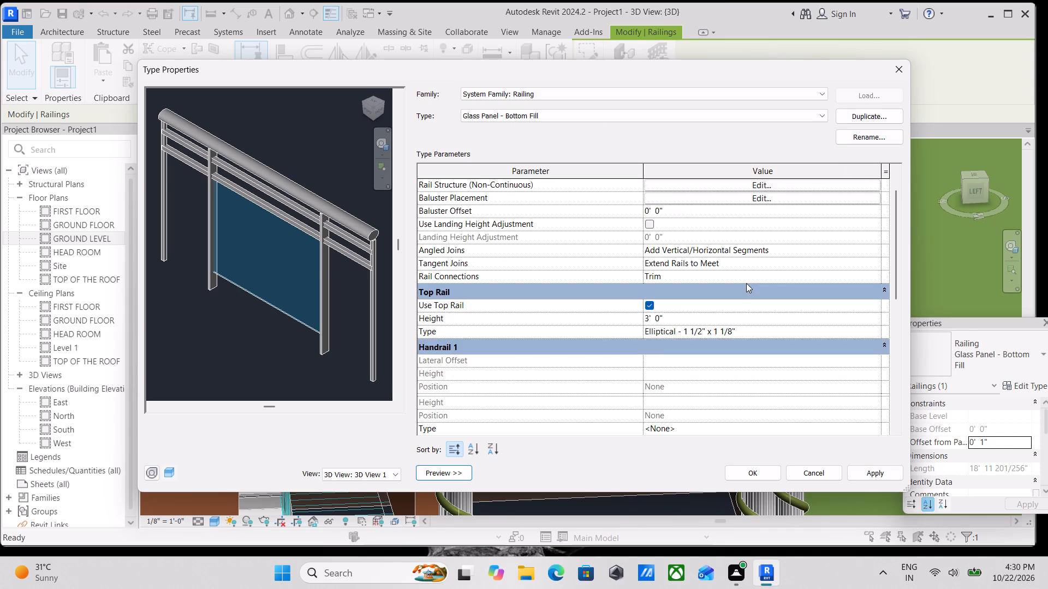
scroll(746, 283, "down", 1)
scroll(794, 330, "down", 1)
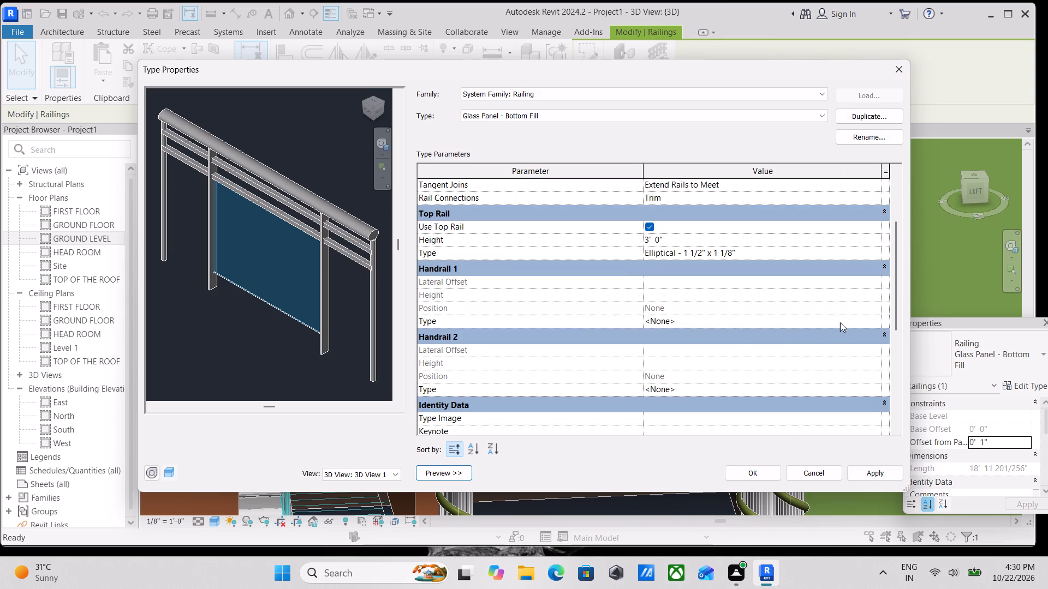
scroll(827, 346, "down", 2)
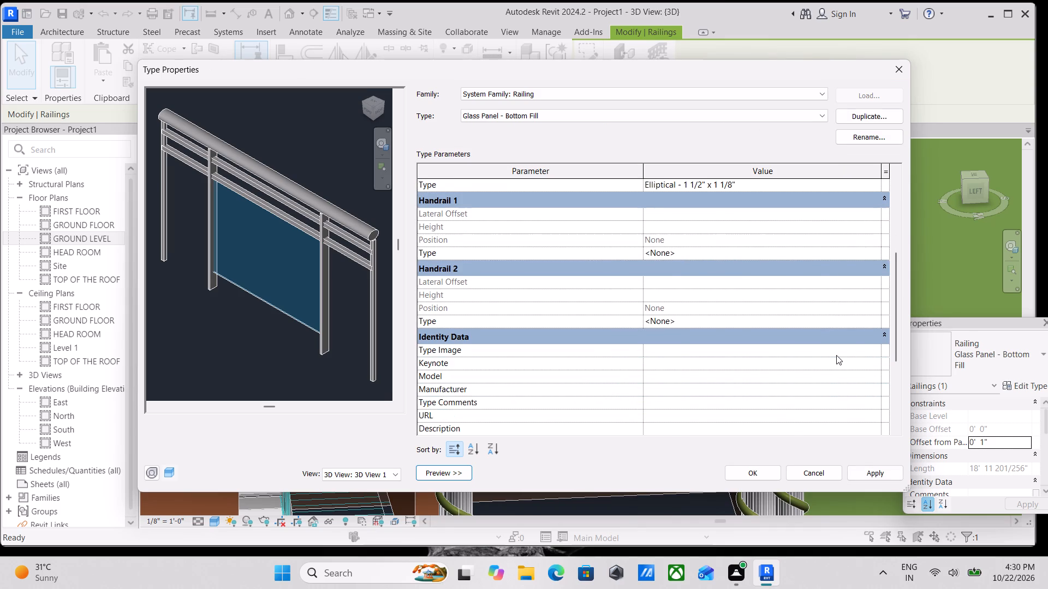
scroll(835, 355, "down", 1)
scroll(835, 355, "up", 8)
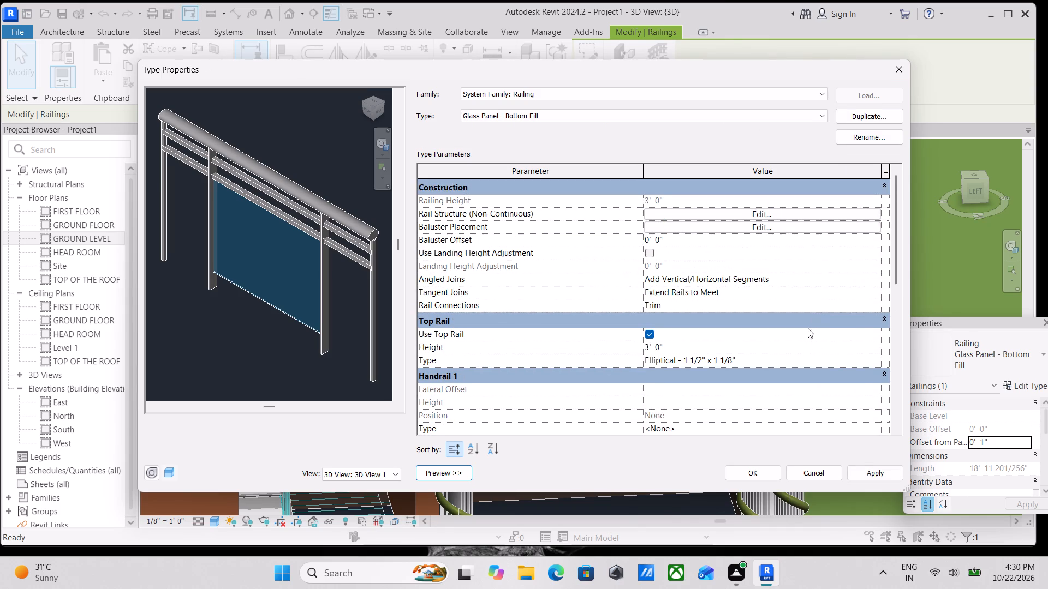
scroll(723, 267, "up", 3)
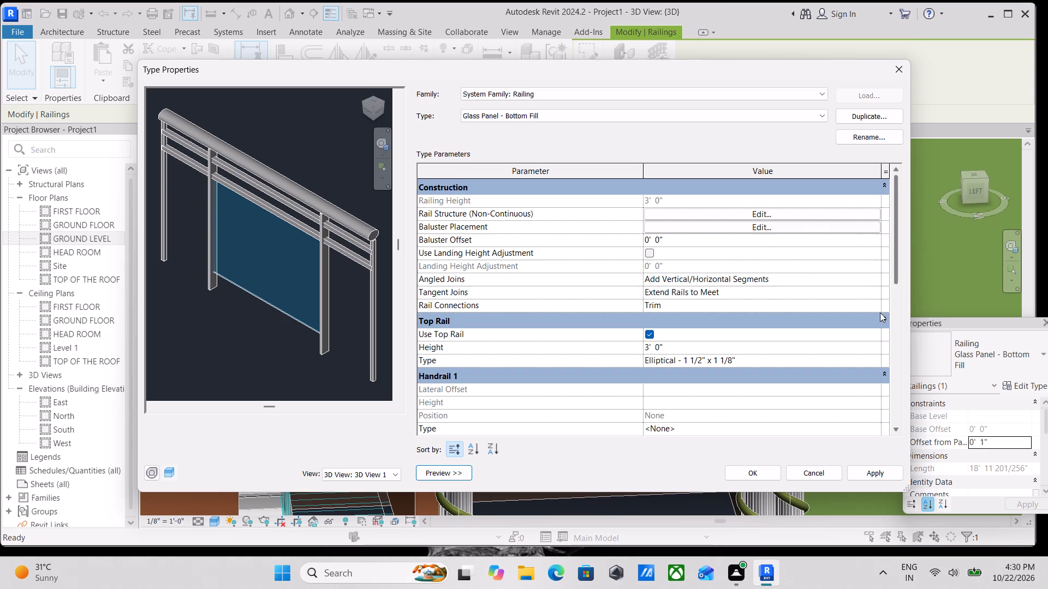
scroll(827, 332, "down", 10)
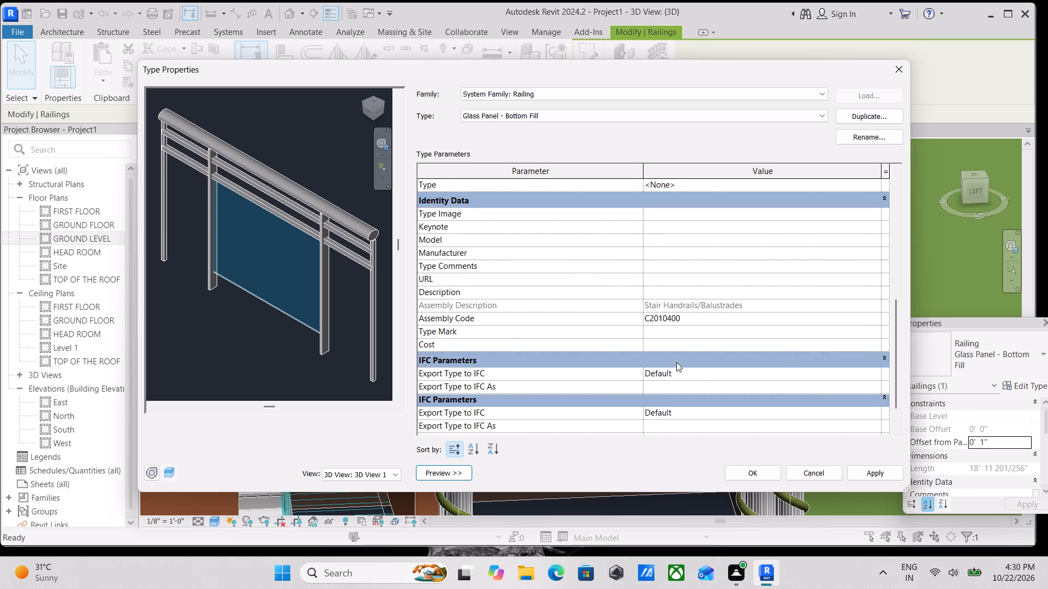
scroll(459, 297, "up", 5)
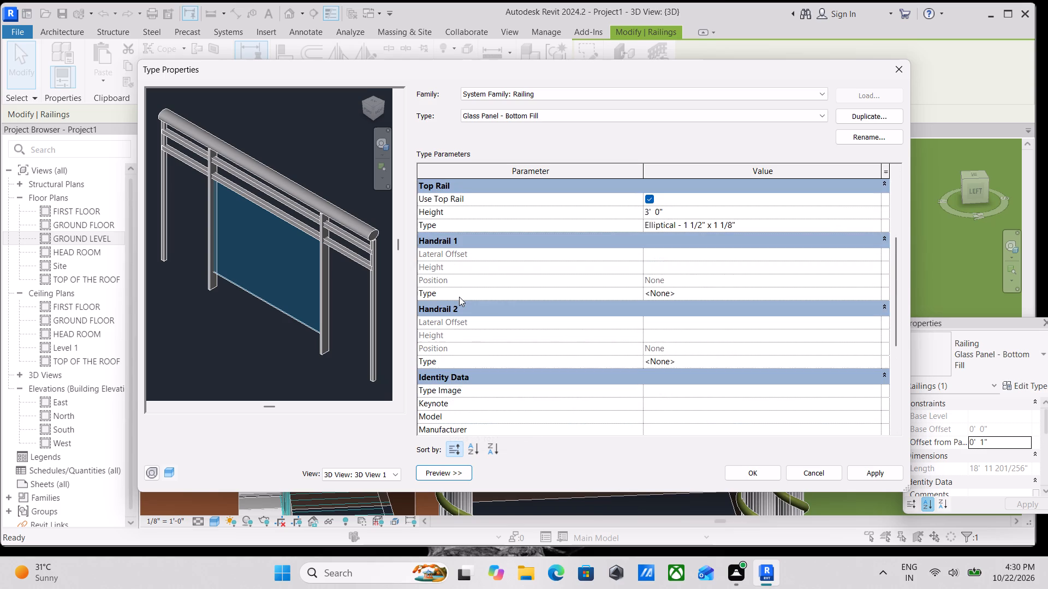
scroll(460, 309, "up", 1)
scroll(496, 272, "up", 2)
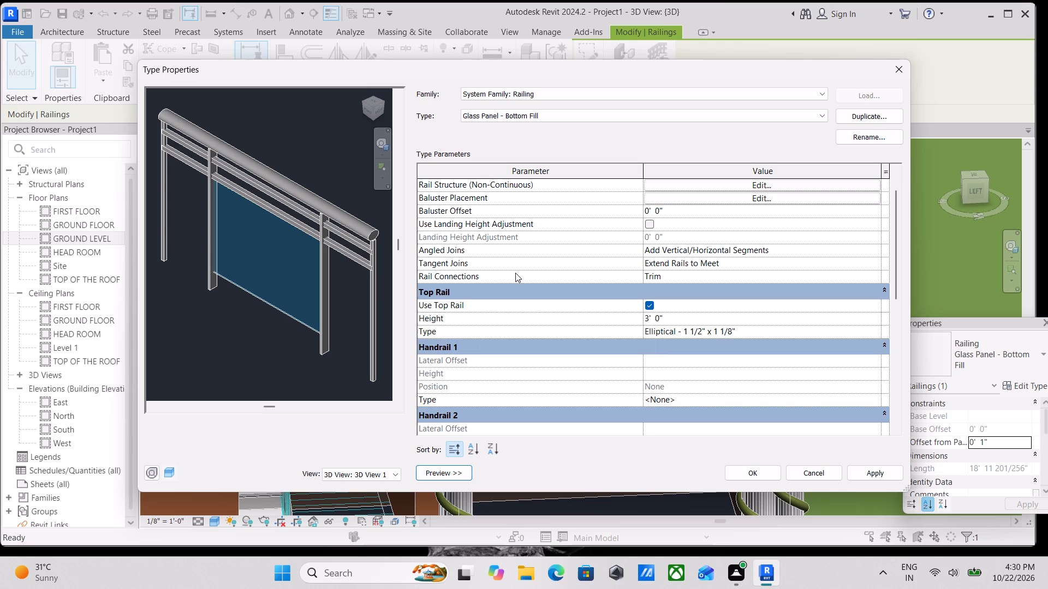
Create a new material named BLCACK for the railing's Elliptical - 1 1/2" x 1 1/8" top rail type.
left_click(818, 332)
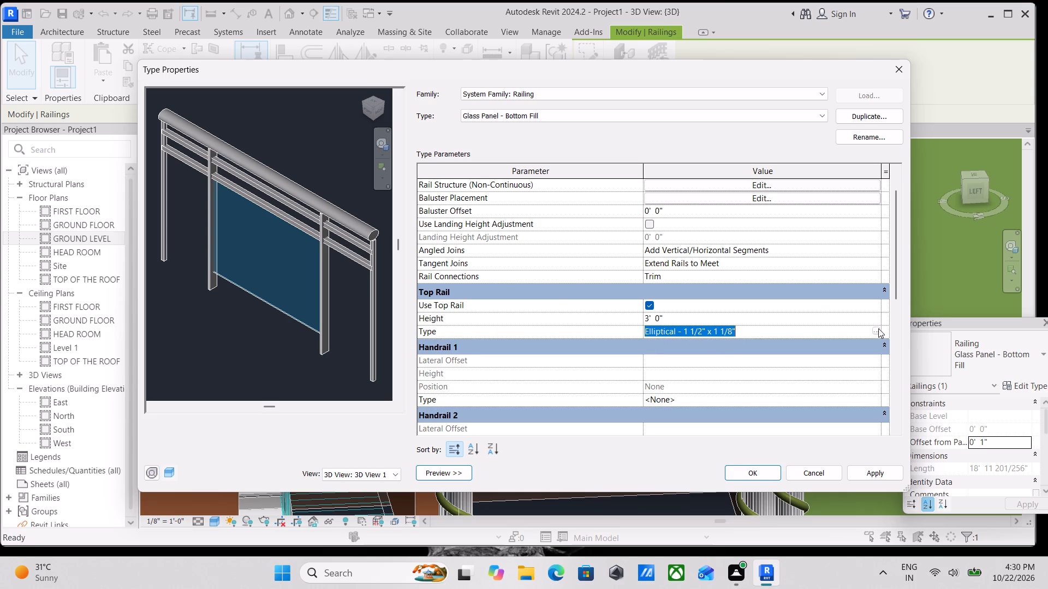
left_click(876, 330)
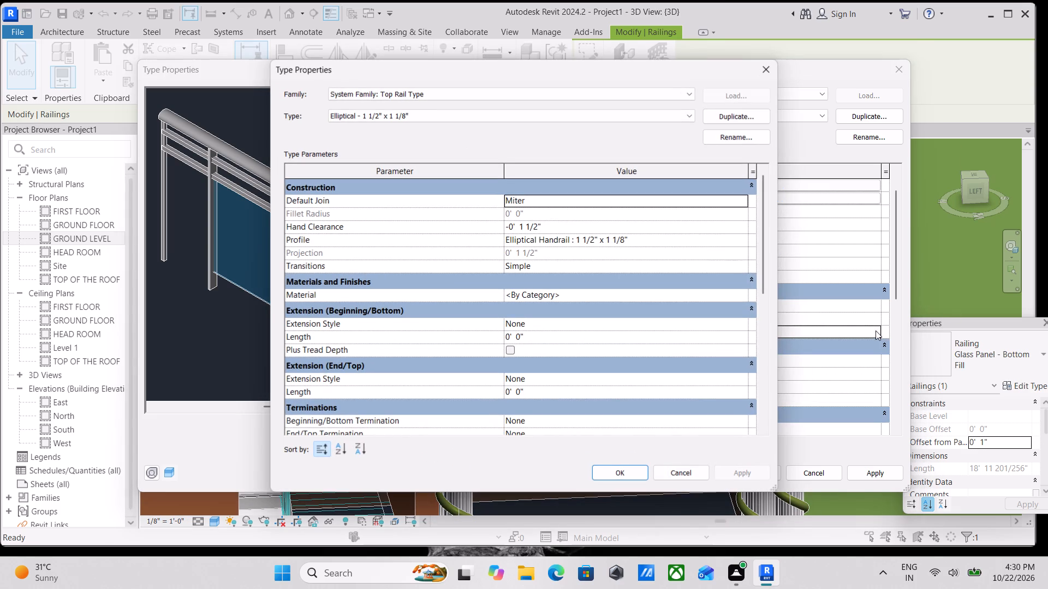
left_click(733, 297)
left_click(744, 293)
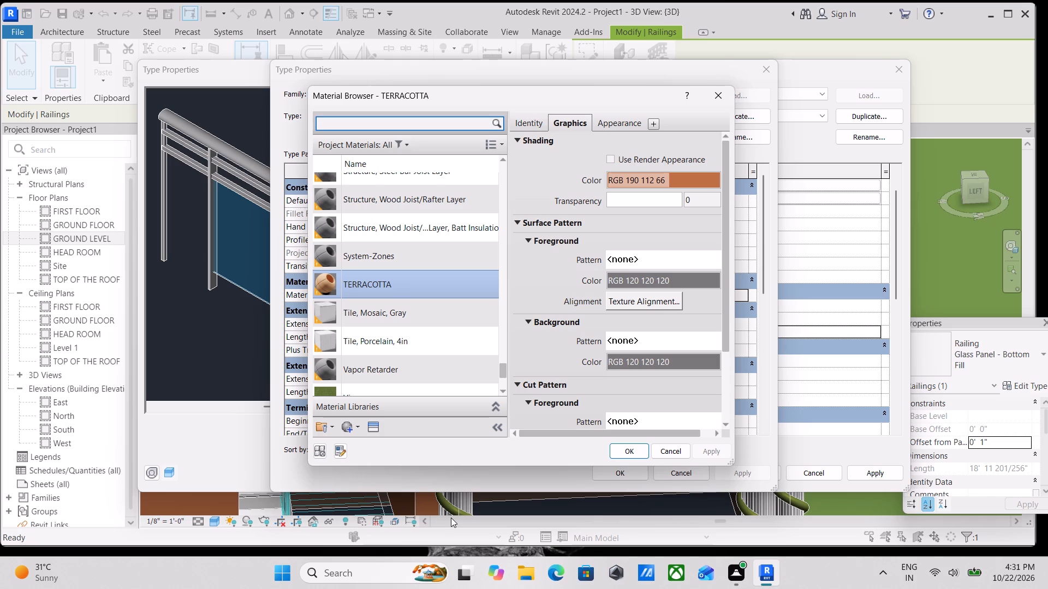
left_click(352, 431)
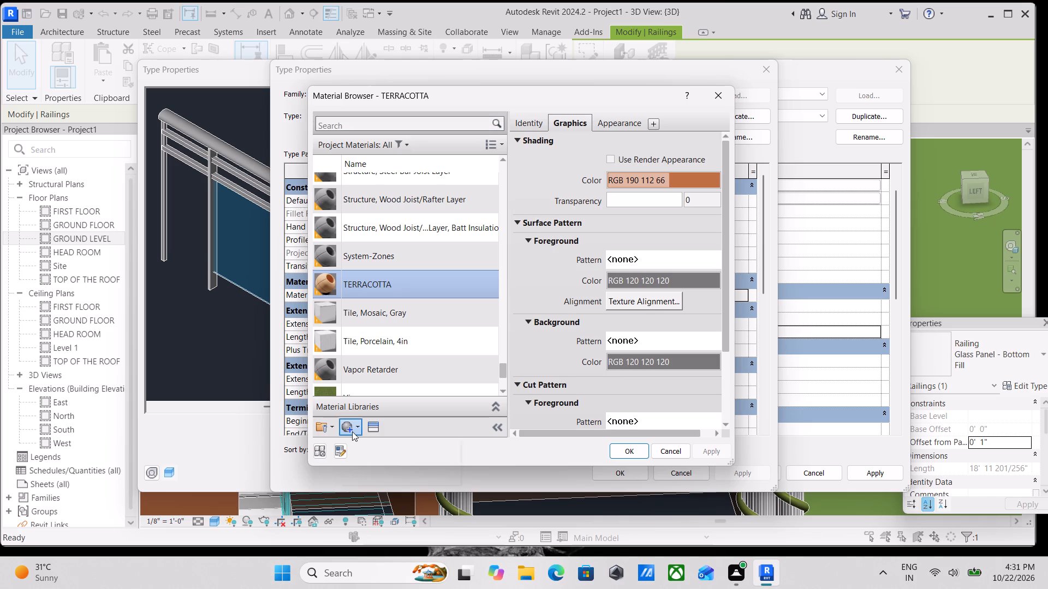
left_click(365, 444)
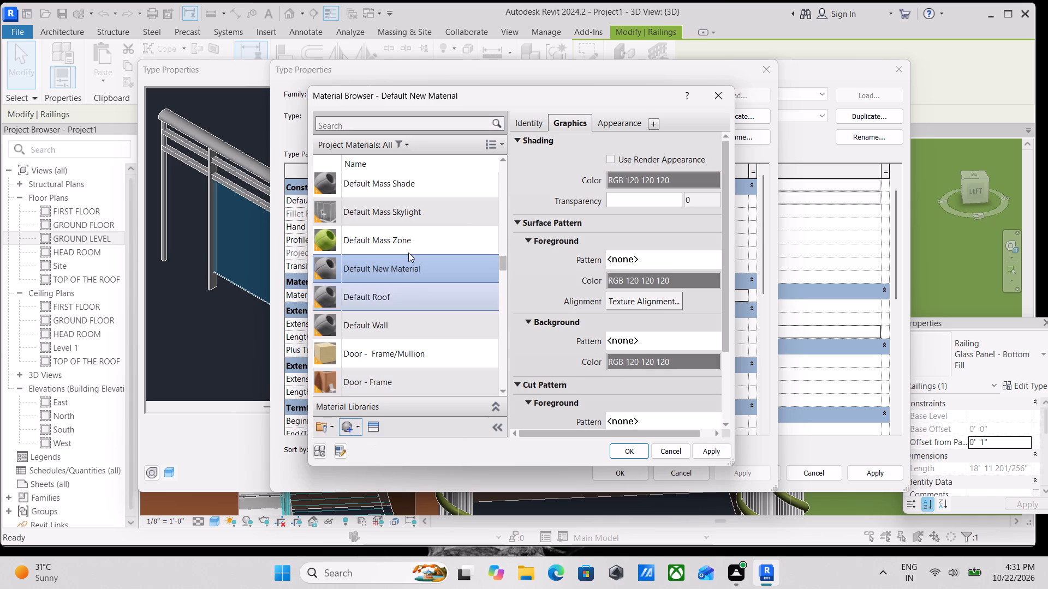
right_click(397, 266)
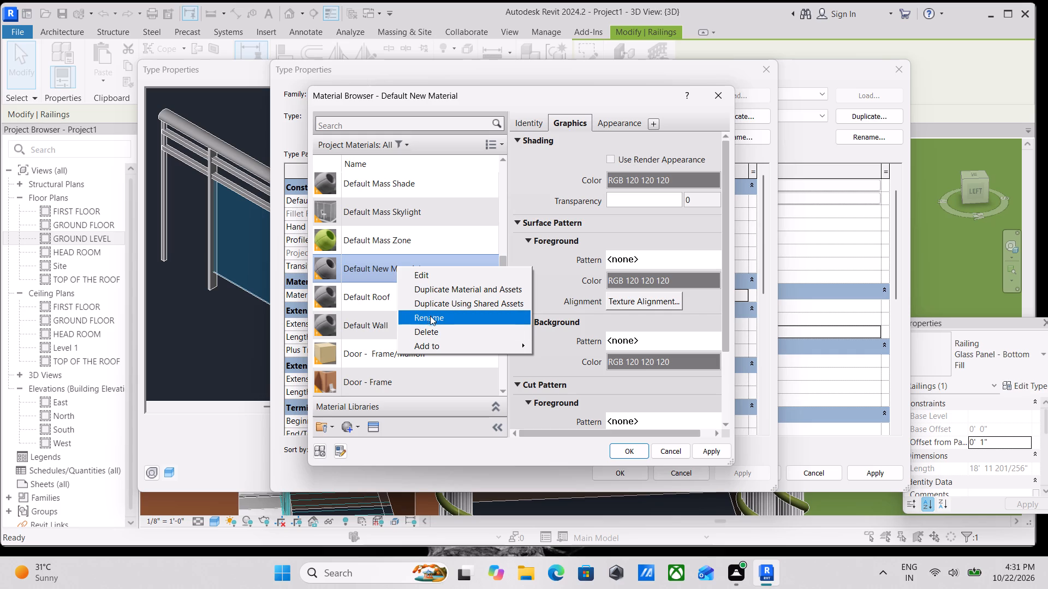
left_click(431, 315)
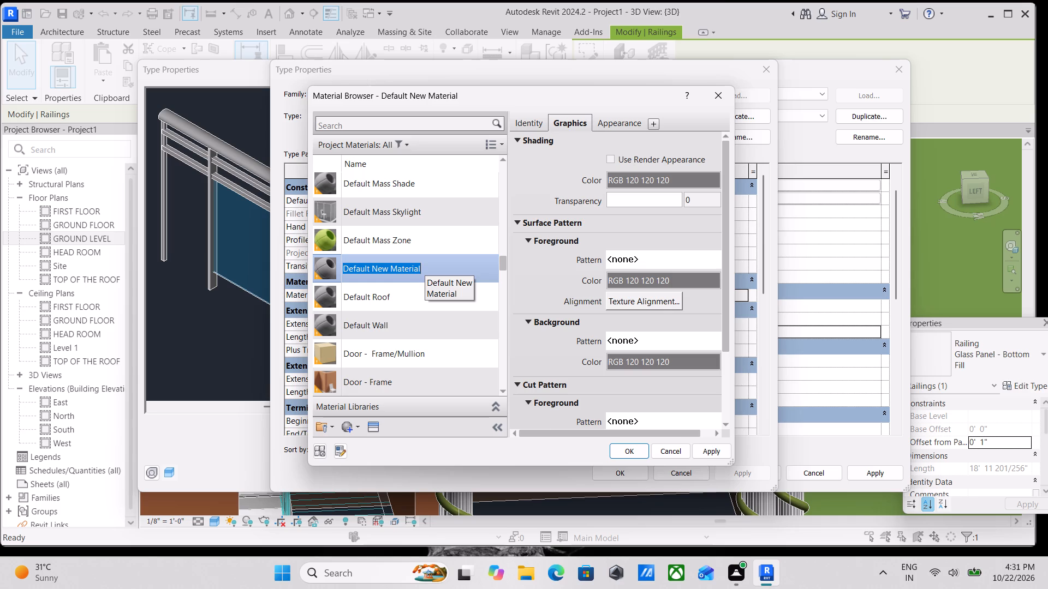
key("BackSpace")
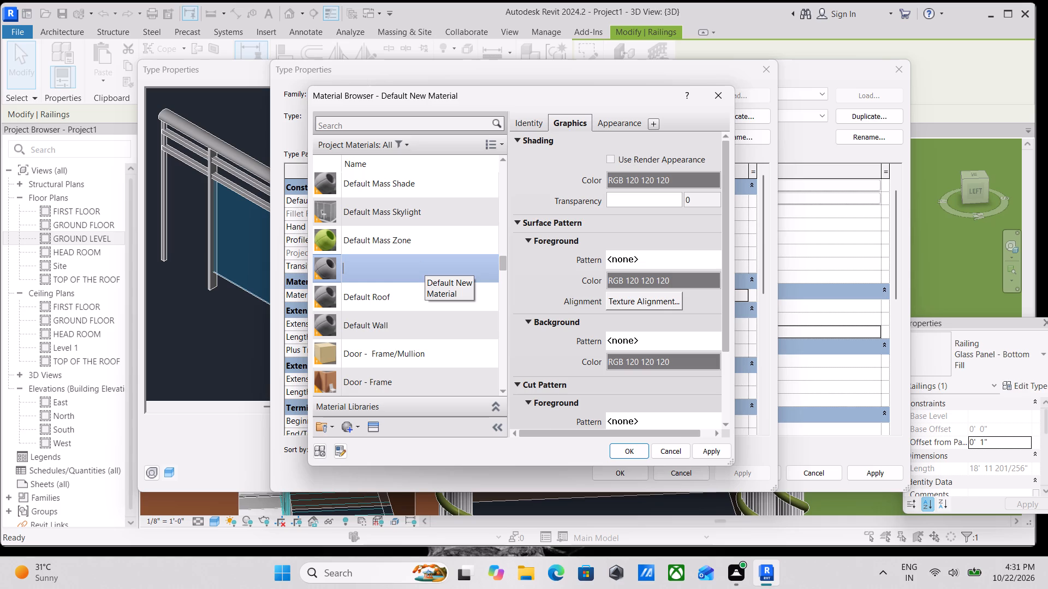
type("BLCK")
key("BackSpace")
type("ACK")
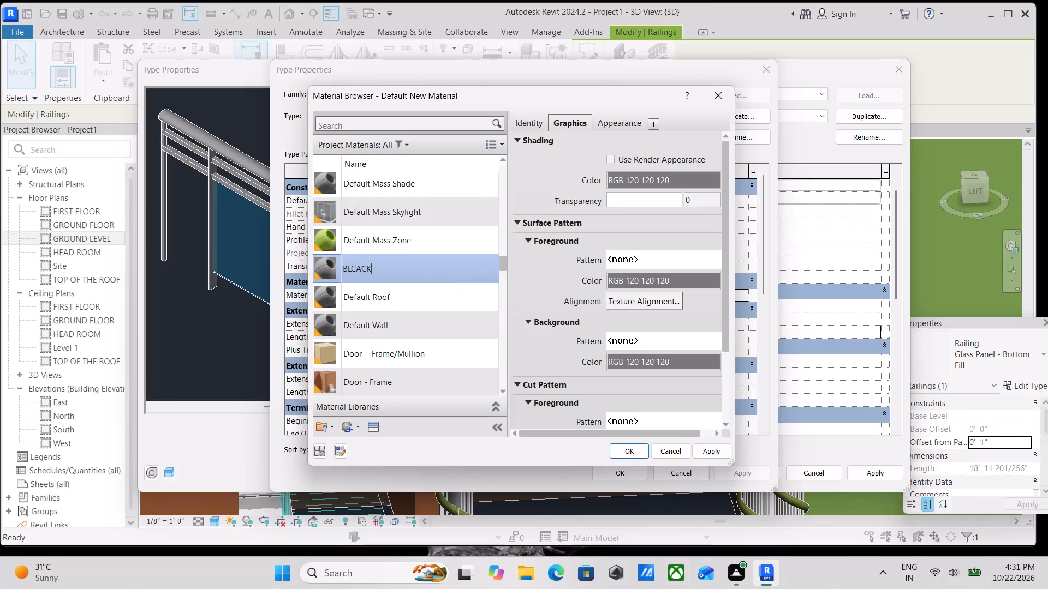
Set the BLCACK material's appearance color to black, RGB 0 0 0, and apply it to the railing's top rail type.
left_click(612, 117)
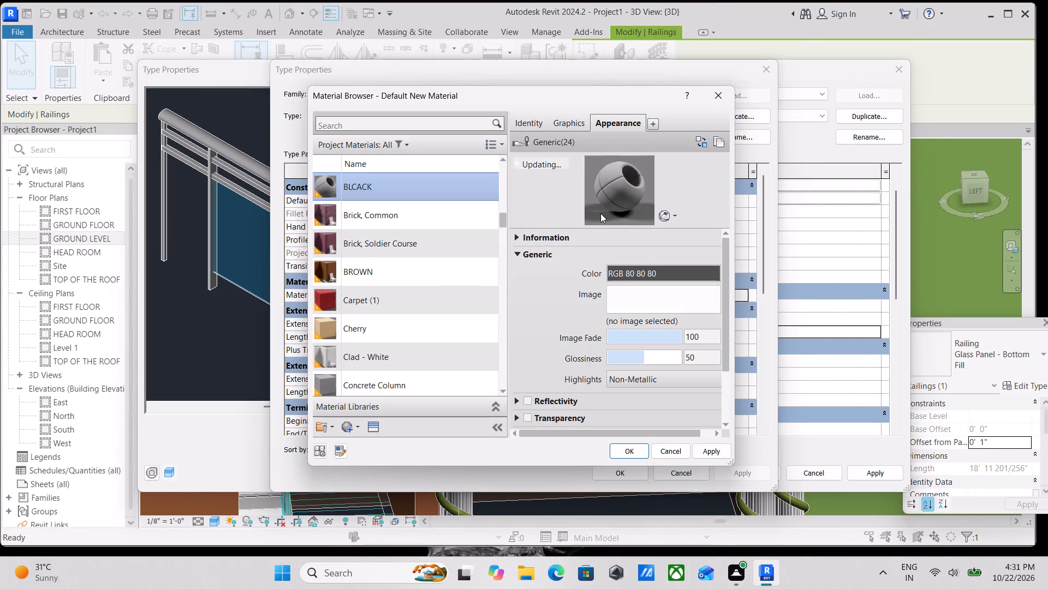
left_click(647, 269)
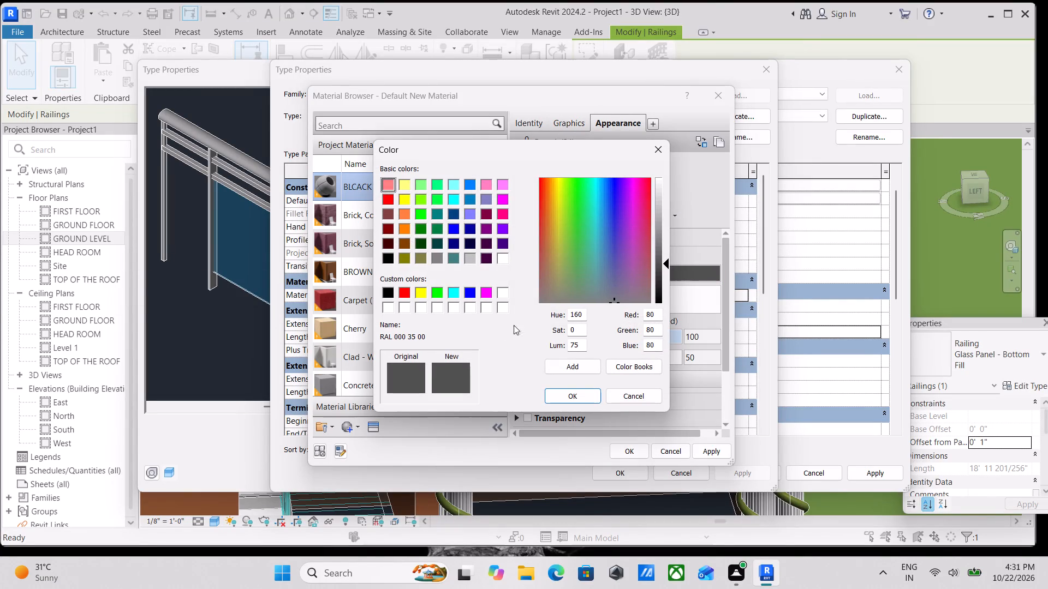
left_click(383, 294)
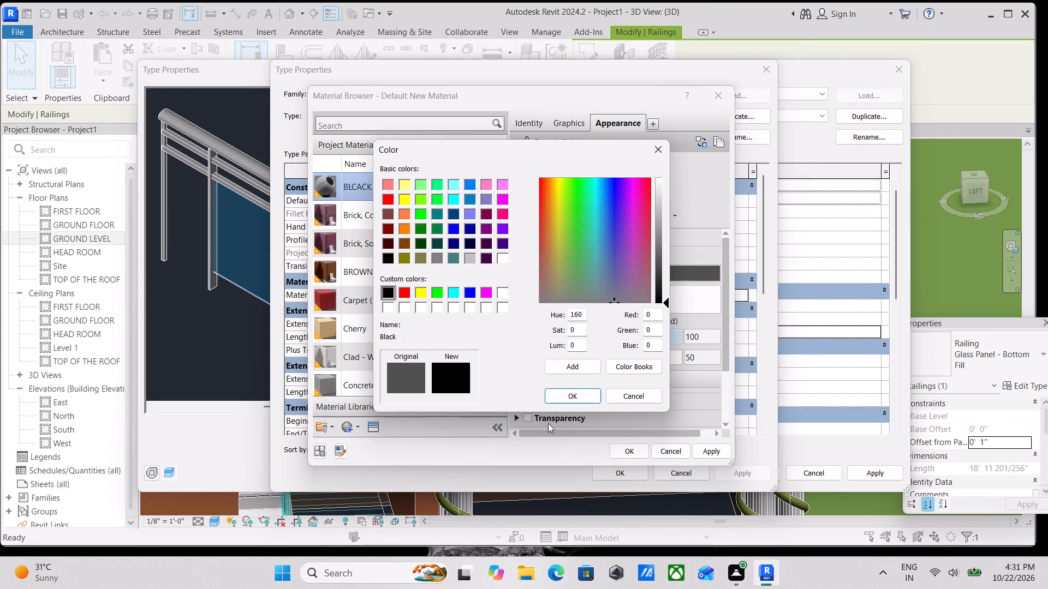
left_click(565, 398)
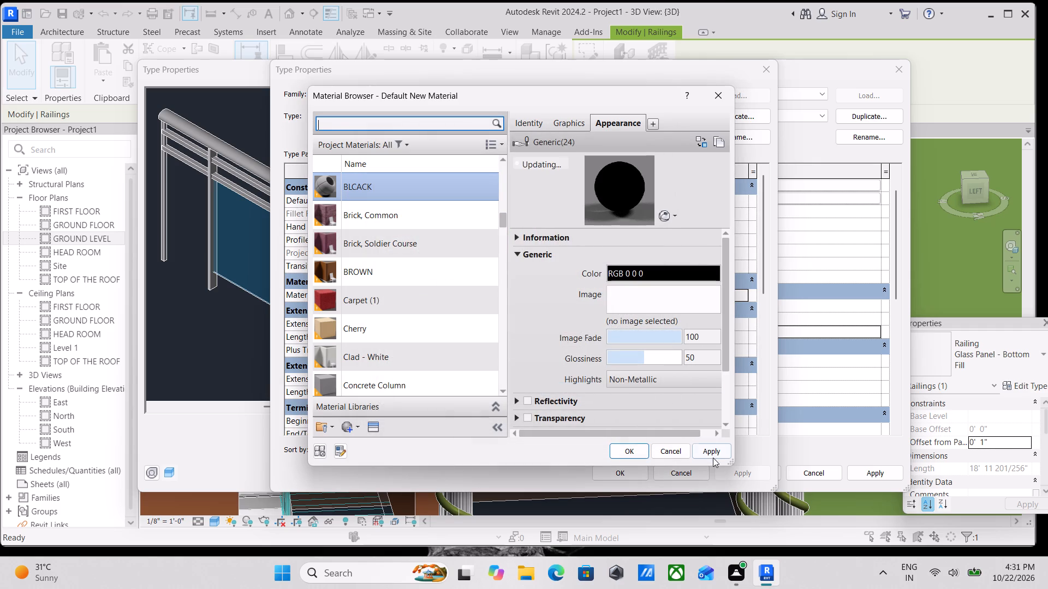
left_click(711, 453)
left_click(633, 454)
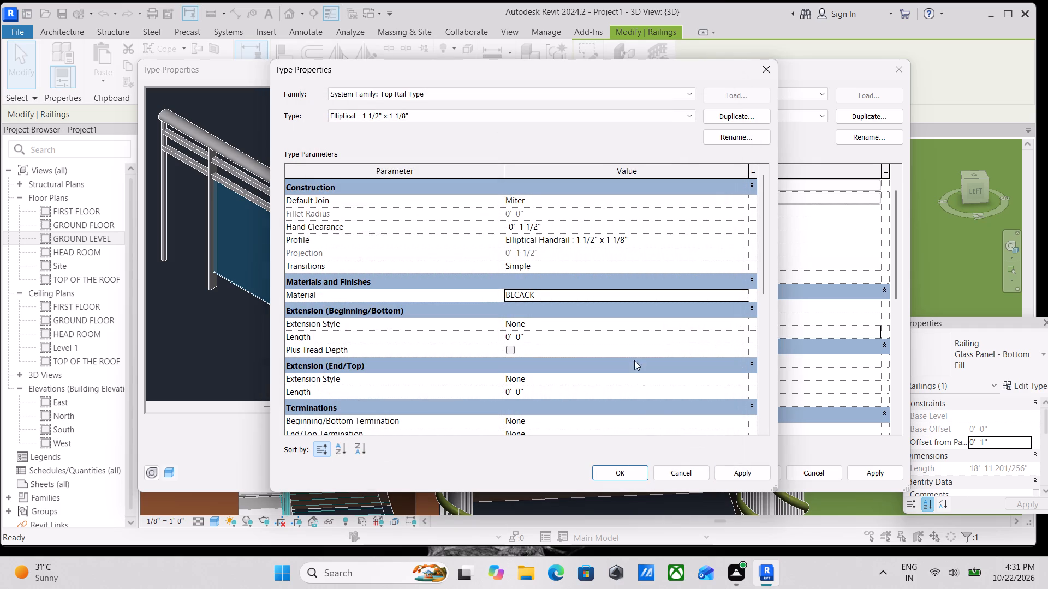
left_click(733, 477)
left_click(642, 470)
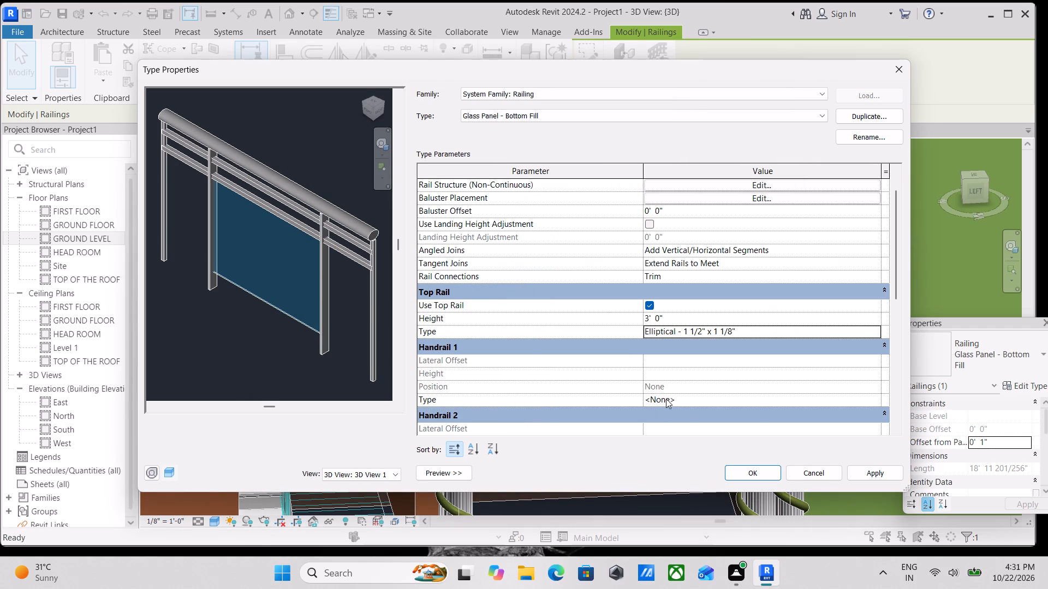
left_click(862, 474)
left_click(752, 472)
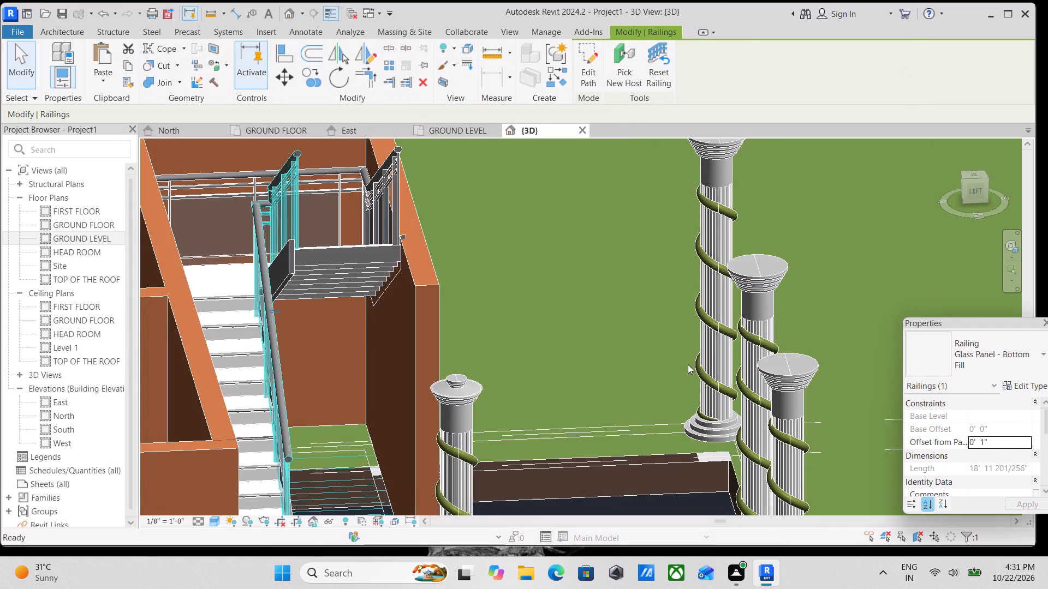
Switch the 3D view of the staircase to the Realistic visual style without saving the project.
scroll(484, 275, "down", 2)
key("Escape")
scroll(338, 250, "down", 2)
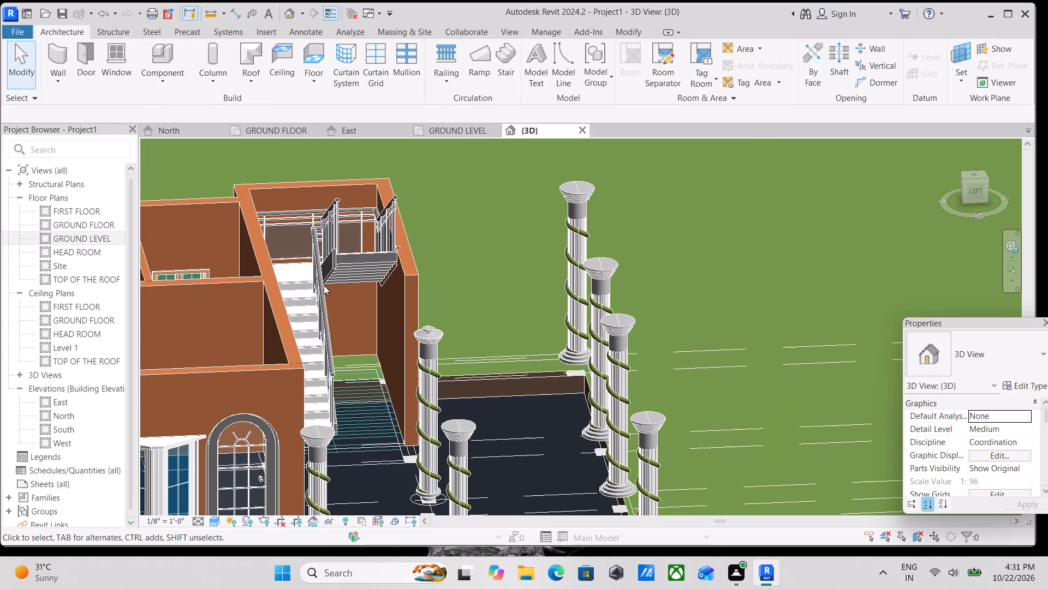
middle_click_drag(336, 282, 433, 318, "shift")
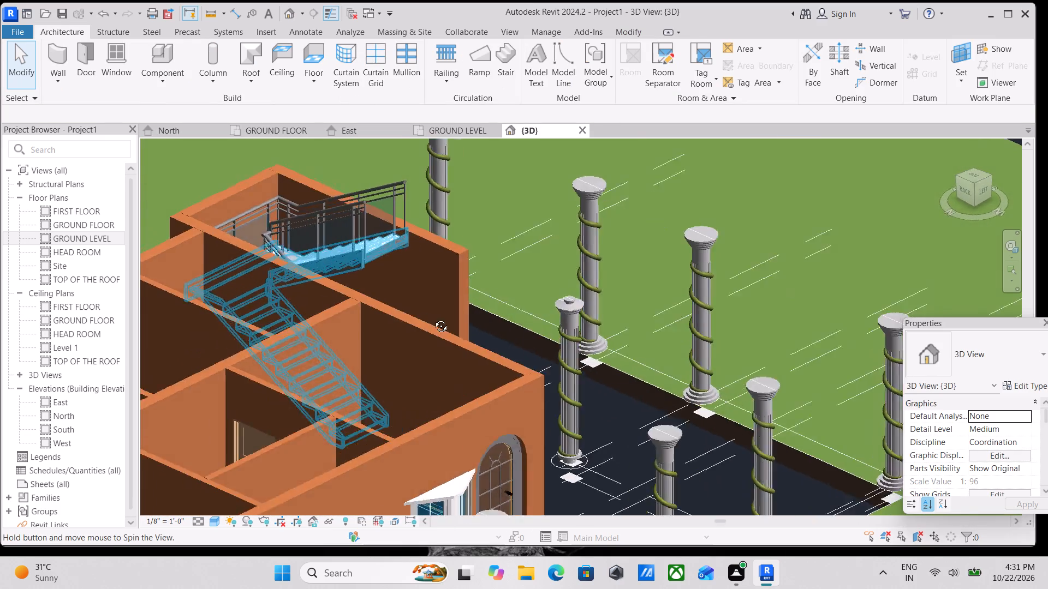
middle_click_drag(433, 318, 456, 332, "shift")
scroll(277, 231, "up", 7)
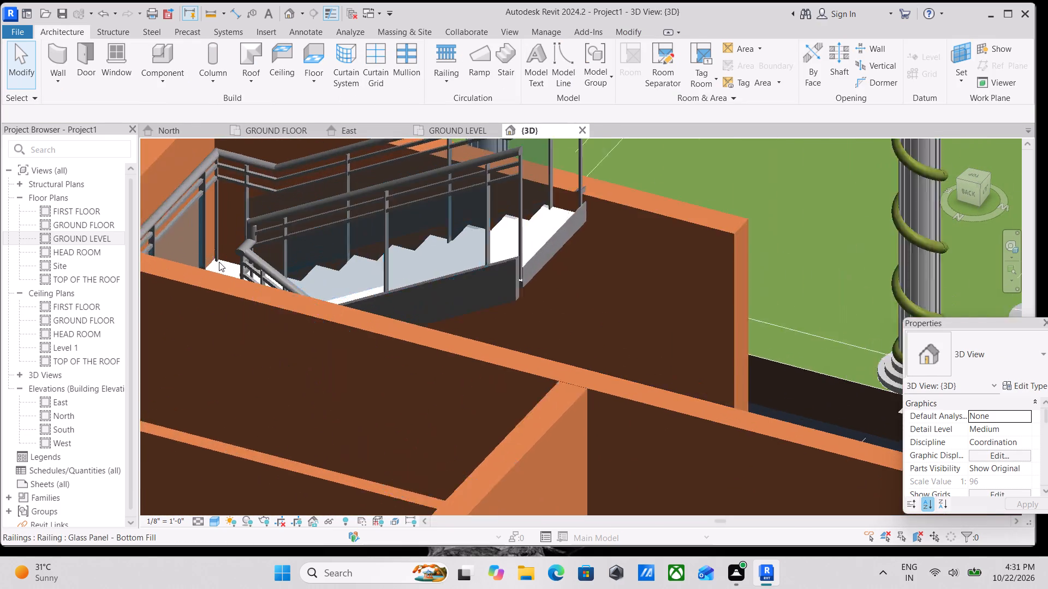
scroll(278, 252, "down", 3)
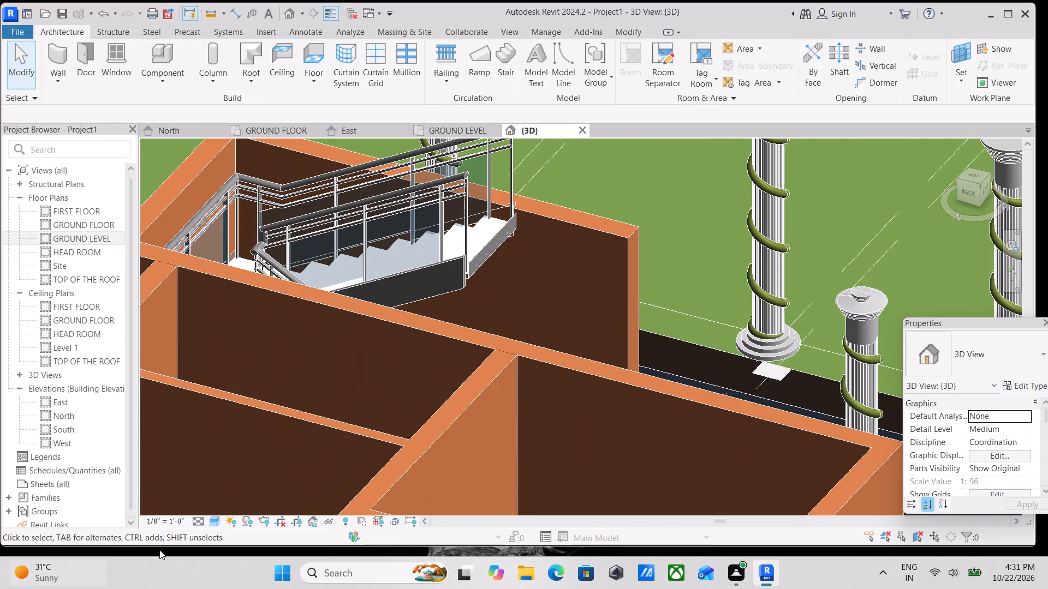
left_click(212, 519)
left_click(221, 503)
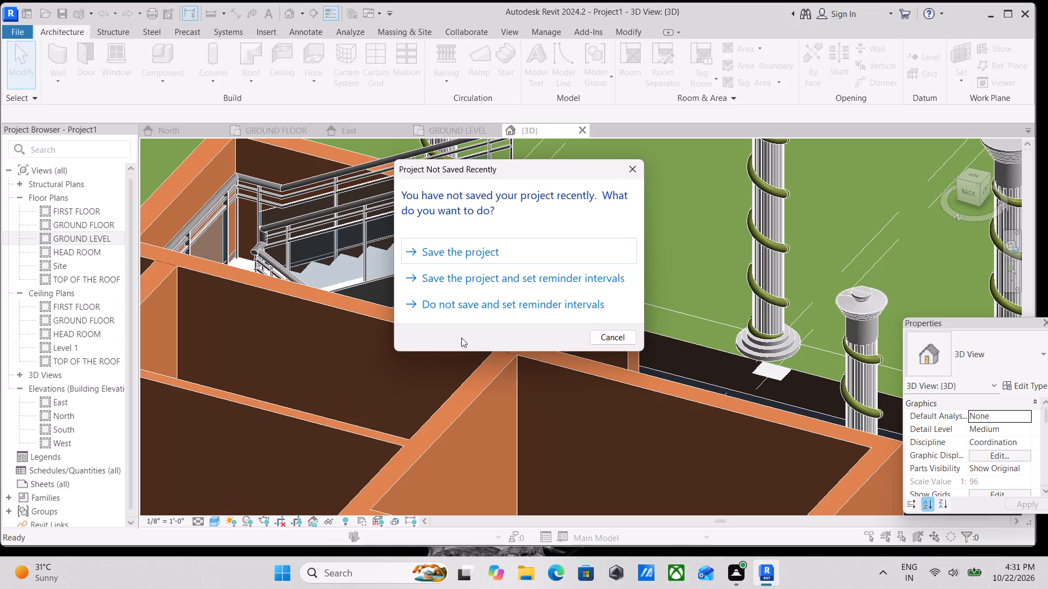
left_click(644, 165)
Duplicate the Glass Panel - Bottom Fill type for the staircase's inner railing, keeping the suggested type name.
scroll(576, 217, "down", 2)
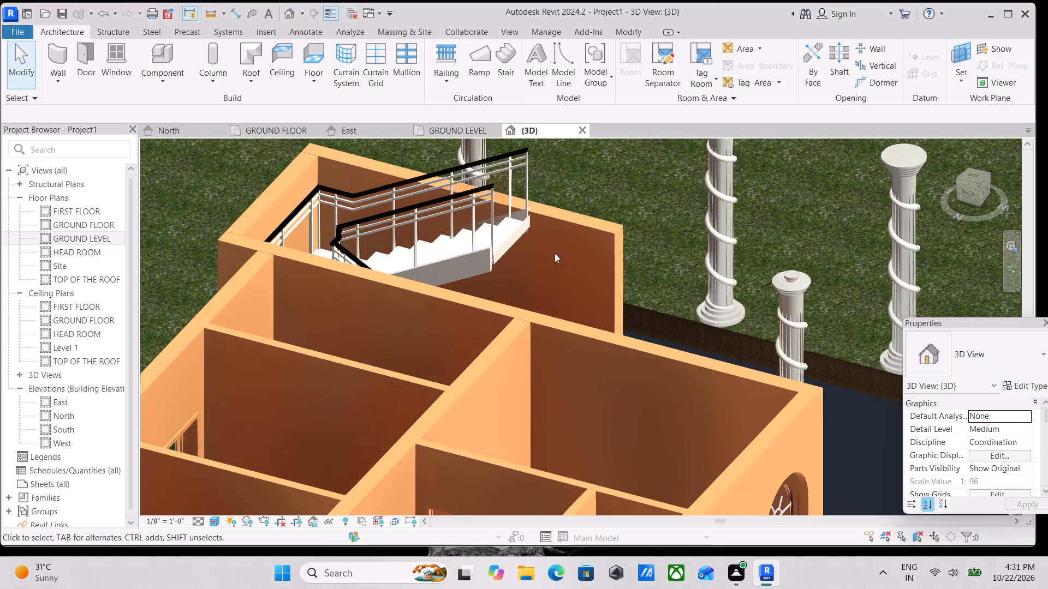
scroll(547, 267, "down", 2)
middle_click_drag(551, 267, 314, 298, "shift")
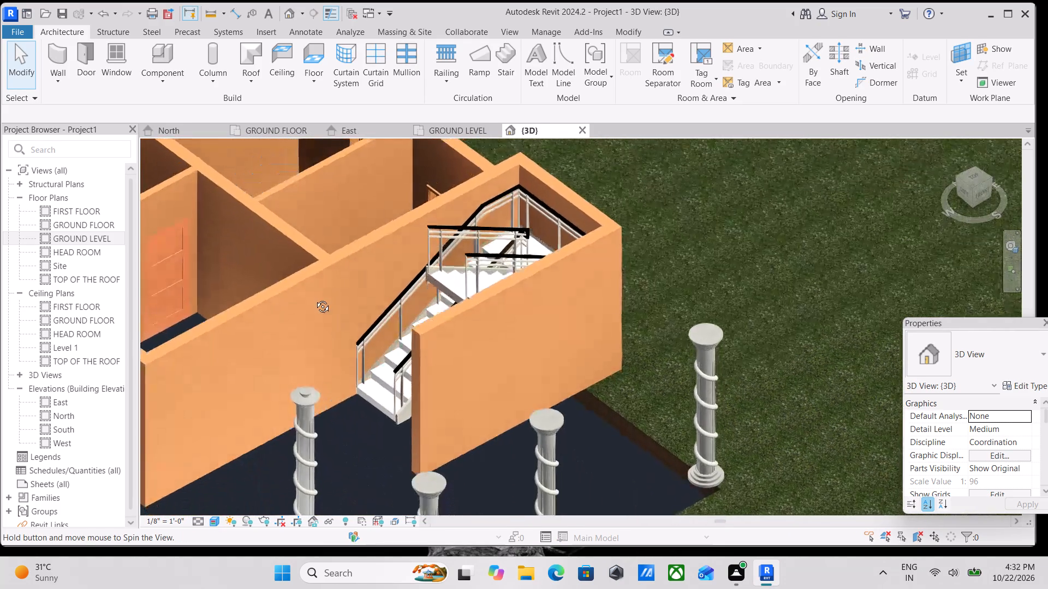
middle_click_drag(314, 298, 314, 297, "shift")
scroll(401, 231, "up", 5)
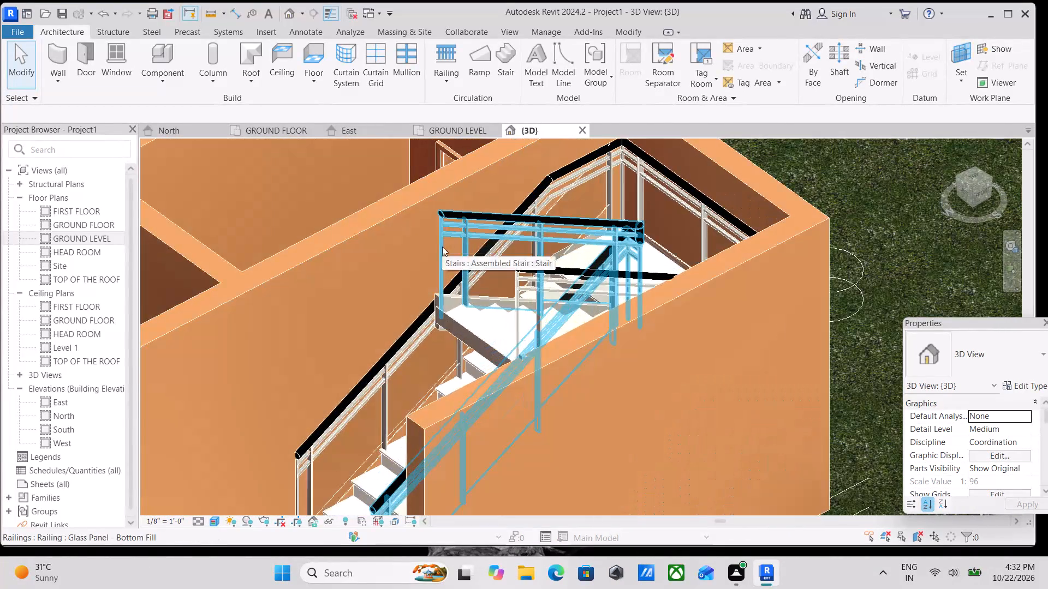
left_click(442, 247)
scroll(442, 247, "up", 3)
scroll(446, 253, "down", 2)
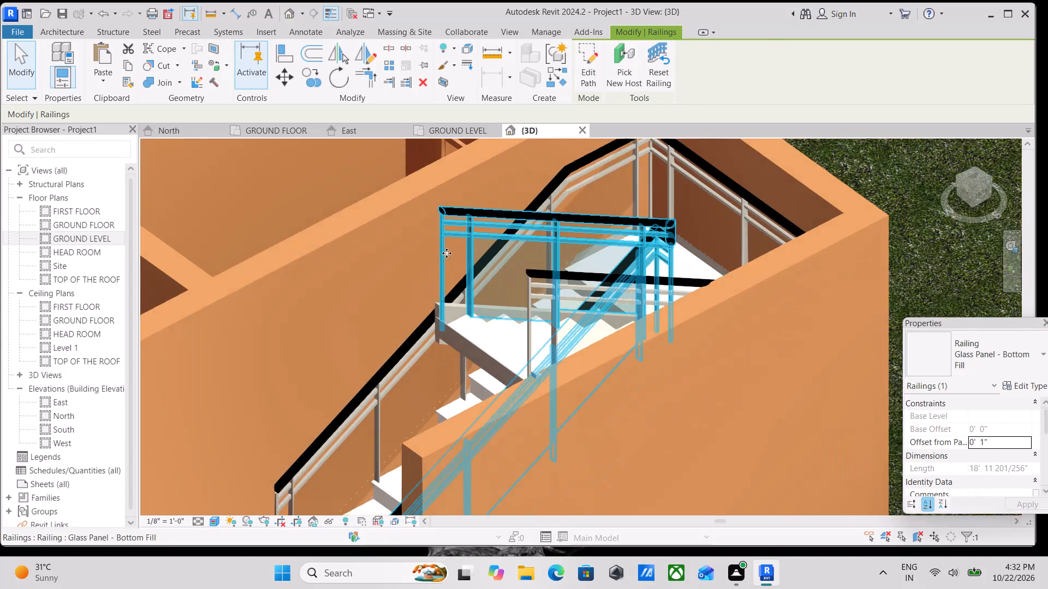
middle_click_drag(446, 253, 475, 232)
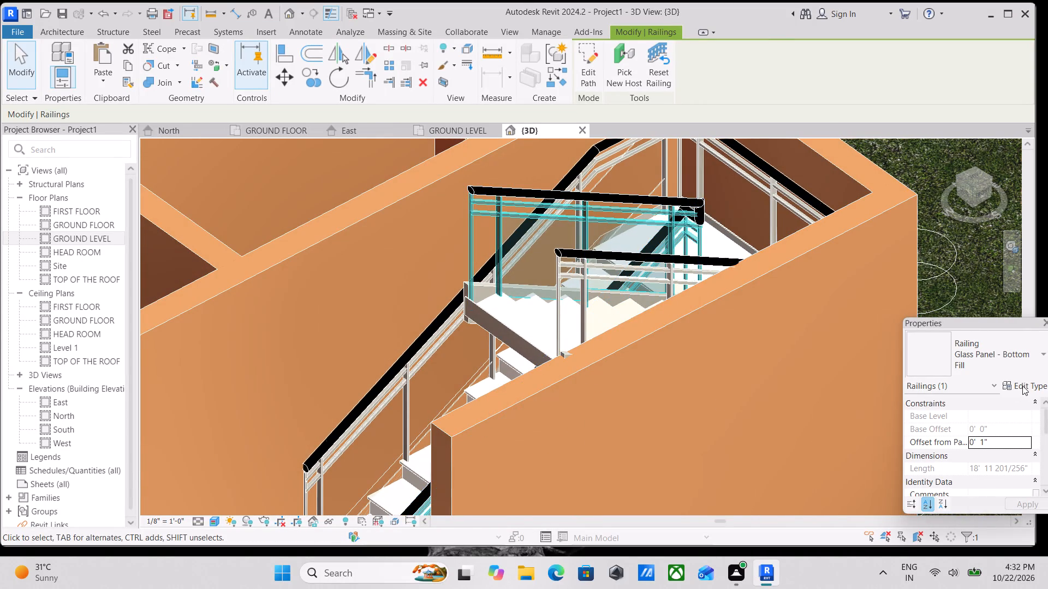
left_click(1022, 386)
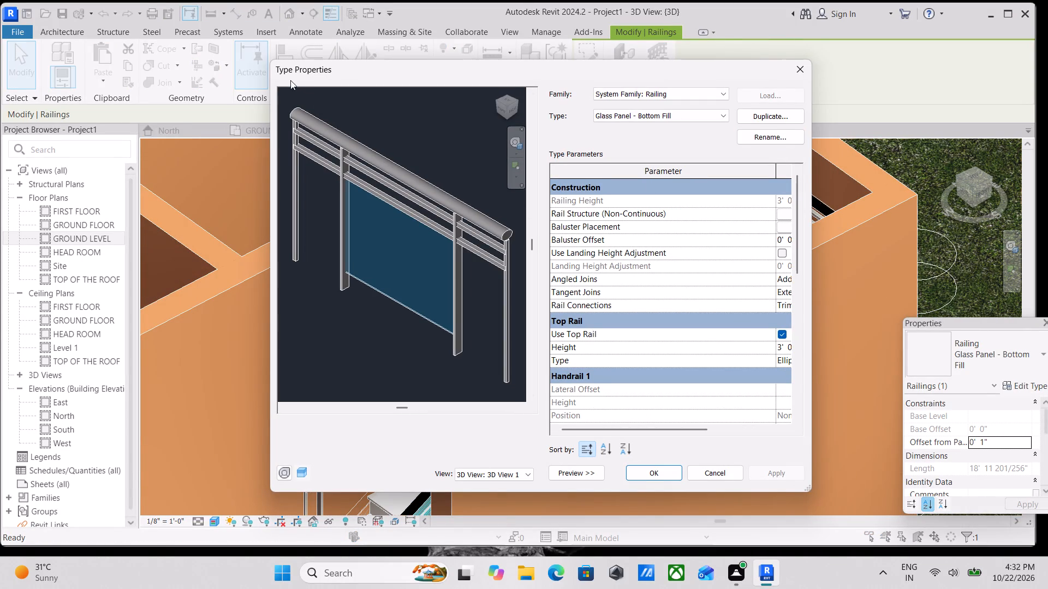
left_click_drag(290, 73, 122, 86)
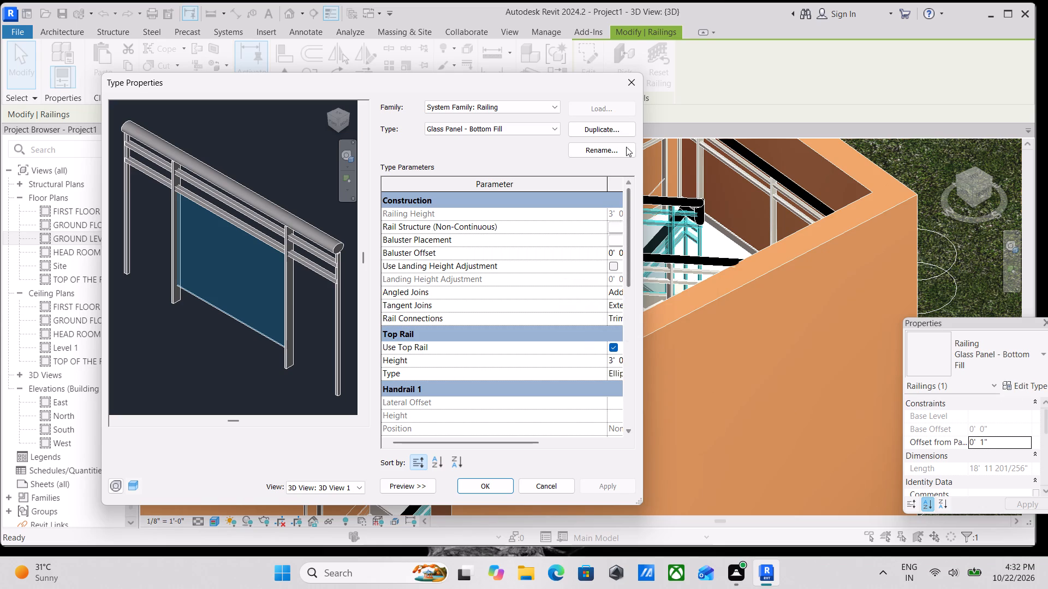
left_click(619, 125)
left_click(358, 317)
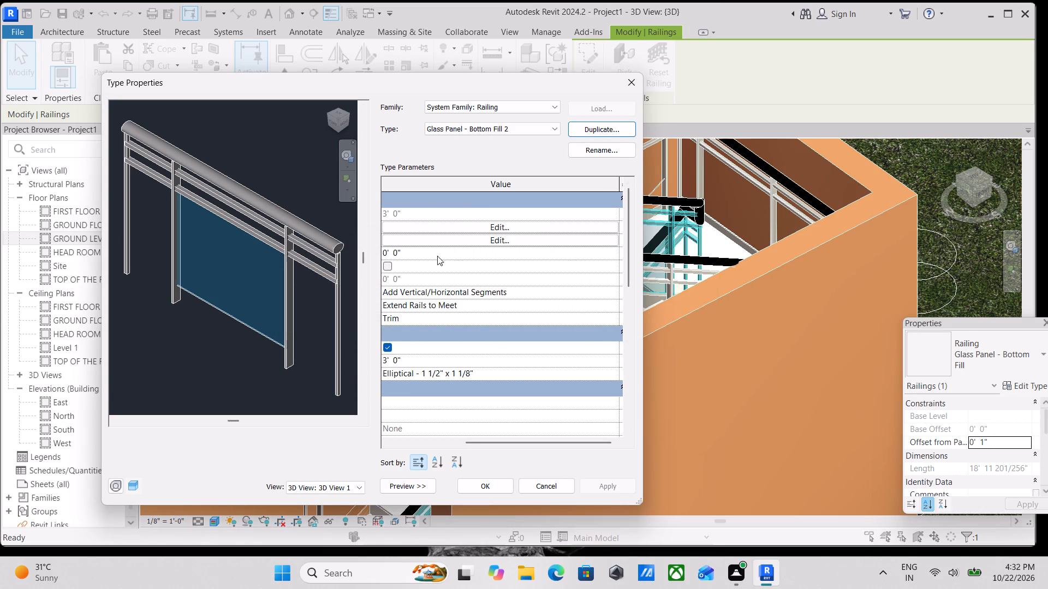
Review the duplicated type's baluster placement and Elliptical - 1 1/2" x 1 1/8" top rail settings, and apply the type to the inner railing.
scroll(492, 239, "up", 2)
left_click(492, 239)
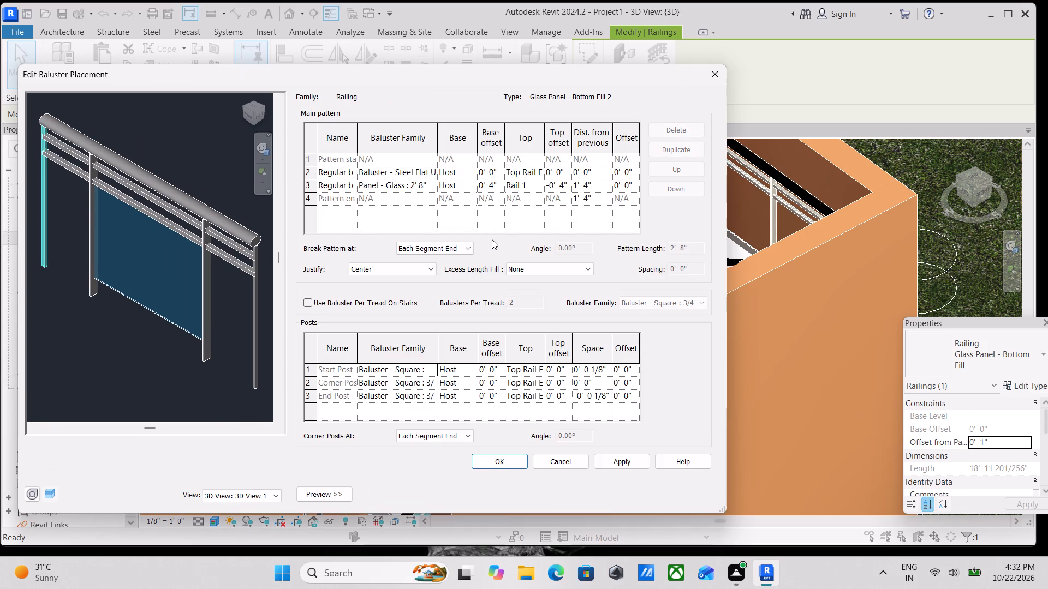
left_click(712, 69)
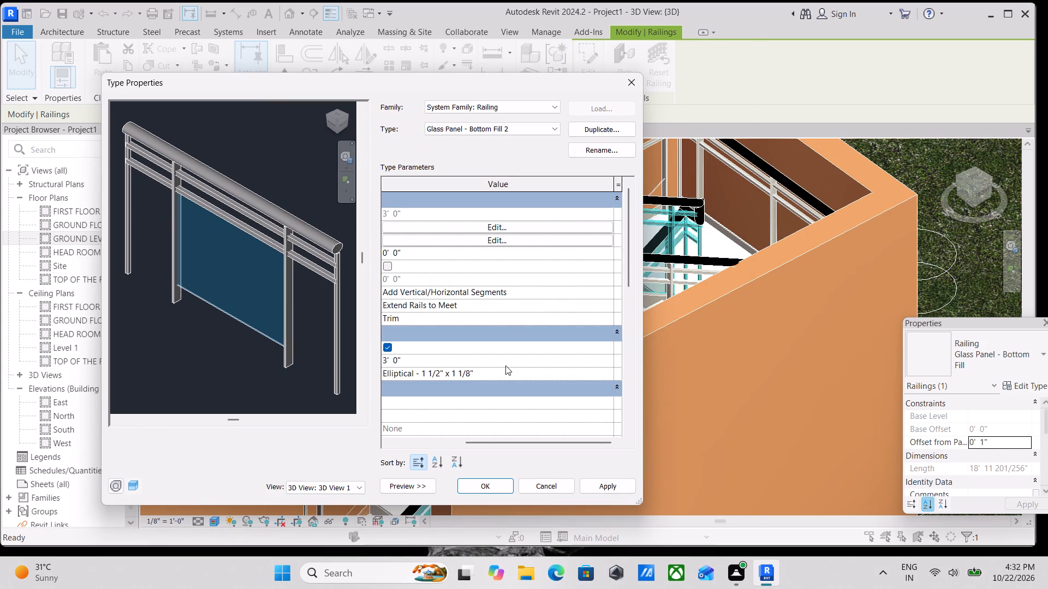
left_click(613, 372)
left_click(608, 372)
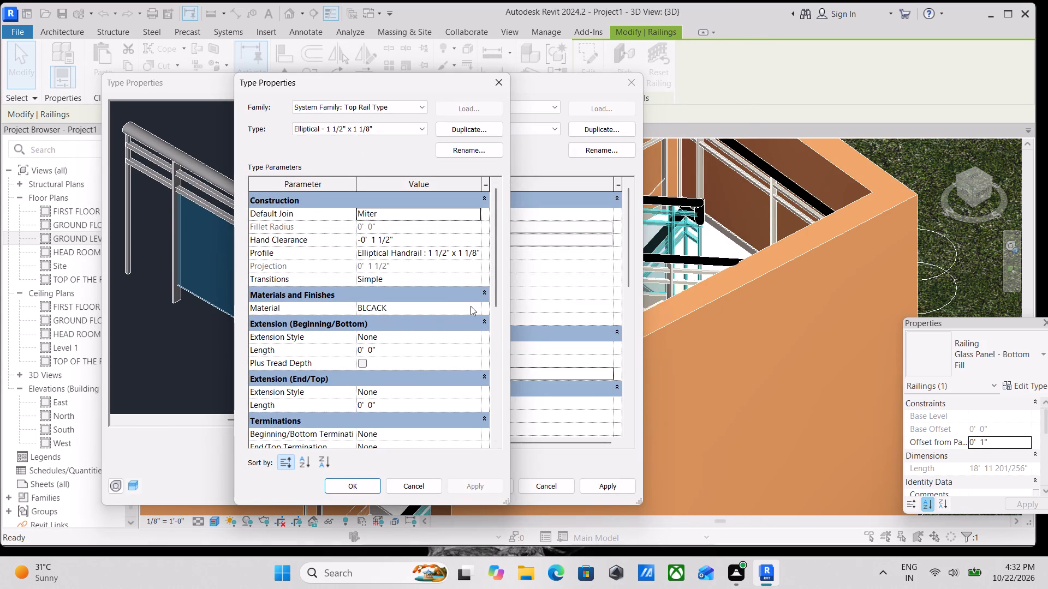
left_click(350, 483)
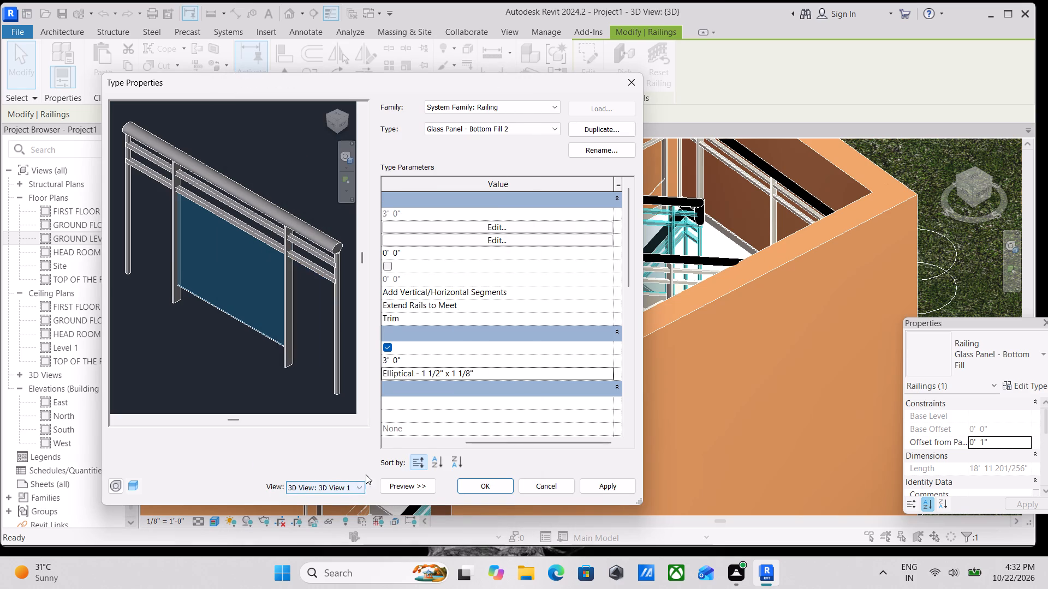
left_click(598, 490)
left_click(496, 488)
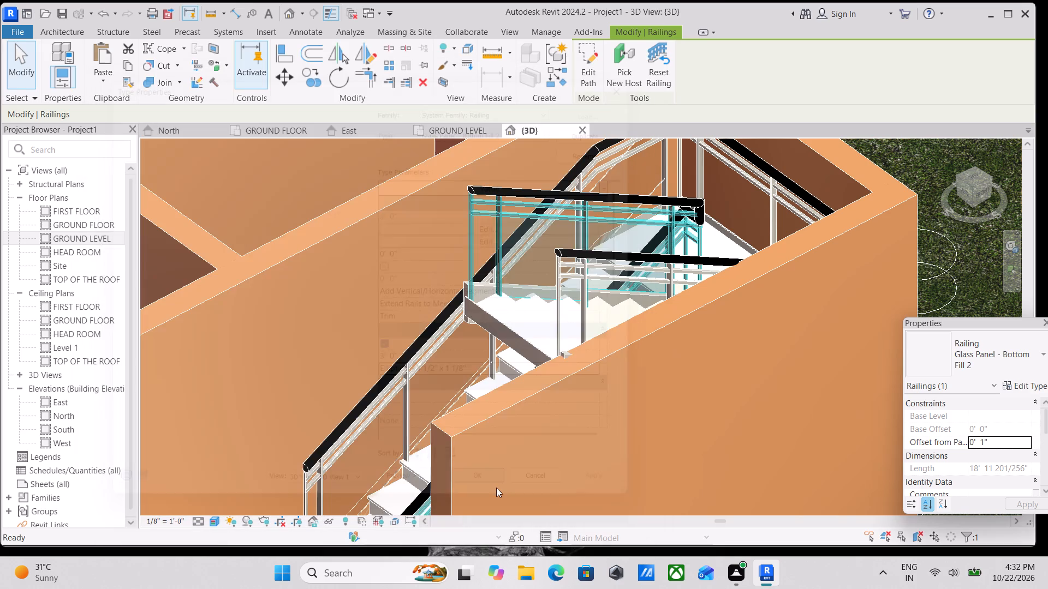
Examine the staircase's inner railing up close in 3D and its type's baluster placement settings.
scroll(586, 301, "down", 1)
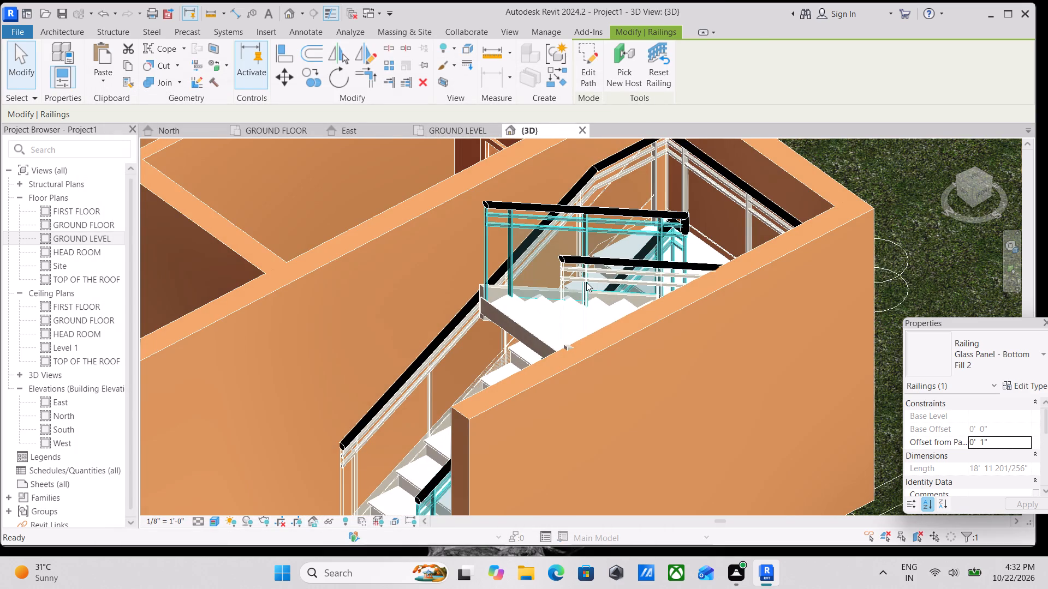
scroll(586, 280, "down", 3)
key("Escape")
scroll(586, 280, "down", 3)
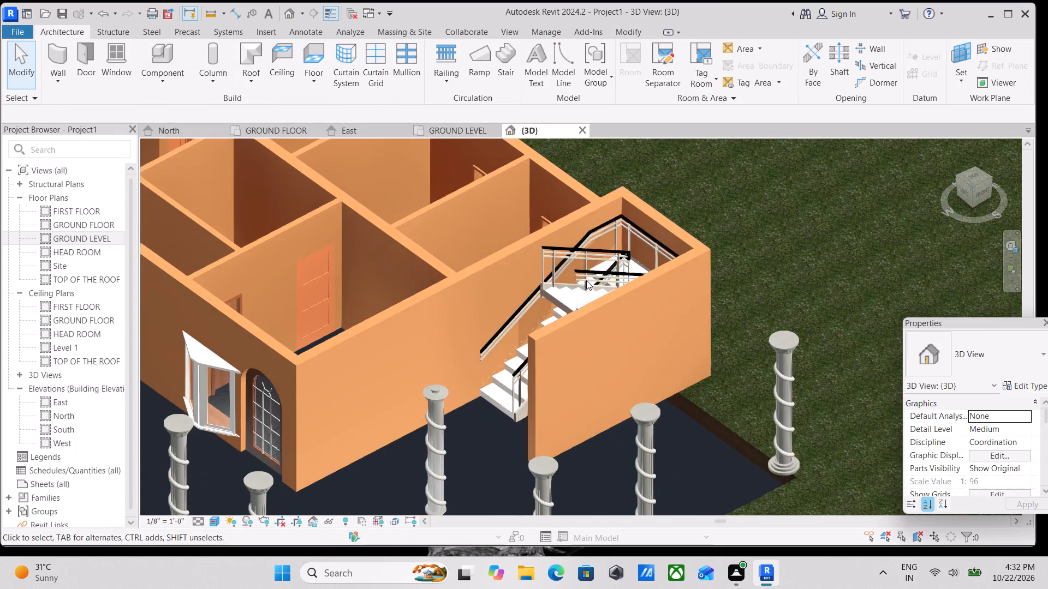
middle_click_drag(494, 317, 580, 315, "shift")
scroll(554, 322, "up", 3)
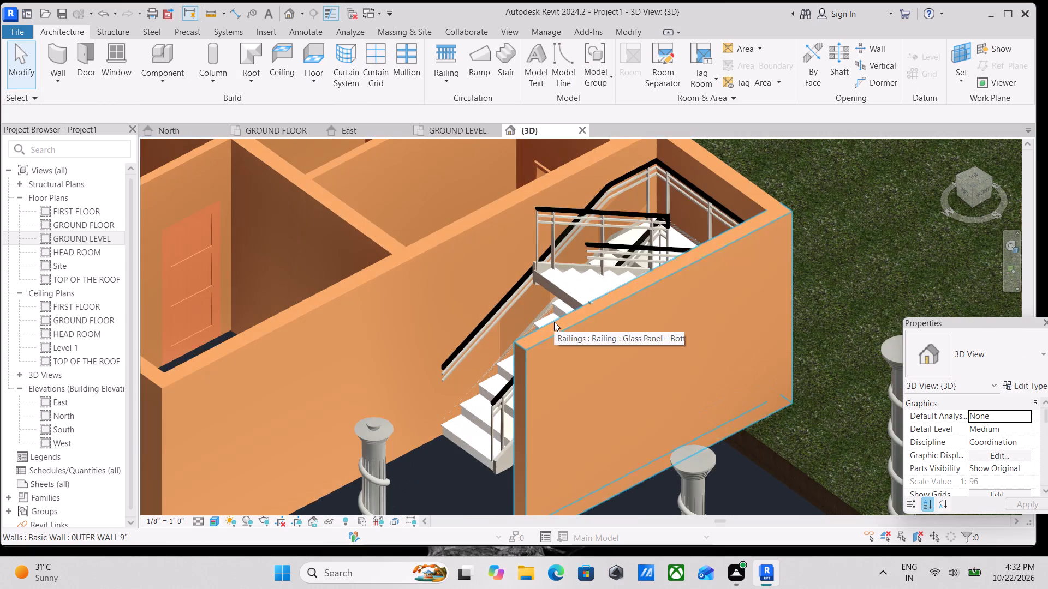
middle_click_drag(561, 320, 677, 368, "shift")
middle_click_drag(618, 273, 540, 206, "shift")
scroll(618, 273, "up", 1, "shift")
scroll(591, 221, "up", 6)
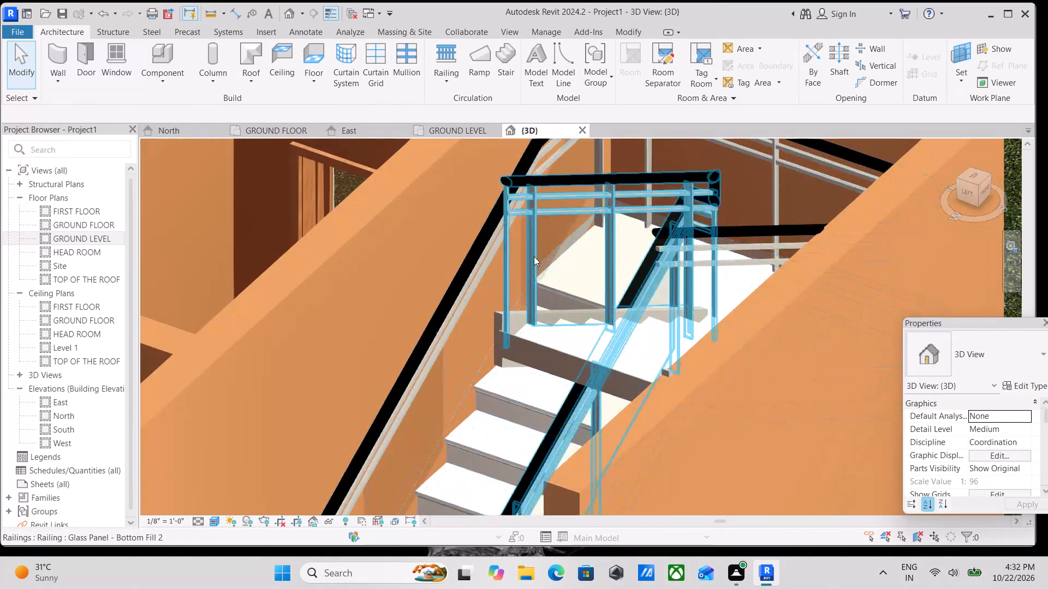
scroll(538, 220, "up", 4)
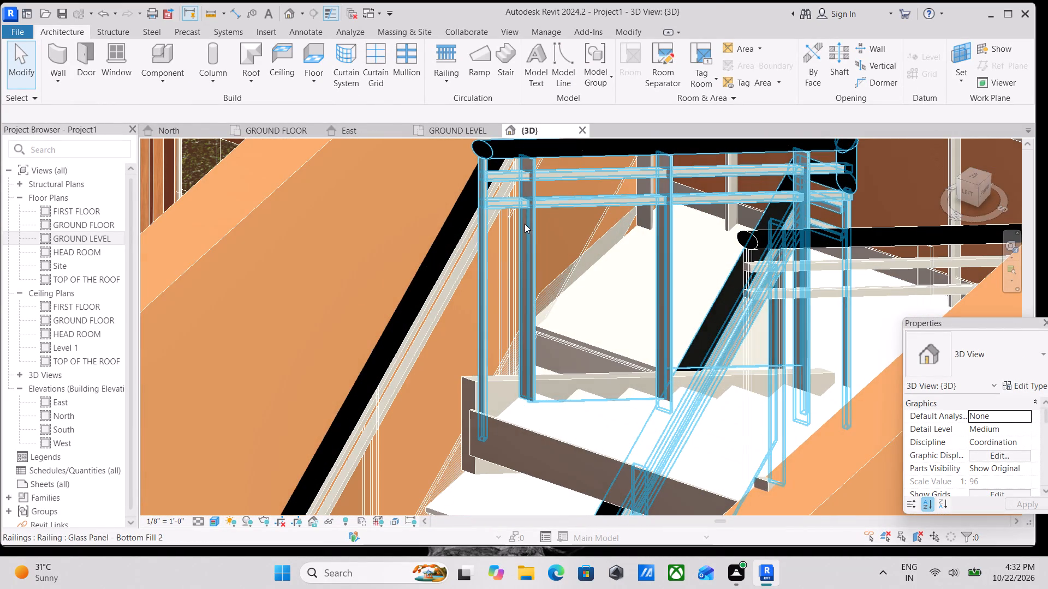
left_click(532, 223)
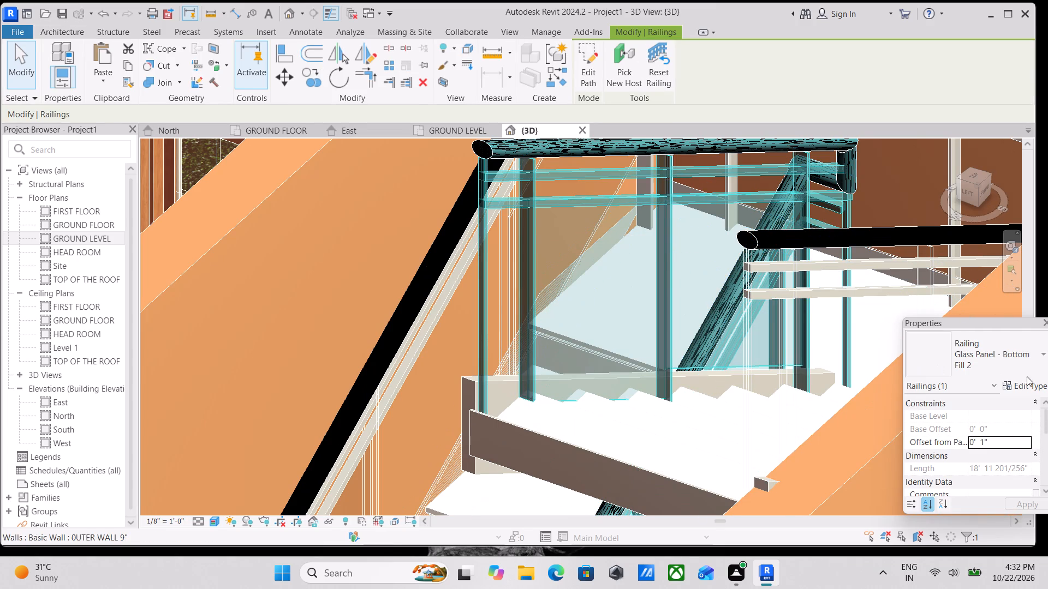
left_click(1043, 388)
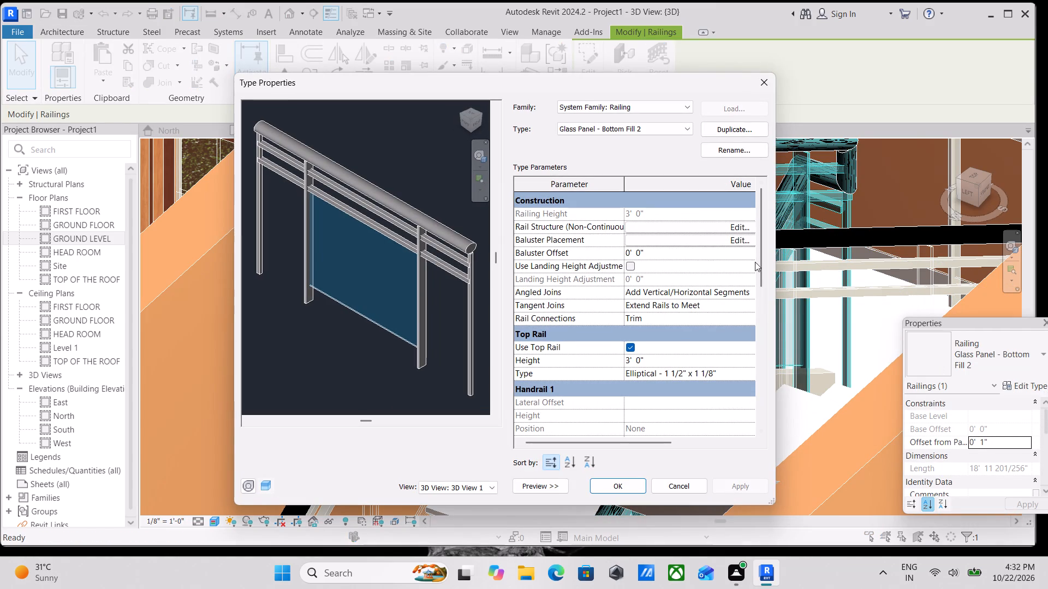
left_click(713, 238)
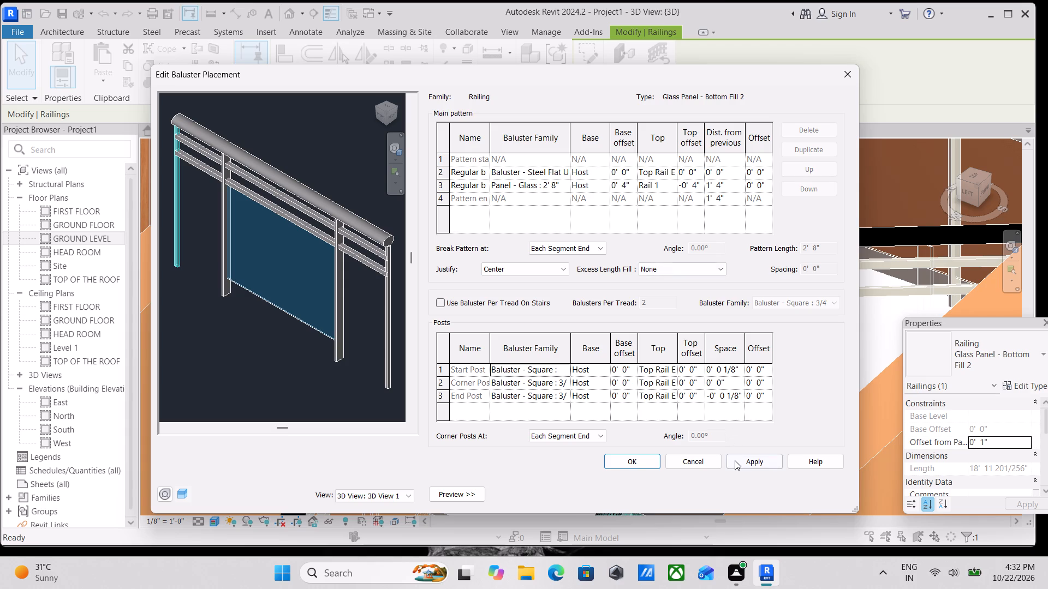
left_click(844, 69)
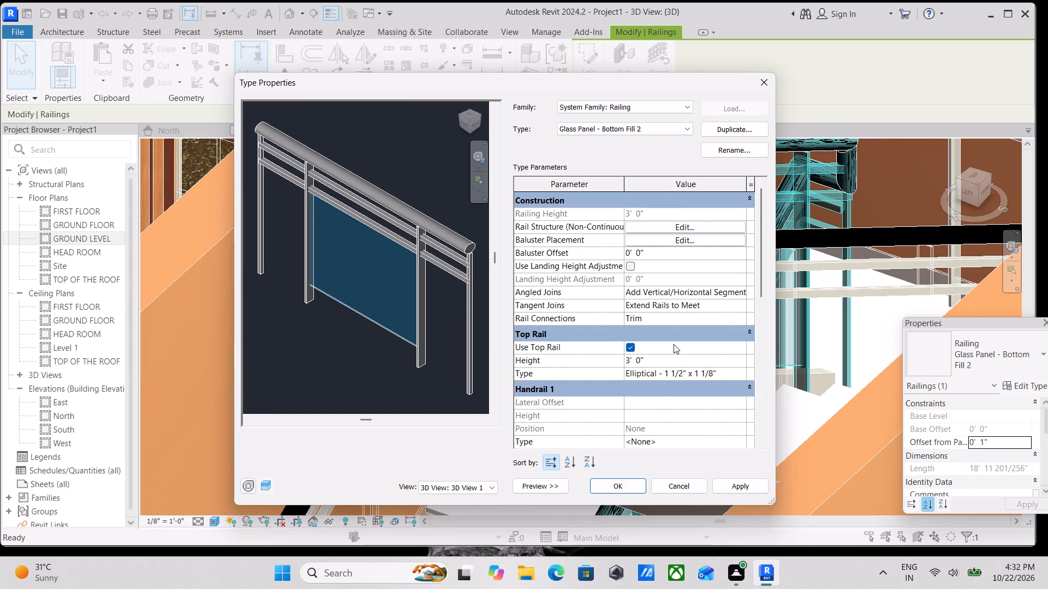
Add a Circular - 1 1/2" type as Handrail 1 of the inner railing's type, with the BLCACK material.
scroll(652, 390, "down", 2)
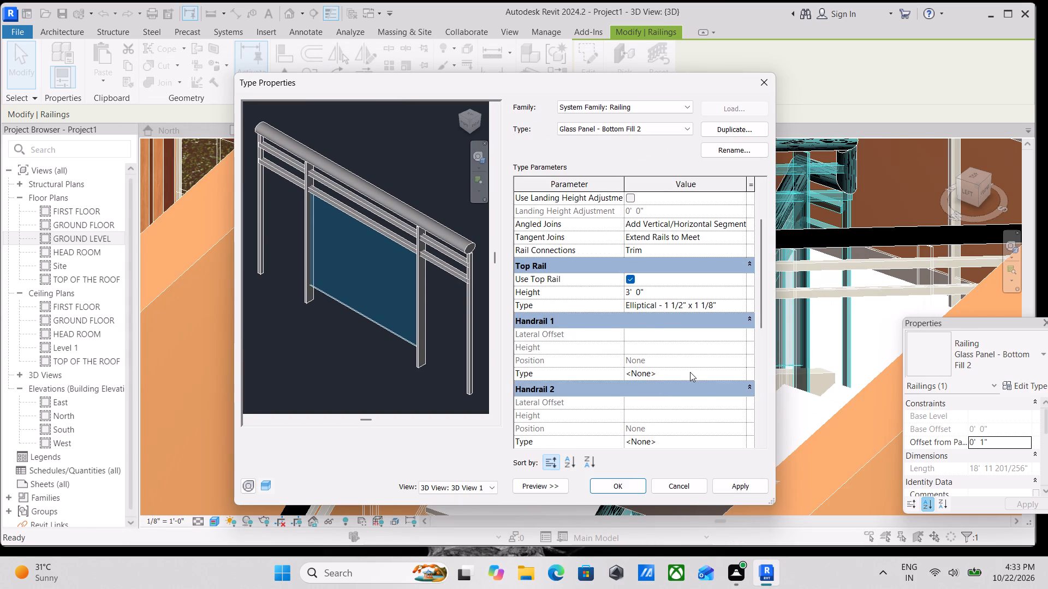
left_click(727, 375)
left_click(737, 374)
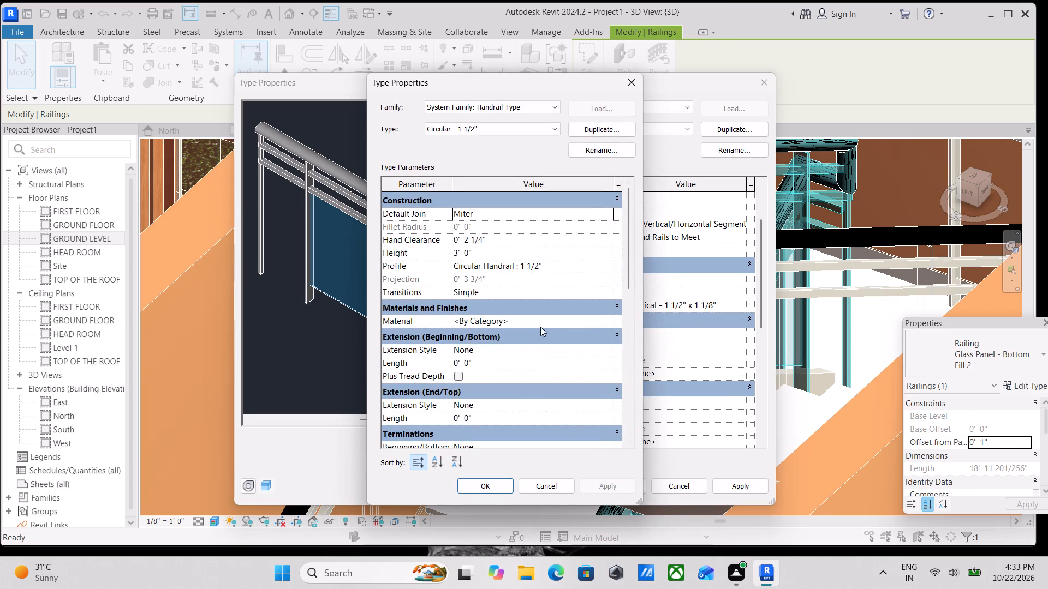
left_click(592, 323)
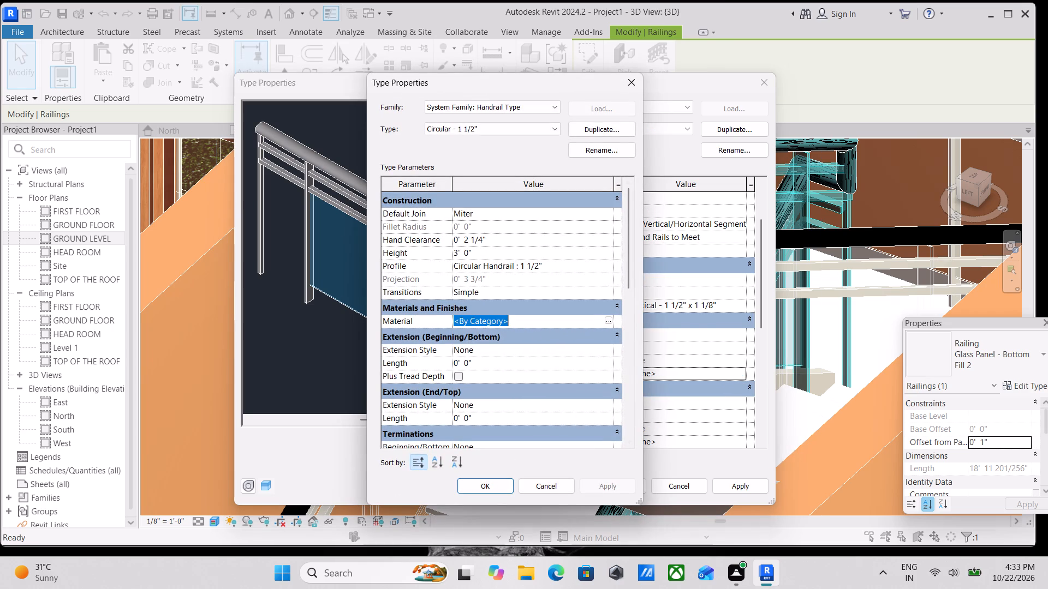
left_click(609, 322)
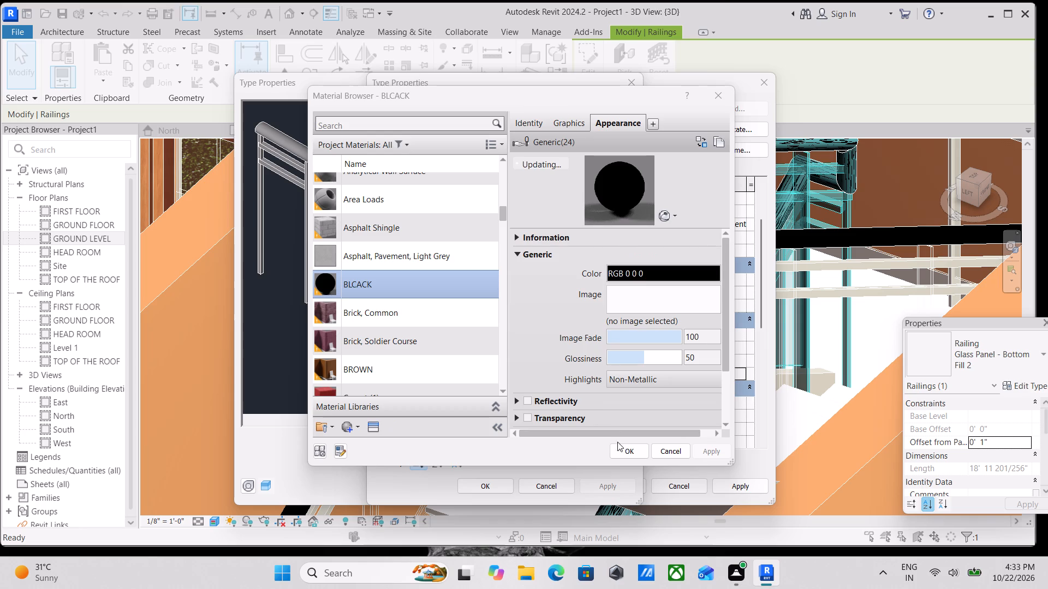
left_click(624, 448)
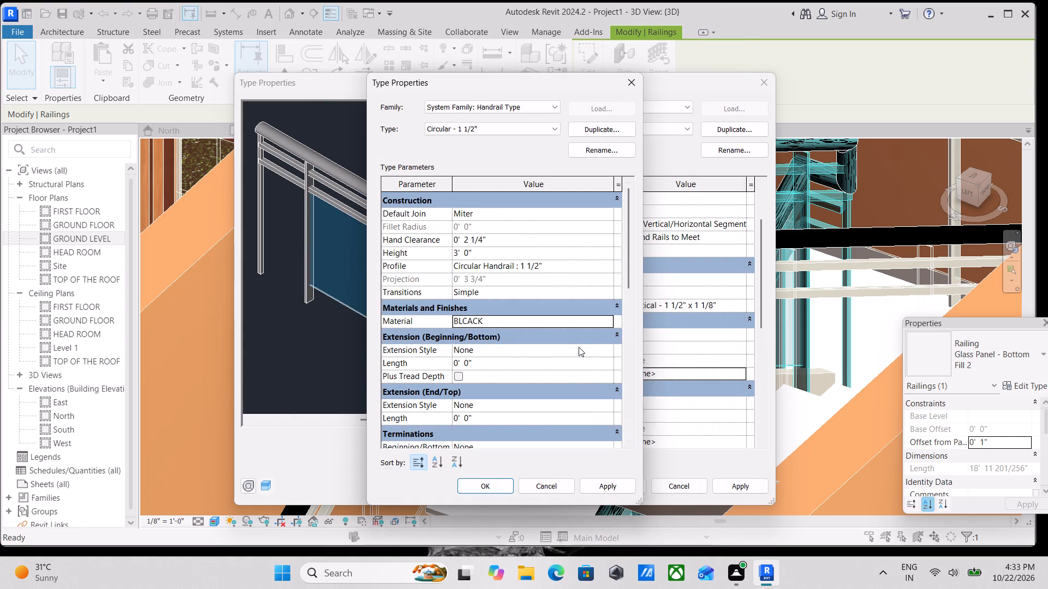
left_click(601, 482)
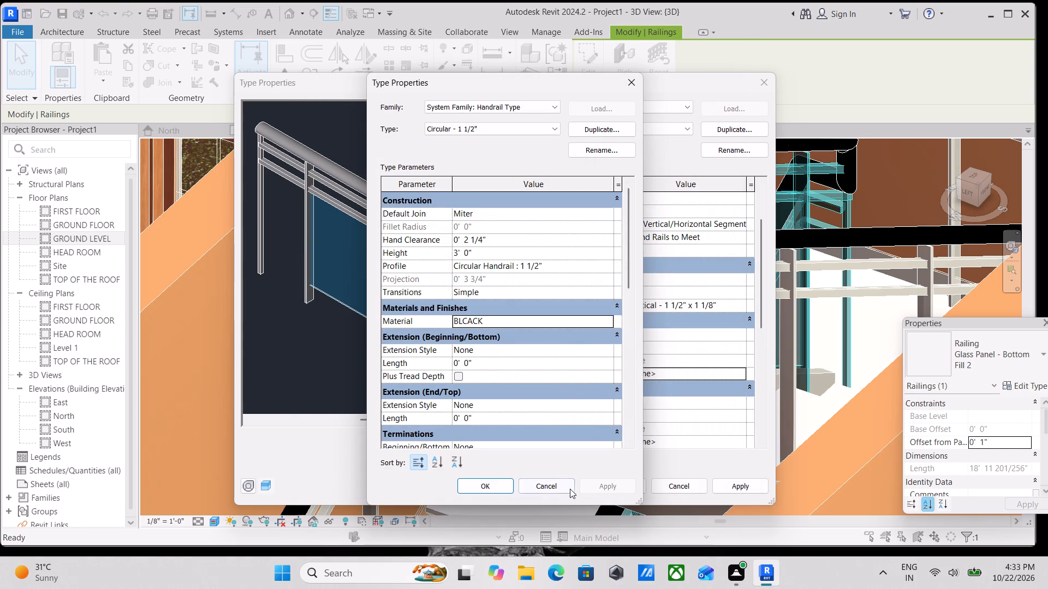
left_click(490, 486)
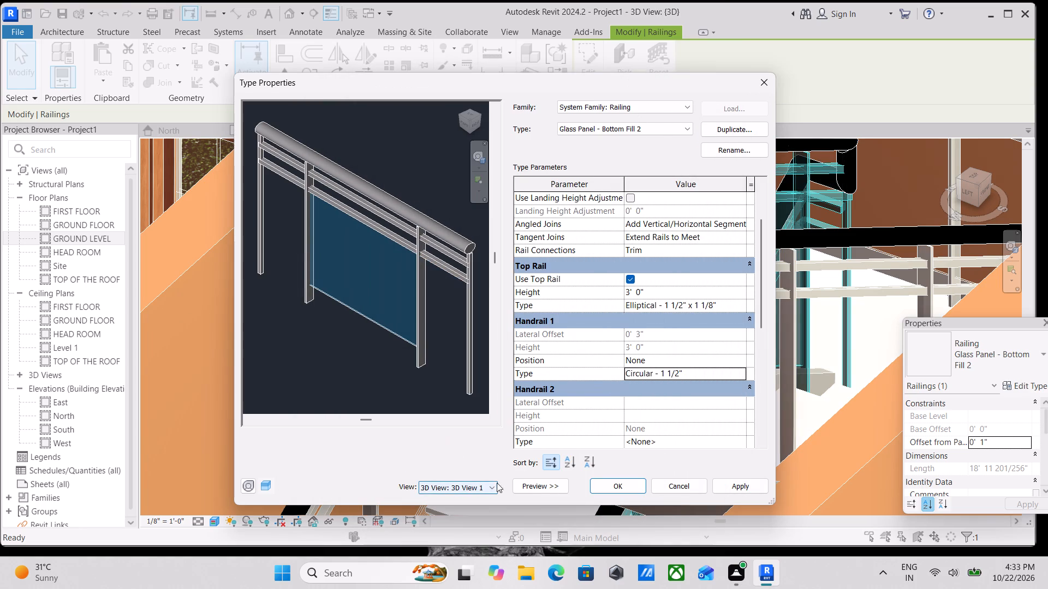
left_click(738, 489)
left_click(602, 490)
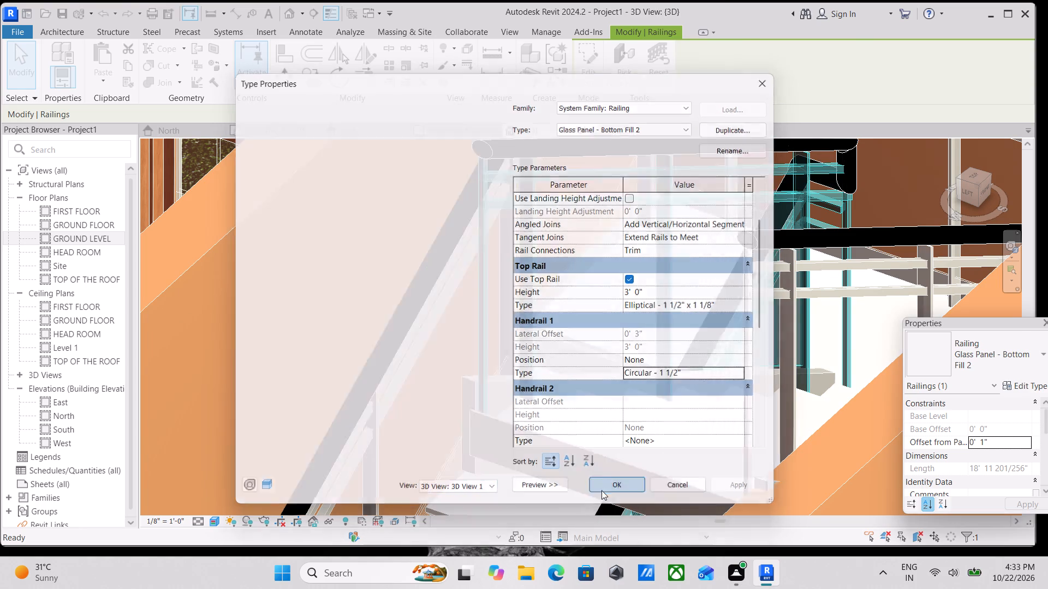
Examine the staircase's inner railing from several angles and up close in 3D.
scroll(674, 383, "down", 2)
middle_click_drag(674, 383, 571, 388)
scroll(570, 388, "down", 3)
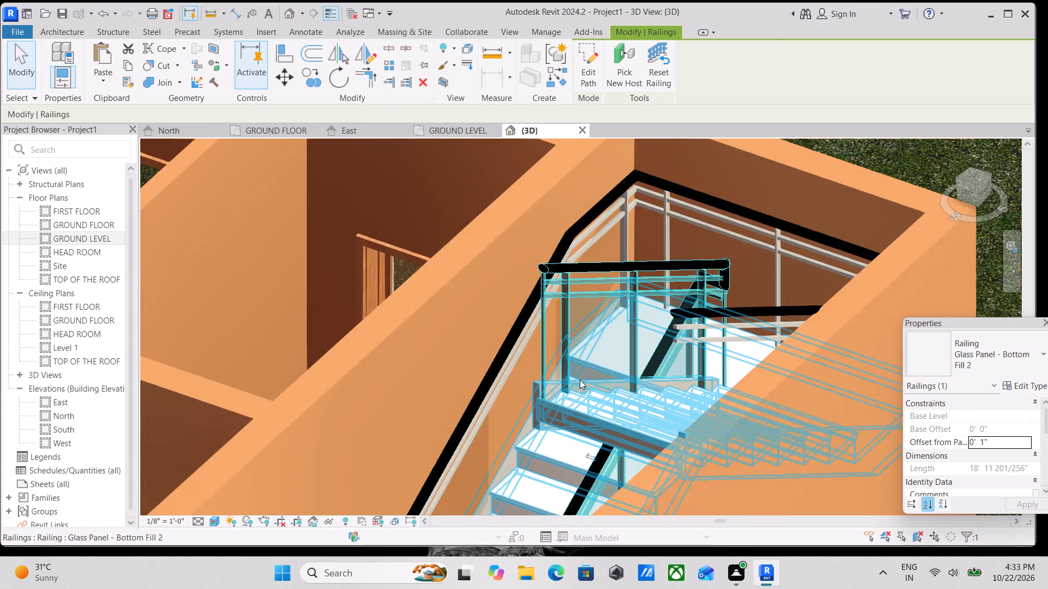
key("Escape")
scroll(612, 354, "down", 4)
middle_click_drag(604, 359, 468, 336)
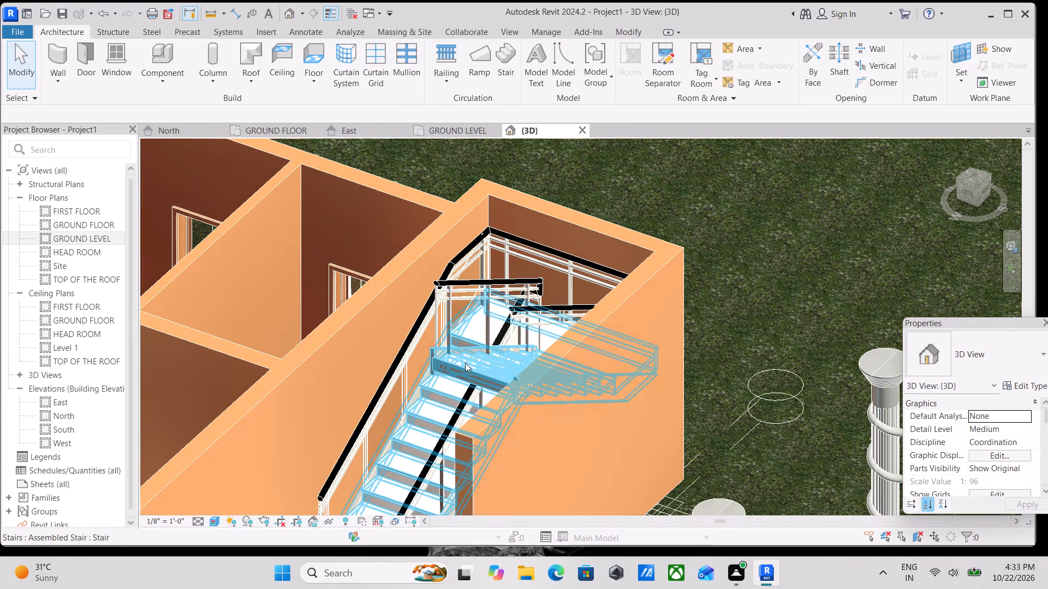
middle_click_drag(471, 371, 486, 443, "shift")
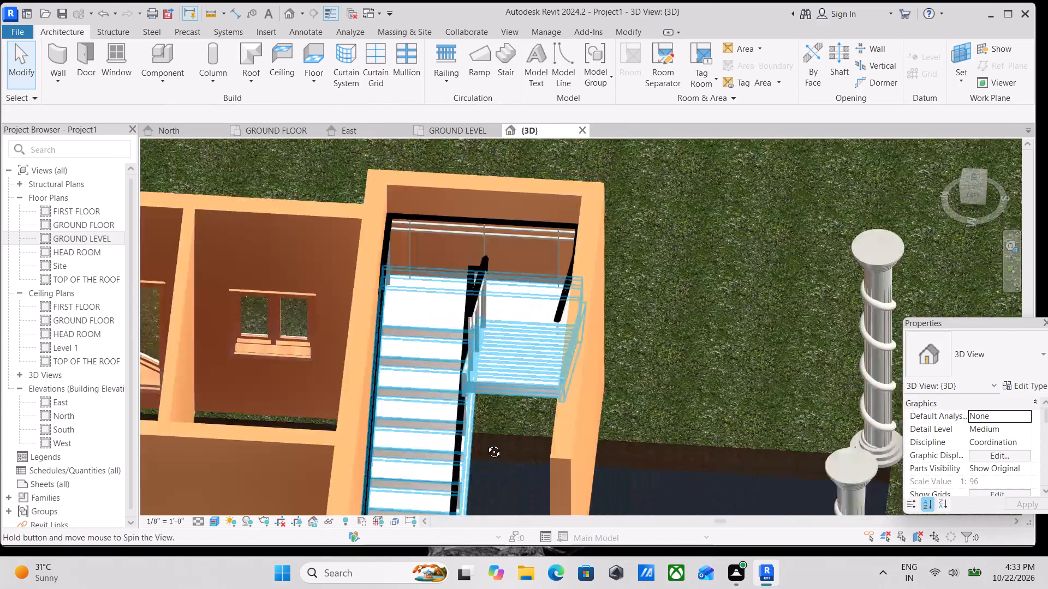
middle_click_drag(486, 443, 365, 510, "shift")
scroll(486, 381, "up", 7)
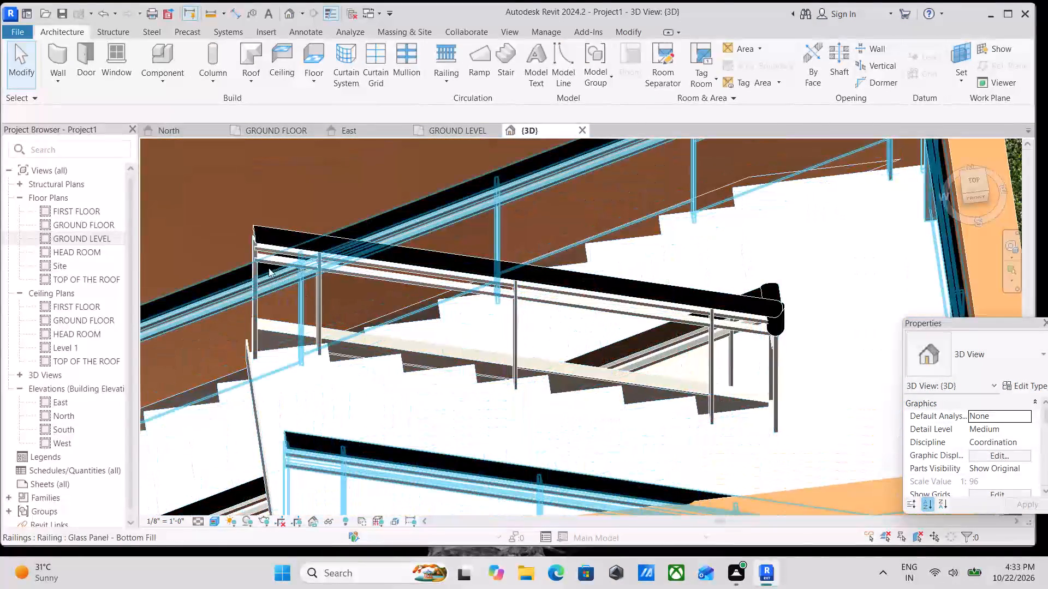
scroll(255, 250, "up", 2)
Set Handrail 2 of the inner railing's Glass Panel - Bottom Fill 2 type to Circular - 1 1/2".
left_click(255, 250)
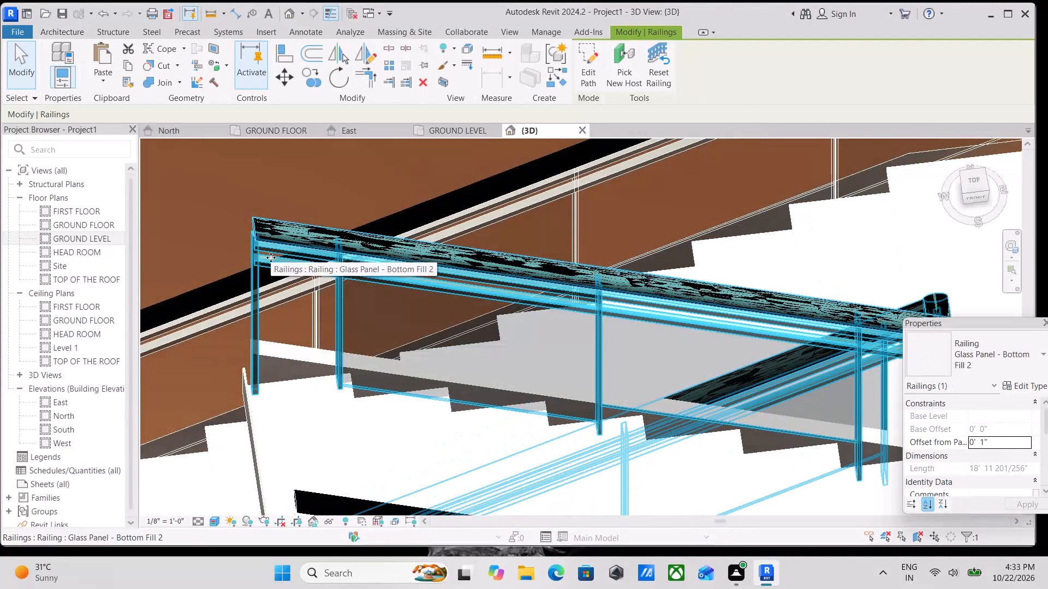
scroll(272, 259, "down", 2)
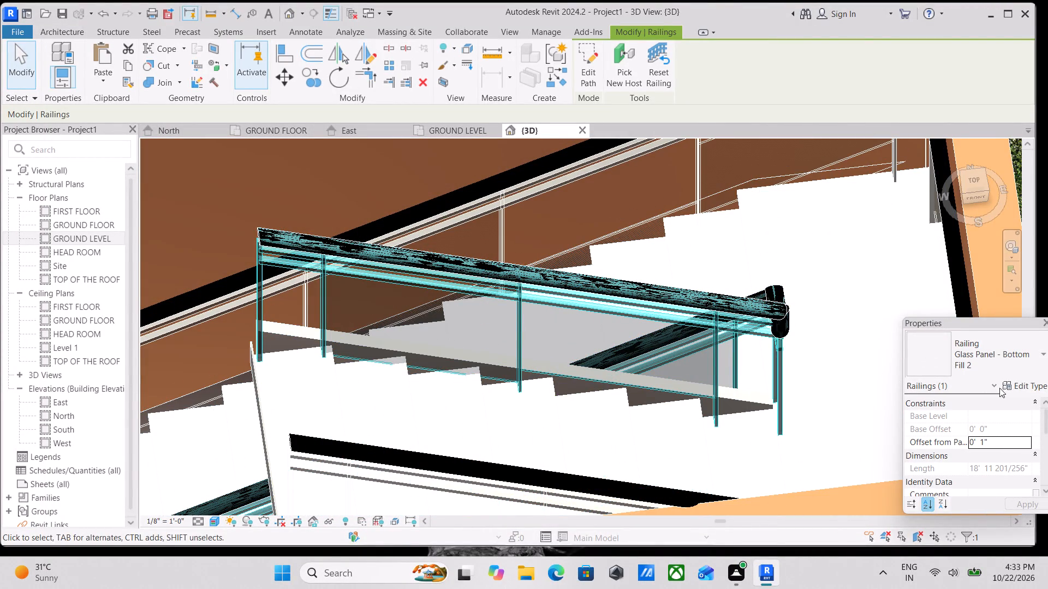
left_click(1013, 383)
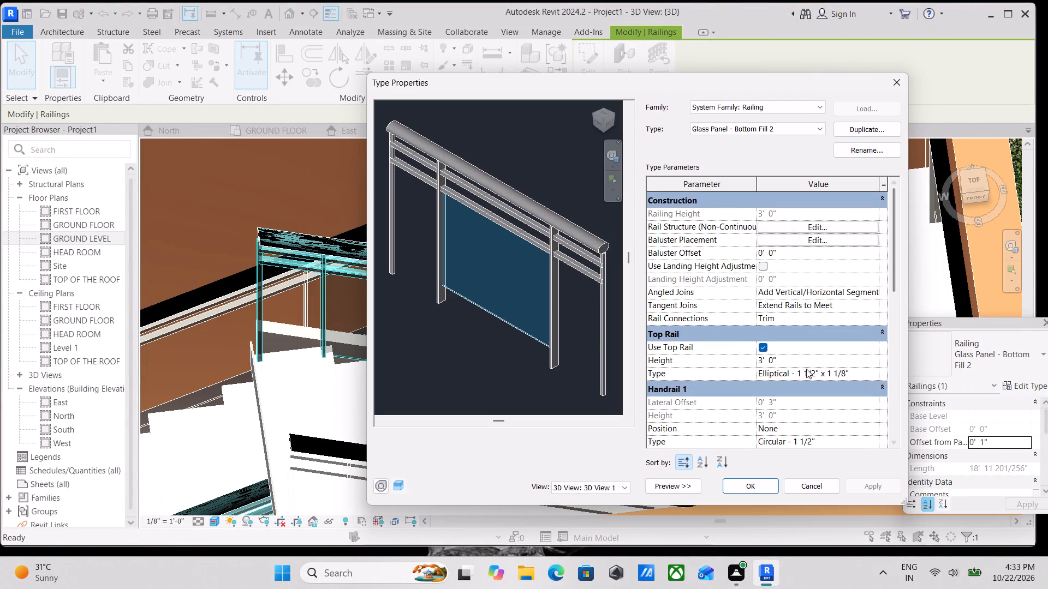
scroll(767, 359, "down", 2)
scroll(767, 373, "up", 3)
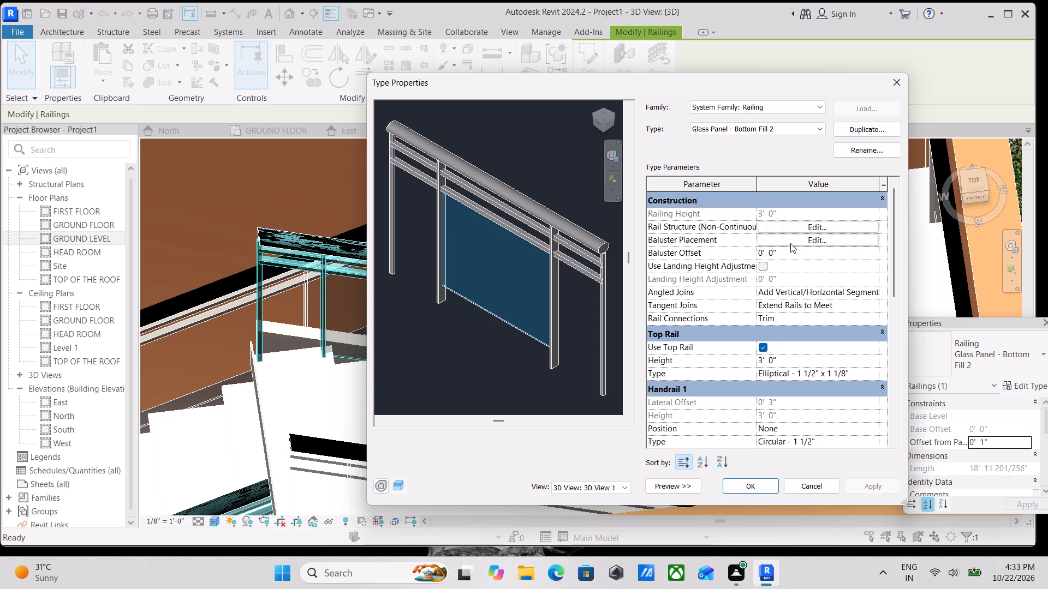
scroll(784, 390, "down", 2)
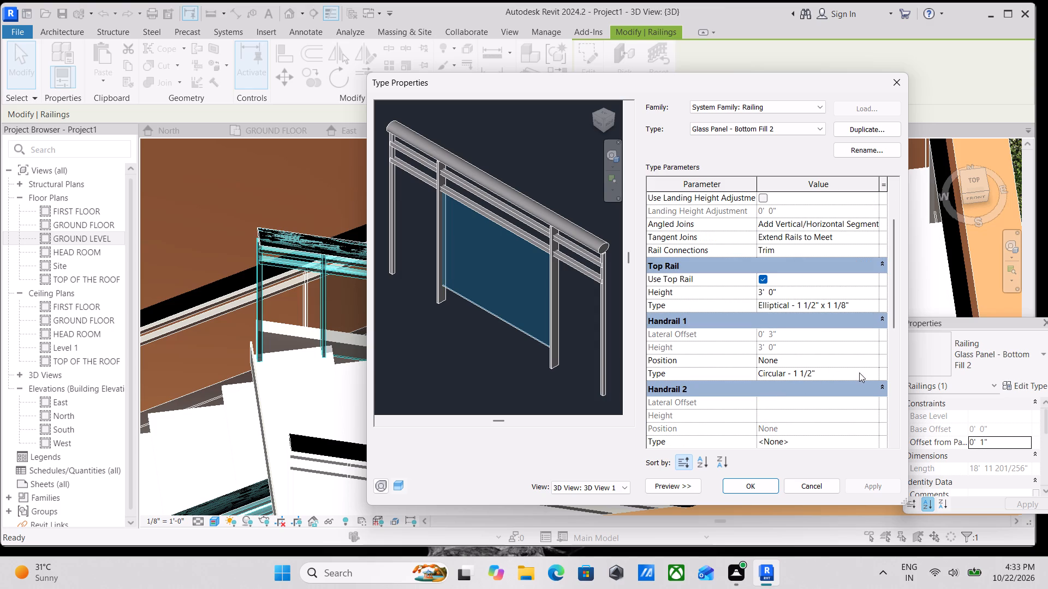
left_click(859, 372)
left_click(874, 372)
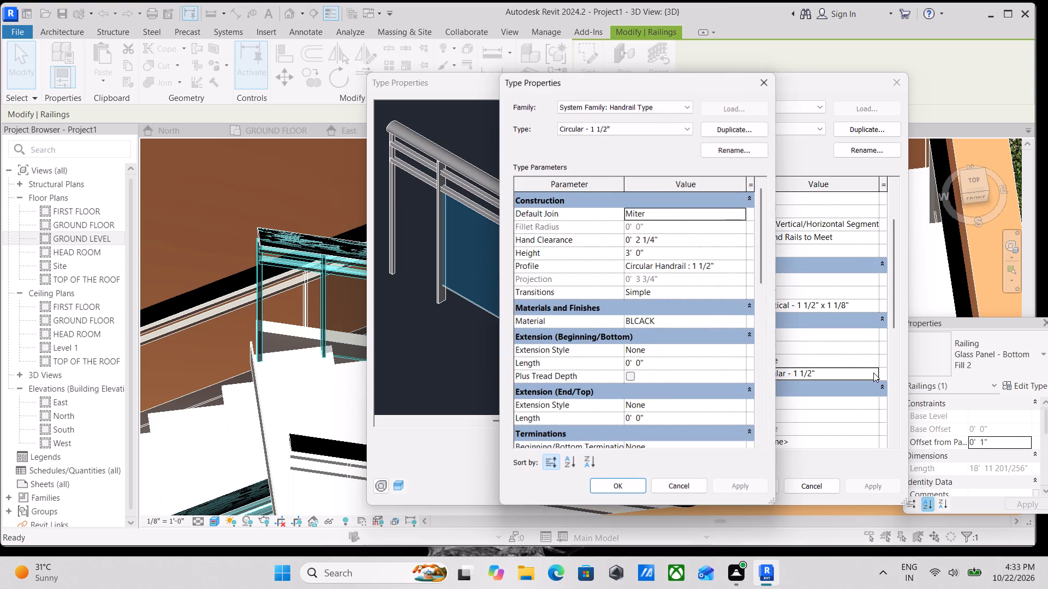
left_click(605, 482)
scroll(813, 412, "down", 3)
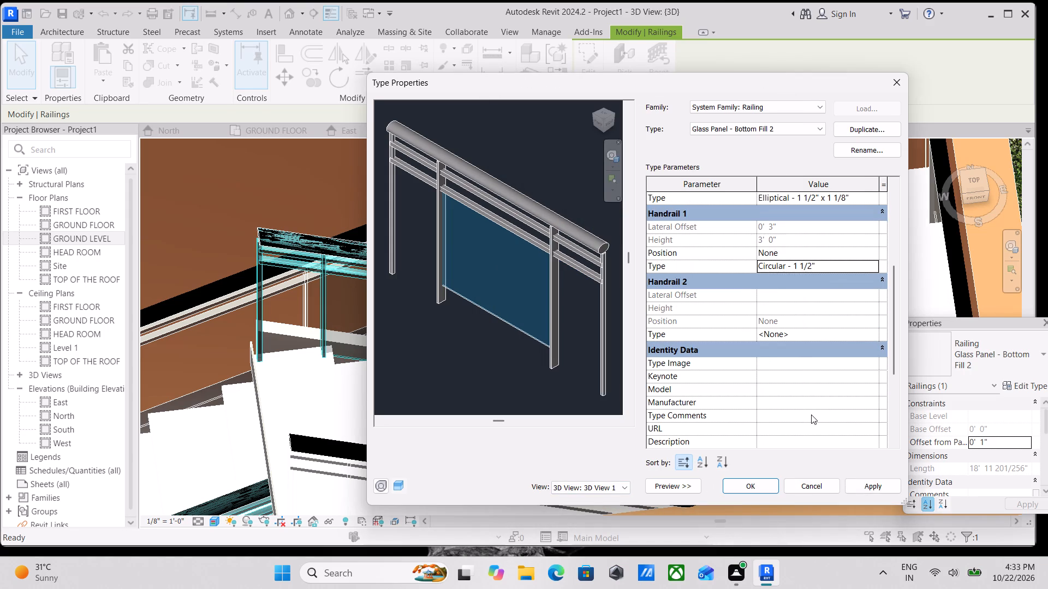
left_click(863, 331)
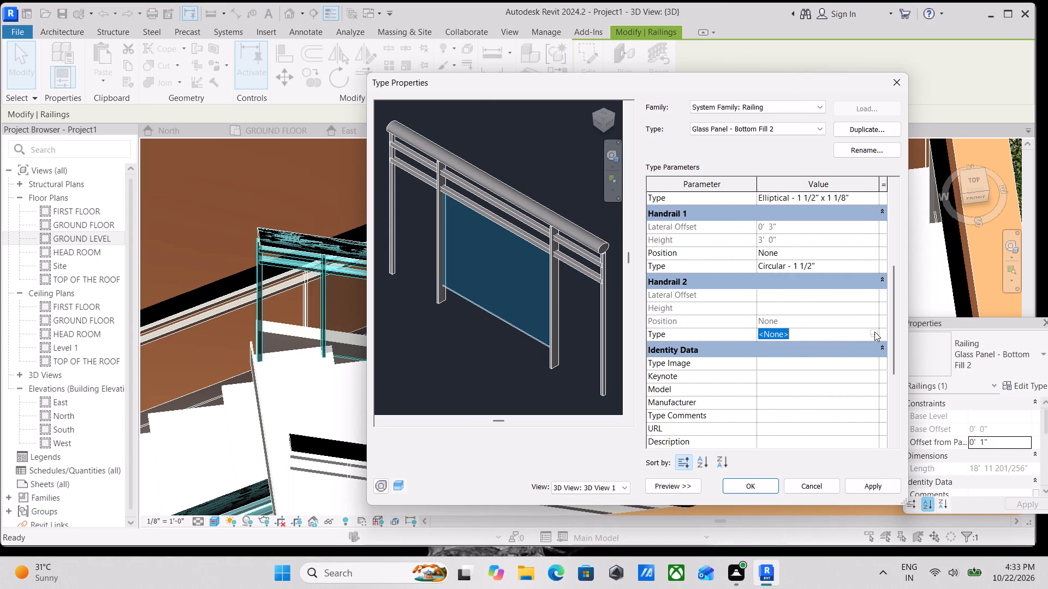
left_click(874, 332)
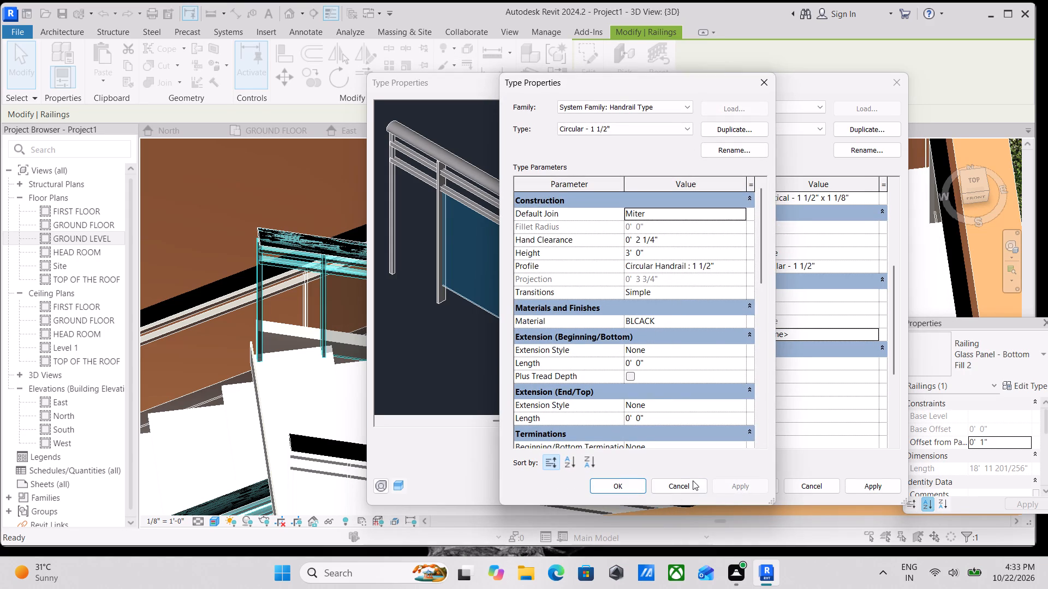
left_click(624, 484)
Review the material of Handrail 1's Circular - 1 1/2" type and apply the inner railing's type changes.
scroll(735, 356, "down", 1)
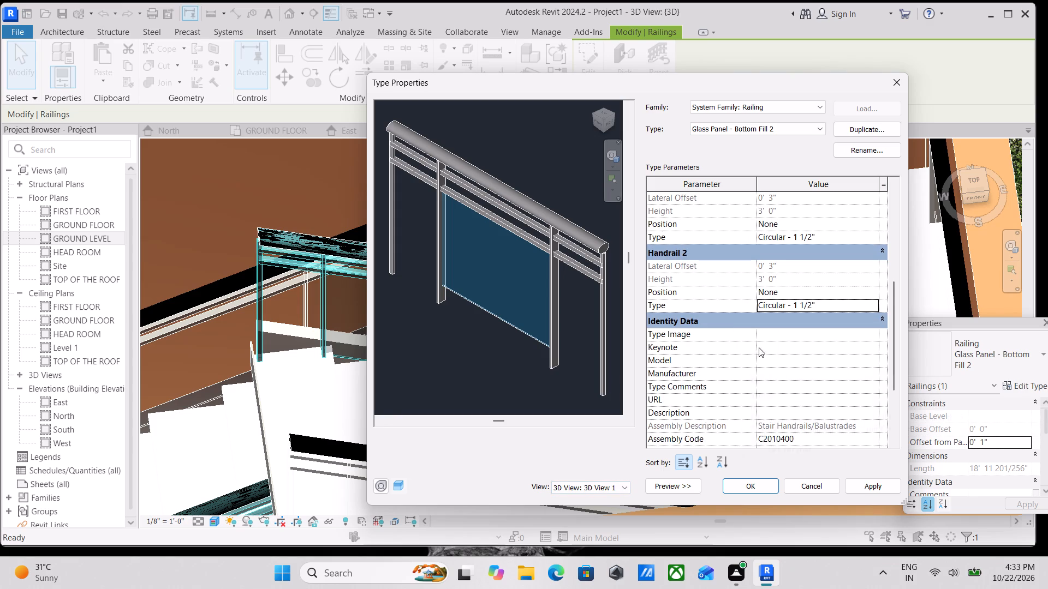
scroll(777, 344, "down", 4)
scroll(777, 344, "up", 5)
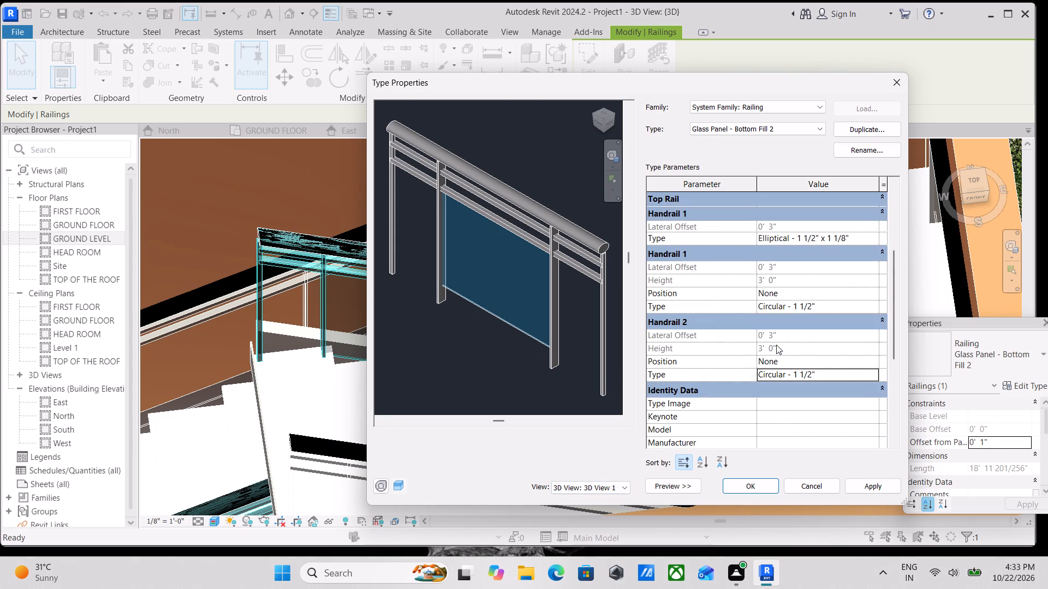
scroll(771, 294, "up", 1)
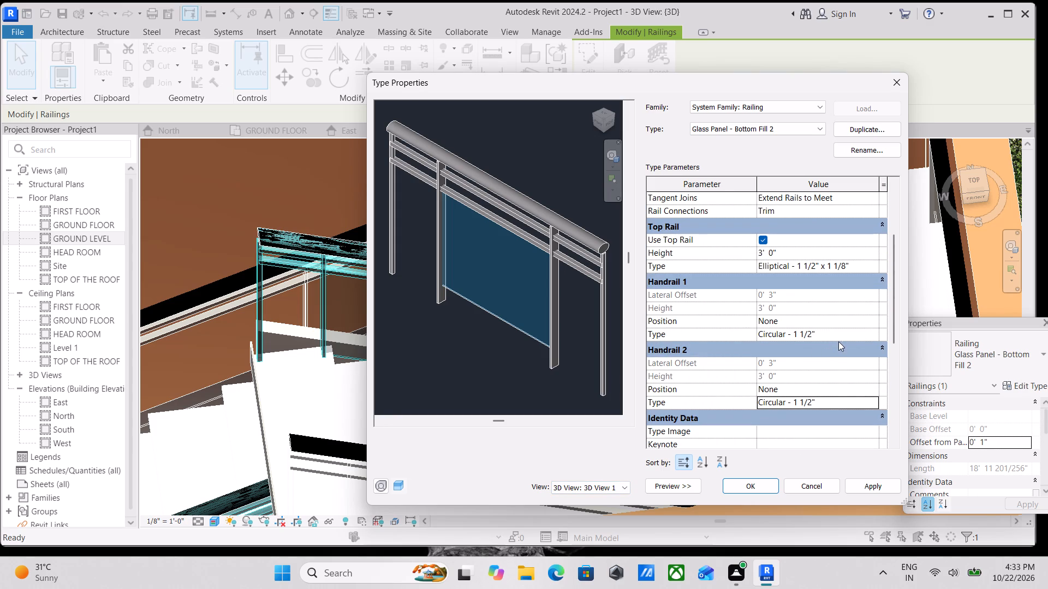
left_click(862, 333)
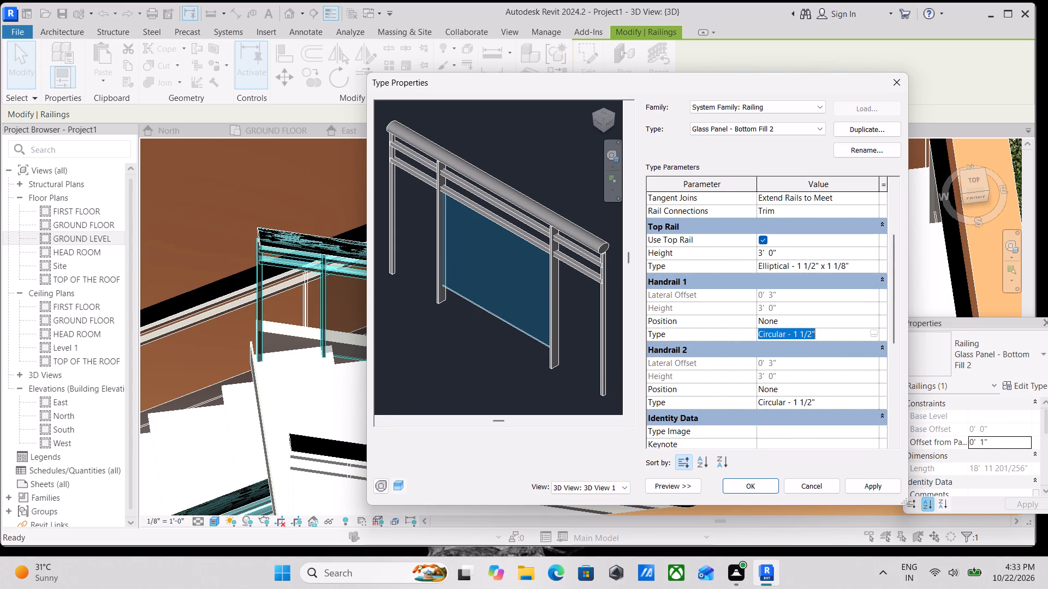
left_click(873, 334)
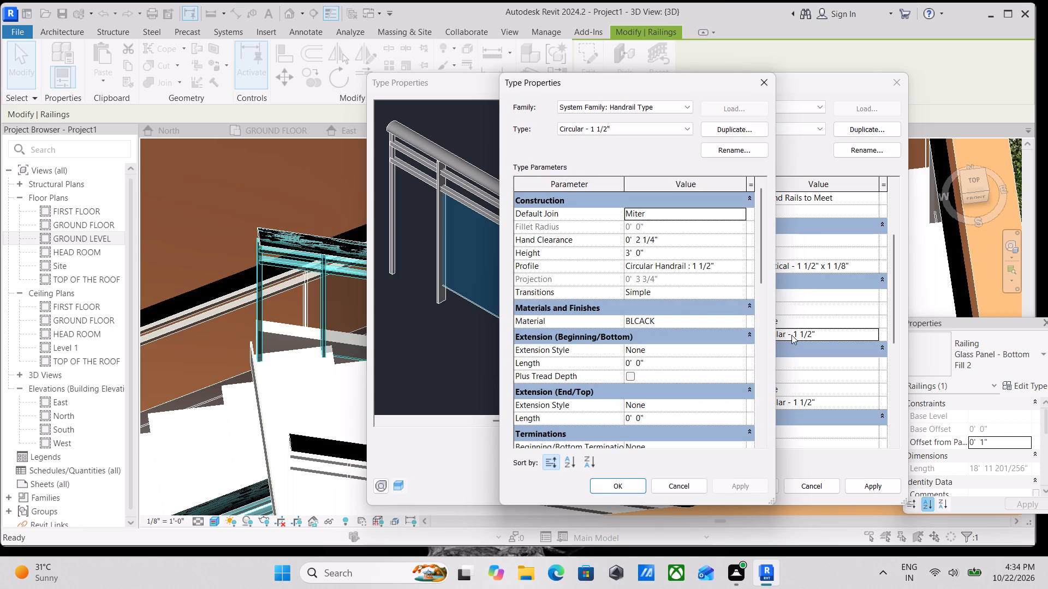
left_click(662, 323)
left_click(741, 322)
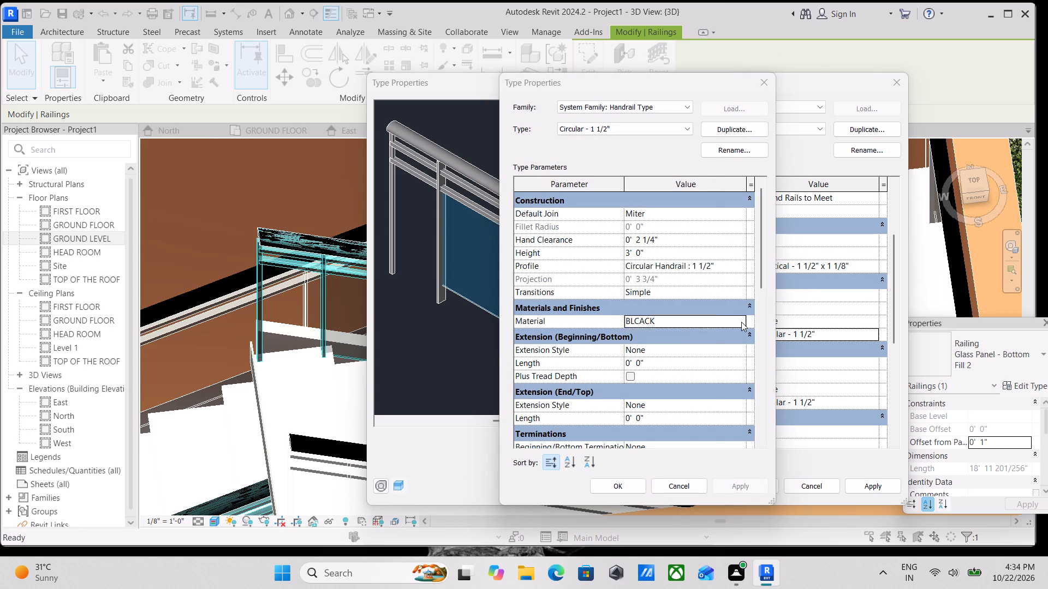
left_click(634, 448)
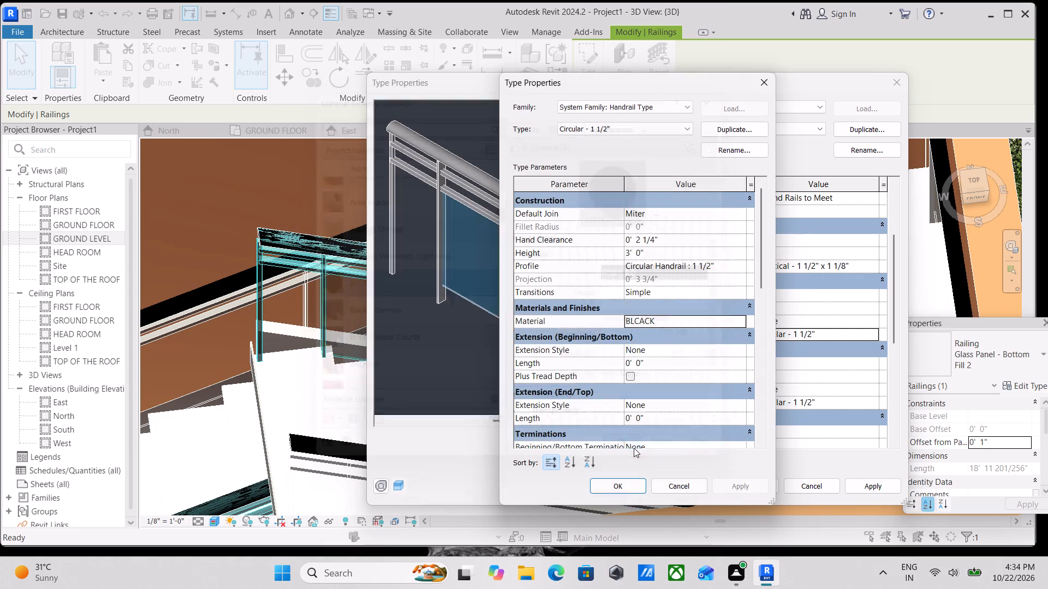
scroll(650, 333, "up", 2)
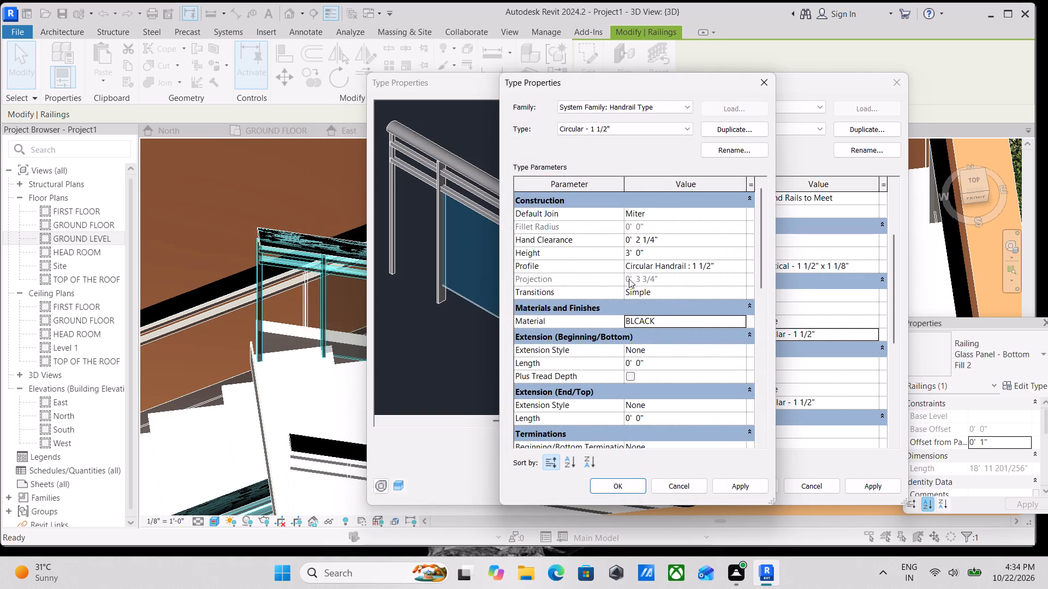
scroll(645, 265, "up", 1)
key("Escape")
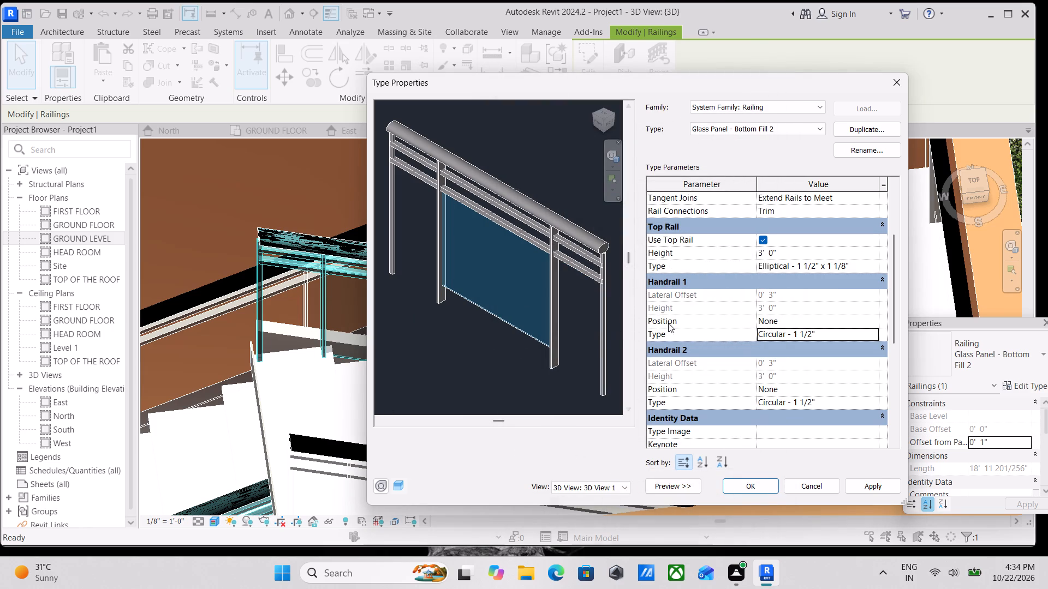
left_click(876, 482)
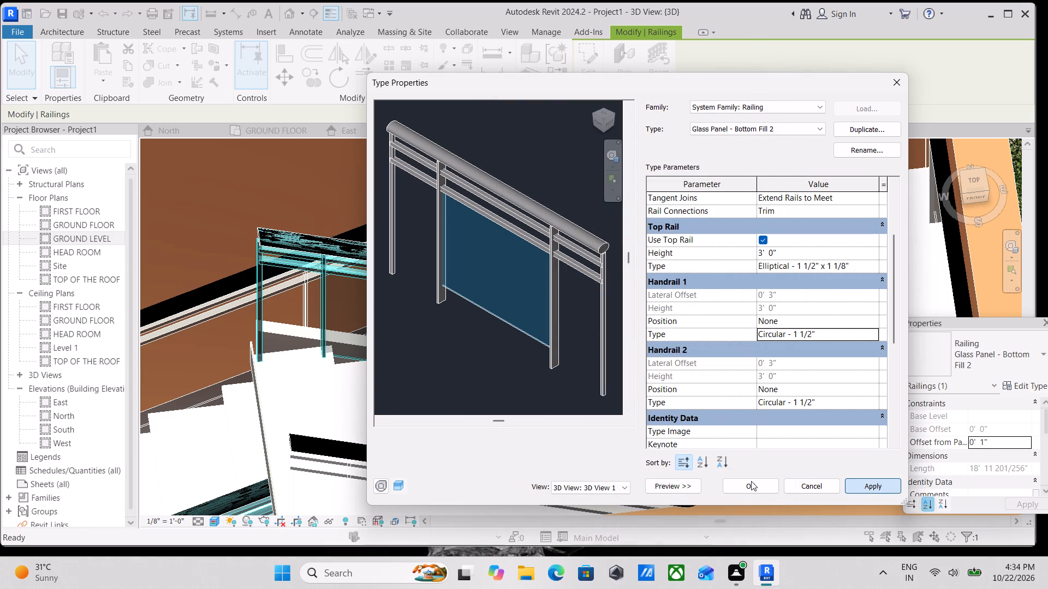
left_click(746, 481)
key("Escape")
Examine the inner railing's intermediate rails and posts up close in 3D.
scroll(517, 363, "down", 3)
scroll(385, 350, "down", 2)
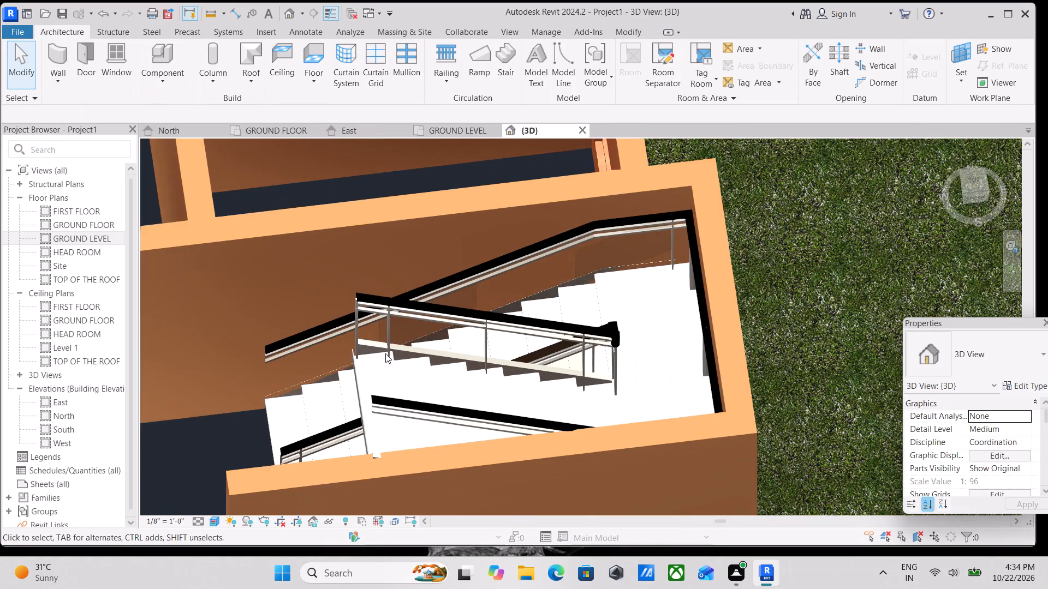
middle_click_drag(461, 390, 549, 330, "shift")
scroll(365, 316, "up", 6)
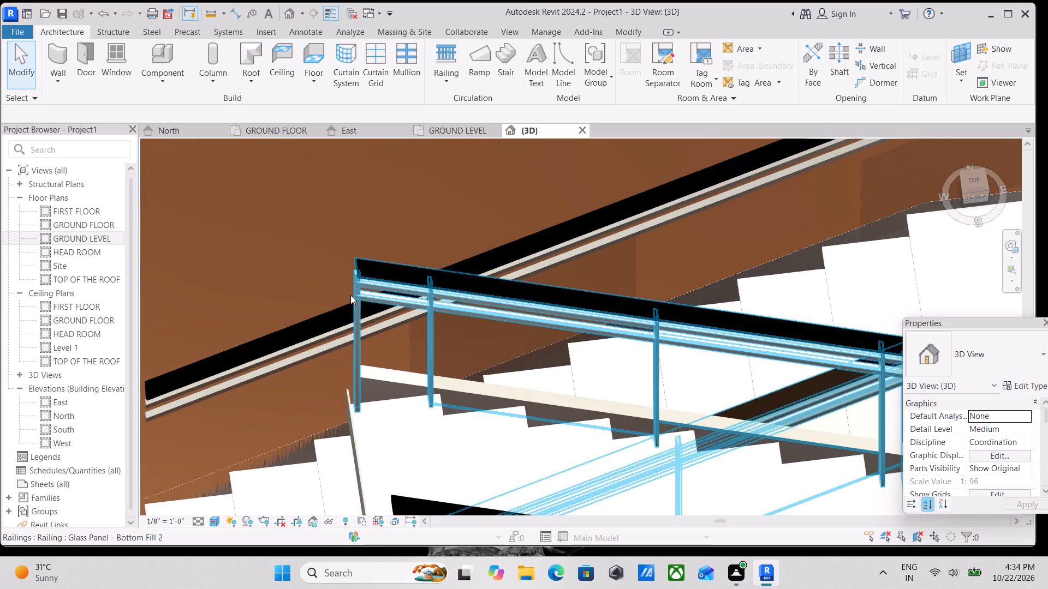
left_click(355, 292)
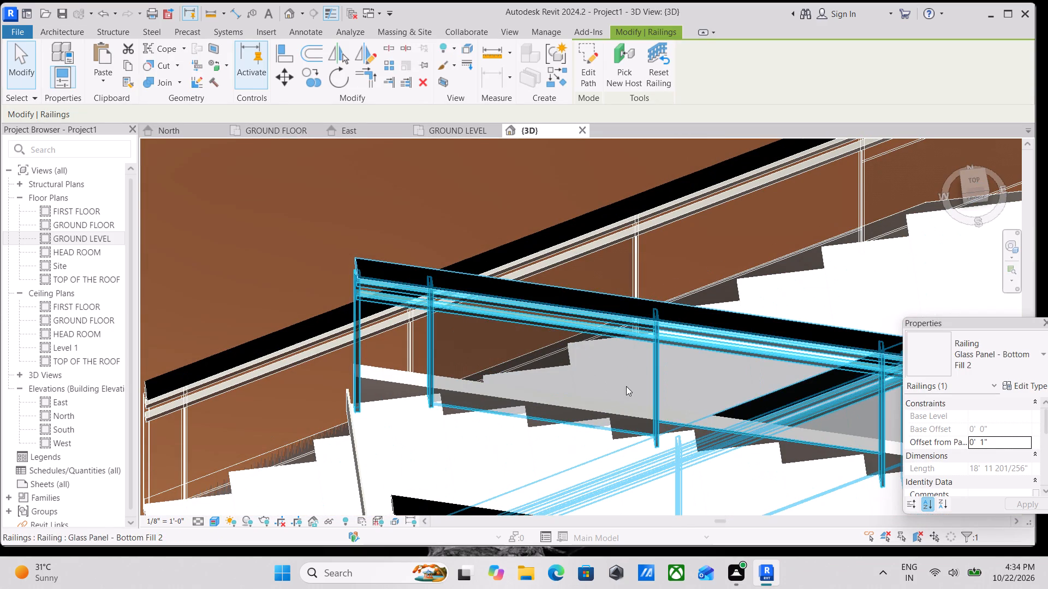
key("Escape")
scroll(596, 402, "down", 1)
scroll(452, 375, "up", 2)
Assign the BLCACK material to Rail 1 in the non-continuous rail structure of the inner railing's type.
left_click(372, 328)
scroll(372, 328, "down", 3)
scroll(553, 412, "down", 1)
middle_click_drag(553, 412, 409, 398)
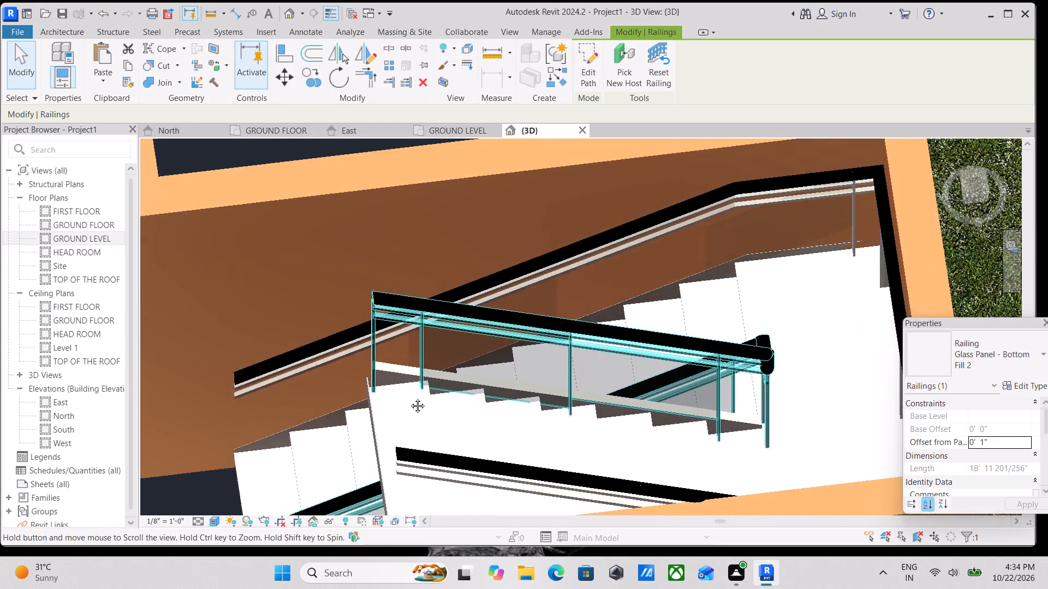
middle_click_drag(409, 398, 267, 391)
left_click(1028, 383)
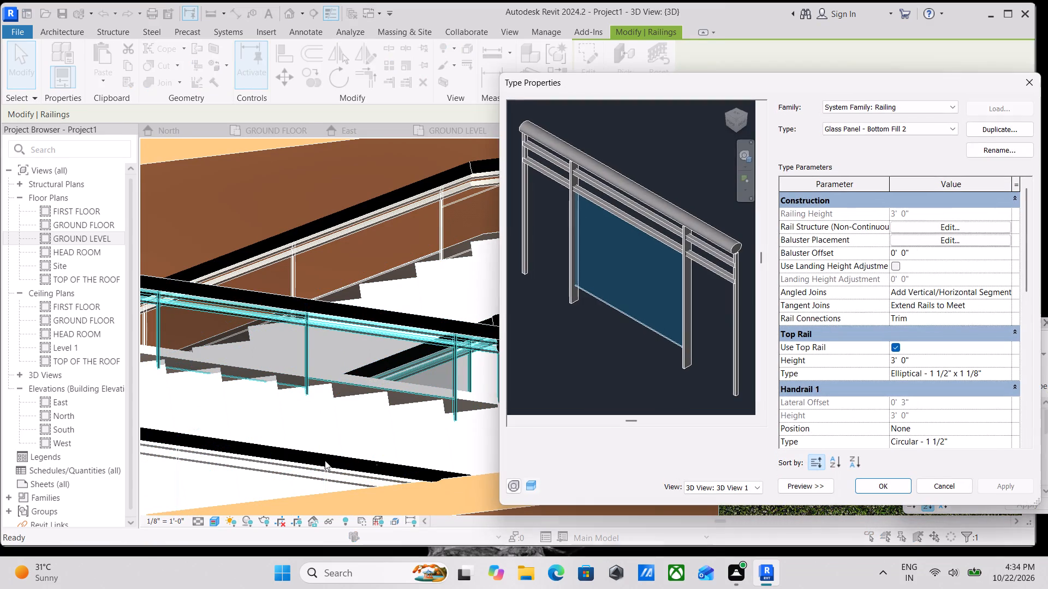
left_click(912, 224)
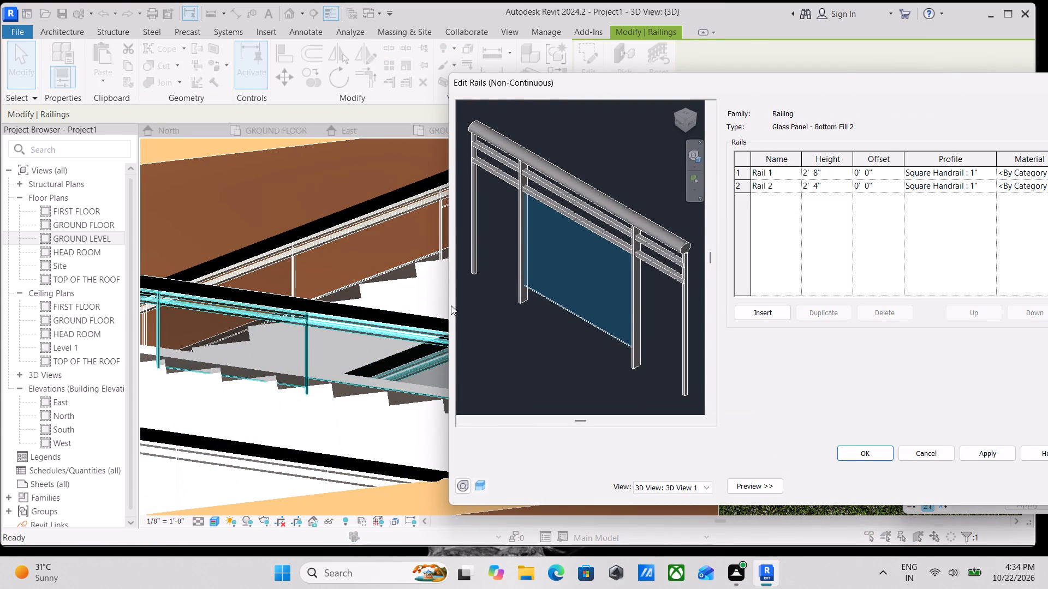
left_click(451, 305)
left_click_drag(444, 326, 366, 327)
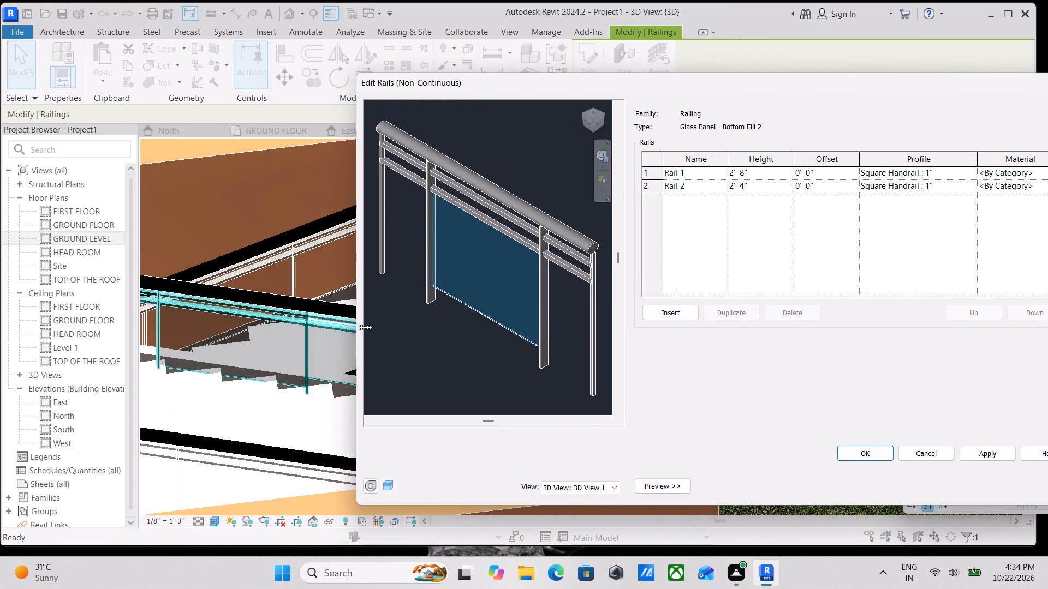
left_click_drag(366, 327, 372, 327)
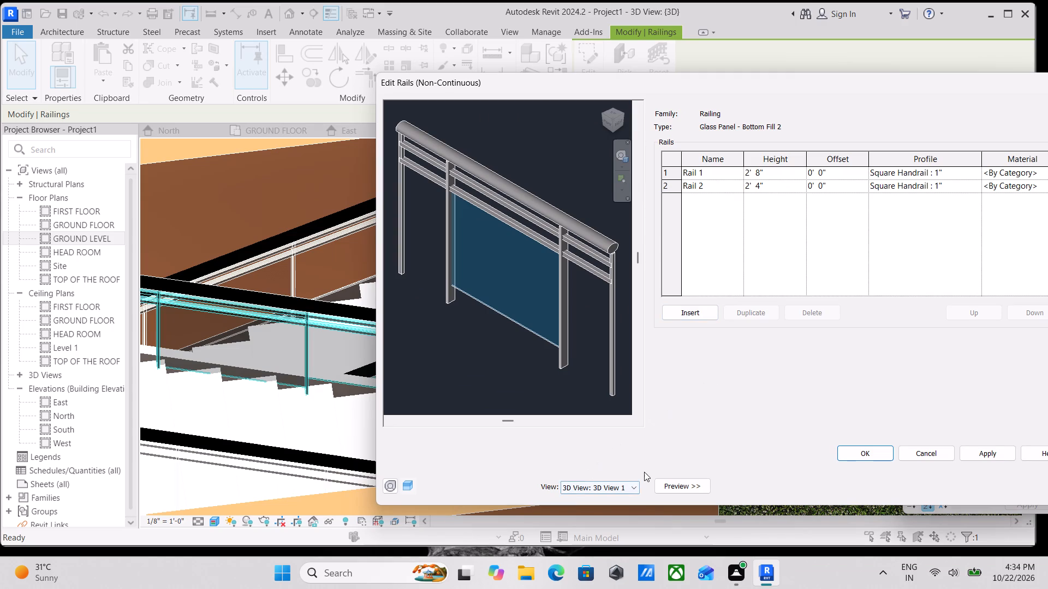
left_click(662, 485)
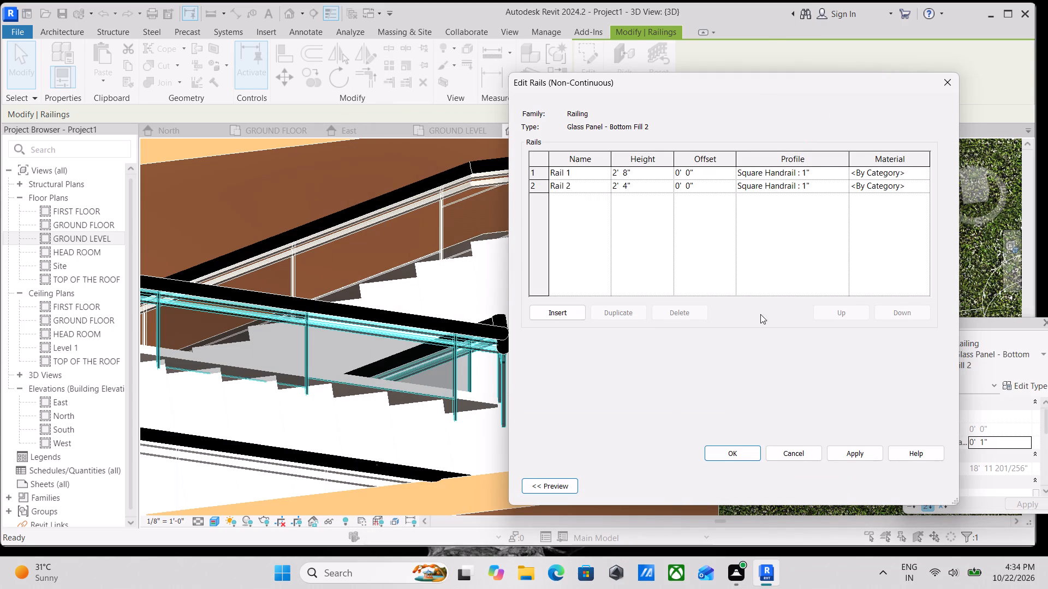
left_click(917, 173)
left_click(922, 170)
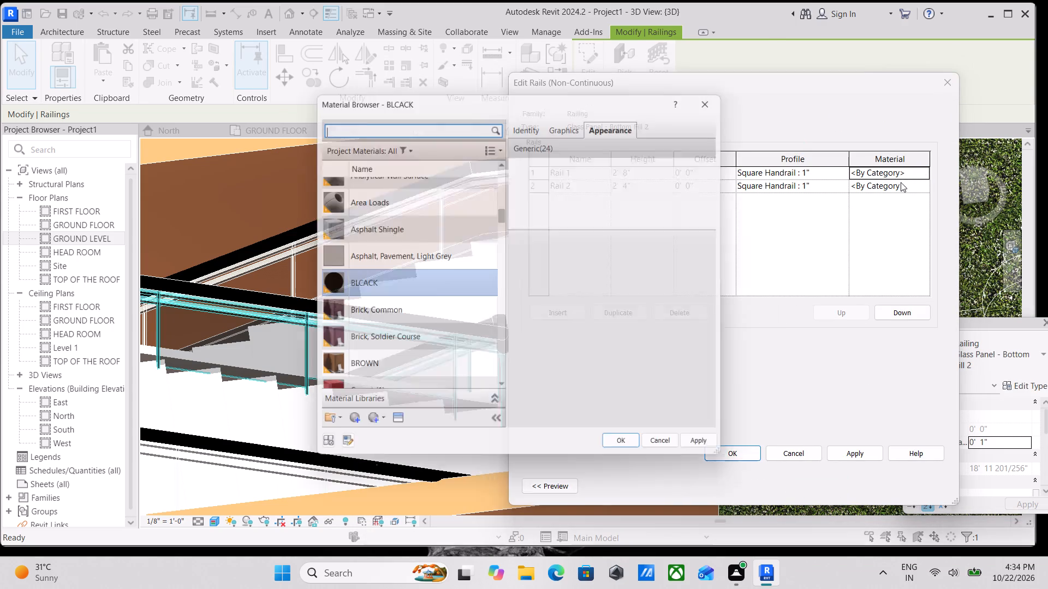
left_click(616, 453)
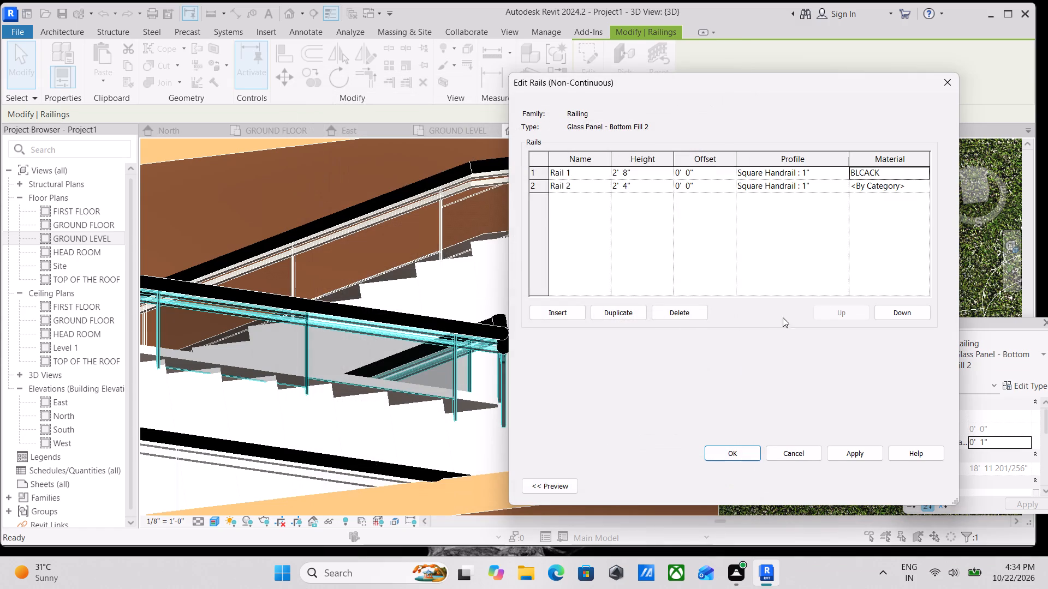
Assign the BLCACK material to Rail 2 in the inner railing's non-continuous rail structure and apply the type changes.
left_click(916, 183)
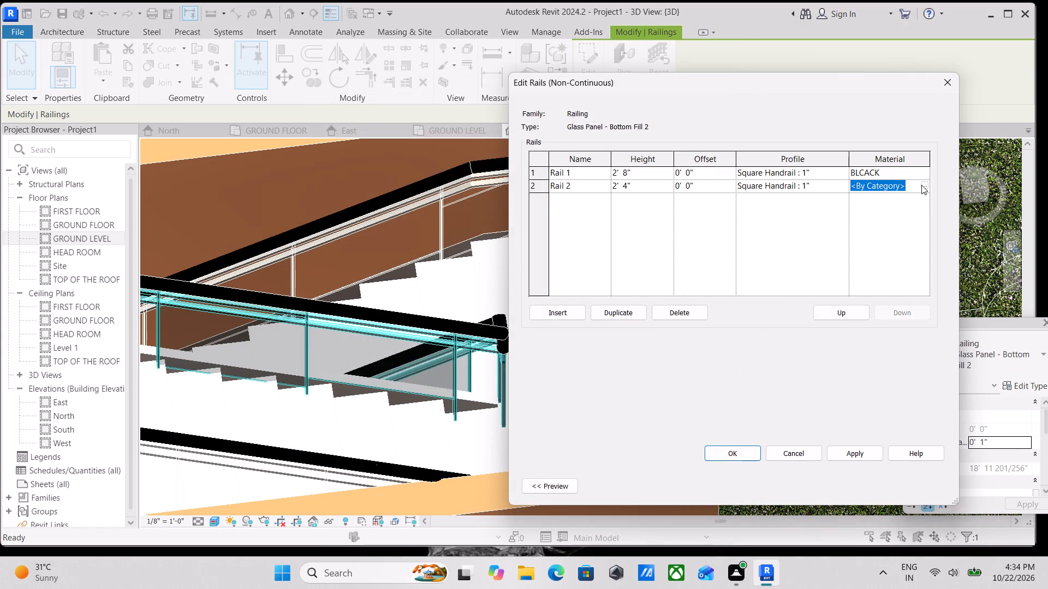
left_click(921, 185)
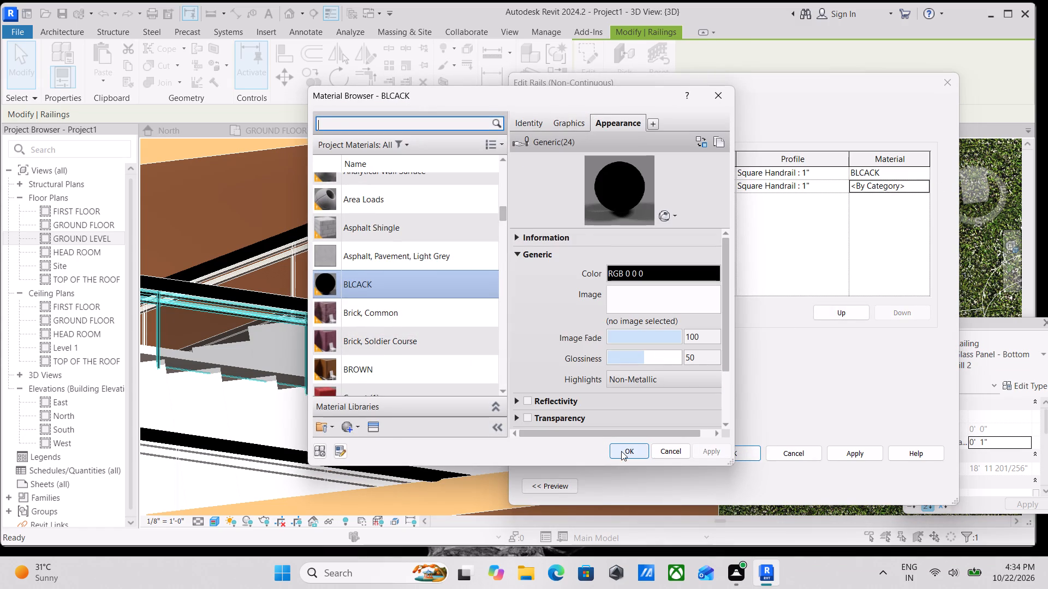
left_click(621, 451)
left_click(845, 450)
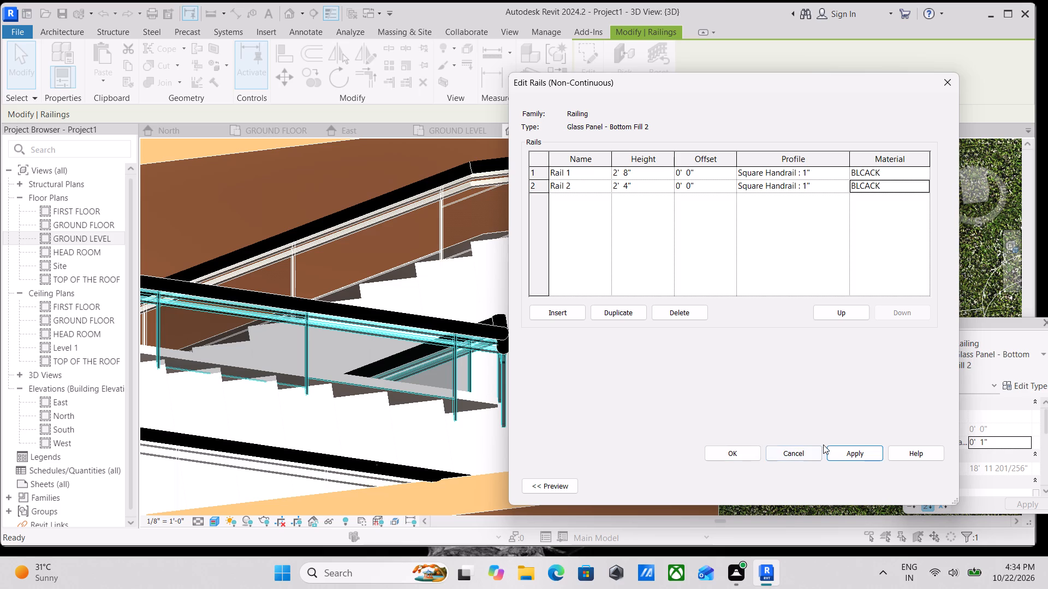
left_click(839, 451)
double_click(850, 450)
left_click(733, 455)
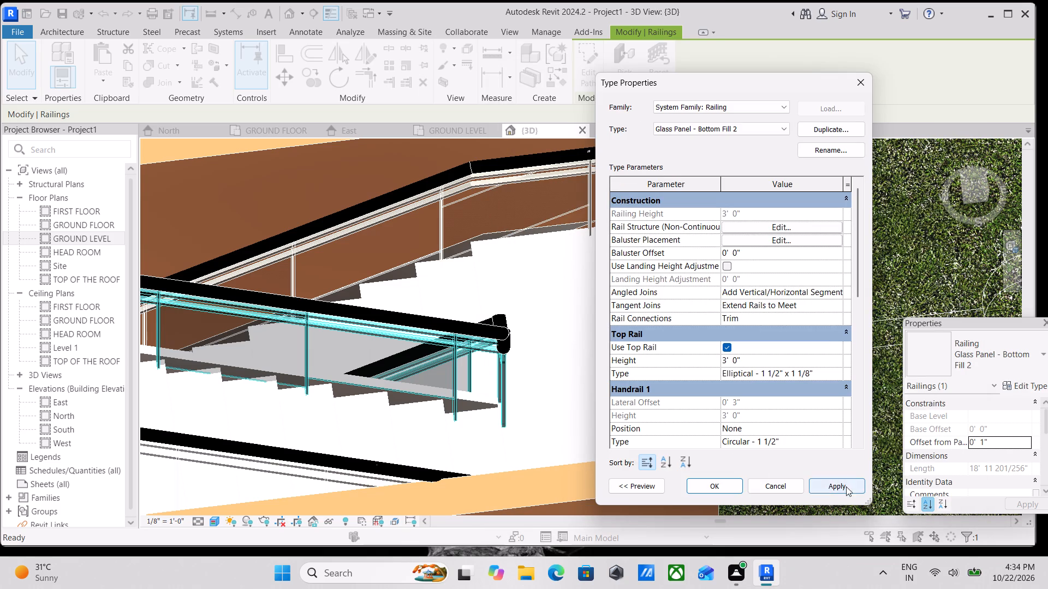
left_click(849, 489)
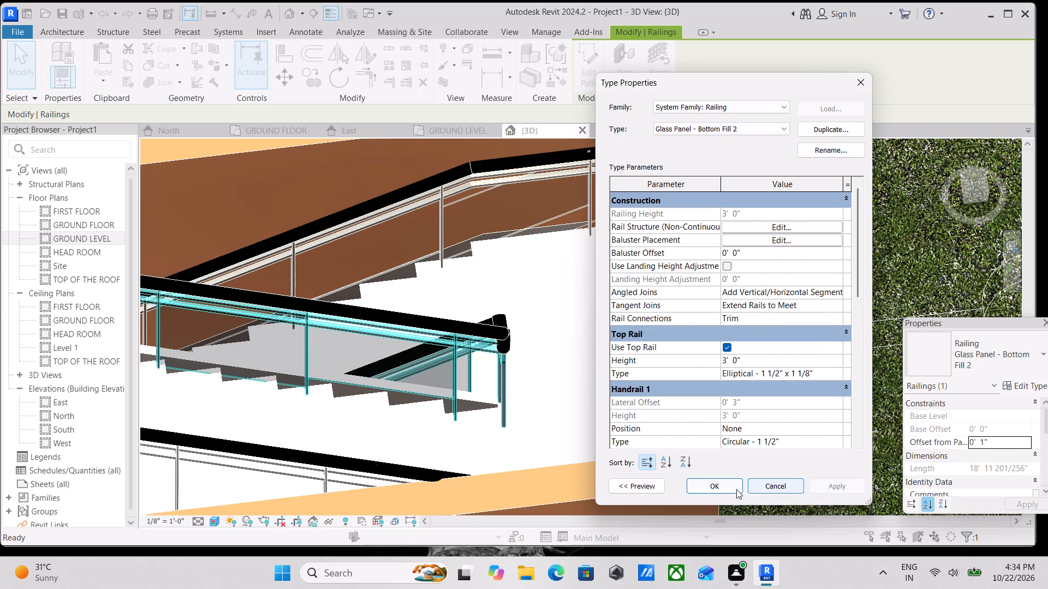
left_click(730, 480)
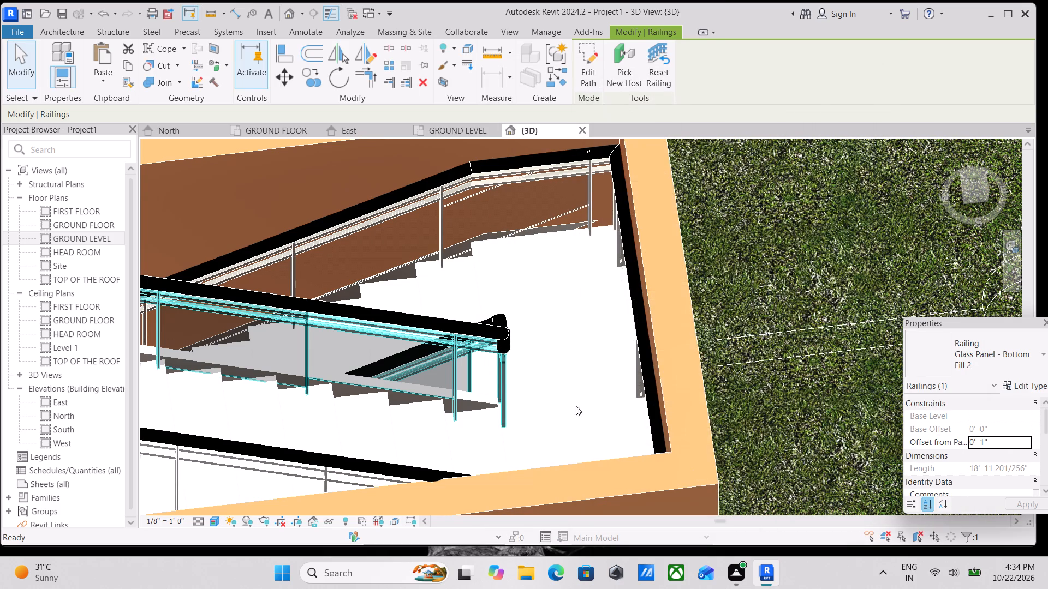
Examine the inner railing's handrail, intermediate rails and posts in 3D, from the whole flight to close up.
scroll(408, 334, "down", 2)
middle_click_drag(408, 334, 495, 293)
key("Escape")
scroll(346, 361, "down", 3)
middle_click_drag(324, 366, 445, 339)
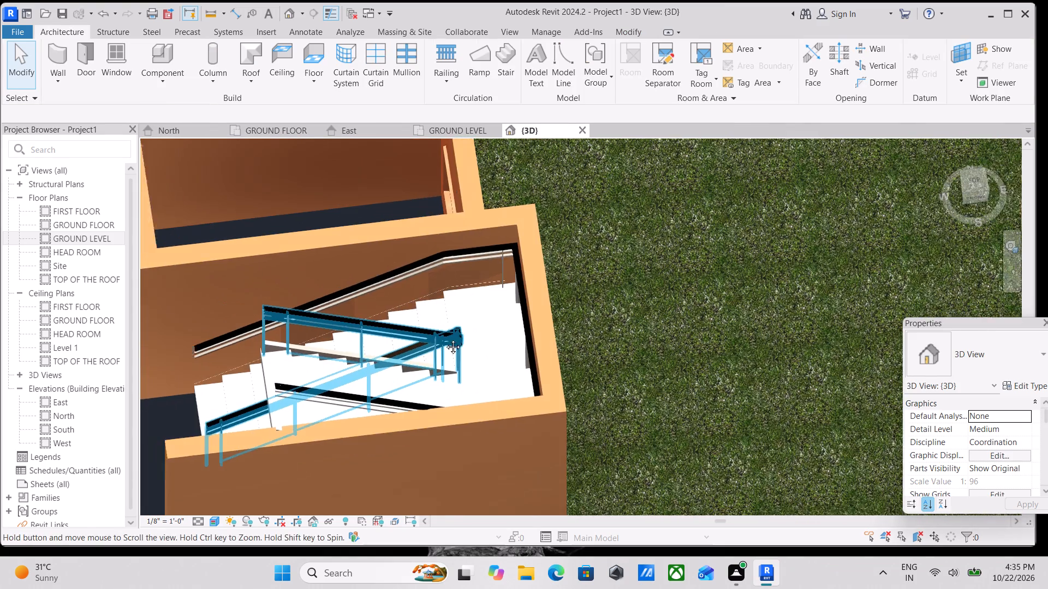
middle_click_drag(445, 339, 476, 317)
scroll(419, 367, "up", 3)
key("Escape")
scroll(374, 315, "up", 2)
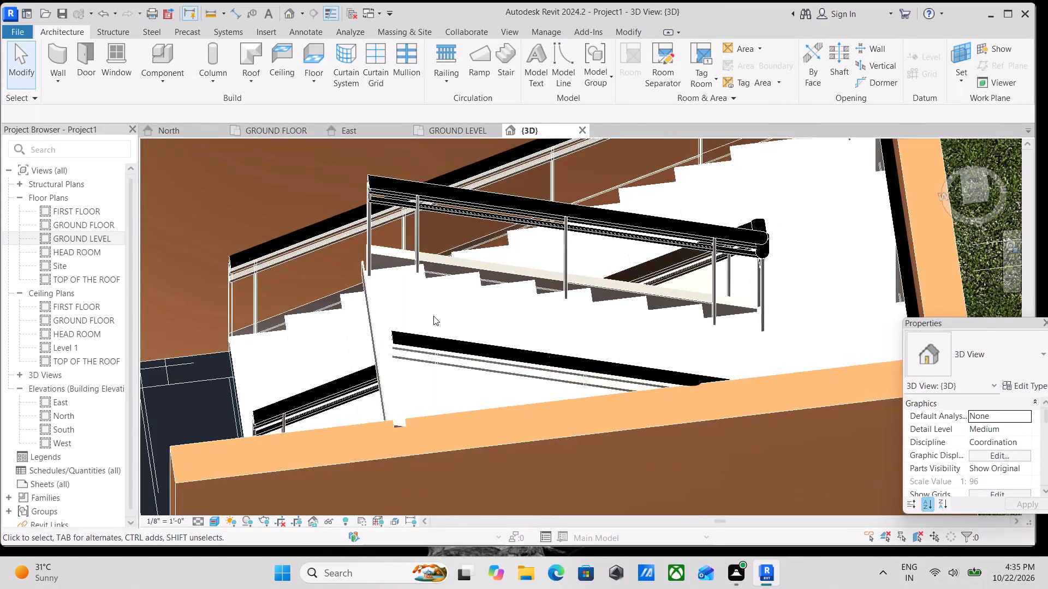
scroll(434, 316, "down", 6)
Change the outer railing along the stairwell walls to the Glass Panel - Bottom Fill 2 type.
middle_click_drag(422, 341, 667, 189, "shift")
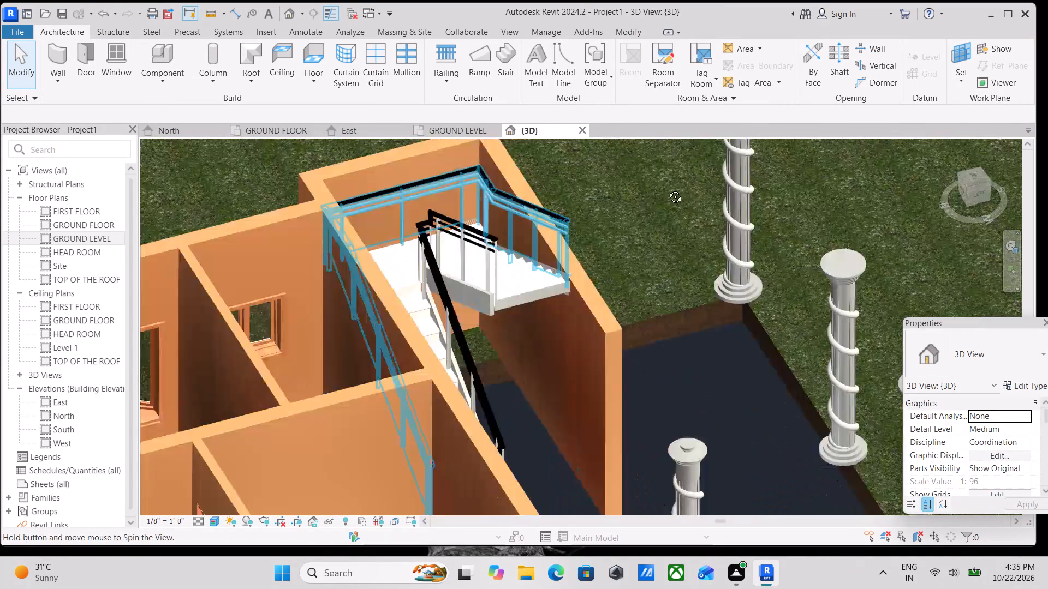
middle_click_drag(667, 189, 681, 166, "shift")
scroll(541, 197, "up", 3)
key("Escape")
scroll(510, 226, "up", 6)
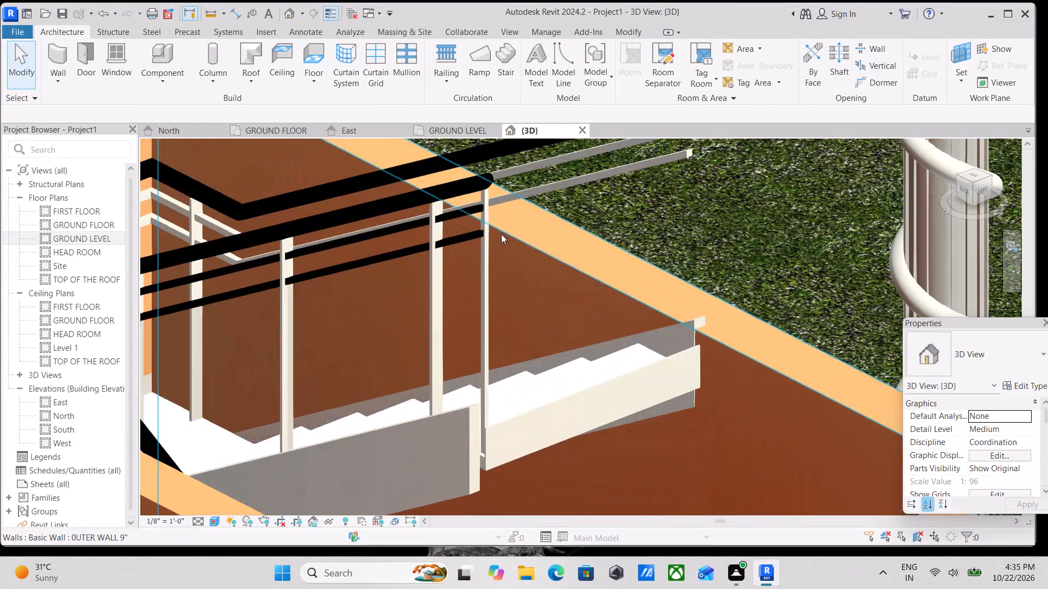
scroll(556, 173, "up", 2)
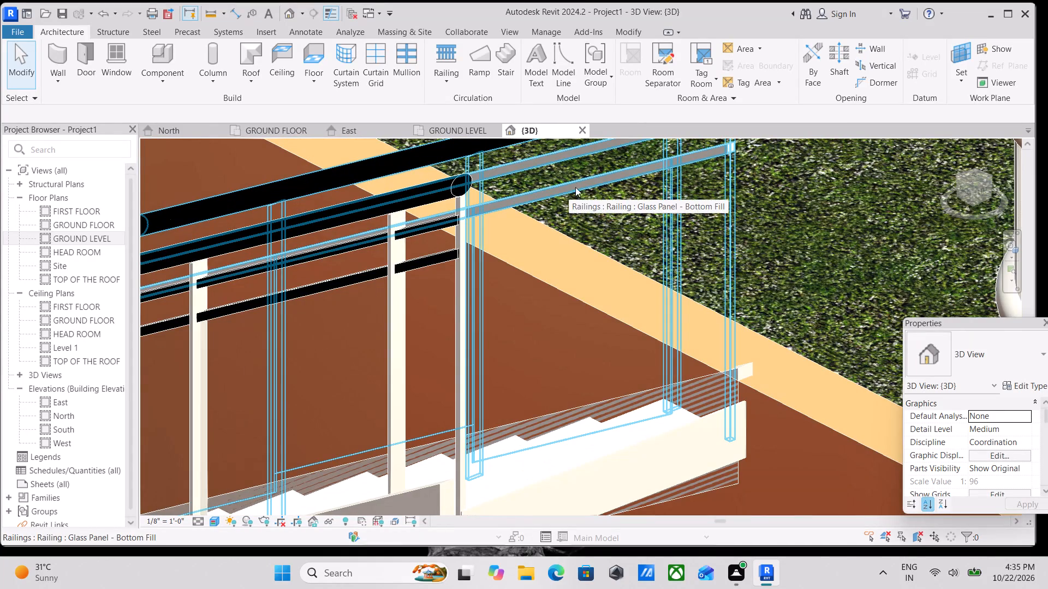
left_click(575, 187)
left_click(1008, 350)
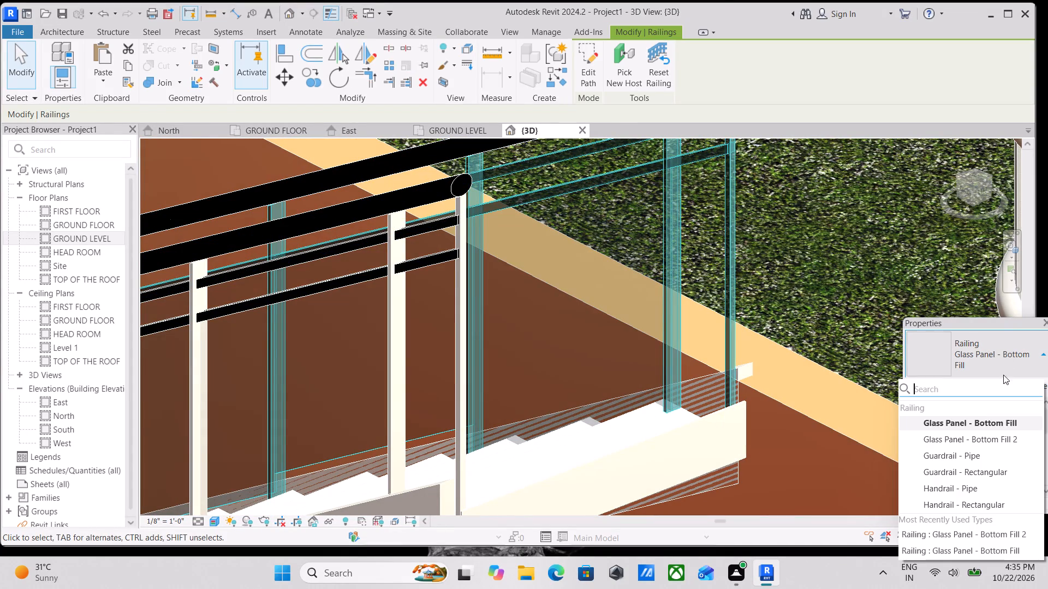
left_click(996, 440)
scroll(775, 271, "down", 4)
key("Escape")
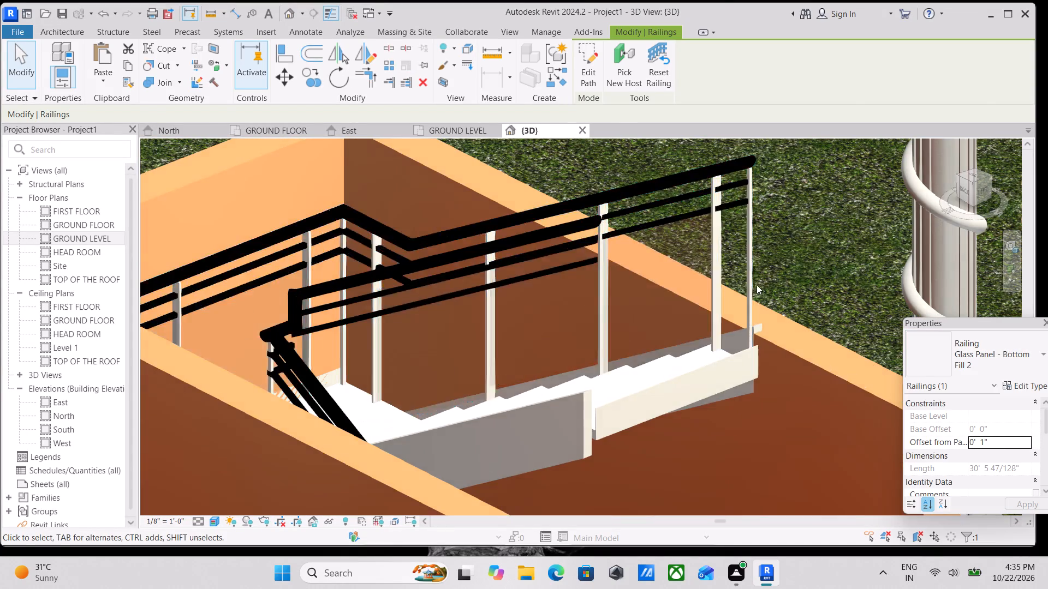
Examine the staircase and both of its railings in 3D from several sides of the house.
scroll(713, 292, "down", 4)
scroll(606, 287, "down", 5)
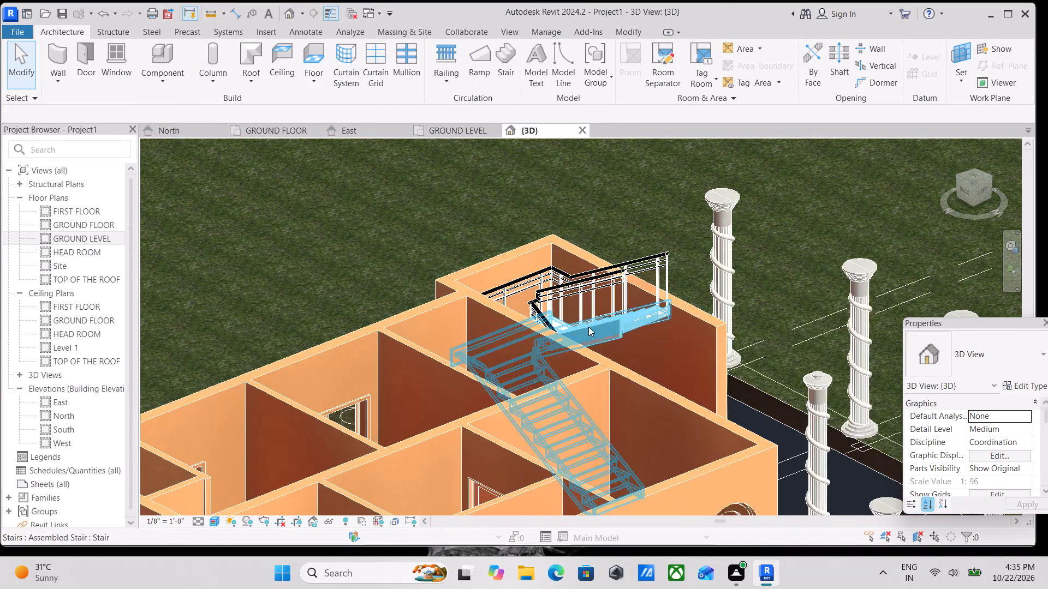
middle_click_drag(588, 327, 209, 380, "shift")
scroll(454, 365, "up", 3)
scroll(626, 320, "up", 4)
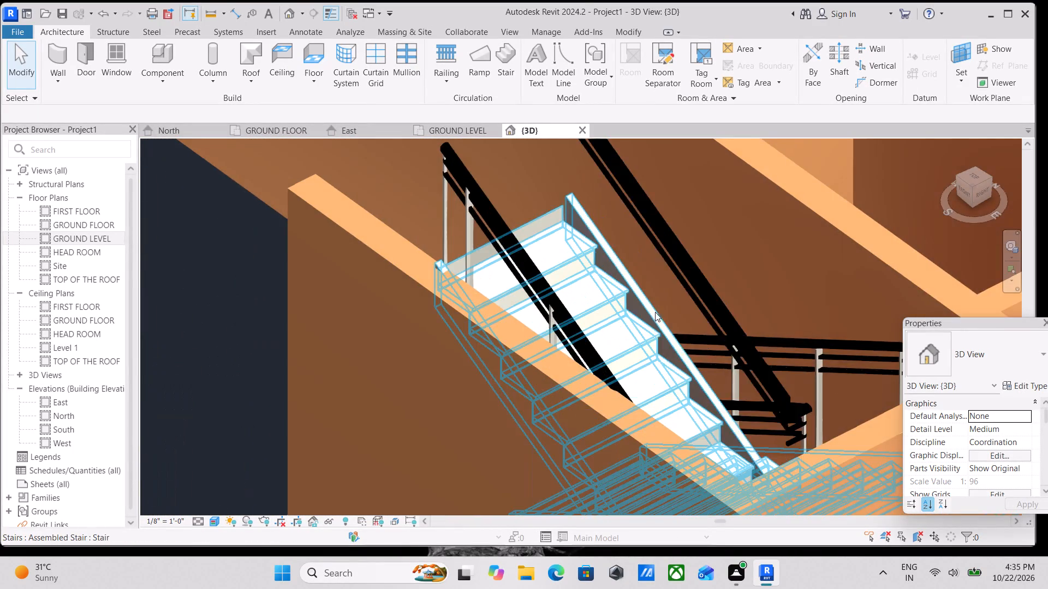
scroll(656, 306, "up", 3)
scroll(656, 305, "down", 10)
middle_click_drag(397, 317, 727, 281, "shift")
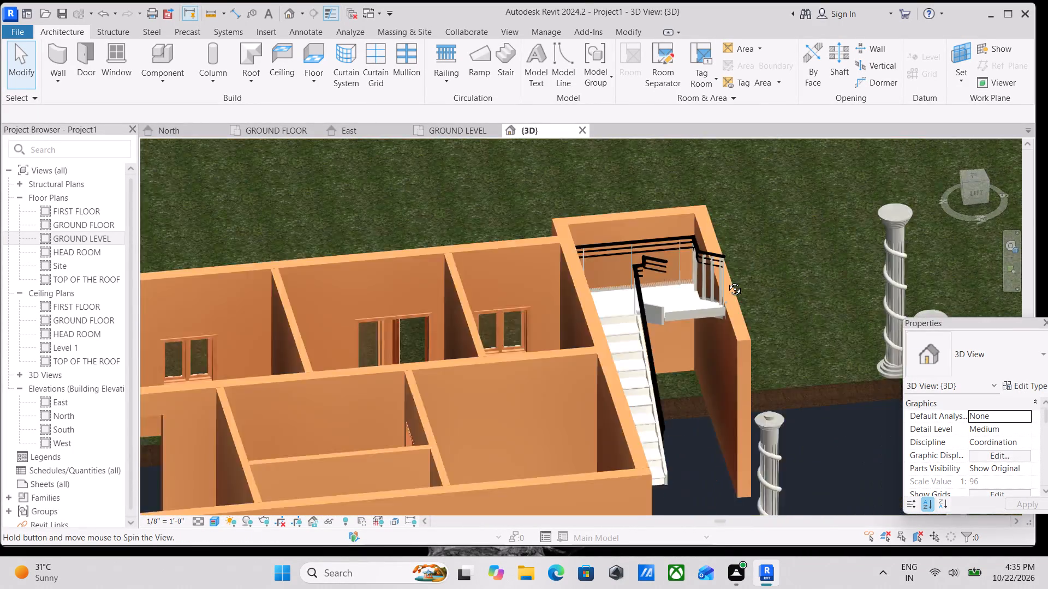
middle_click_drag(727, 281, 634, 272, "shift")
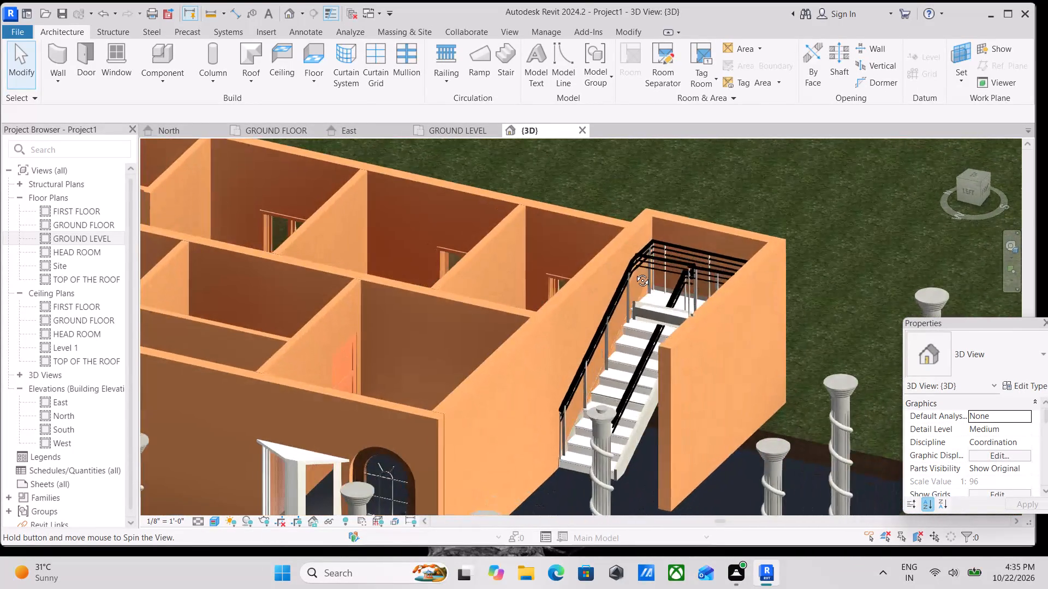
middle_click_drag(634, 272, 632, 277, "shift")
Inspect the outer railing's end posts up close at the foot of the staircase.
scroll(602, 398, "up", 7)
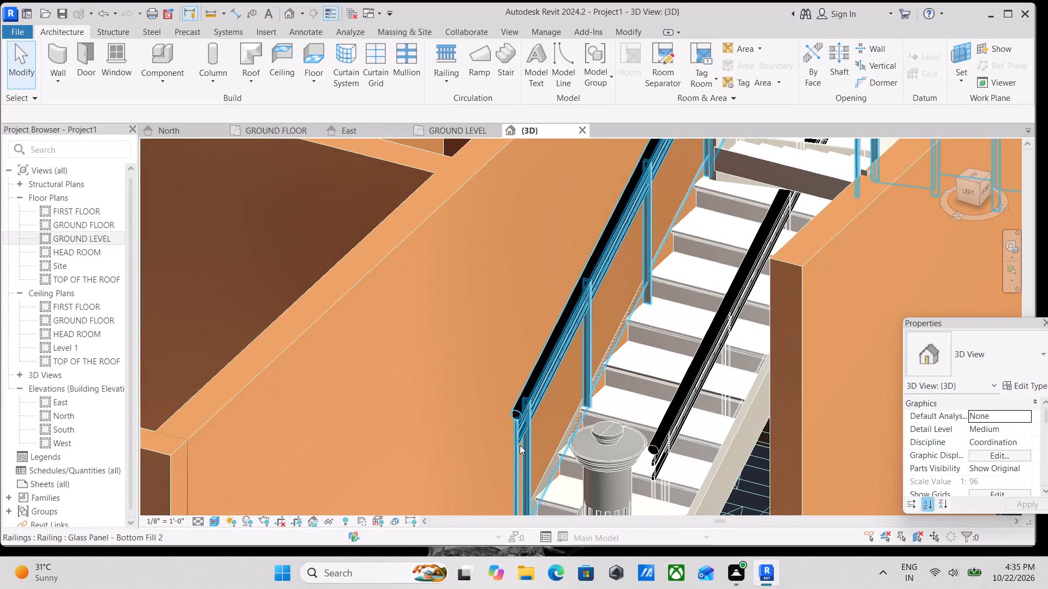
left_click(520, 445)
middle_click_drag(522, 423, 452, 298)
key("Escape")
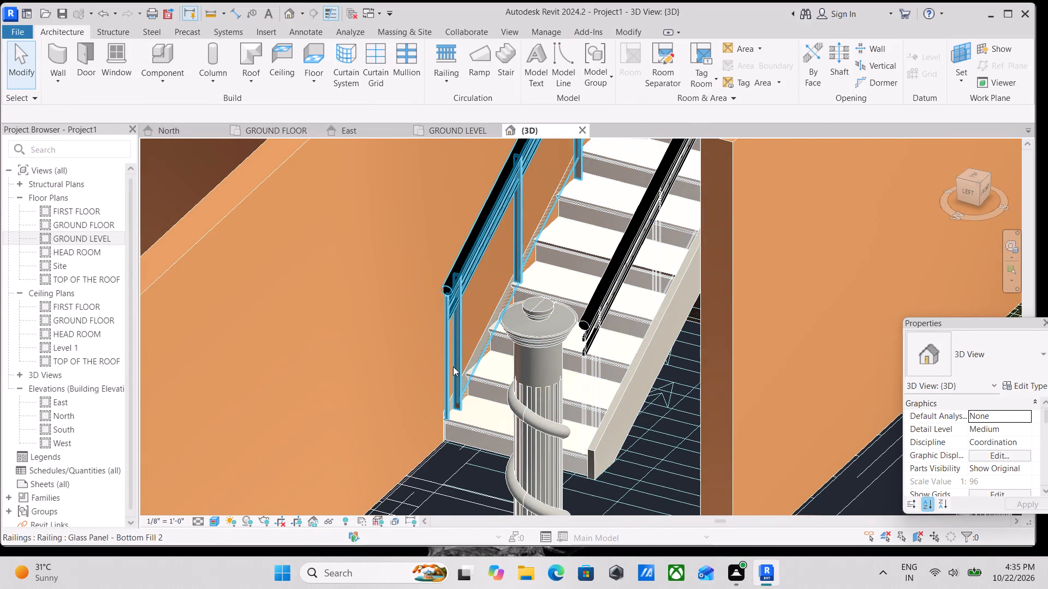
left_click(446, 365)
key("Escape")
scroll(442, 360, "up", 3)
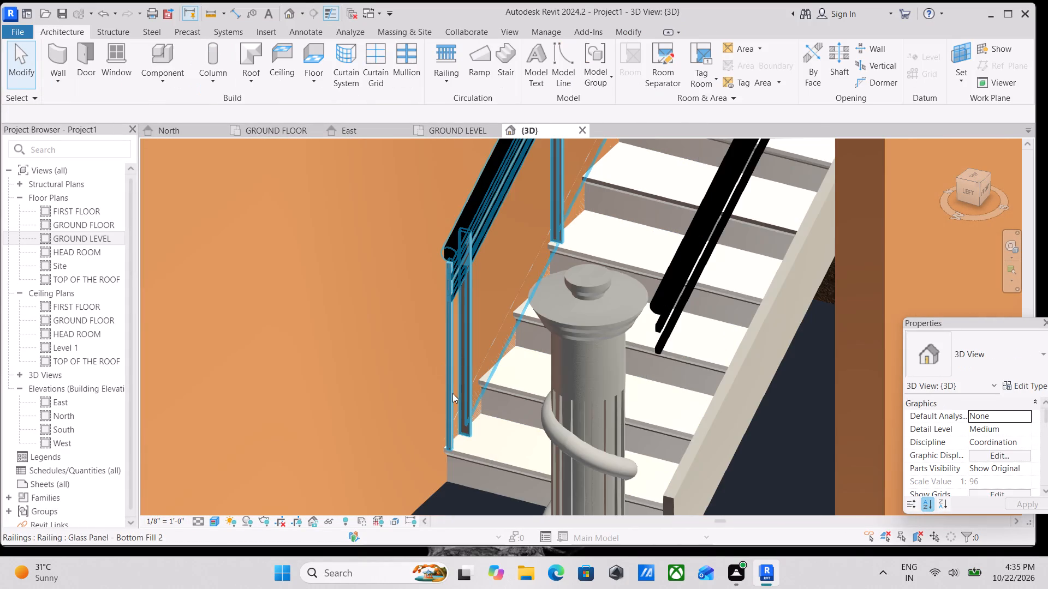
left_click(454, 395)
key("Escape")
Review the outer railing's type parameters, from the construction settings through the top rail and handrails.
scroll(469, 367, "down", 6)
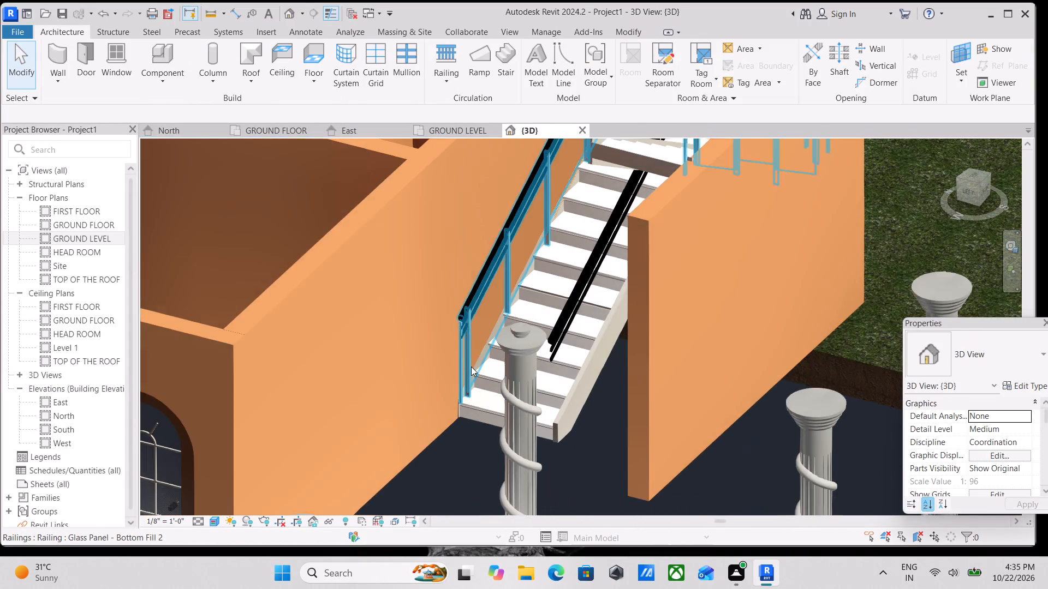
scroll(471, 366, "down", 4)
middle_click_drag(491, 351, 590, 385, "shift")
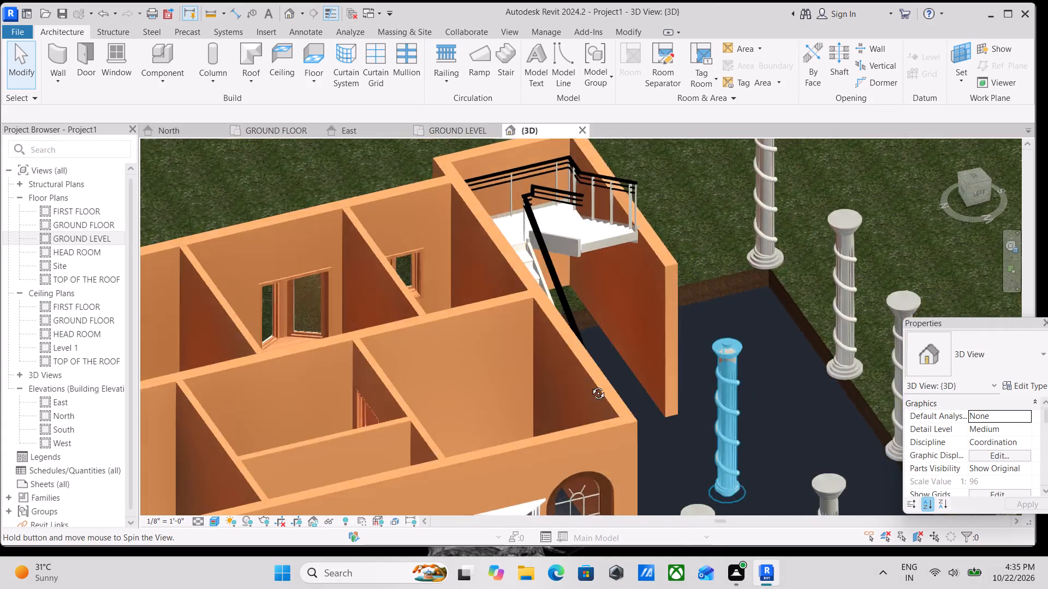
middle_click_drag(590, 385, 429, 400, "shift")
scroll(568, 208, "up", 6)
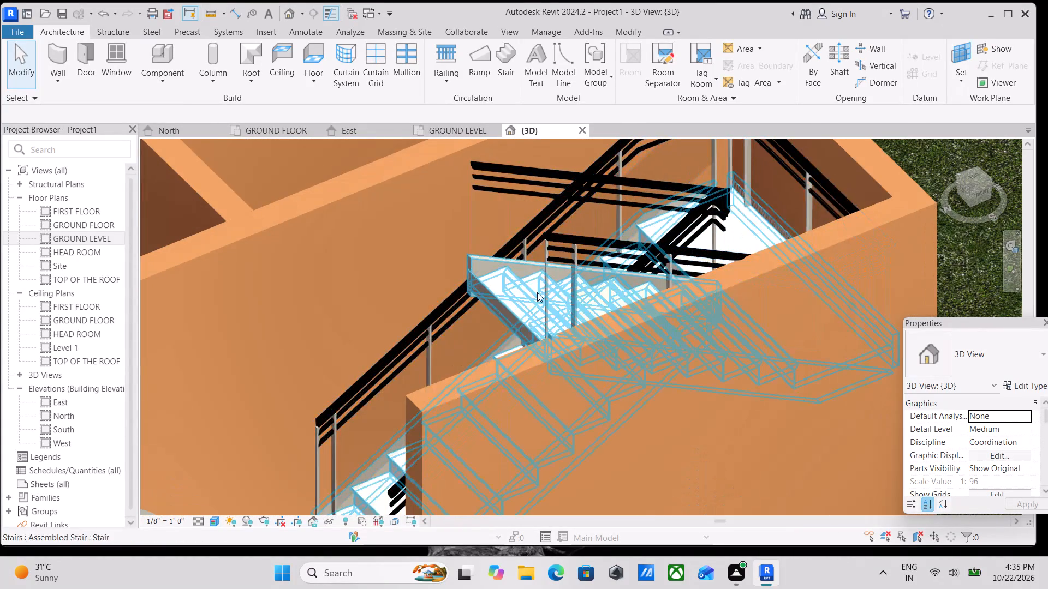
left_click(541, 257)
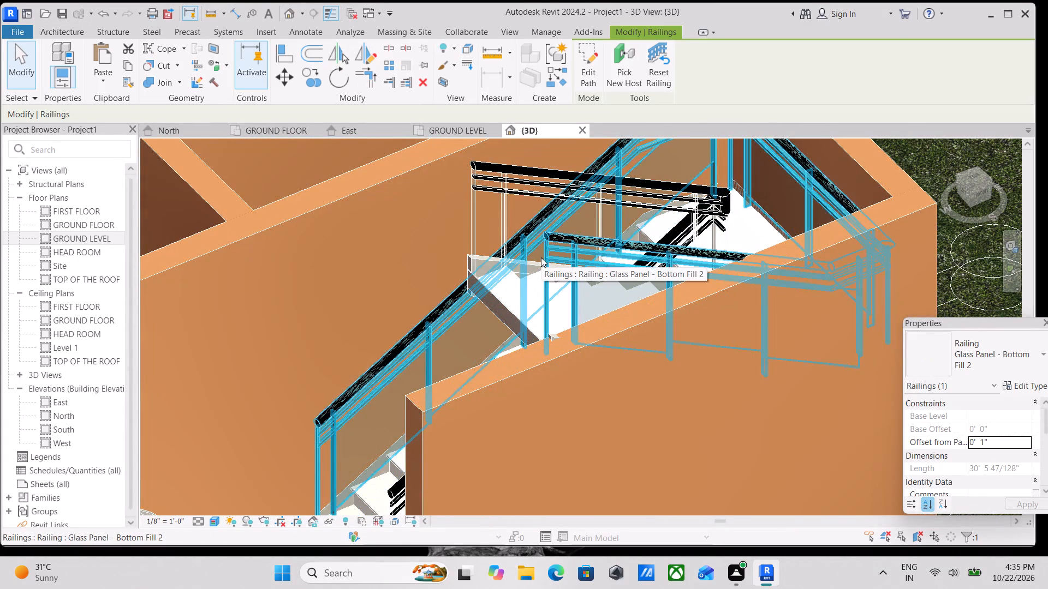
left_click(1039, 389)
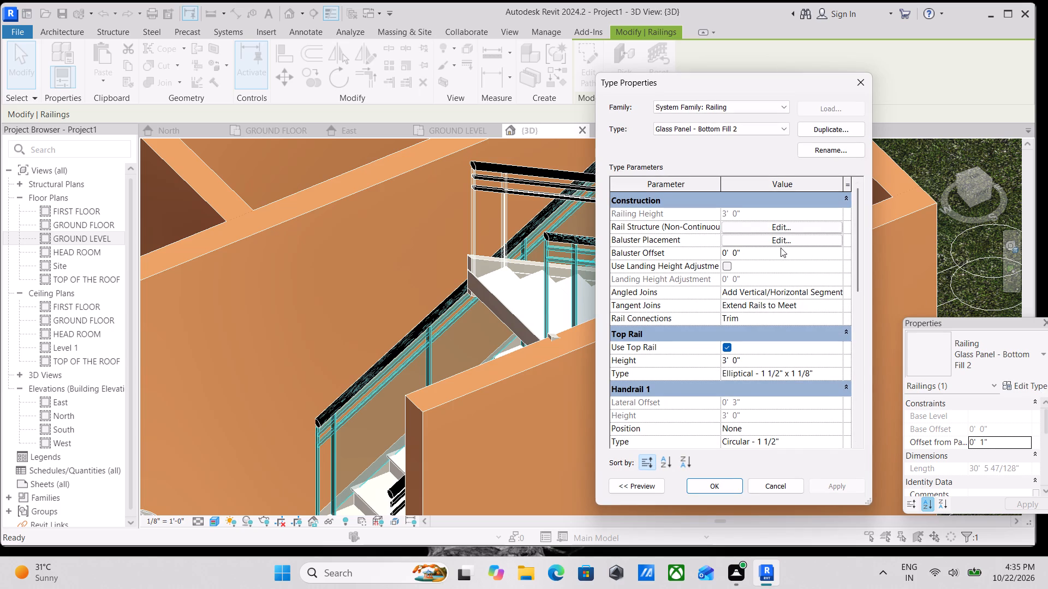
scroll(742, 224, "up", 3)
scroll(742, 224, "down", 1)
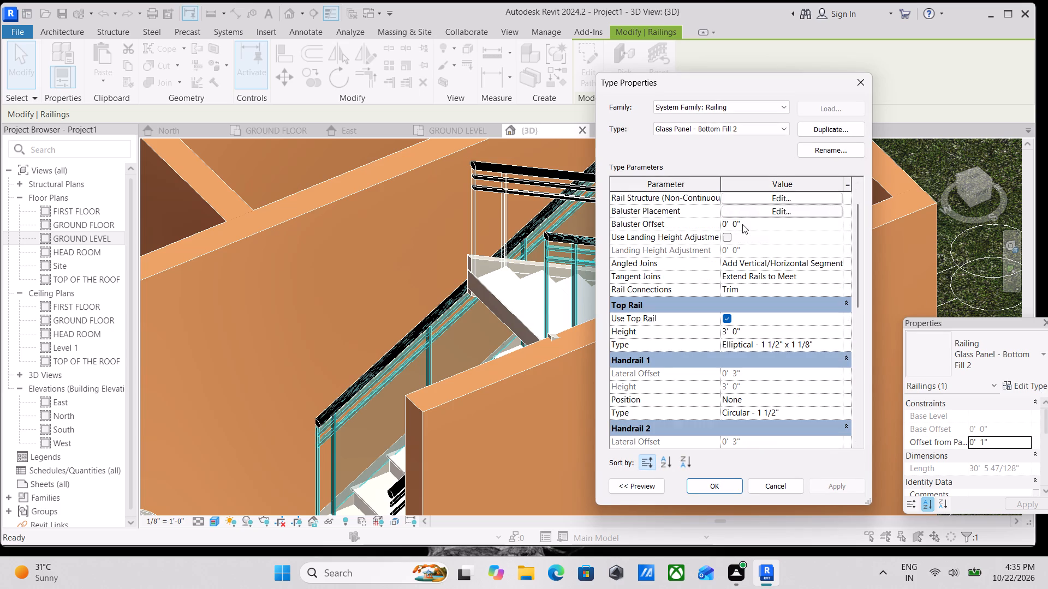
scroll(742, 277, "down", 2)
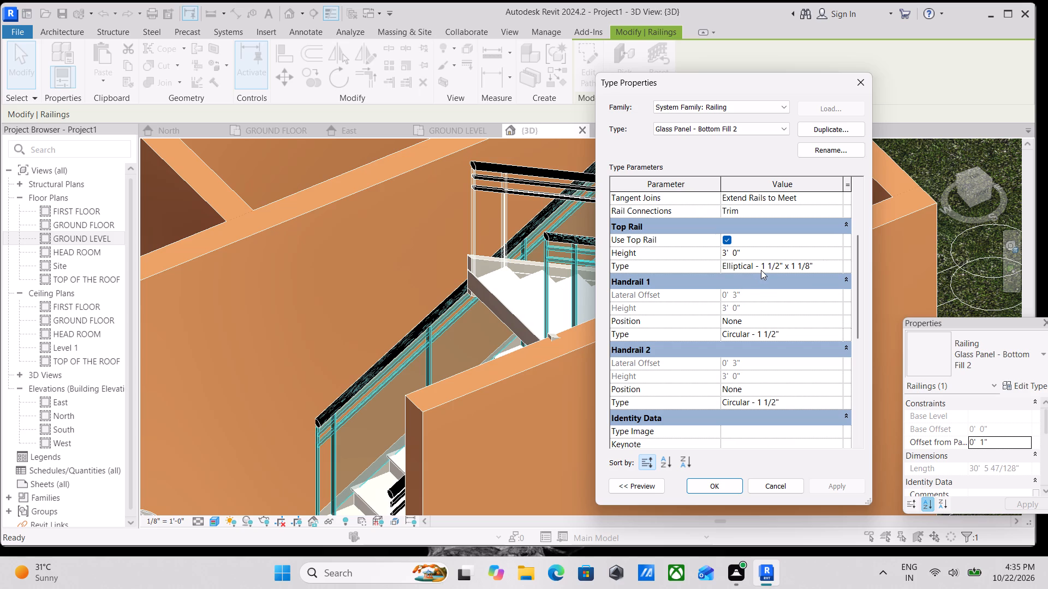
scroll(754, 292, "down", 1)
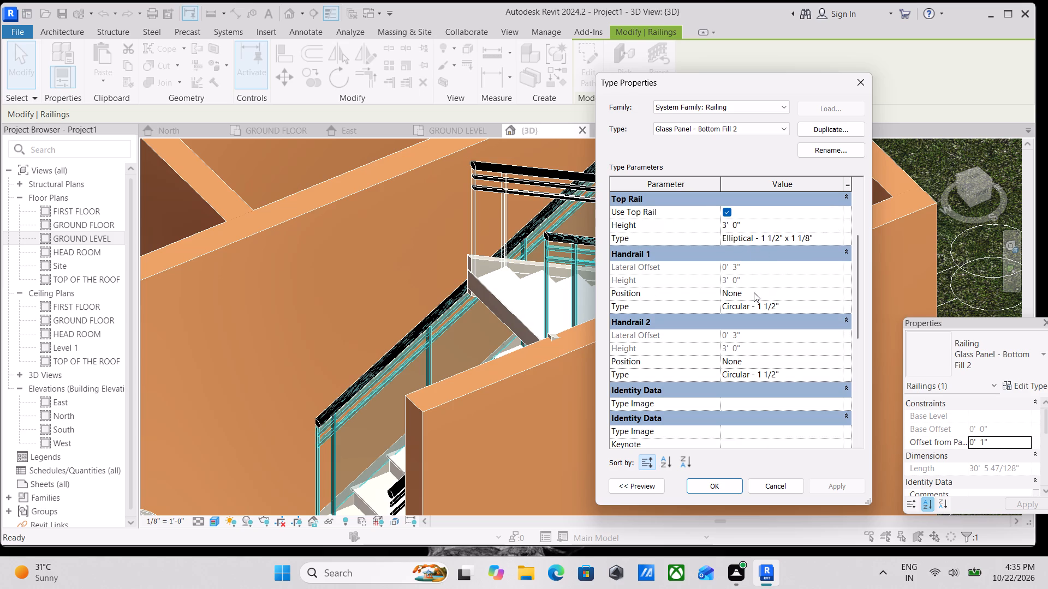
scroll(754, 292, "up", 5)
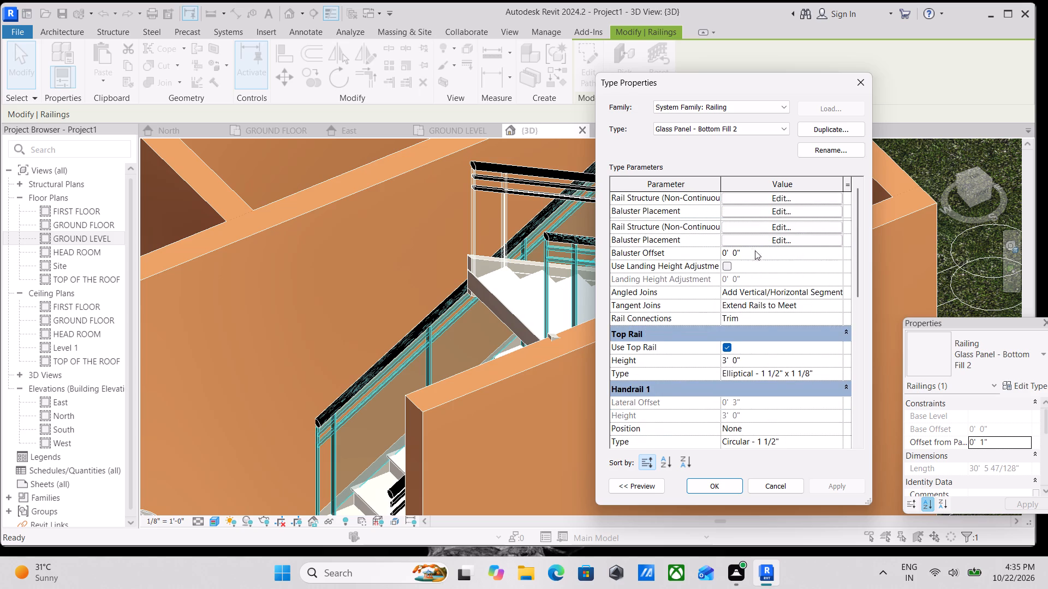
Review the outer railing type's baluster placement settings with the preview shown, including the pattern justification options.
left_click(764, 237)
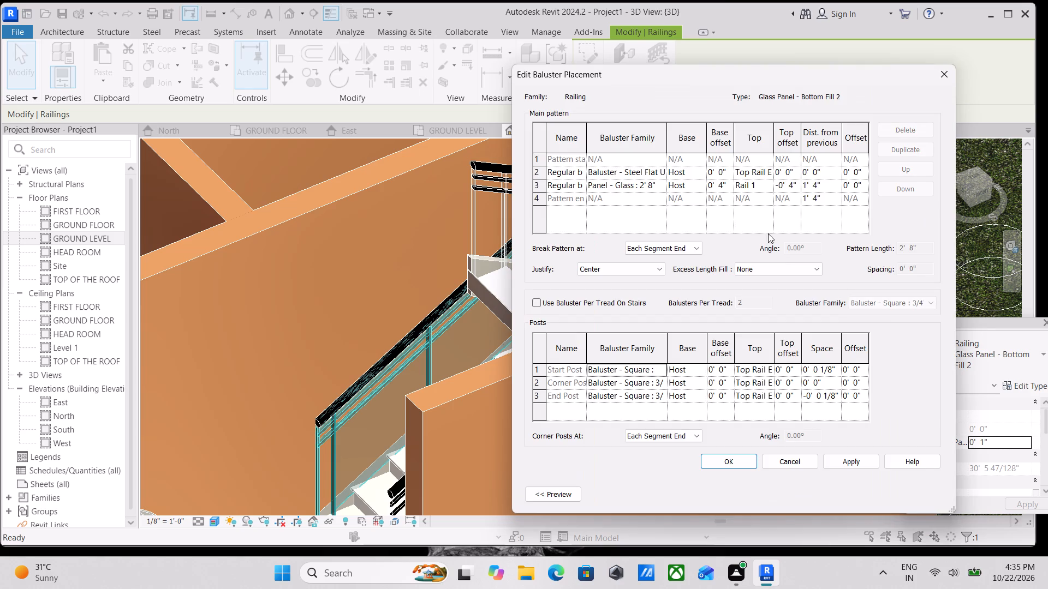
left_click(942, 73)
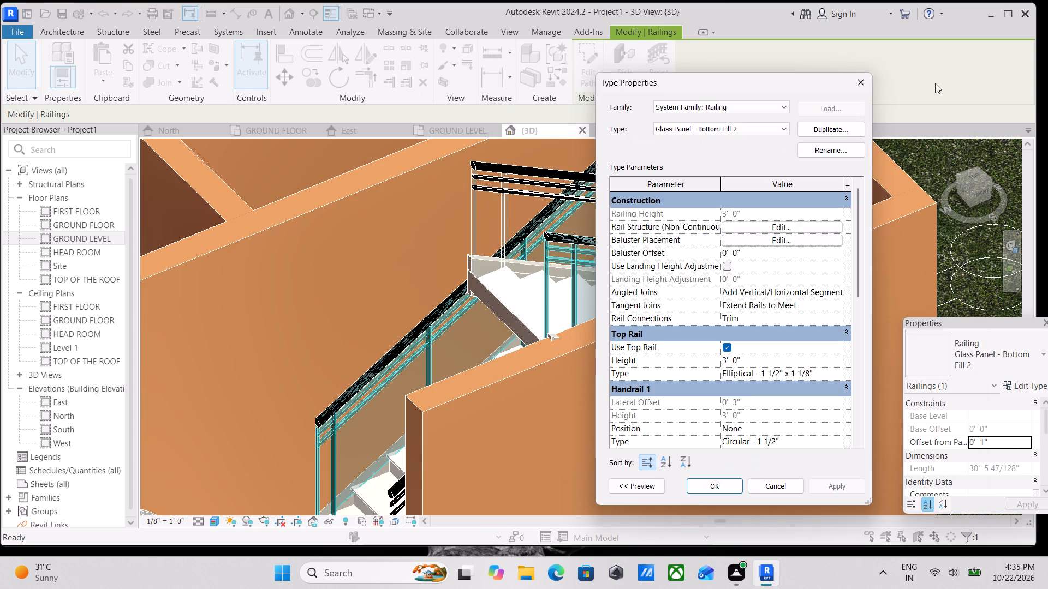
left_click(832, 237)
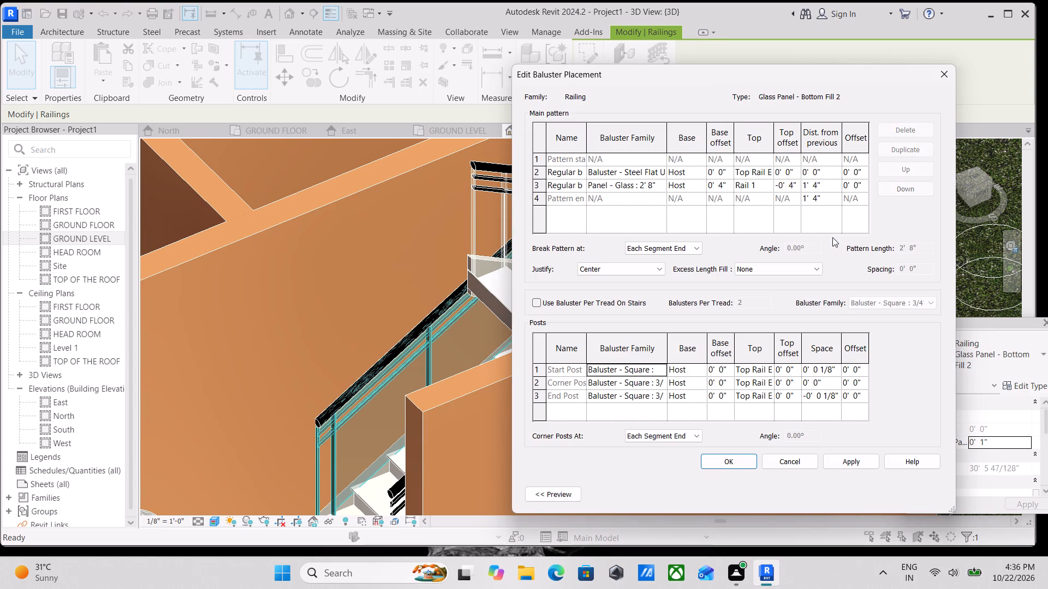
scroll(804, 334, "down", 3)
scroll(688, 301, "down", 3)
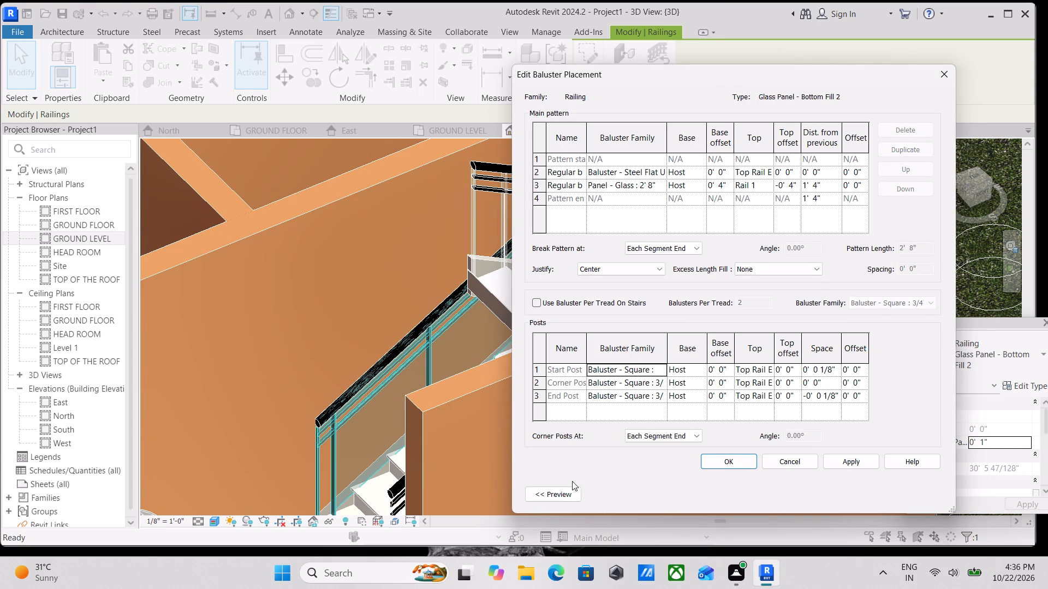
left_click(563, 491)
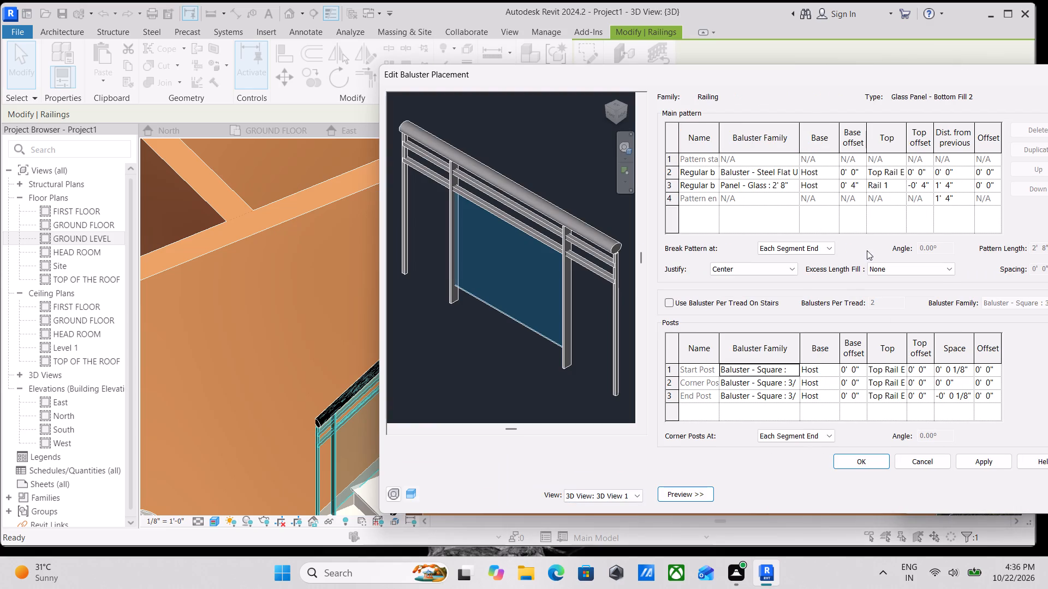
scroll(864, 249, "up", 1)
left_click(791, 268)
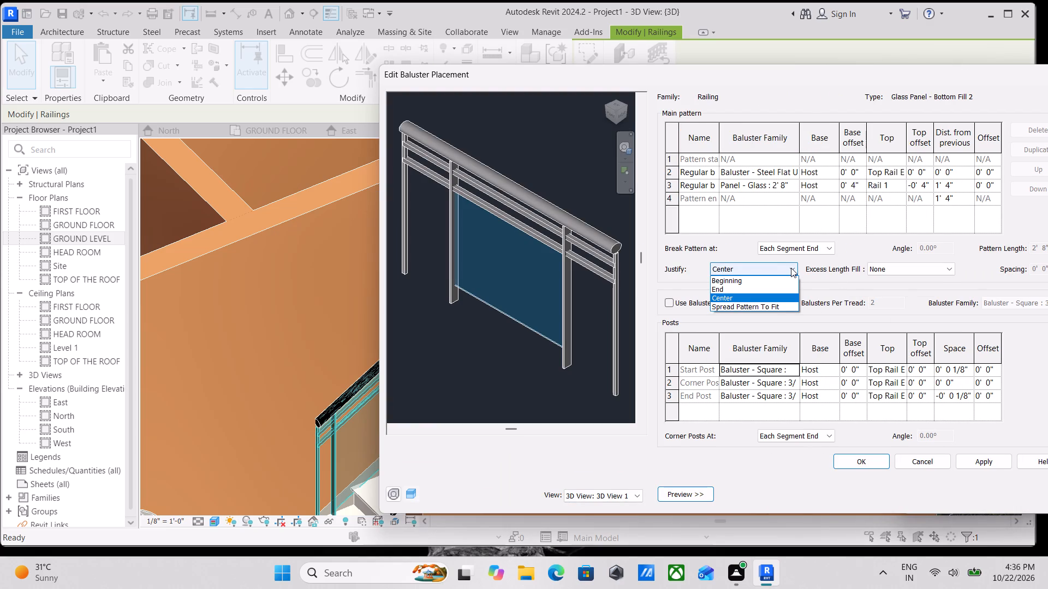
left_click(791, 268)
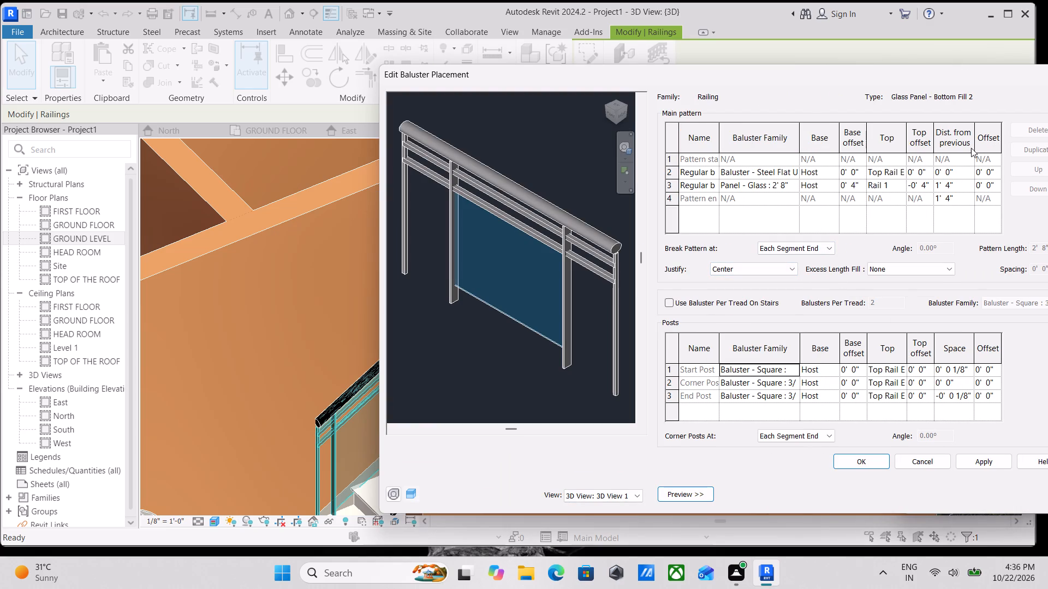
scroll(943, 155, "down", 2)
scroll(1007, 170, "down", 2)
scroll(766, 214, "down", 2)
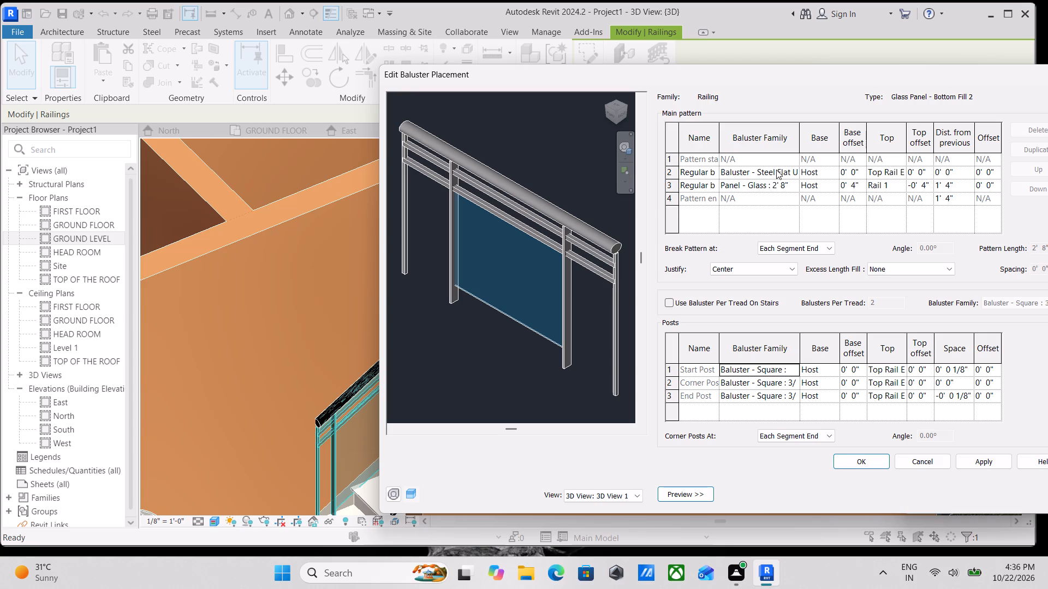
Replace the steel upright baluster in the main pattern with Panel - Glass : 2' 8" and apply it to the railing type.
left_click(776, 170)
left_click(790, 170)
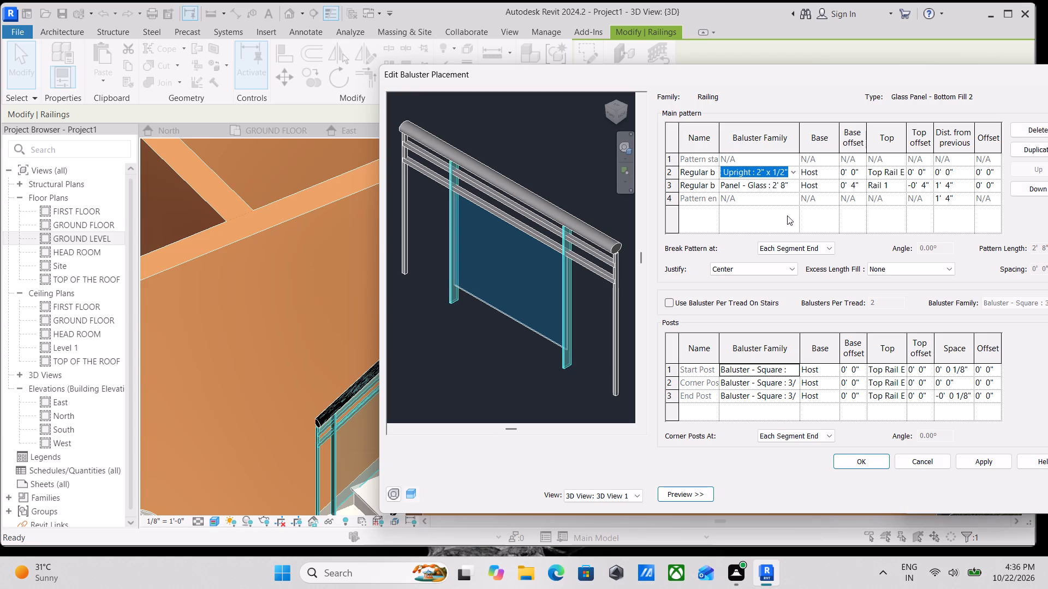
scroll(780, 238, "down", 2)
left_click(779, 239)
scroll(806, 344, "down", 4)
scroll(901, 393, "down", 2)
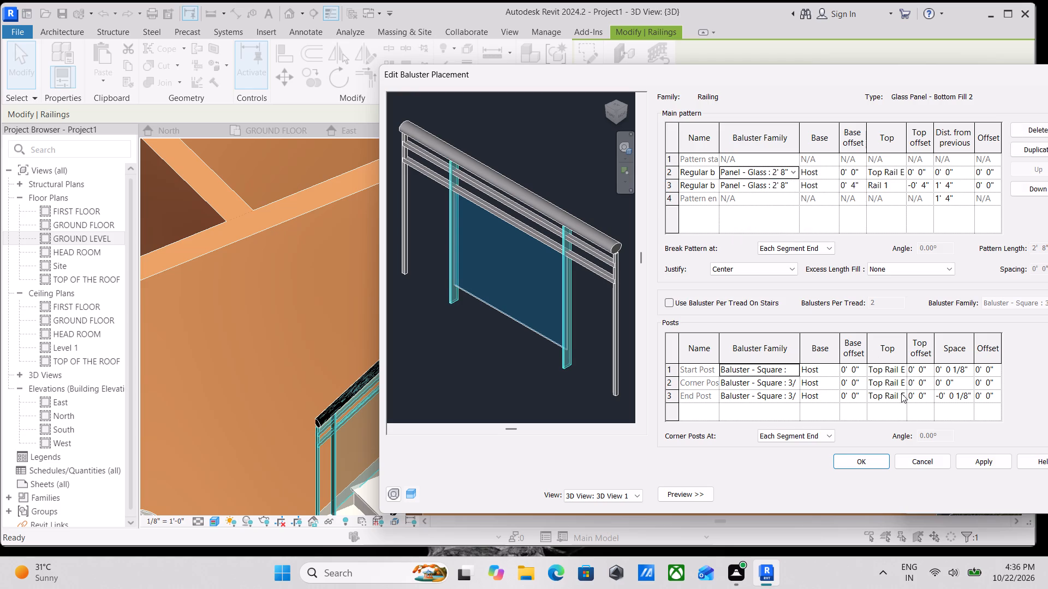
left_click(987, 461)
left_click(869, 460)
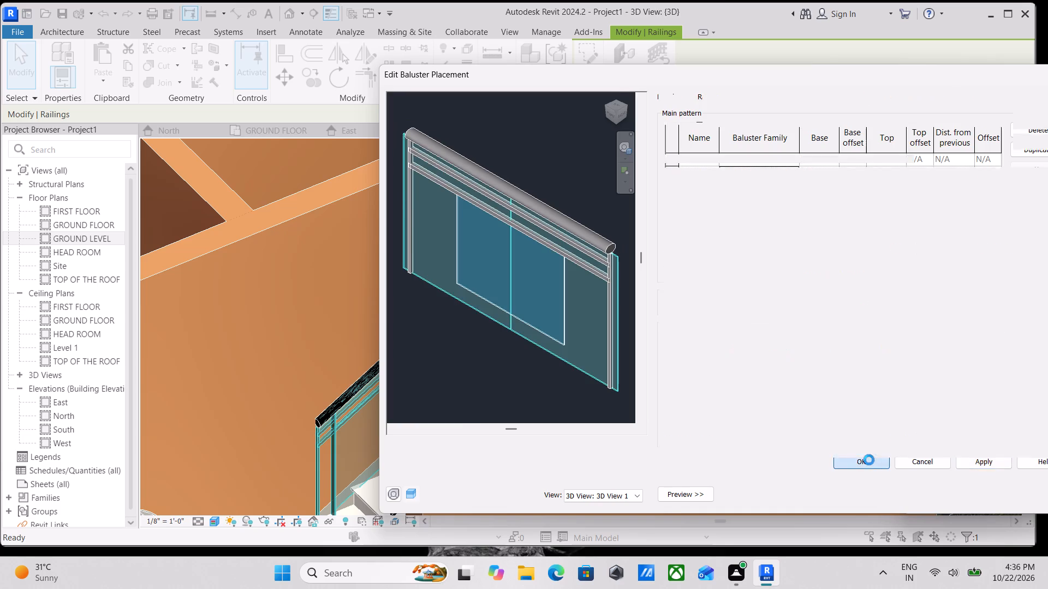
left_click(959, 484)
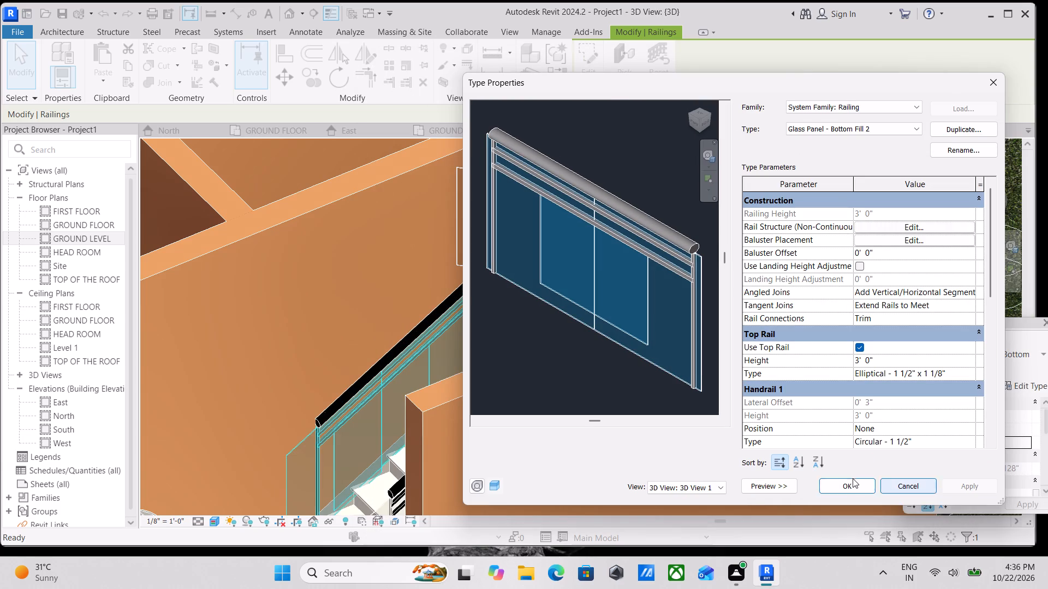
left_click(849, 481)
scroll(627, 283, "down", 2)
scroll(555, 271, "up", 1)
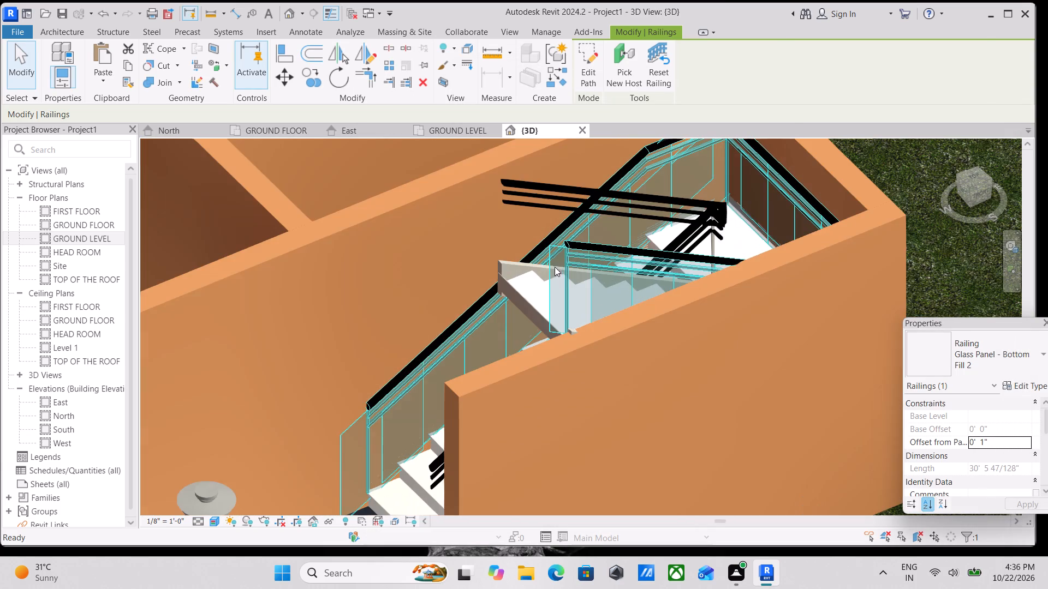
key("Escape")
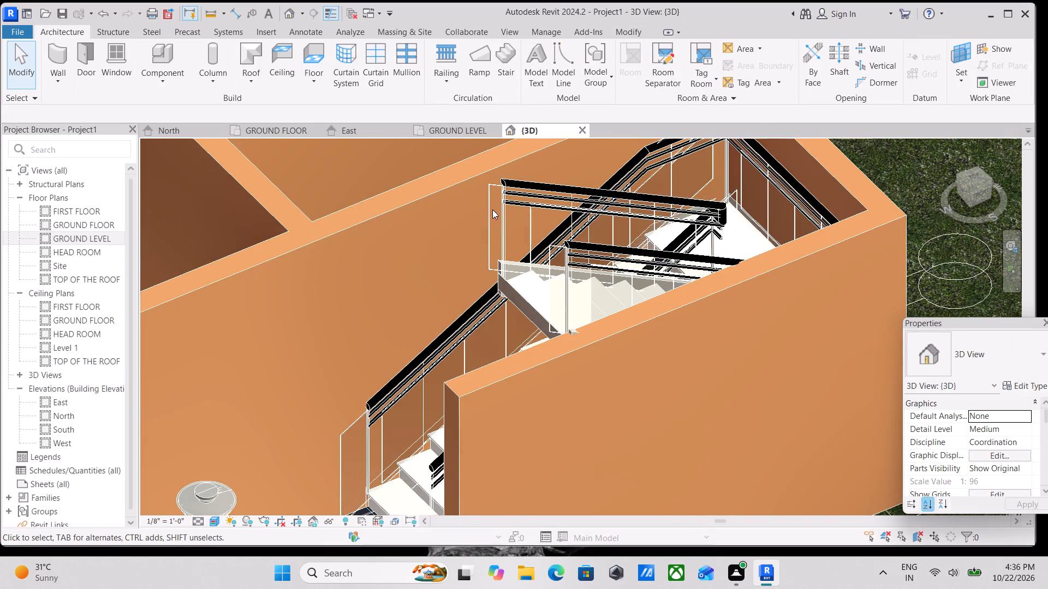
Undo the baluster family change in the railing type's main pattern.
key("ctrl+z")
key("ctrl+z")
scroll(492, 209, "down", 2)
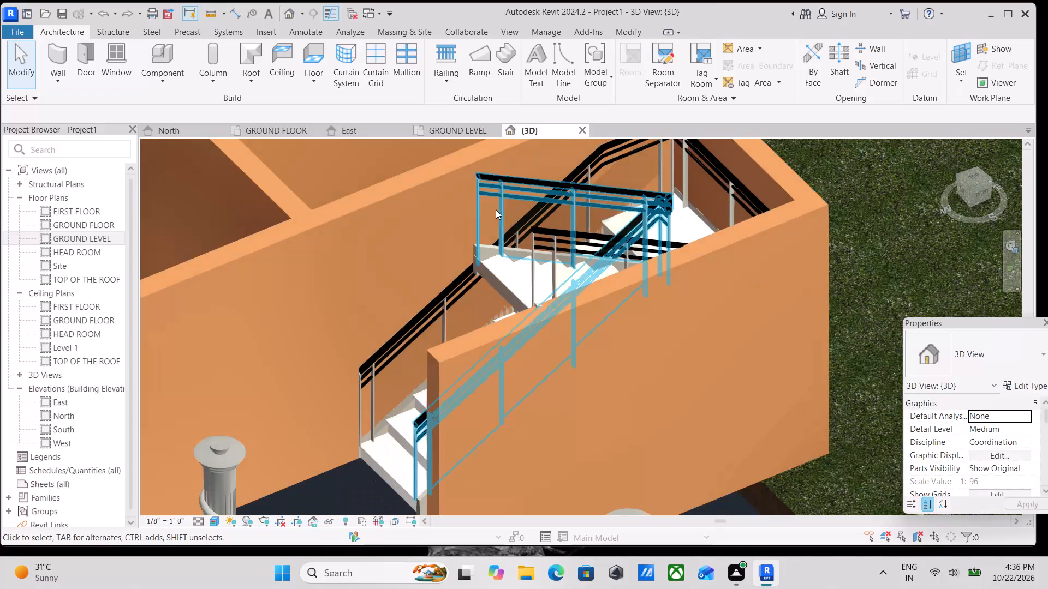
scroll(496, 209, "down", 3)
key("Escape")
Examine the staircase, its railings and the rest of the house in 3D, from close up and from farther away.
scroll(496, 214, "down", 3)
middle_click_drag(496, 214, 670, 145)
scroll(614, 199, "down", 3)
middle_click_drag(605, 206, 632, 220)
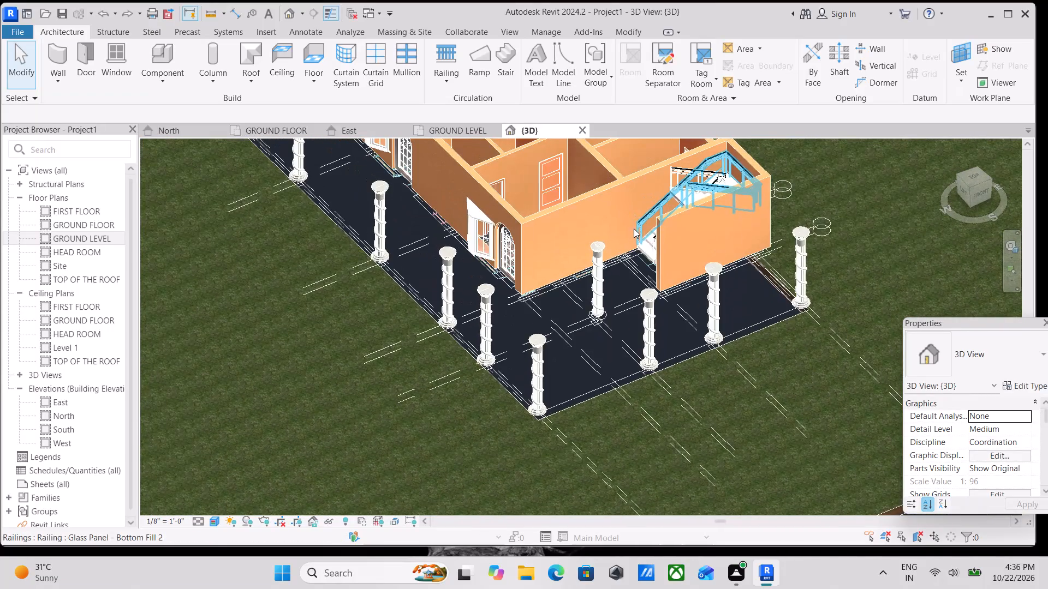
middle_click_drag(633, 235, 637, 308)
scroll(633, 236, "down", 1)
scroll(647, 297, "up", 11)
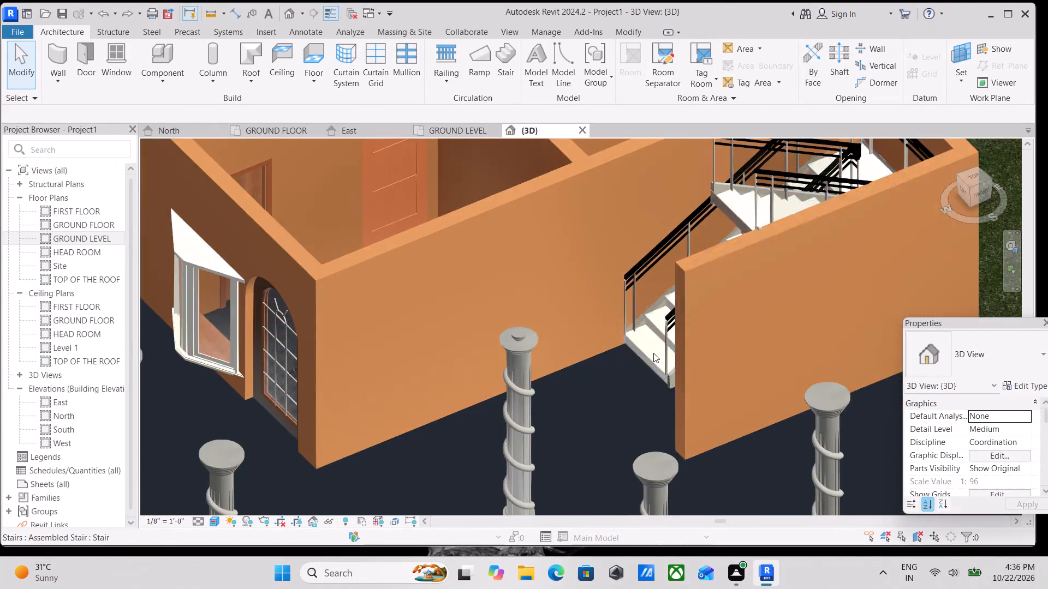
scroll(653, 353, "up", 8)
scroll(585, 377, "up", 4)
scroll(711, 309, "down", 11)
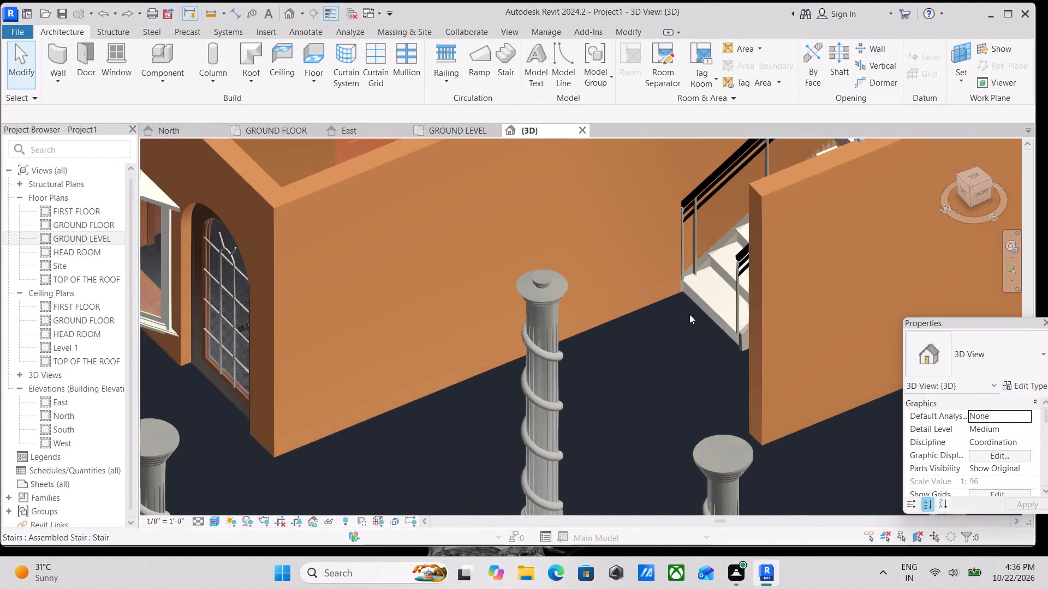
scroll(689, 314, "down", 6)
middle_click_drag(635, 311, 698, 372)
scroll(671, 364, "down", 4)
middle_click_drag(671, 364, 701, 416)
scroll(612, 315, "down", 2)
middle_click_drag(612, 315, 620, 363)
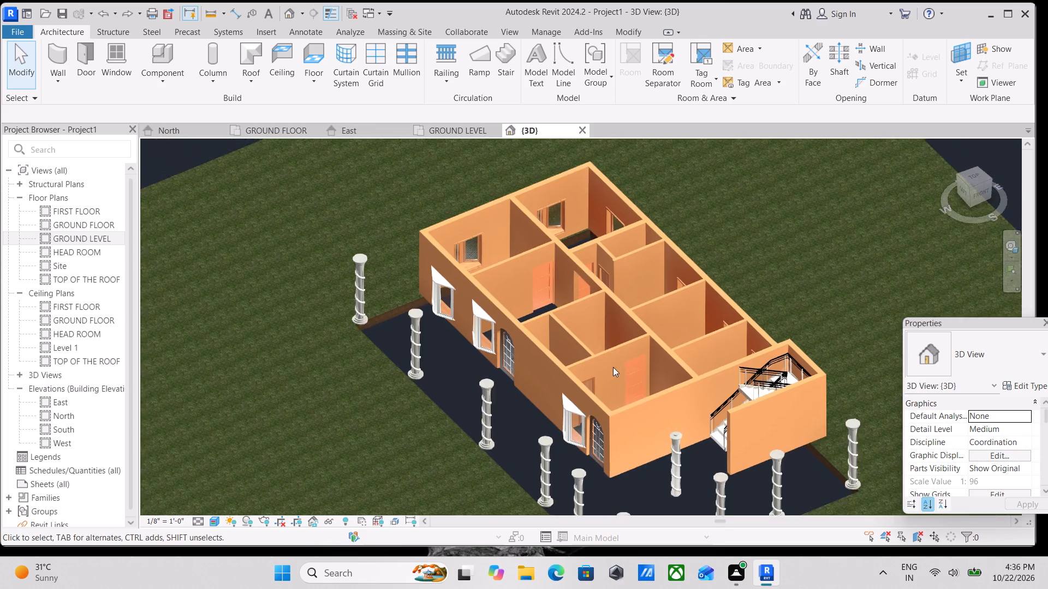
scroll(540, 345, "up", 7)
scroll(551, 326, "down", 2)
middle_click_drag(551, 326, 552, 372)
scroll(438, 193, "down", 1)
middle_click_drag(438, 193, 450, 235)
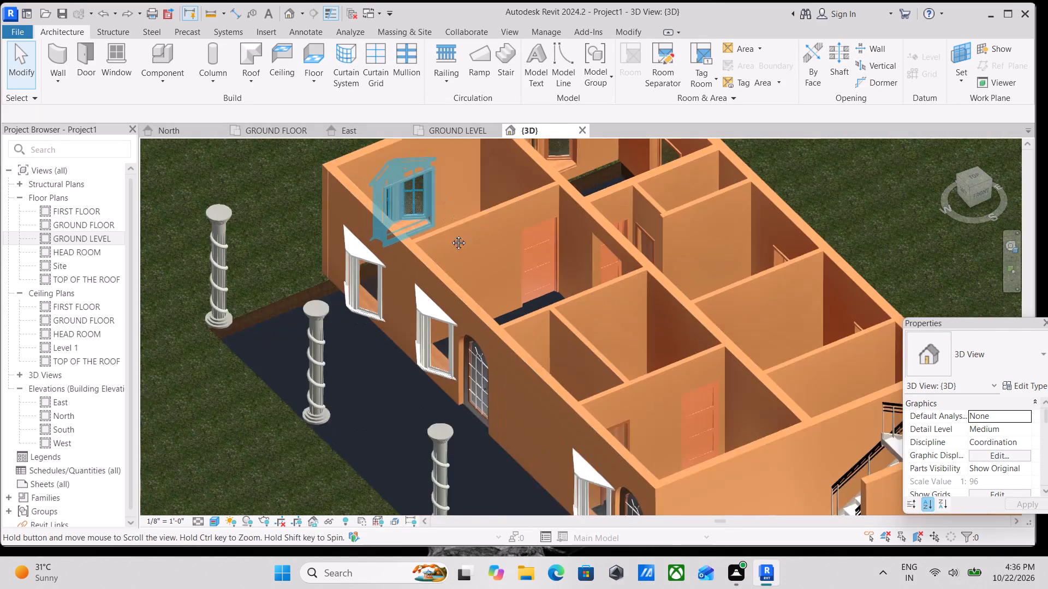
middle_click_drag(450, 235, 457, 256)
Switch to the GROUND FLOOR plan view showing the staircase.
left_click(282, 129)
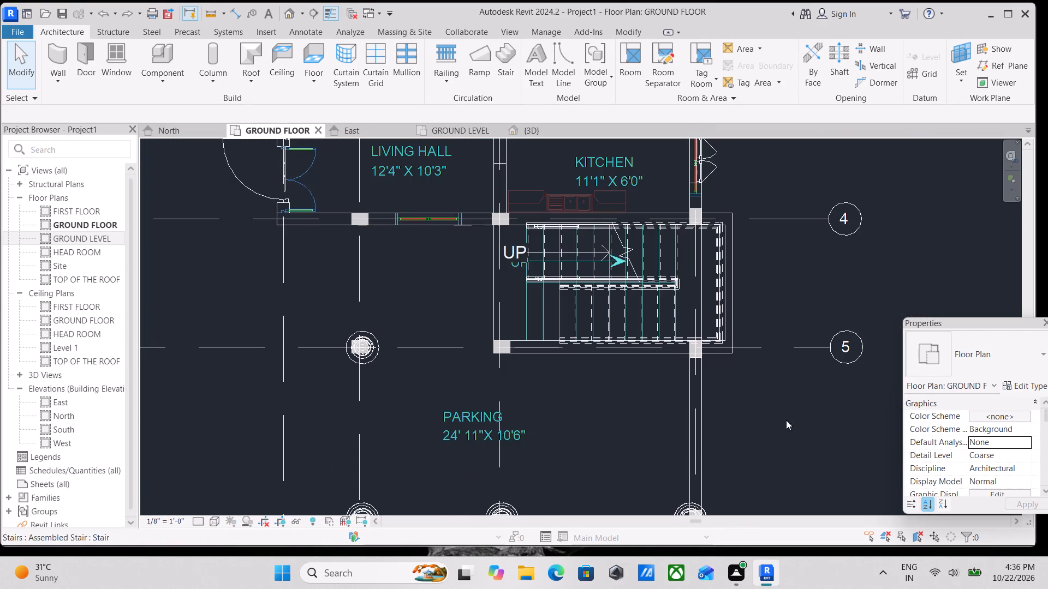
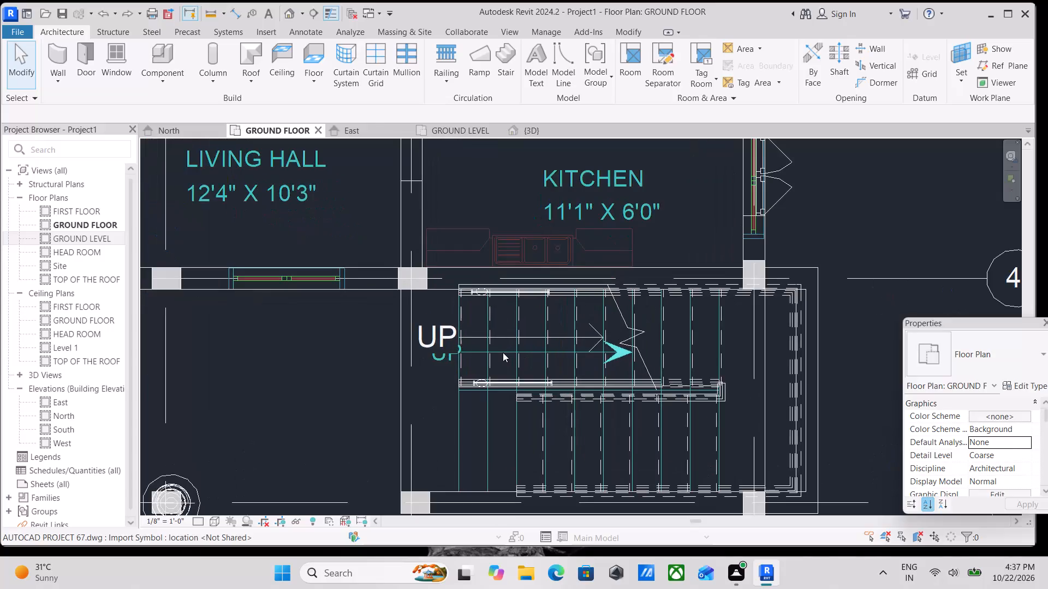
Set the ground floor plan's visual style to Shaded.
middle_click_drag(503, 352, 530, 468)
scroll(530, 468, "down", 1)
scroll(498, 376, "down", 2)
middle_click_drag(498, 376, 538, 360)
scroll(540, 360, "down", 2)
middle_click_drag(540, 360, 573, 399)
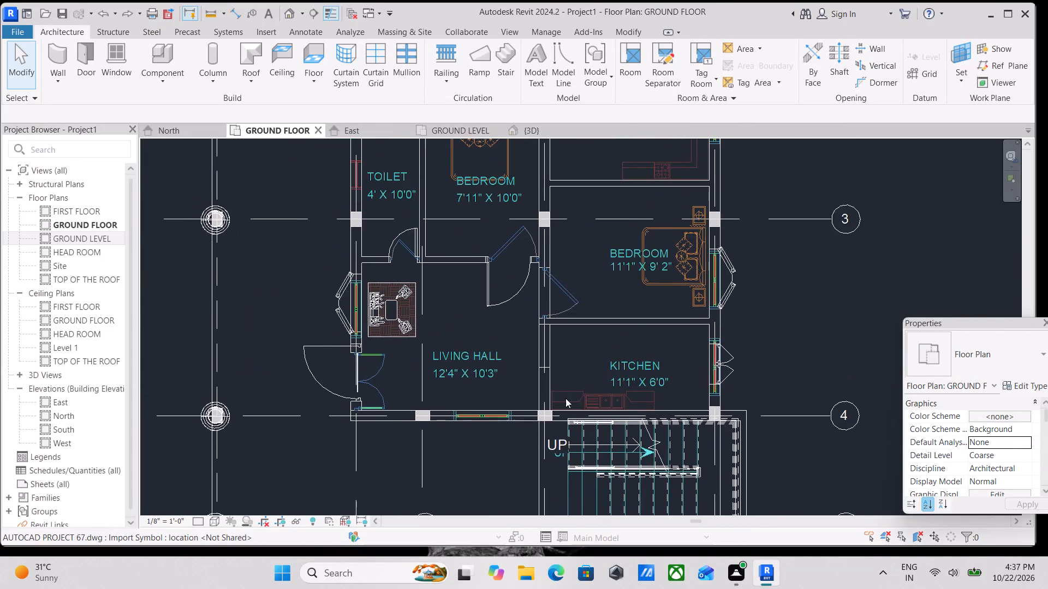
scroll(454, 345, "down", 1)
middle_click_drag(454, 345, 501, 450)
middle_click_drag(433, 339, 445, 438)
scroll(446, 356, "down", 1)
middle_click_drag(446, 356, 436, 476)
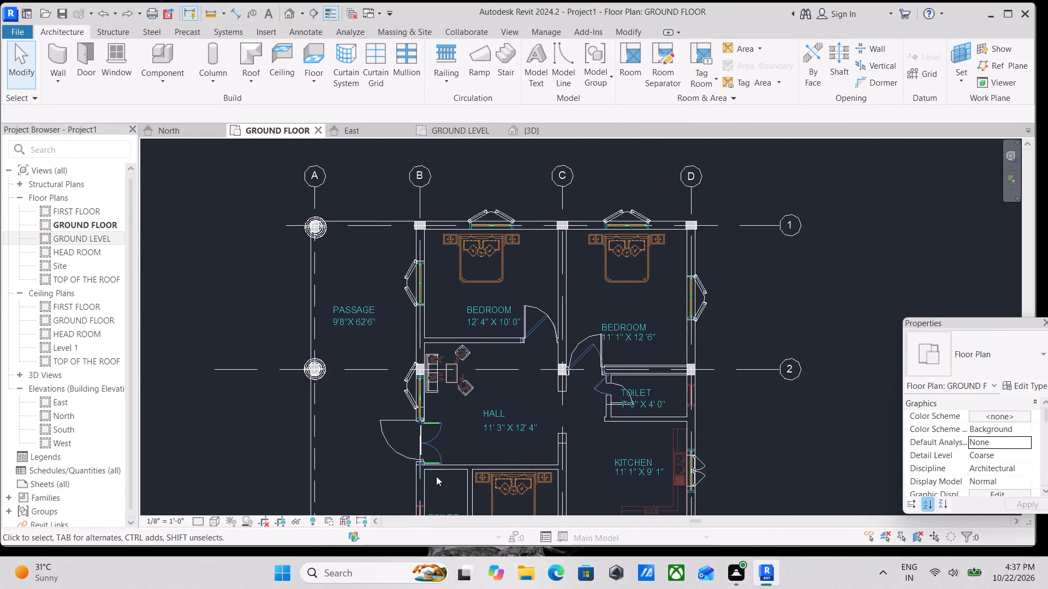
left_click(210, 523)
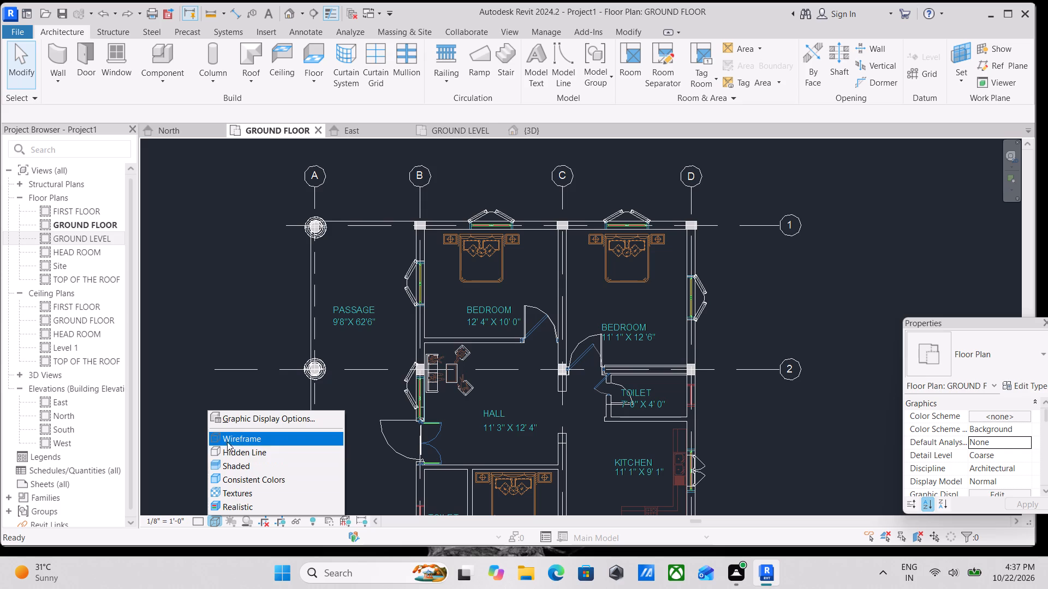
left_click(233, 466)
Examine the shaded ground floor plan, including the rooms, walls and the casement window of the 11' 1" x 9' 1" kitchen.
middle_click_drag(485, 343, 442, 219)
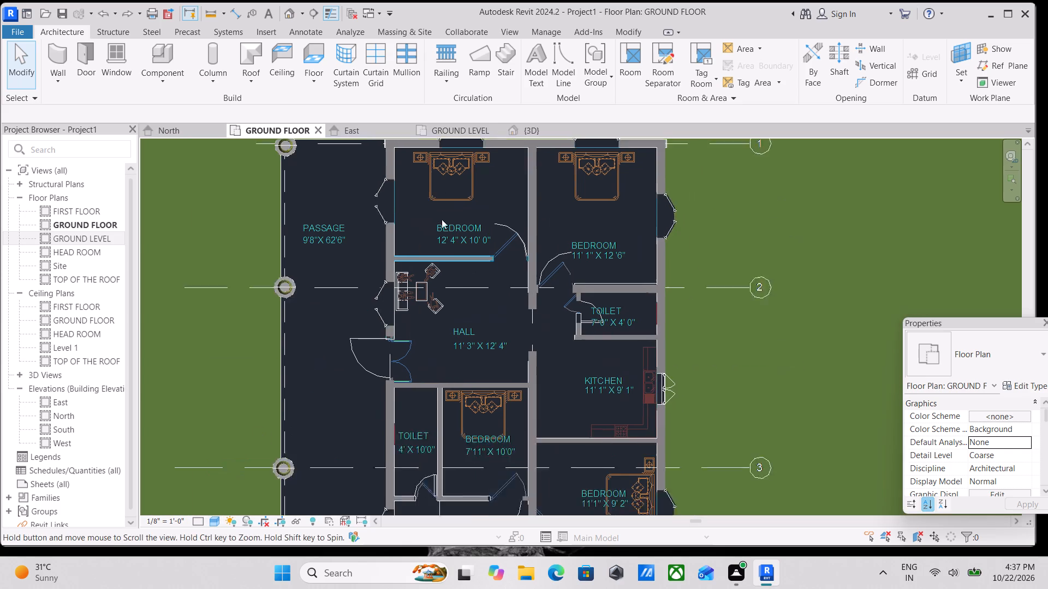
middle_click_drag(442, 219, 443, 222)
scroll(440, 215, "down", 2)
middle_click_drag(444, 231, 452, 178)
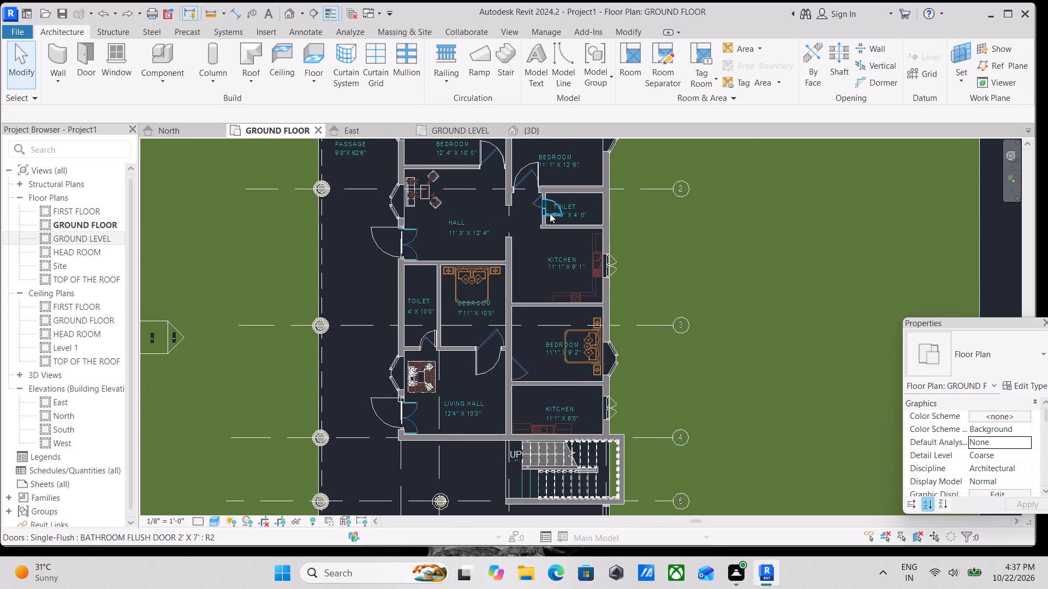
scroll(550, 214, "up", 2)
middle_click_drag(530, 259, 531, 291)
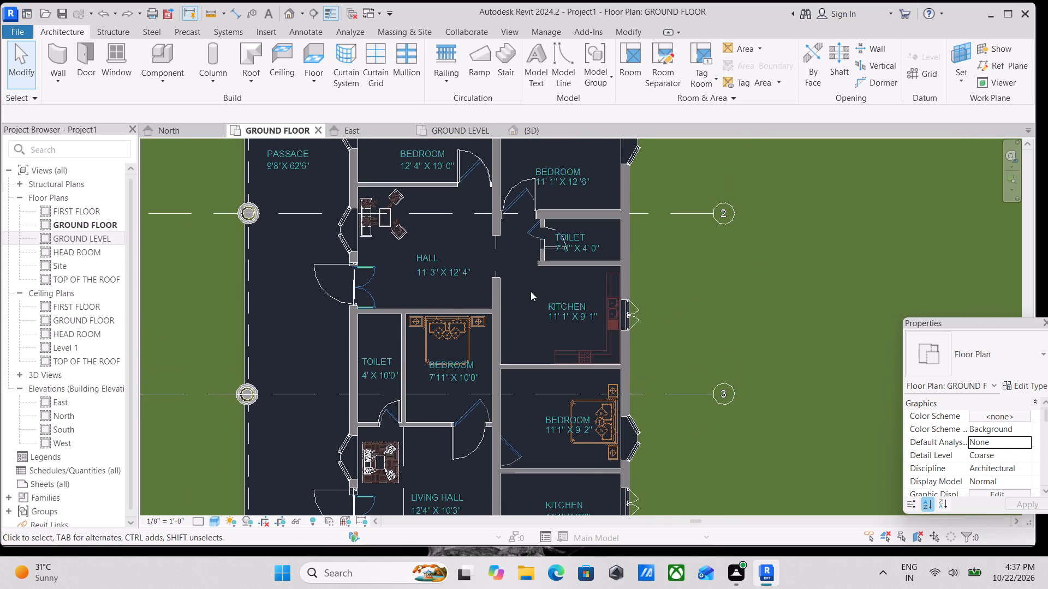
scroll(439, 321, "down", 1)
middle_click_drag(439, 322, 442, 296)
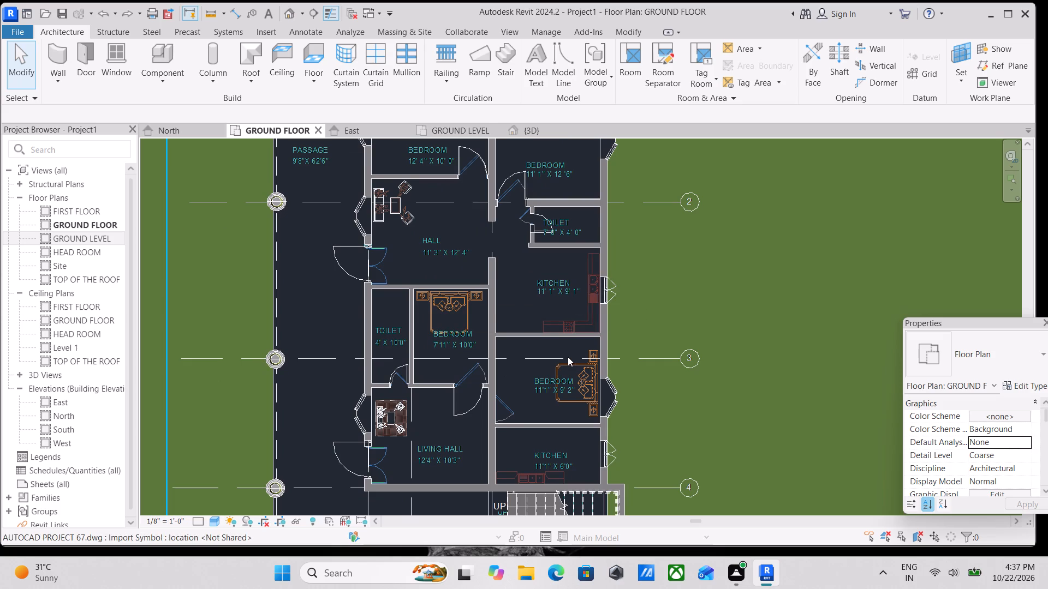
scroll(617, 300, "up", 7)
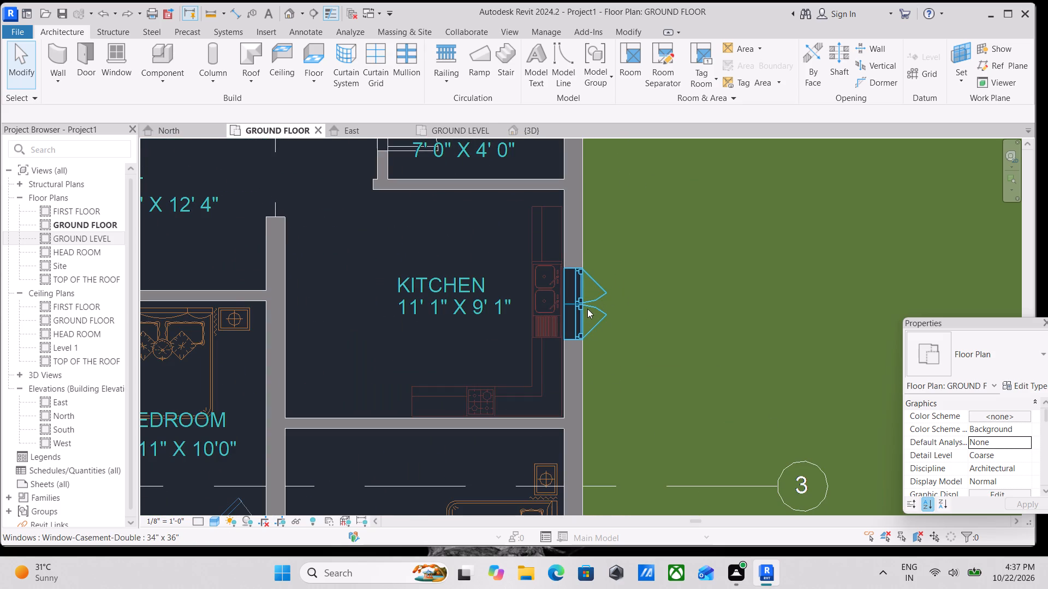
left_click(585, 309)
scroll(585, 309, "down", 1)
middle_click_drag(585, 309, 599, 311)
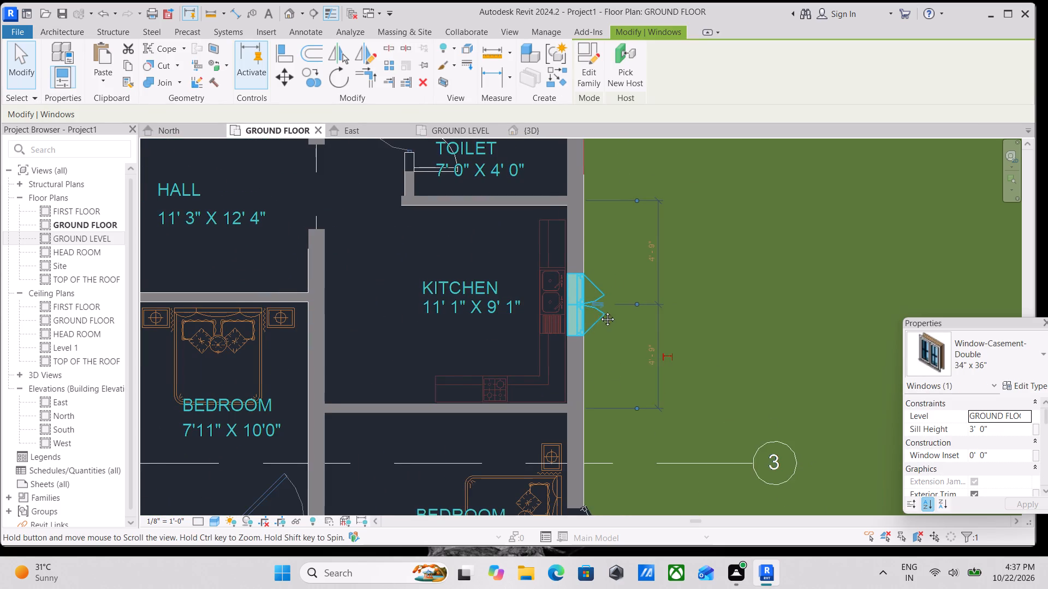
middle_click_drag(599, 311, 608, 312)
key("Escape")
scroll(608, 312, "down", 4)
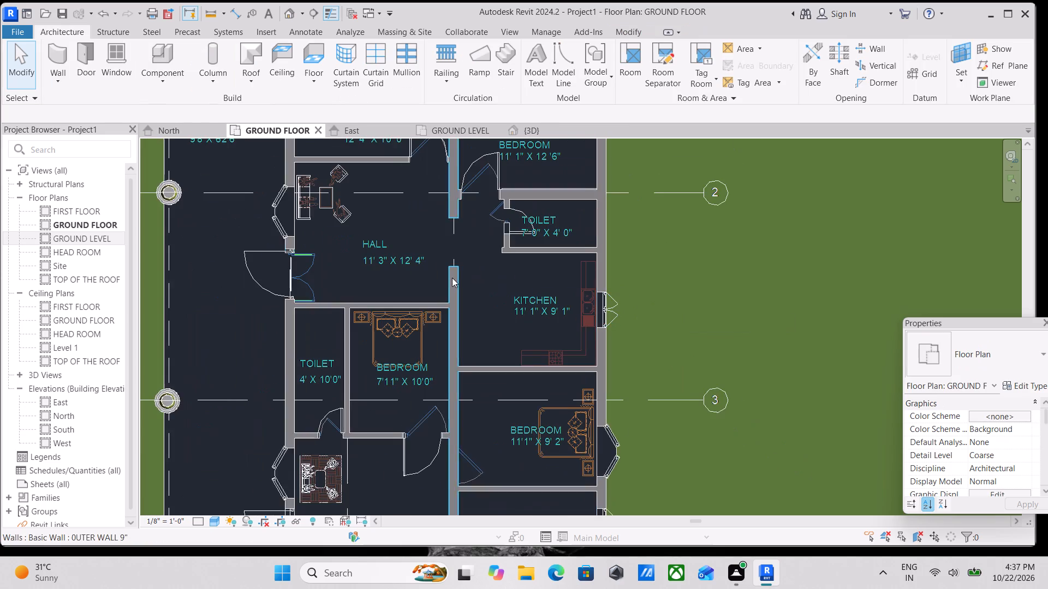
middle_click_drag(452, 278, 522, 279)
middle_click_drag(353, 248, 395, 304)
scroll(467, 316, "down", 1)
middle_click_drag(467, 316, 526, 334)
scroll(526, 334, "down", 1)
middle_click_drag(526, 334, 478, 254)
Place a Fixed 24" x 24" window in the outer wall of the 4' x 10'0" toilet, beside the passage.
key("w")
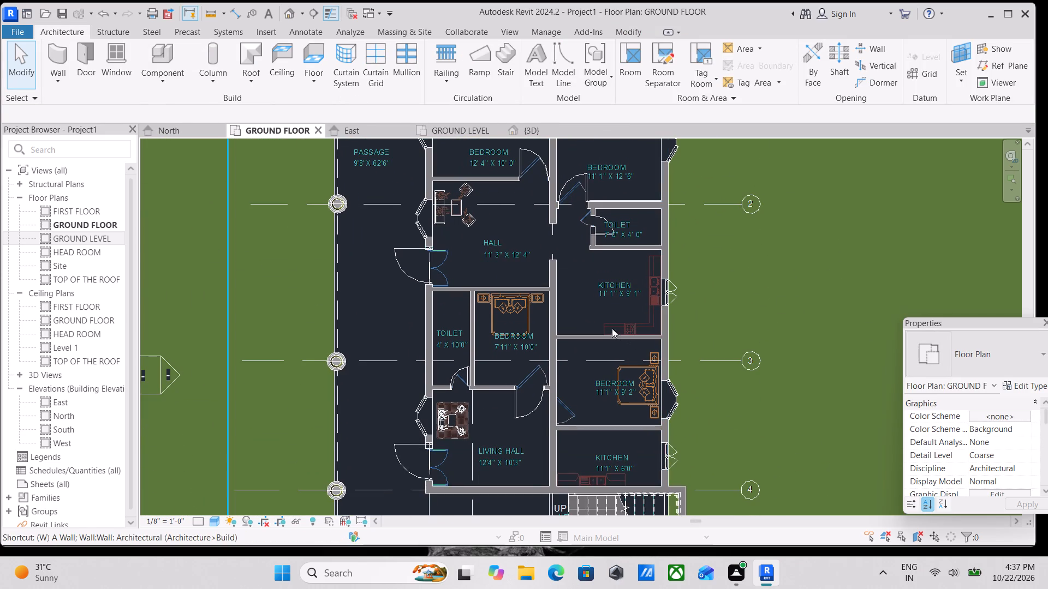
key("n")
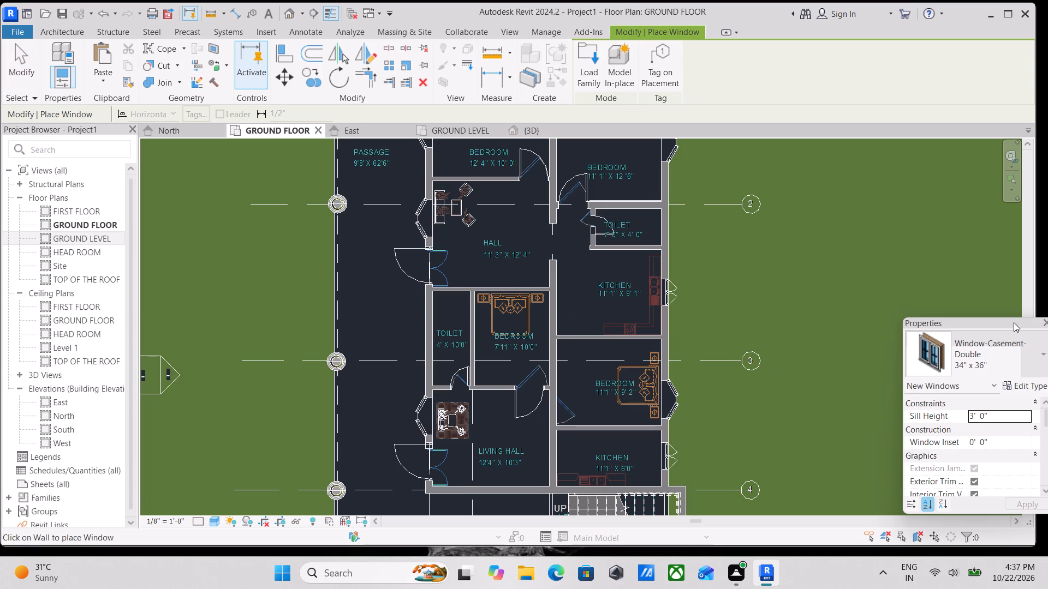
left_click(1022, 351)
scroll(883, 176, "up", 3)
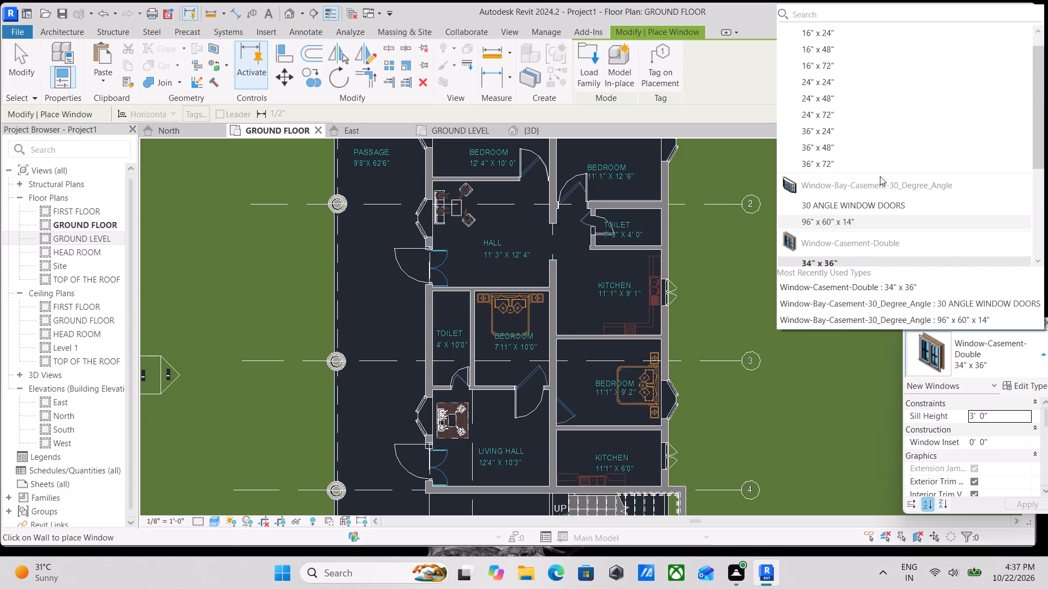
scroll(880, 176, "up", 3)
left_click(812, 106)
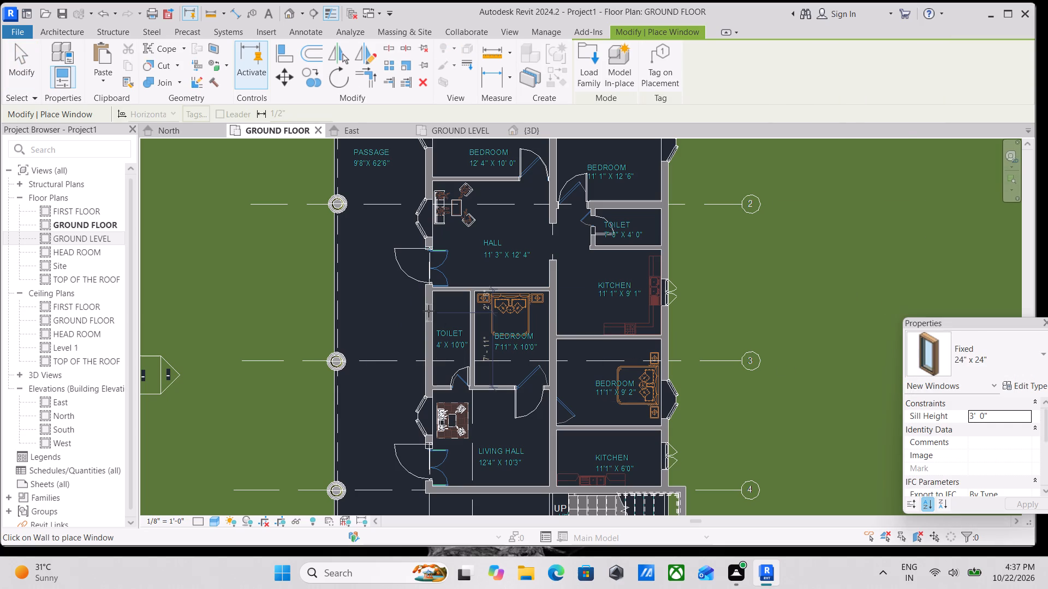
scroll(428, 311, "up", 3)
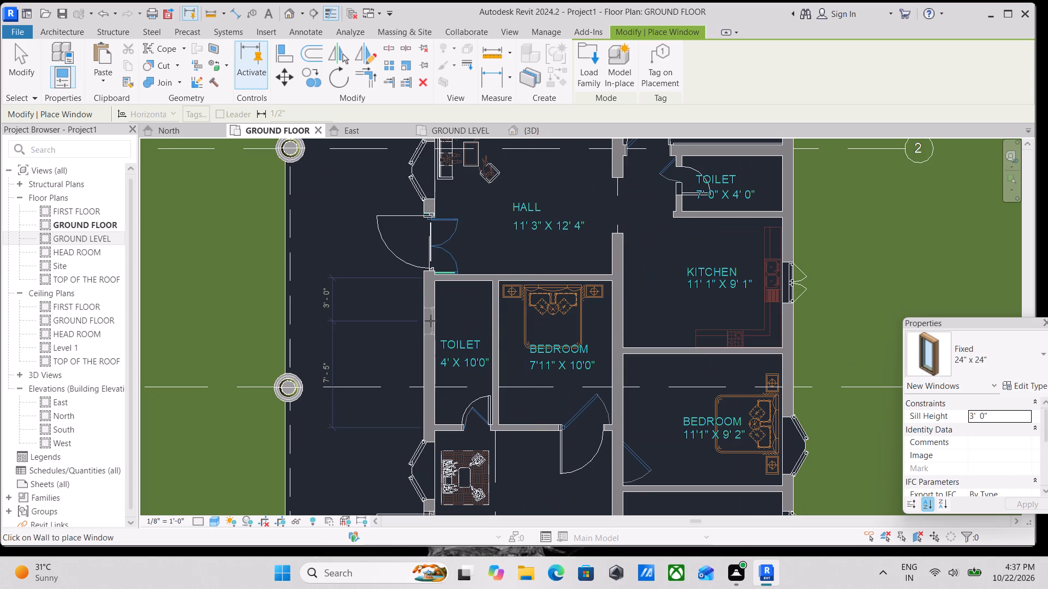
left_click(431, 321)
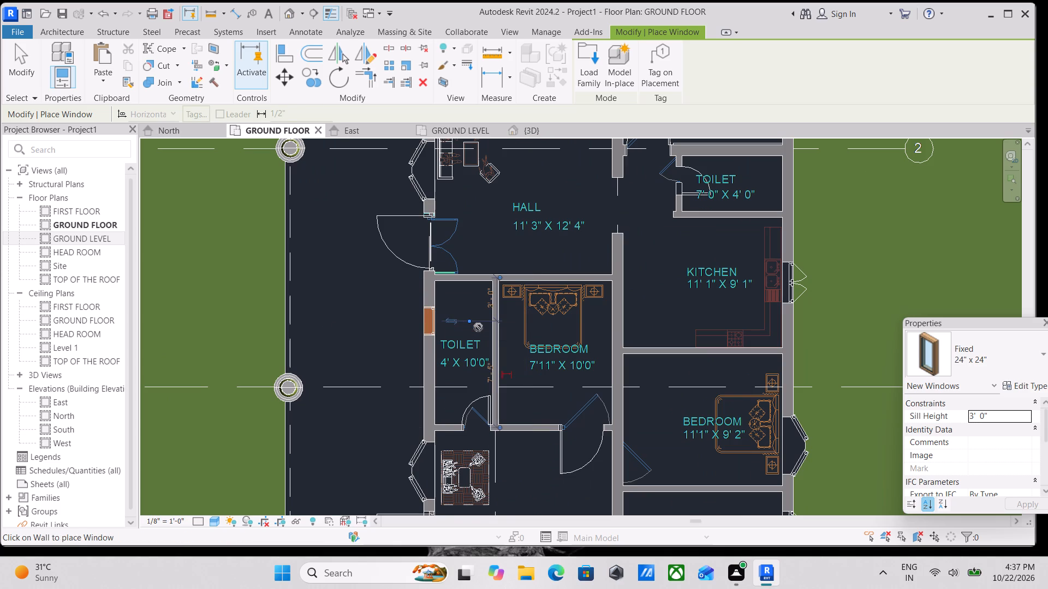
key("Escape")
scroll(464, 323, "up", 3)
key("Escape")
key("Escape")
Set the sill height of the toilet's fixed window to 7'.
scroll(440, 320, "up", 2)
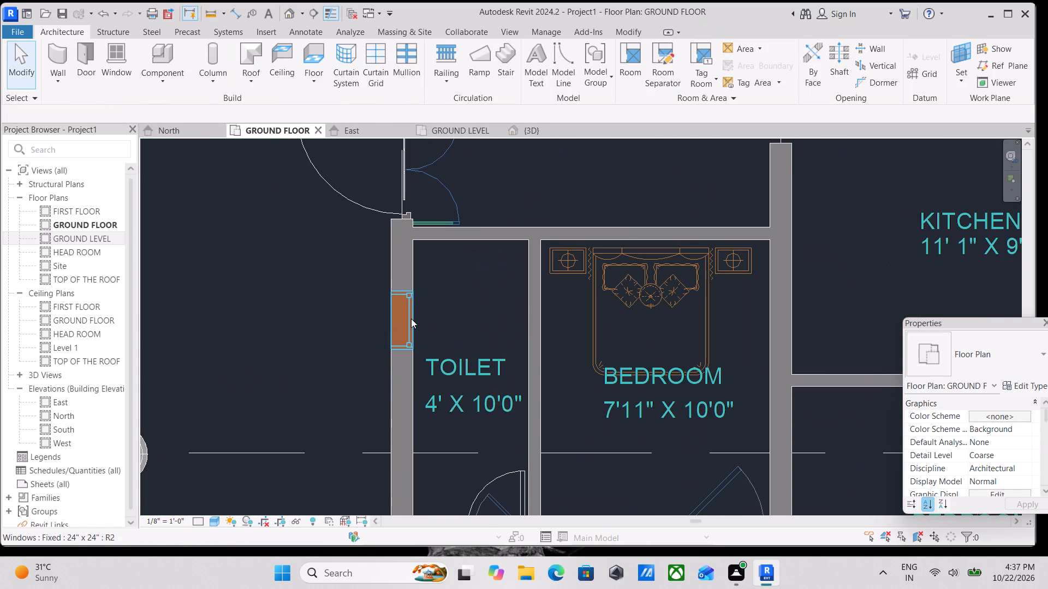
left_click(411, 318)
left_click(1012, 435)
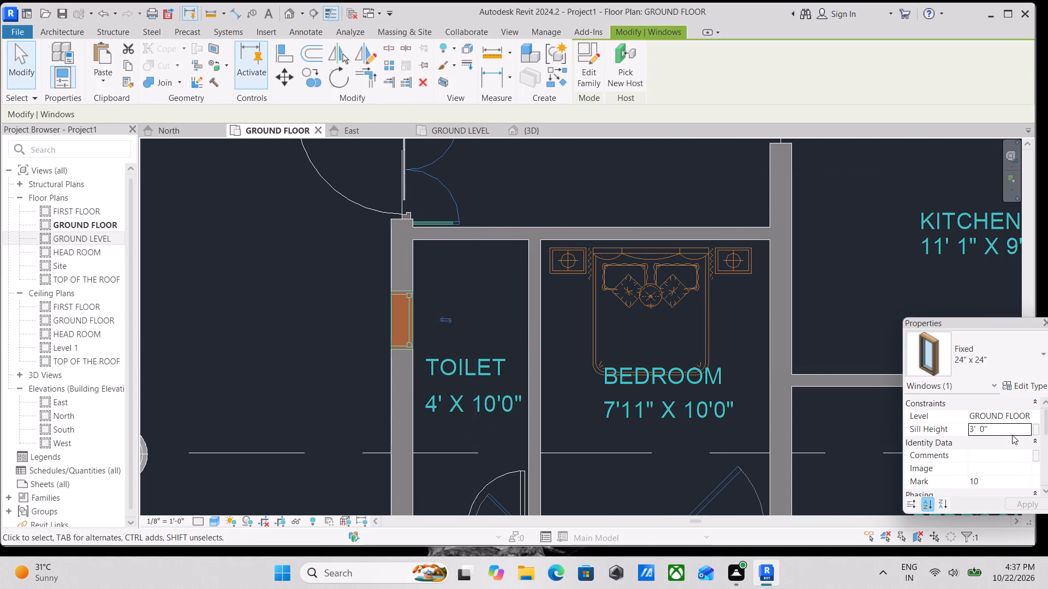
type("7'")
key("Return")
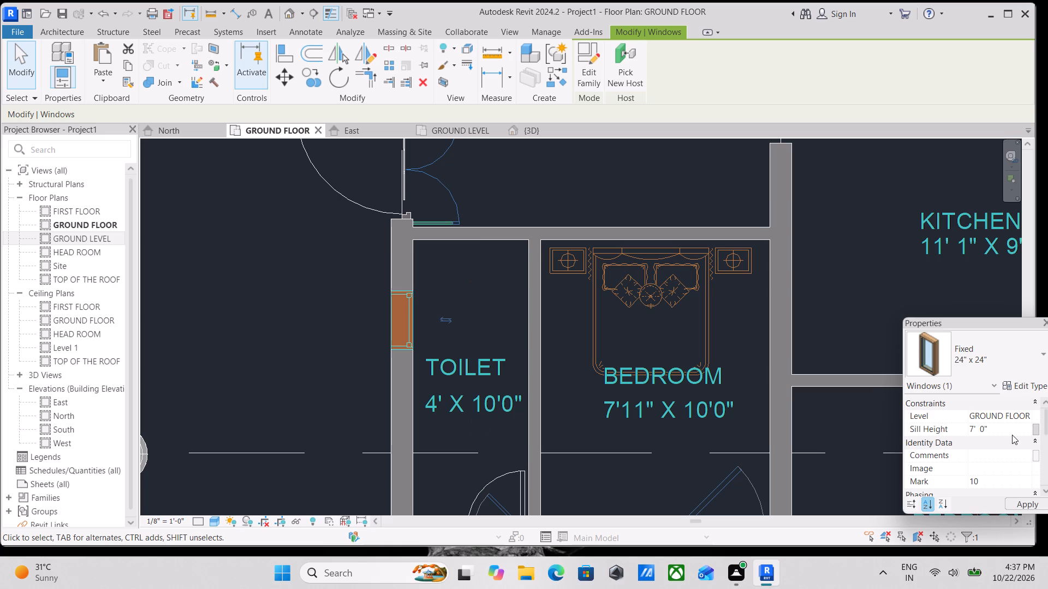
scroll(532, 330, "down", 3)
key("Escape")
Examine the ground floor plan's rooms, inner walls, doors and windows from the toilet area up to the front bedrooms.
scroll(450, 320, "up", 2)
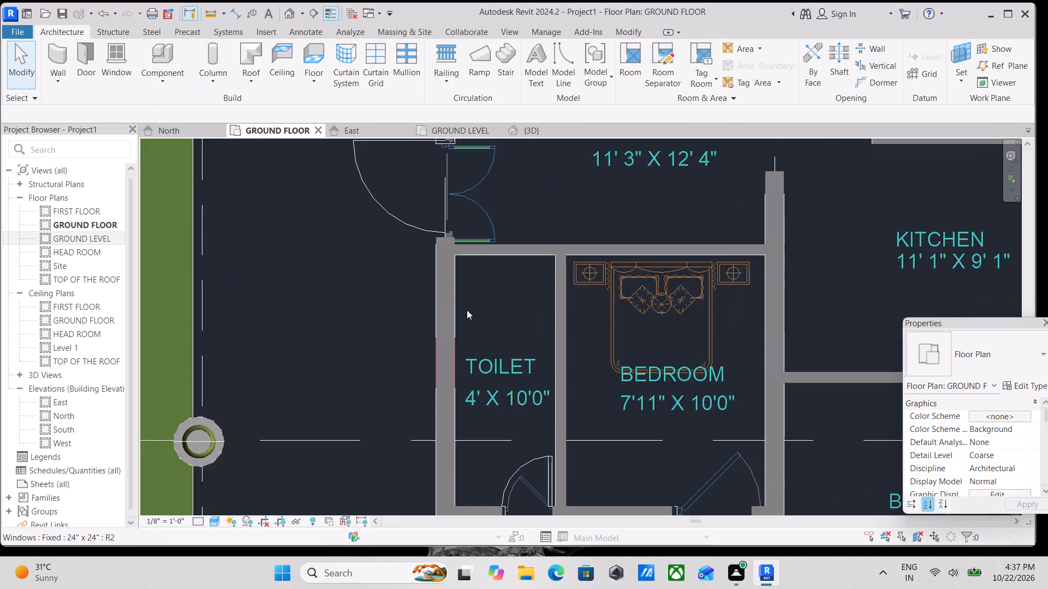
scroll(469, 309, "down", 6)
middle_click_drag(520, 343, 610, 311, "shift")
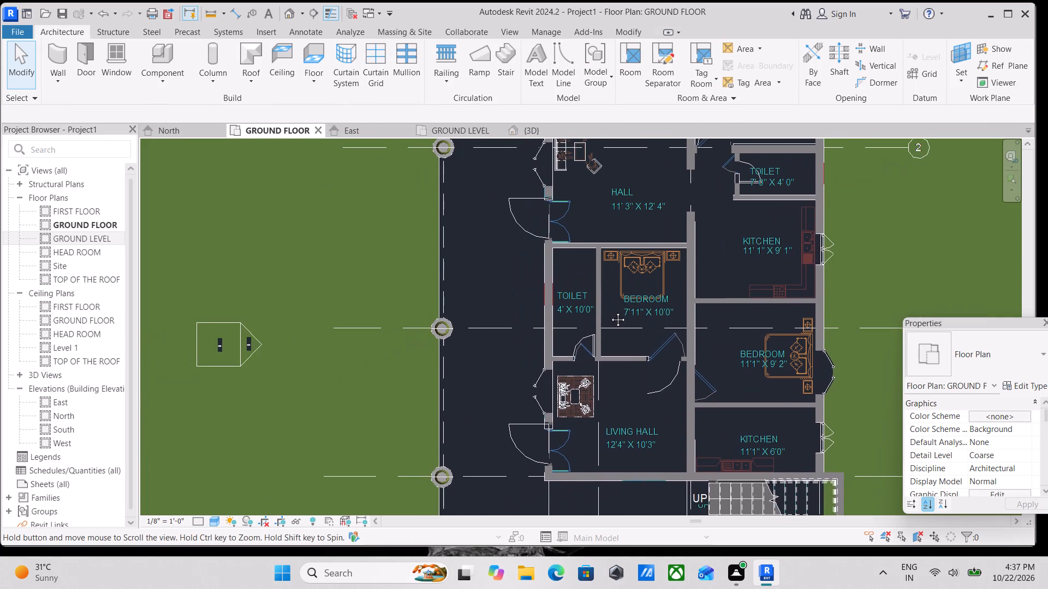
middle_click_drag(610, 311, 606, 318, "shift")
middle_click_drag(596, 316, 415, 351)
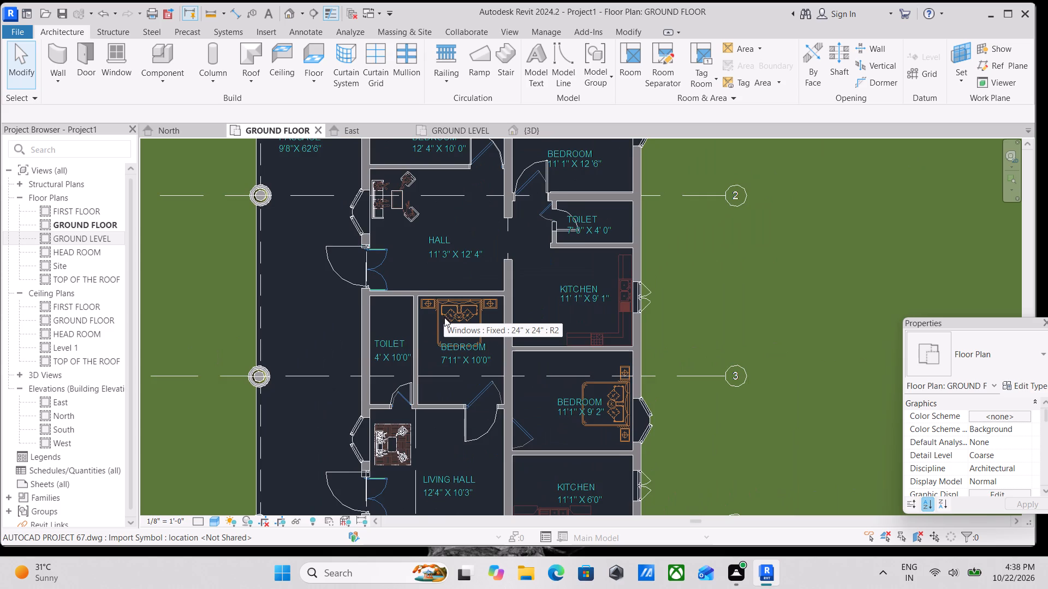
scroll(443, 321, "down", 1)
scroll(427, 350, "up", 3)
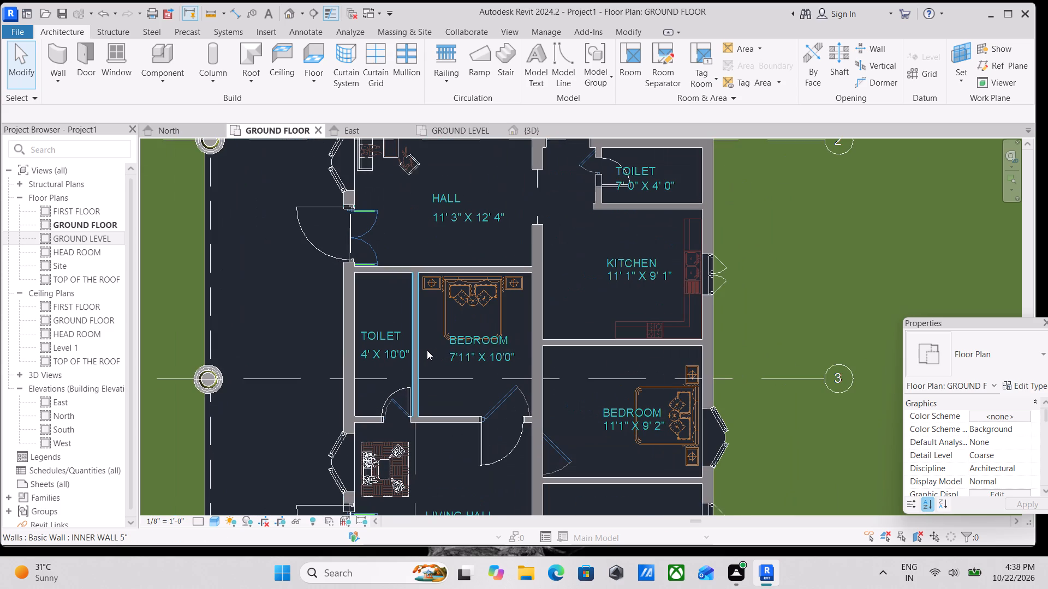
middle_click_drag(432, 381, 465, 327)
scroll(463, 381, "up", 3)
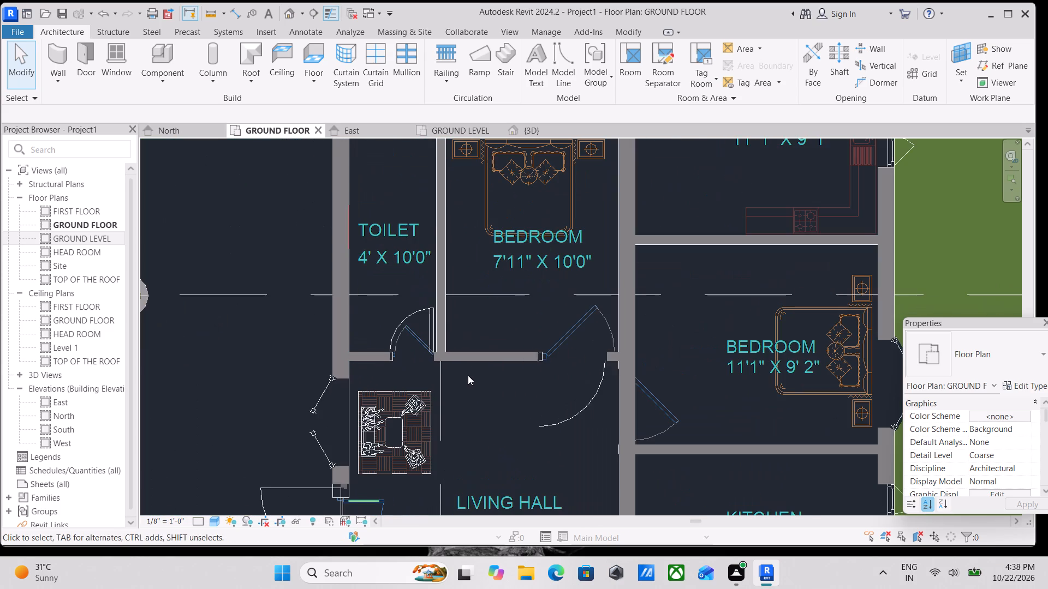
left_click(479, 356)
key("Escape")
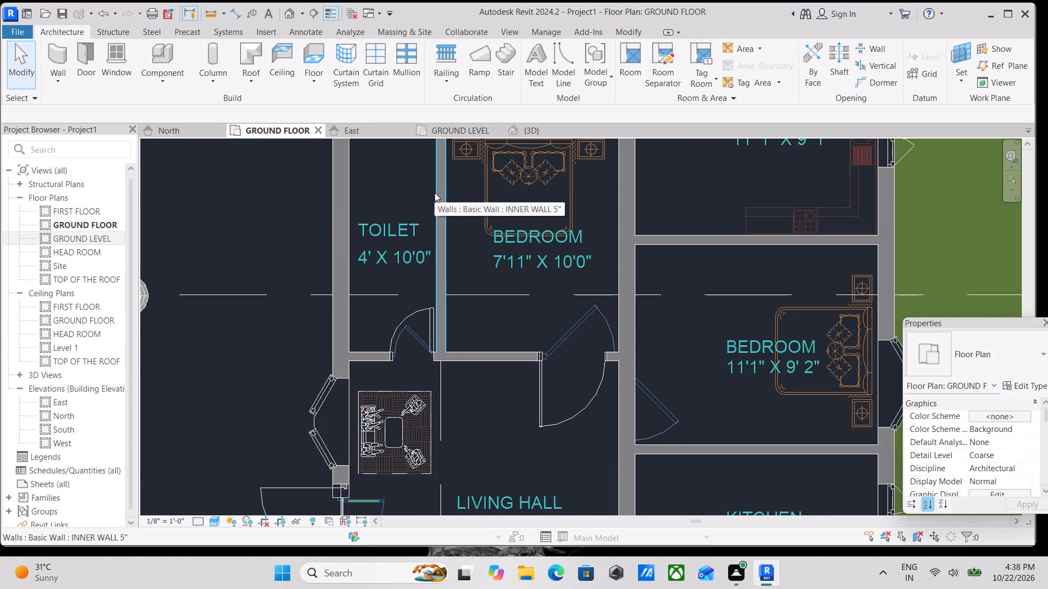
scroll(491, 329, "down", 3)
middle_click_drag(483, 304, 483, 371)
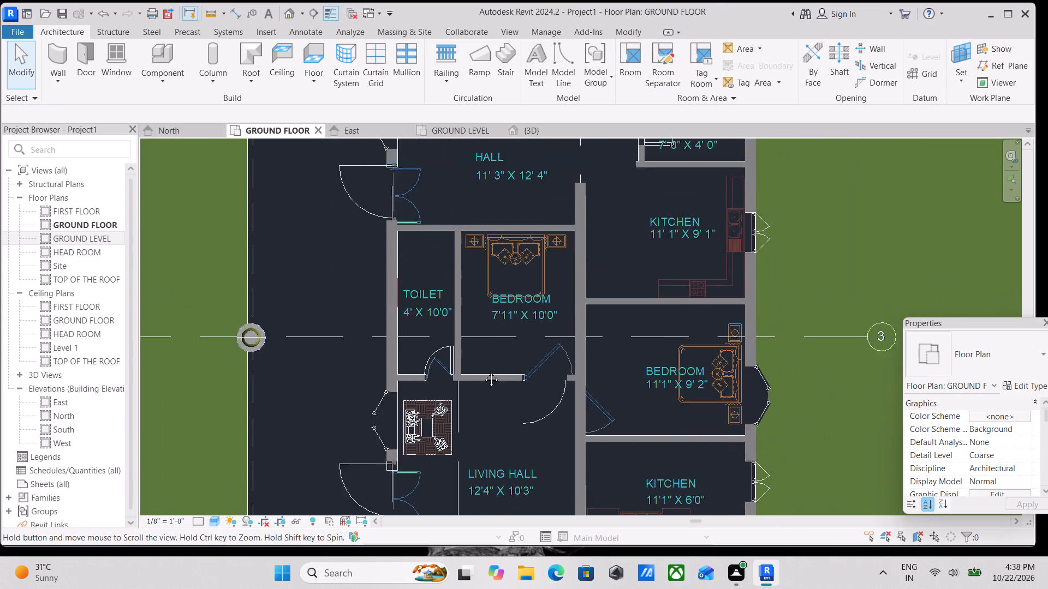
middle_click_drag(483, 371, 482, 456)
middle_click_drag(466, 298, 464, 375)
middle_click_drag(467, 306, 464, 425)
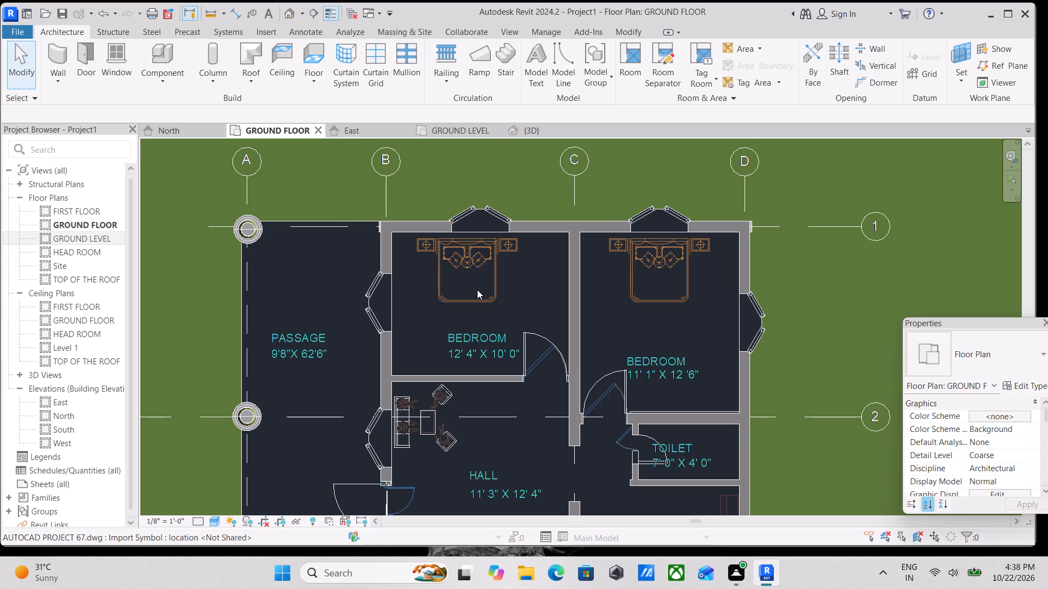
middle_click_drag(477, 290, 535, 317)
scroll(477, 290, "down", 1)
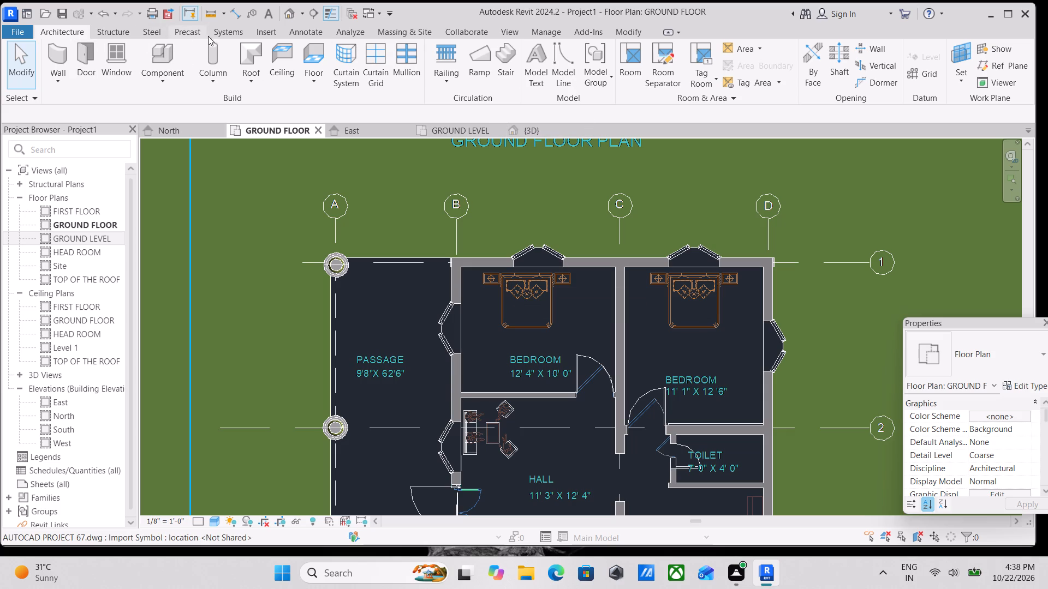
scroll(463, 307, "up", 3)
middle_click_drag(536, 268, 412, 212)
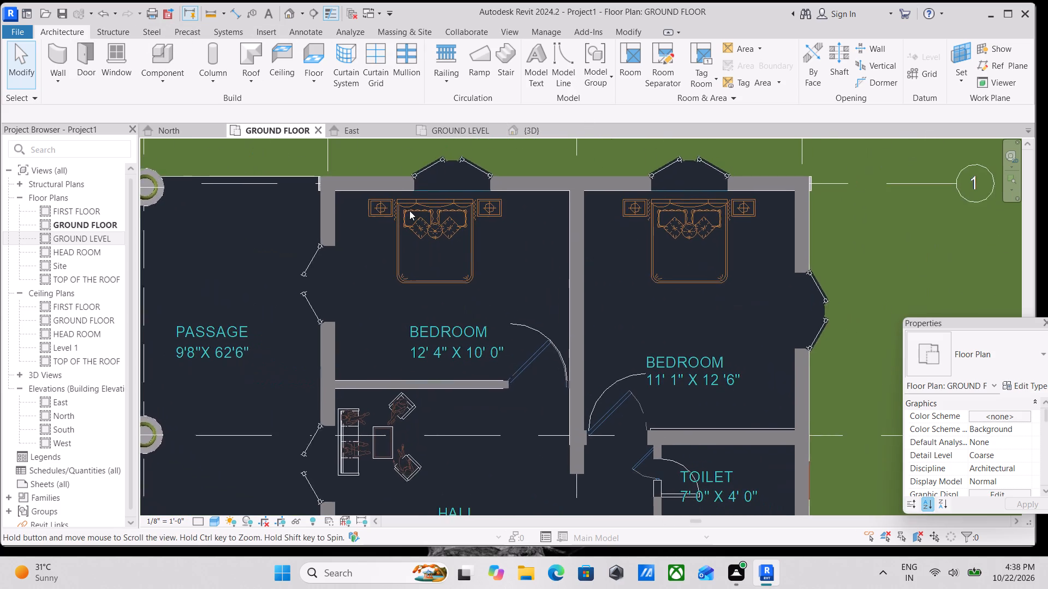
scroll(414, 220, "down", 2)
middle_click_drag(415, 223, 432, 293)
scroll(428, 255, "down", 1)
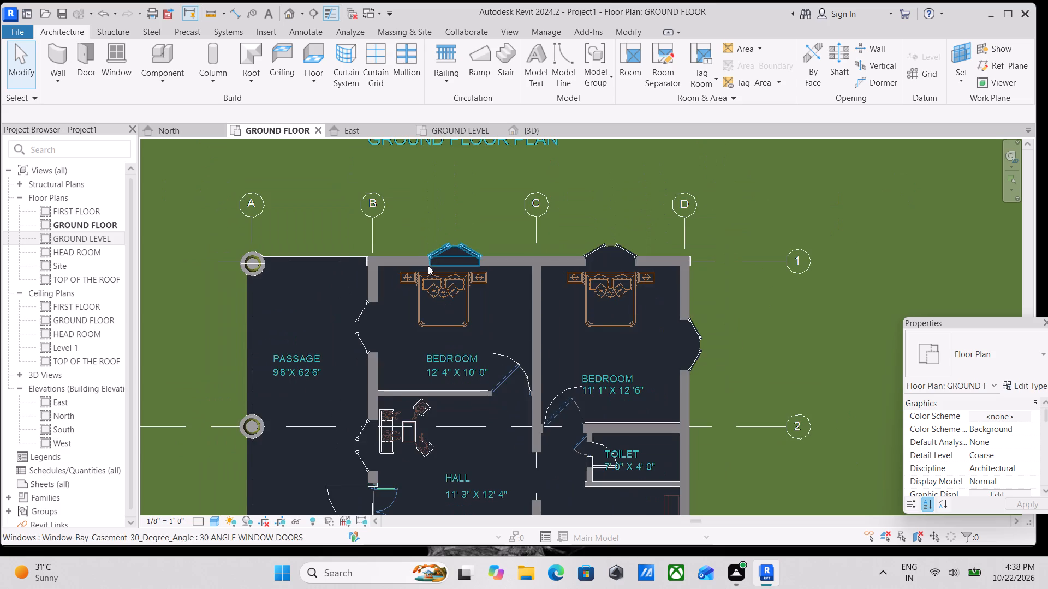
scroll(431, 306, "down", 1)
middle_click_drag(431, 306, 446, 200)
scroll(458, 259, "down", 1)
middle_click_drag(458, 259, 480, 325)
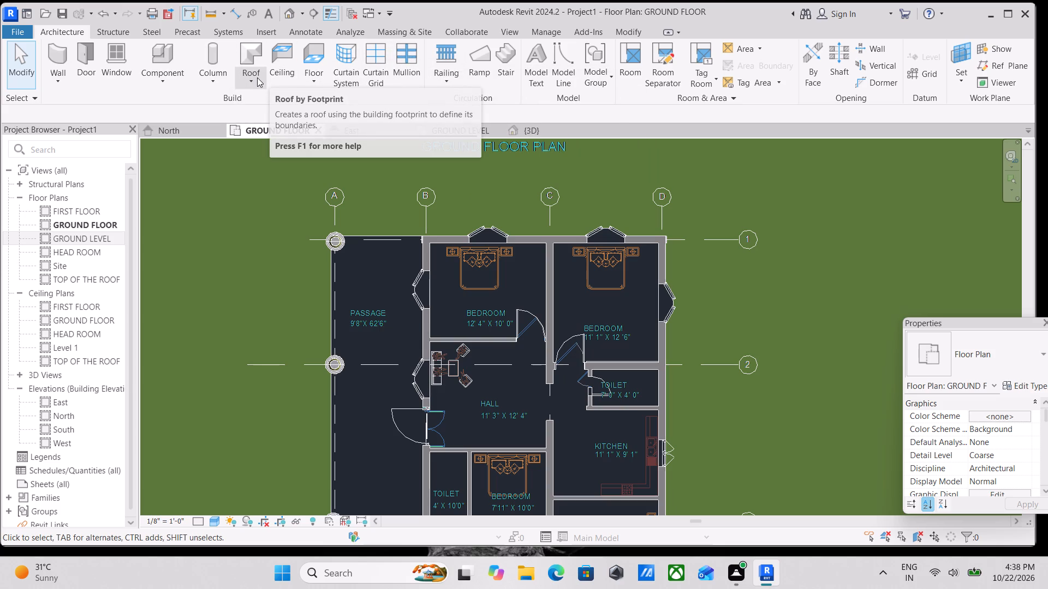
Start an architectural floor on the ground floor and duplicate the Generic - 12" type as MARBLE FLOORING 1'.
left_click(315, 80)
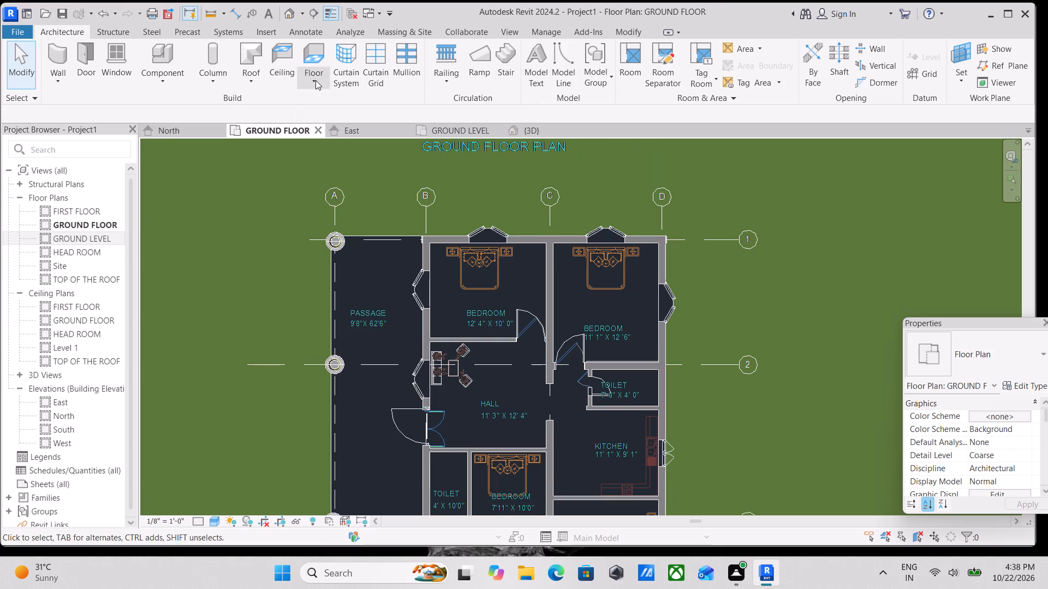
left_click(355, 109)
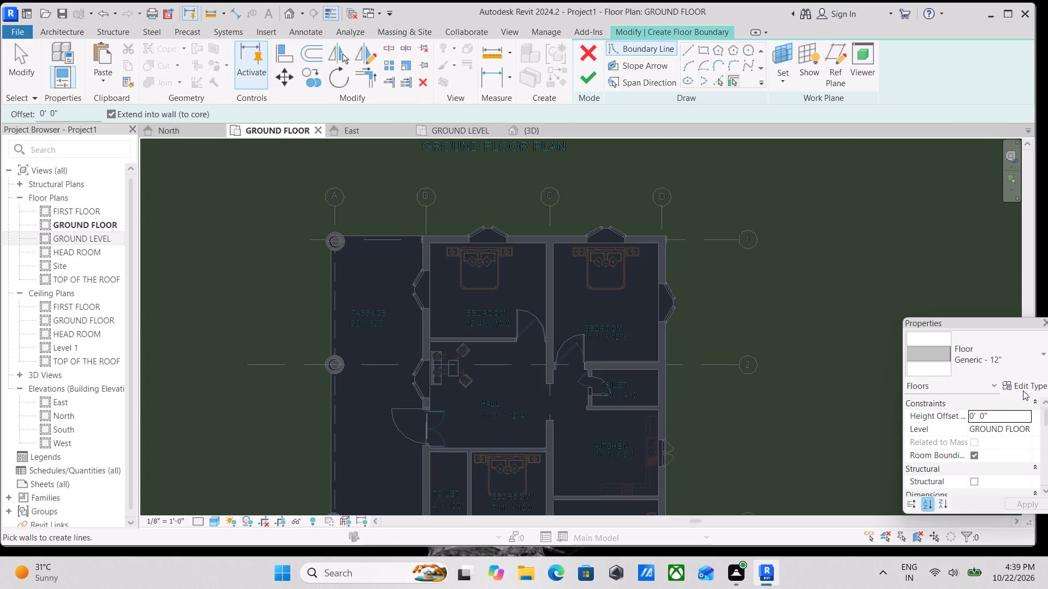
left_click(1022, 383)
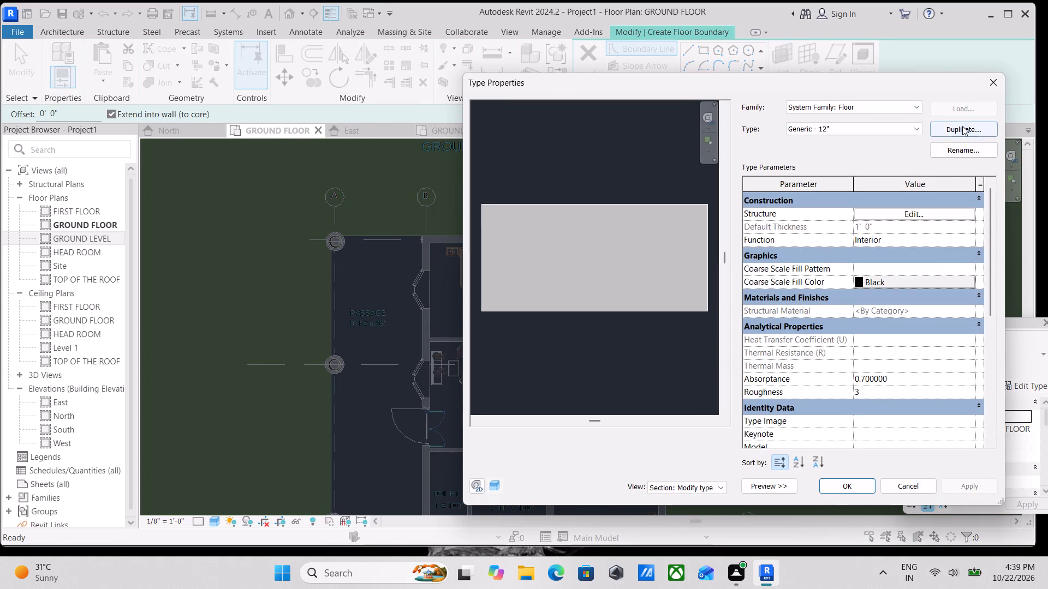
left_click(962, 126)
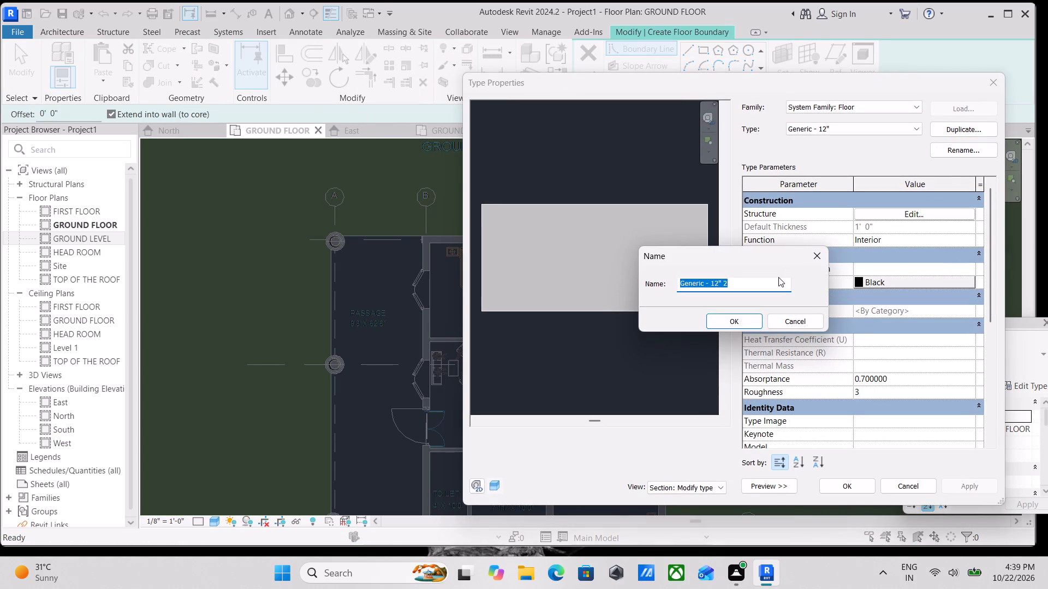
key("BackSpace")
type("ge")
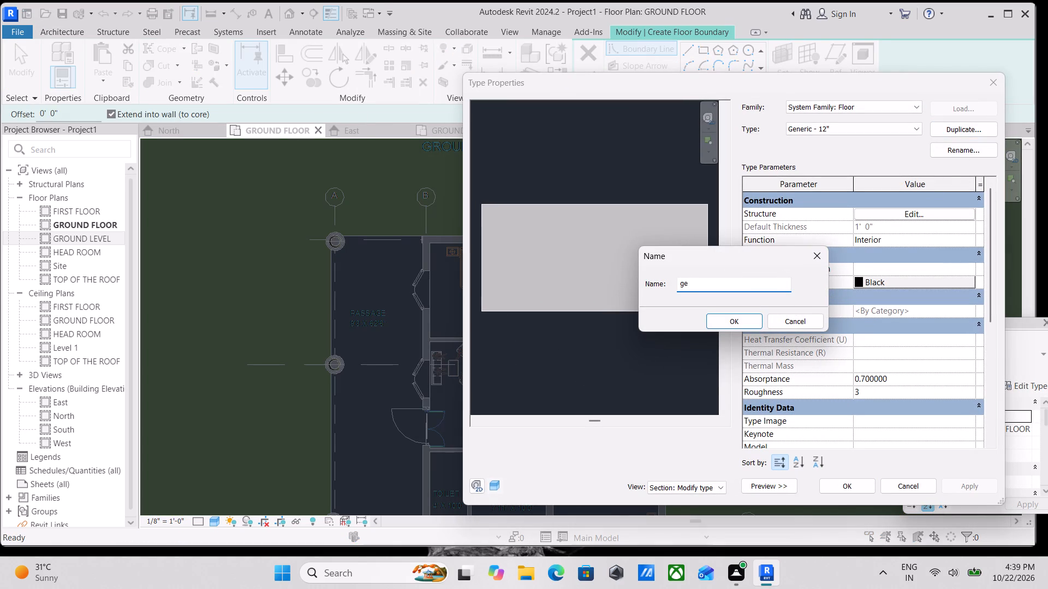
type("neric")
key("space")
type("floor")
key("BackSpace")
key("BackSpace")
key("BackSpace")
key("BackSpace")
key("BackSpace")
key("BackSpace")
key("BackSpace")
key("BackSpace")
key("BackSpace")
key("BackSpace")
key("BackSpace")
key("BackSpace")
key("BackSpace")
key("BackSpace")
key("BackSpace")
key("BackSpace")
key("BackSpace")
key("BackSpace")
key("BackSpace")
key("BackSpace")
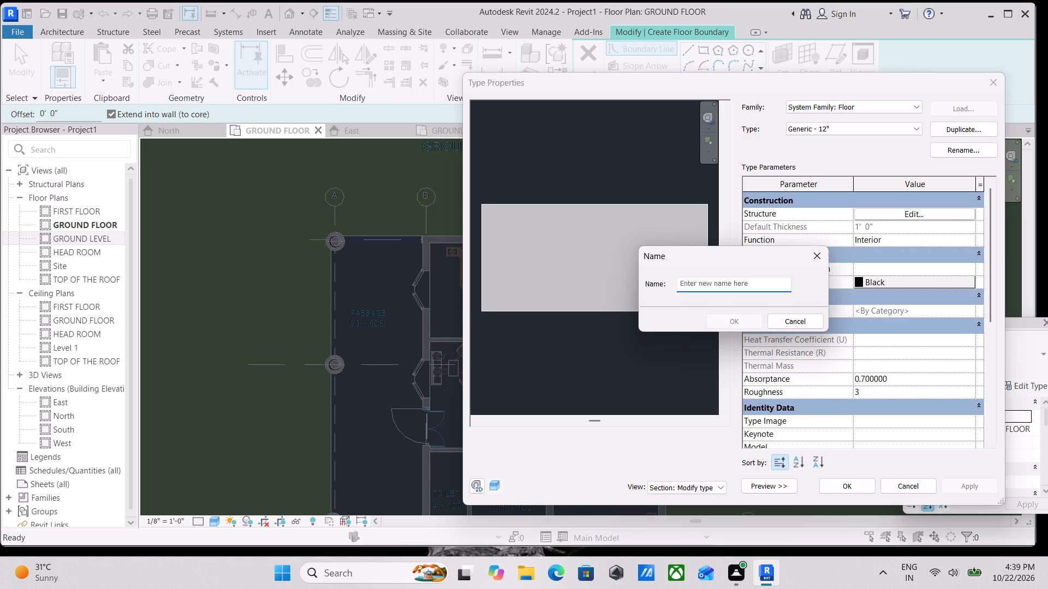
key("g")
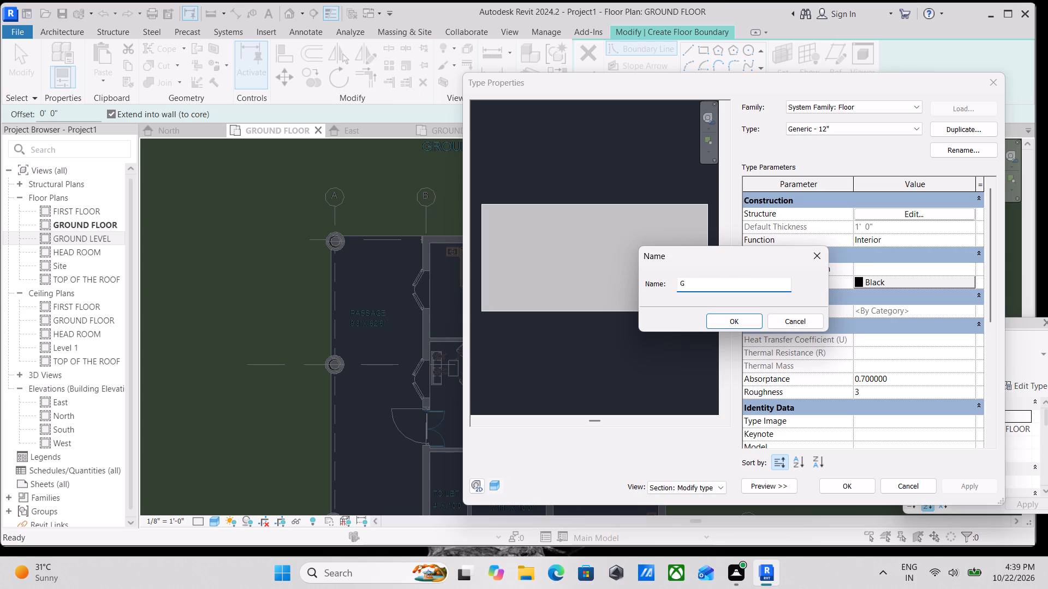
key("BackSpace")
key("BackSpace")
type("MARBLE")
key("space")
type("FLLORING")
key("BackSpace")
key("BackSpace")
key("BackSpace")
key("BackSpace")
key("BackSpace")
key("BackSpace")
key("BackSpace")
key("BackSpace")
key("BackSpace")
key("BackSpace")
key("BackSpace")
key("BackSpace")
key("BackSpace")
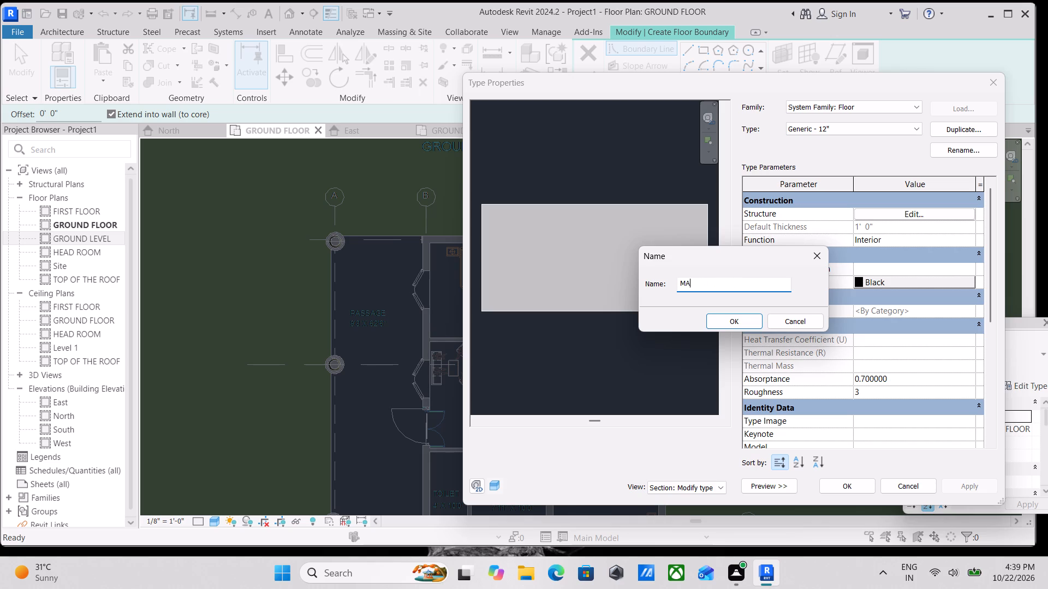
type("RB")
type("LE FLOORING")
key("space")
type("1'")
left_click(740, 320)
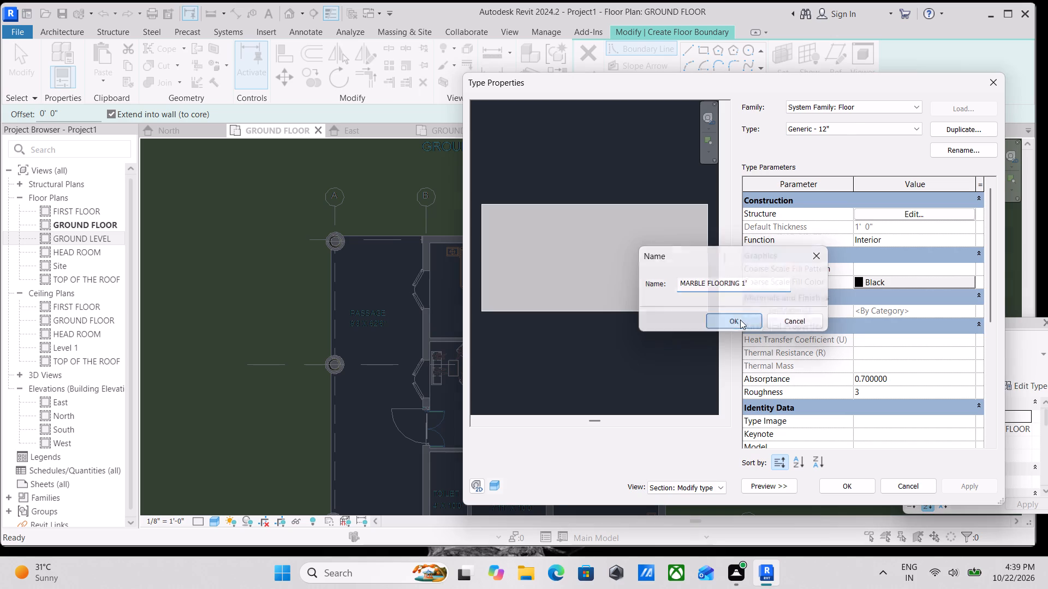
Create a new material for the floor type's structure layer and rename it MARBLE FLOORING CLASSIC.
left_click(916, 212)
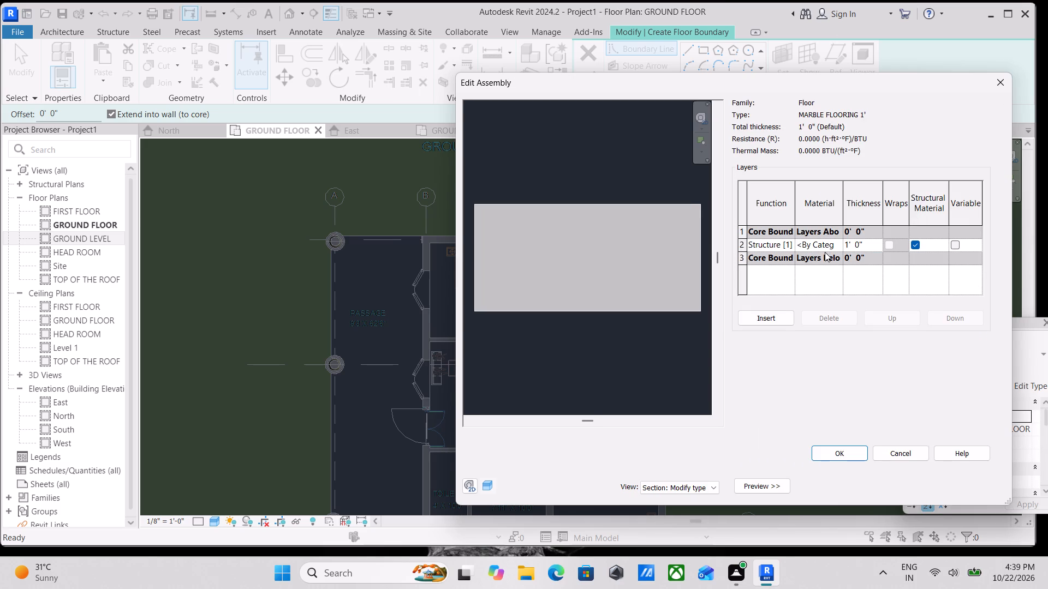
scroll(825, 252, "up", 1)
left_click(832, 243)
left_click(836, 242)
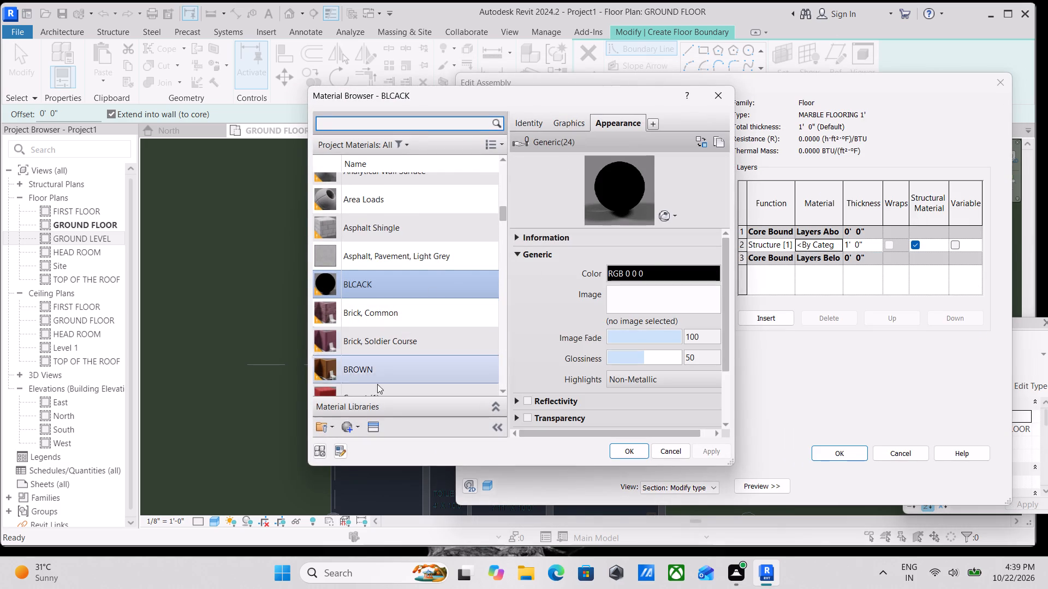
left_click(342, 426)
left_click(353, 438)
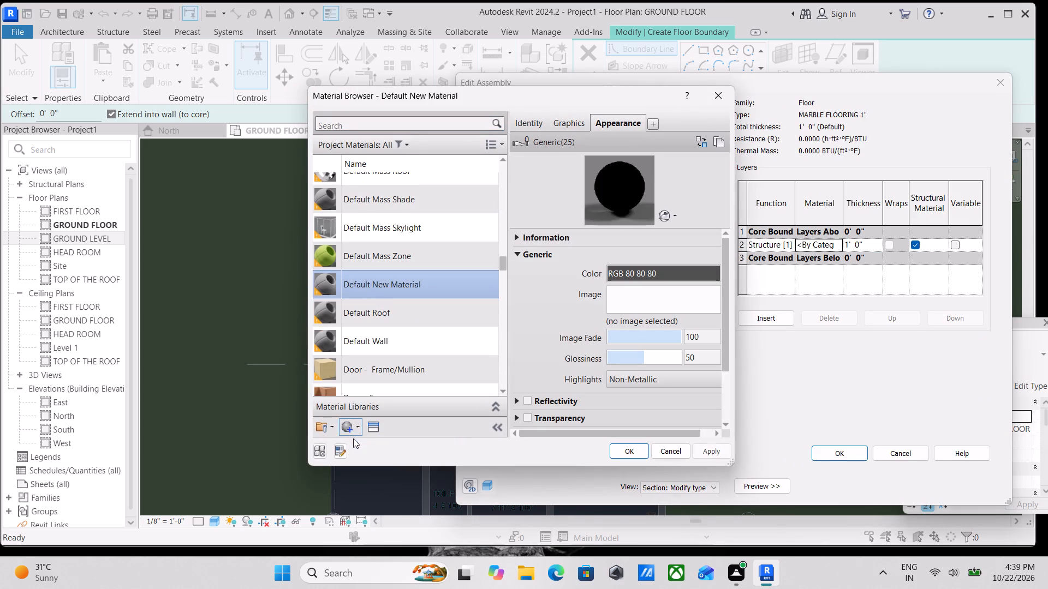
right_click(391, 270)
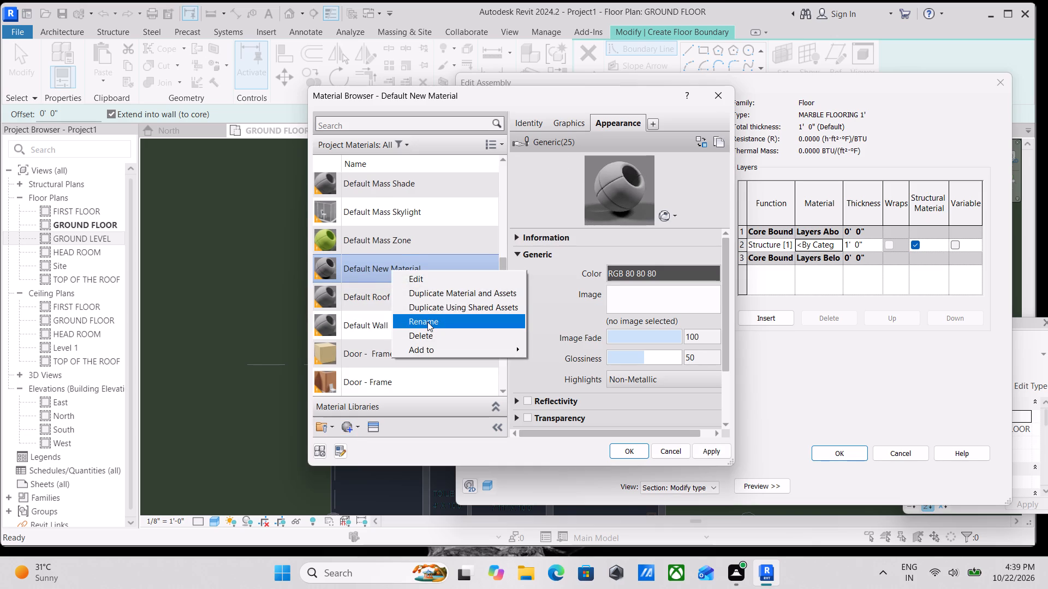
left_click(427, 322)
type("MARBLE")
key("space")
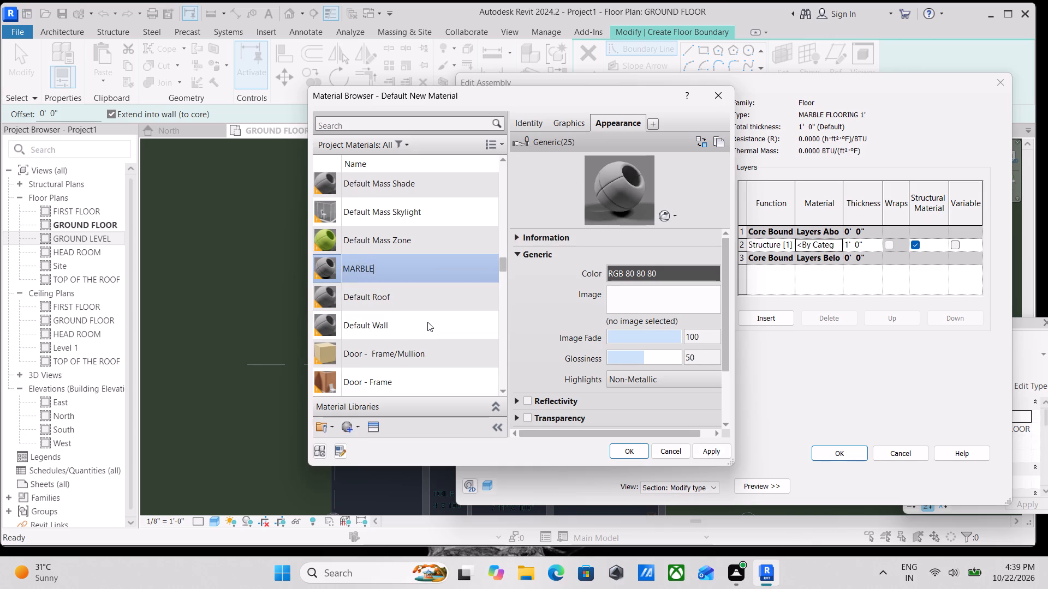
type("FLOORIN")
type("G WH")
key("BackSpace")
key("BackSpace")
type("CLAASI")
key("BackSpace")
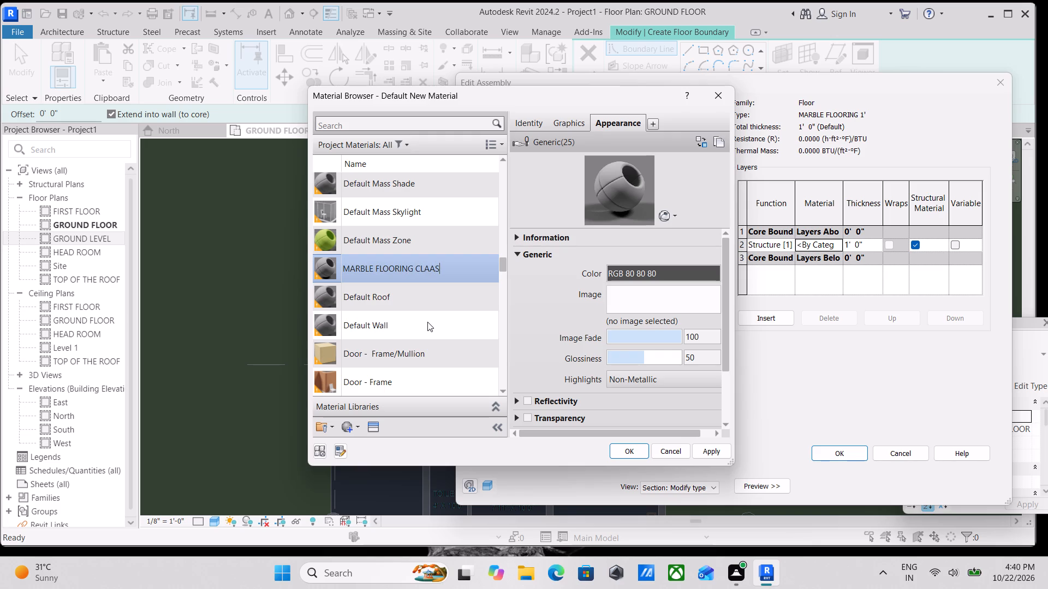
key("BackSpace")
key("BackSpace")
type("SSIC")
key("space")
Try the Abstract White asset from the Appearance Library on the new material, and replace it with Acetal Resin (White).
left_click(377, 426)
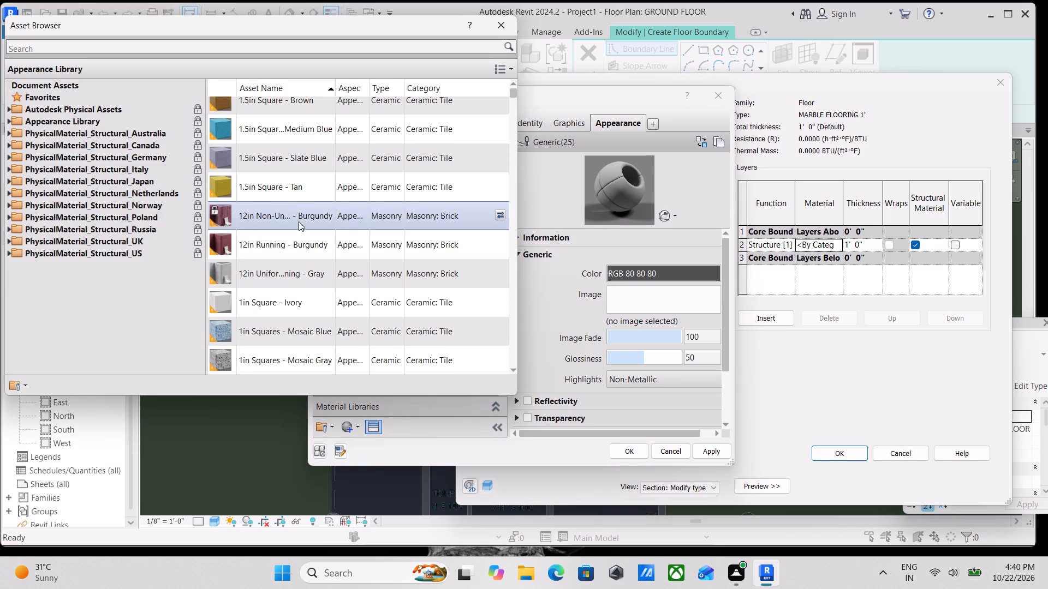
left_click(7, 117)
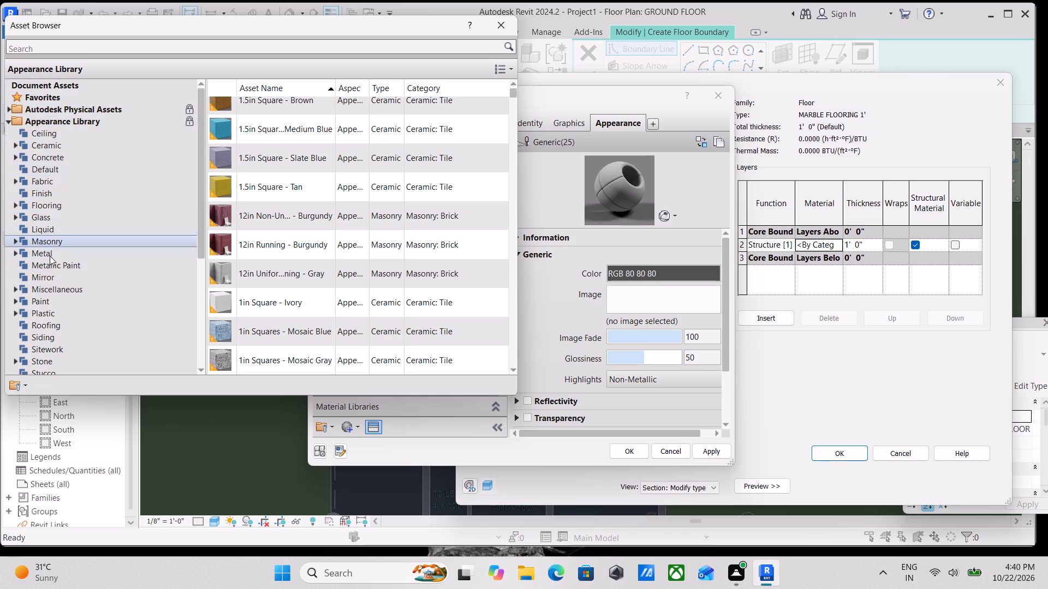
scroll(33, 299, "down", 2)
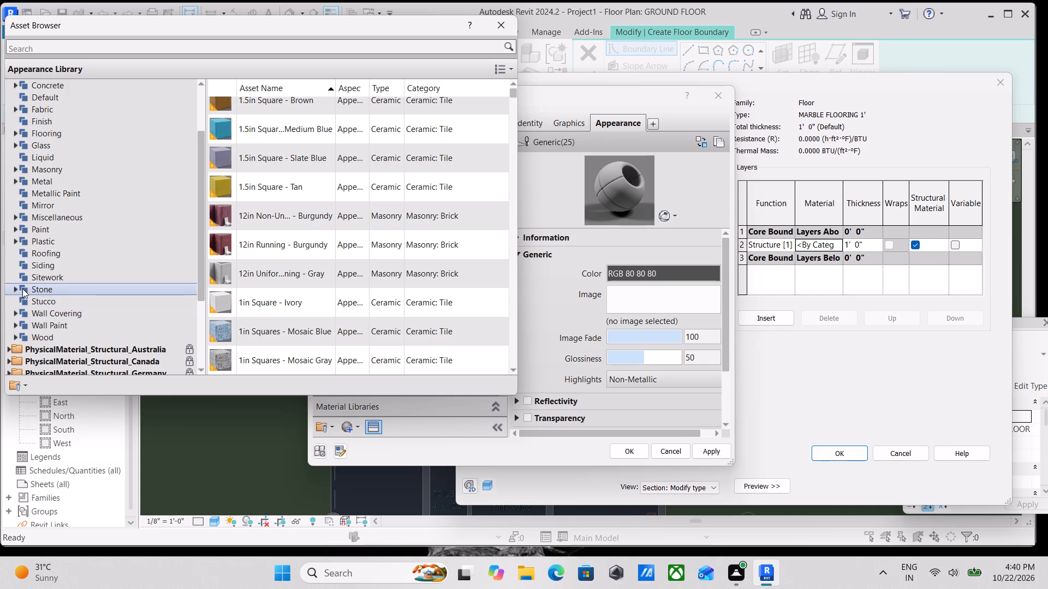
left_click(17, 289)
scroll(244, 178, "down", 3)
scroll(282, 247, "down", 3)
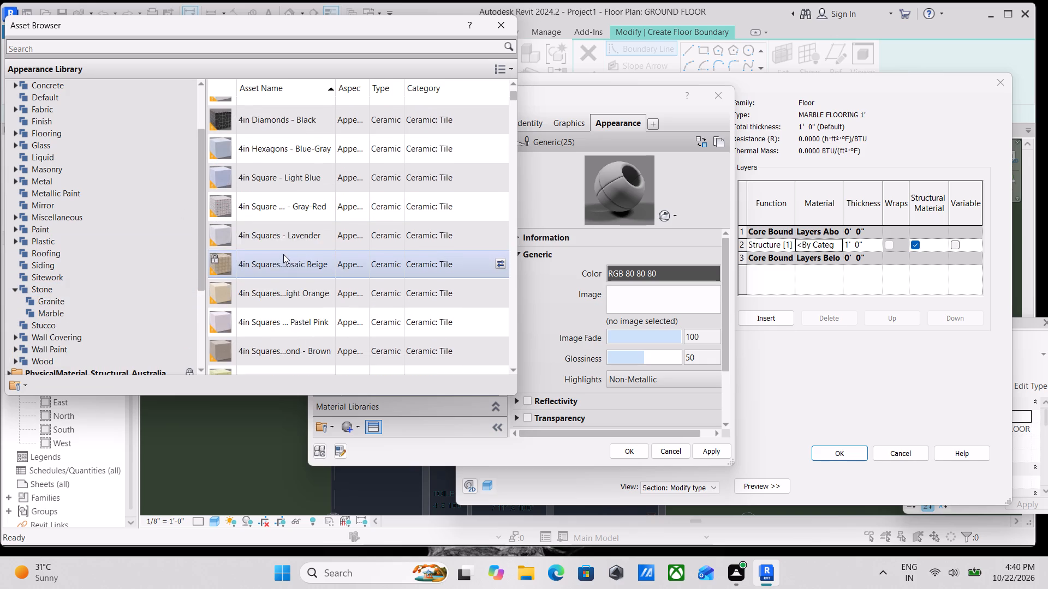
scroll(283, 254, "down", 10)
scroll(283, 254, "up", 2)
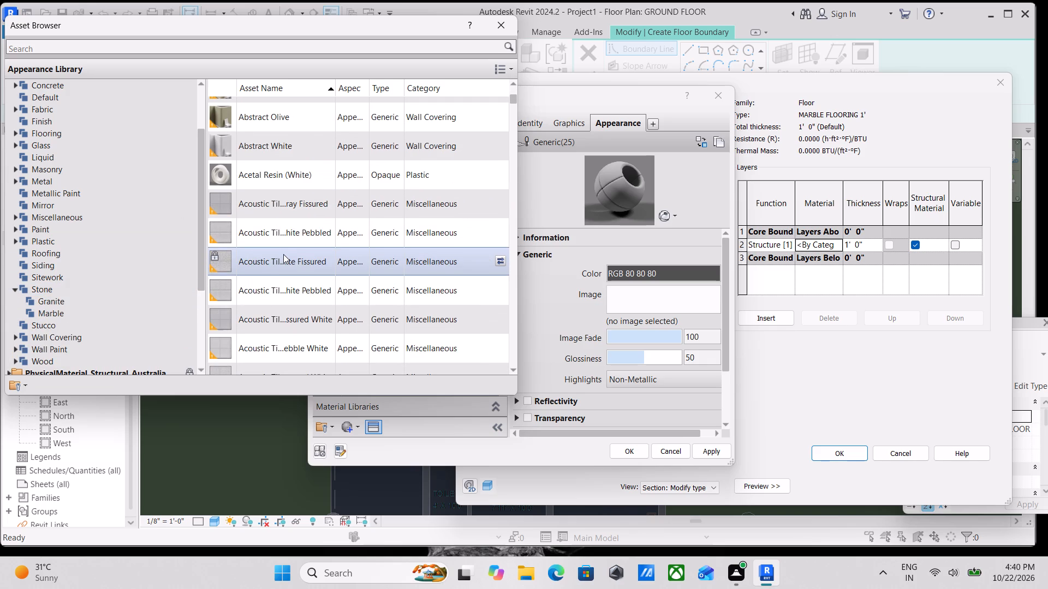
double_click(271, 146)
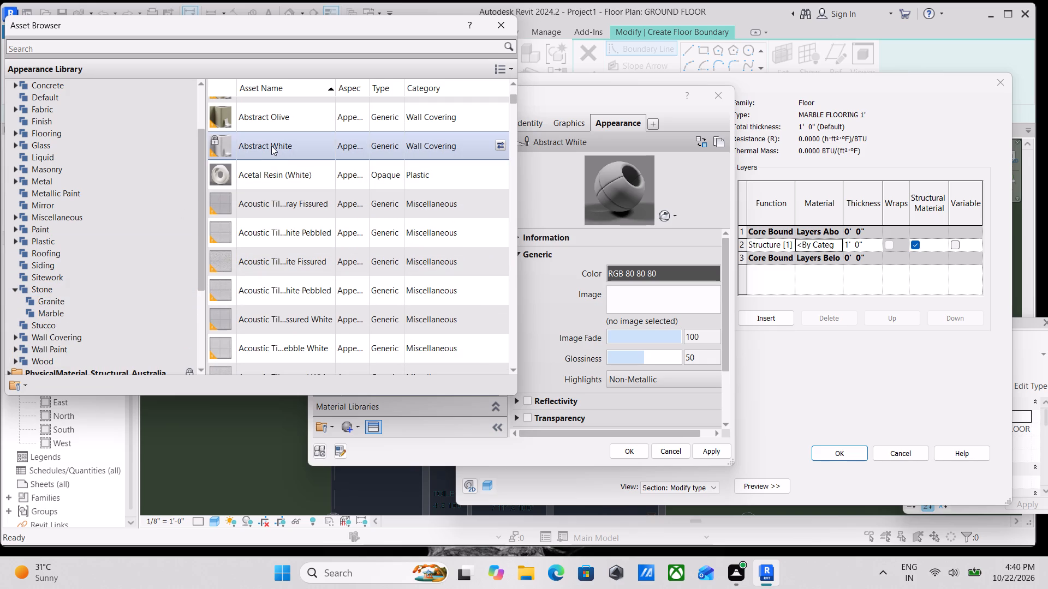
scroll(692, 350, "up", 2)
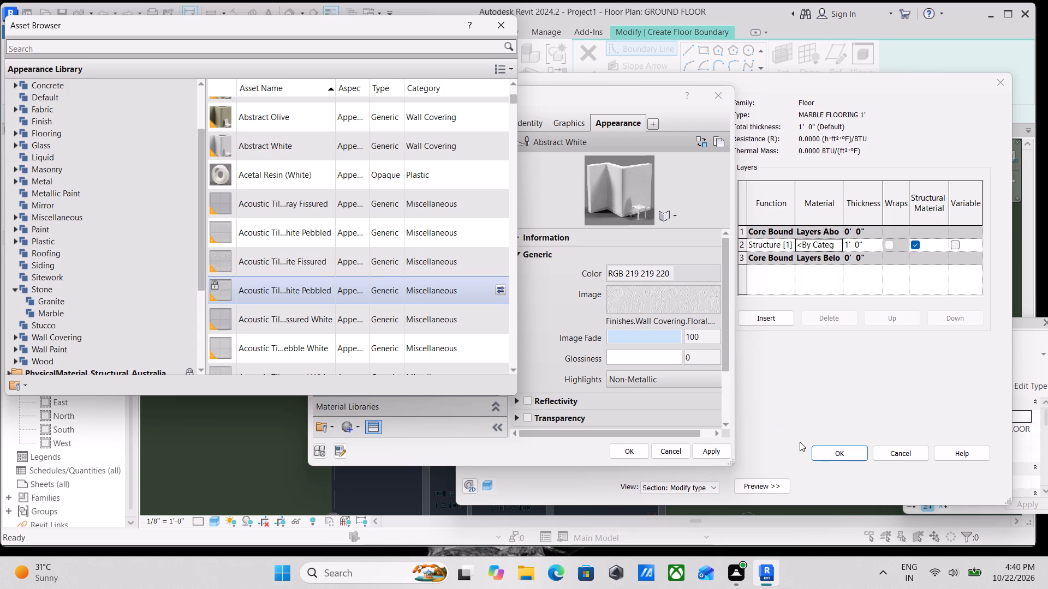
double_click(275, 172)
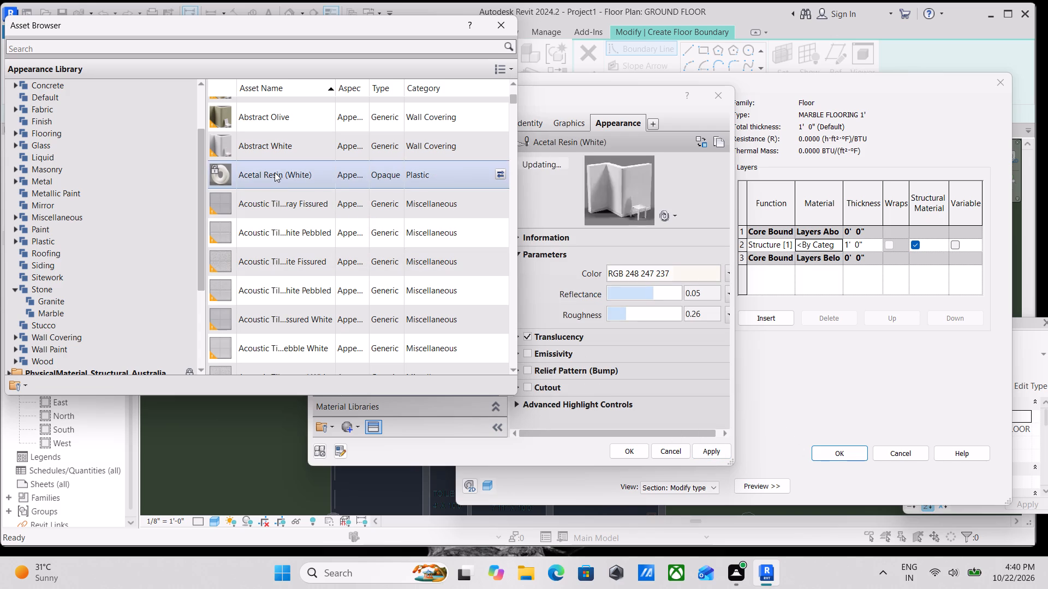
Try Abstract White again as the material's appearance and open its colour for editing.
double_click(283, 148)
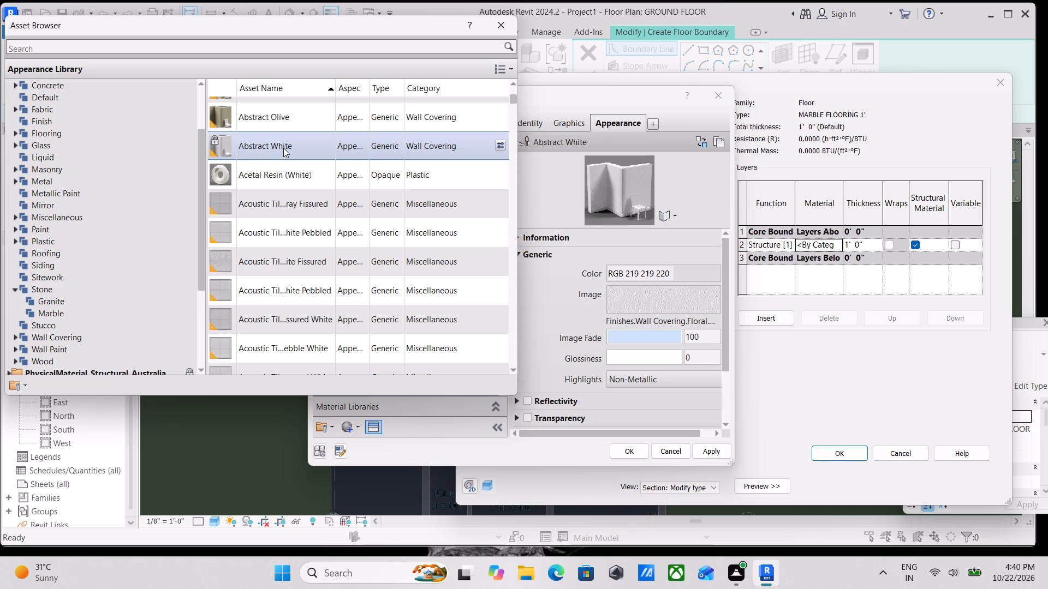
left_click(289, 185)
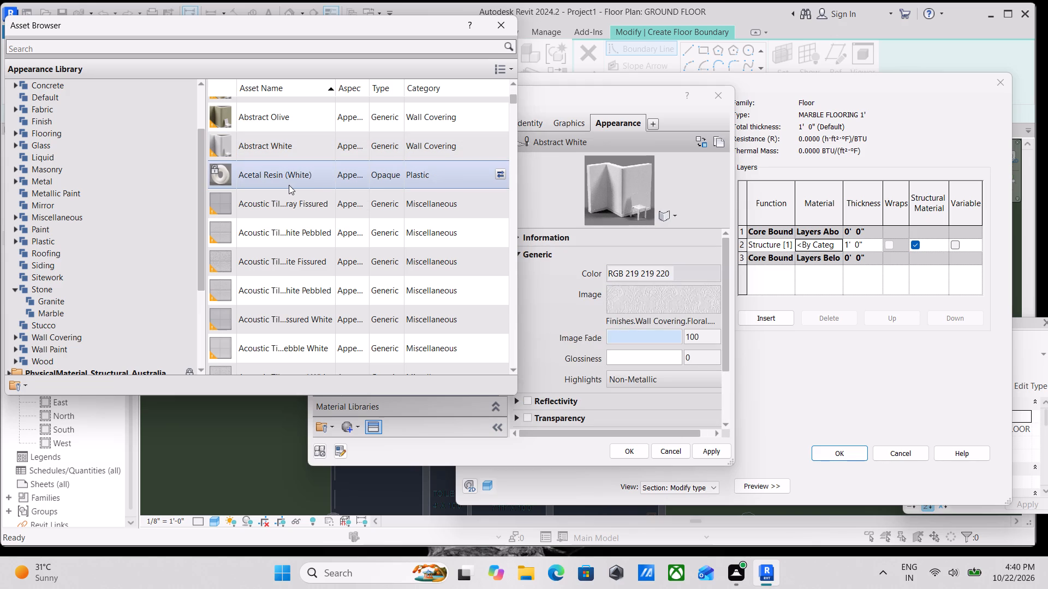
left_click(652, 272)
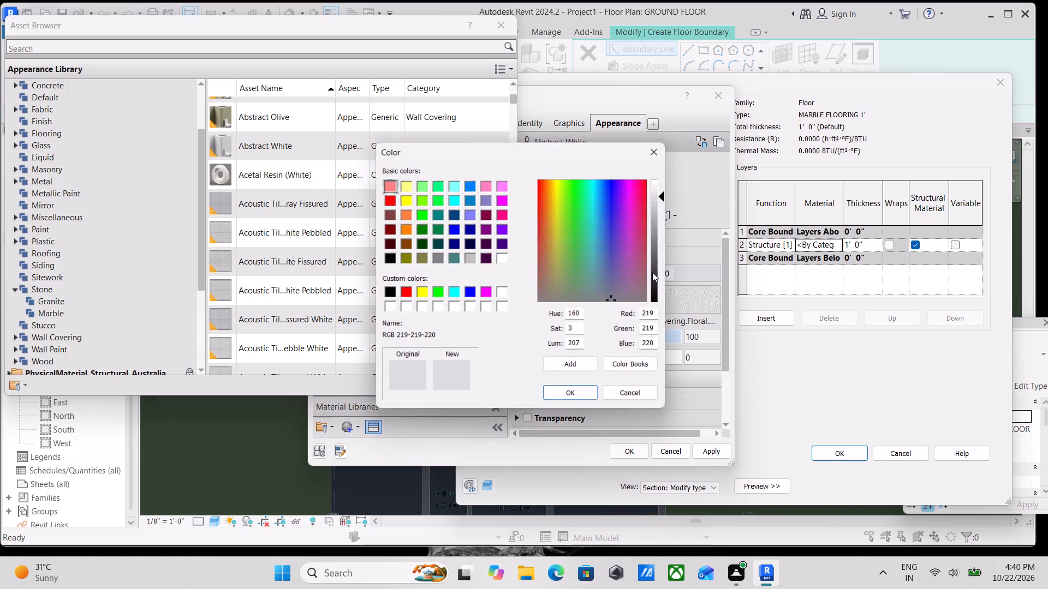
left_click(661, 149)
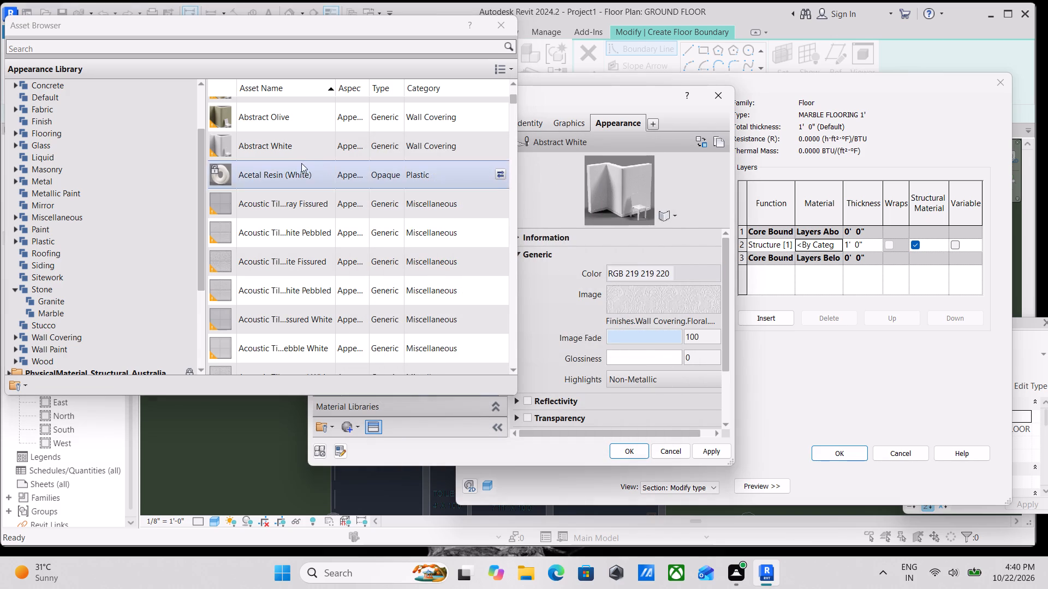
Set the material's appearance asset to Acetal Resin (White).
triple_click(277, 170)
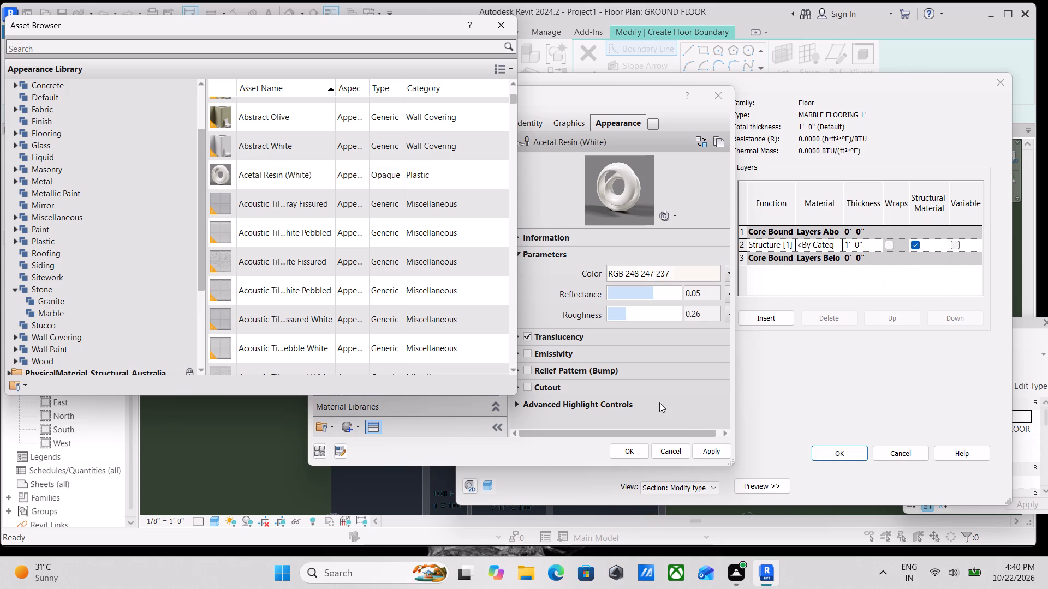
Confirm the MARBLE FLOORING CLASSIC material, close the layer assembly without saving it, and accept the MARBLE FLOORING 1' type properties.
left_click(714, 460)
left_click(627, 449)
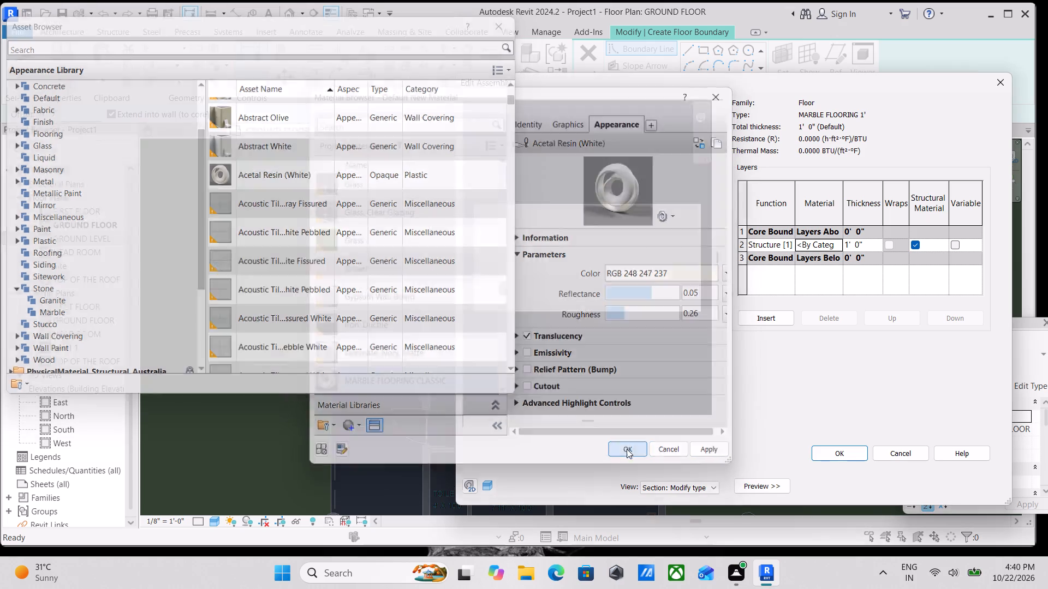
scroll(580, 294, "down", 2)
scroll(563, 299, "up", 2)
scroll(623, 265, "down", 1)
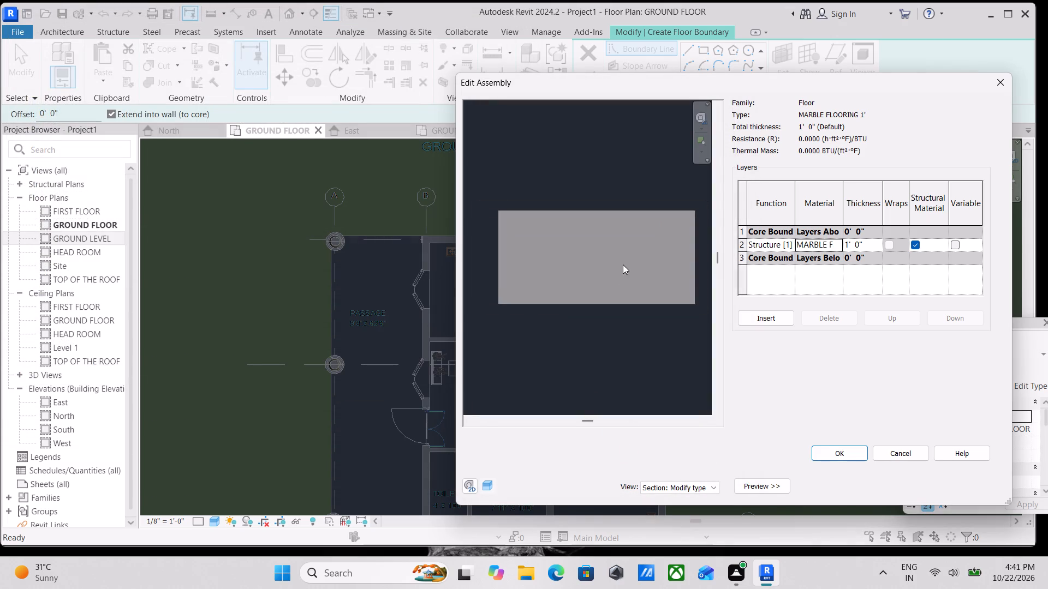
middle_click_drag(623, 265, 522, 296)
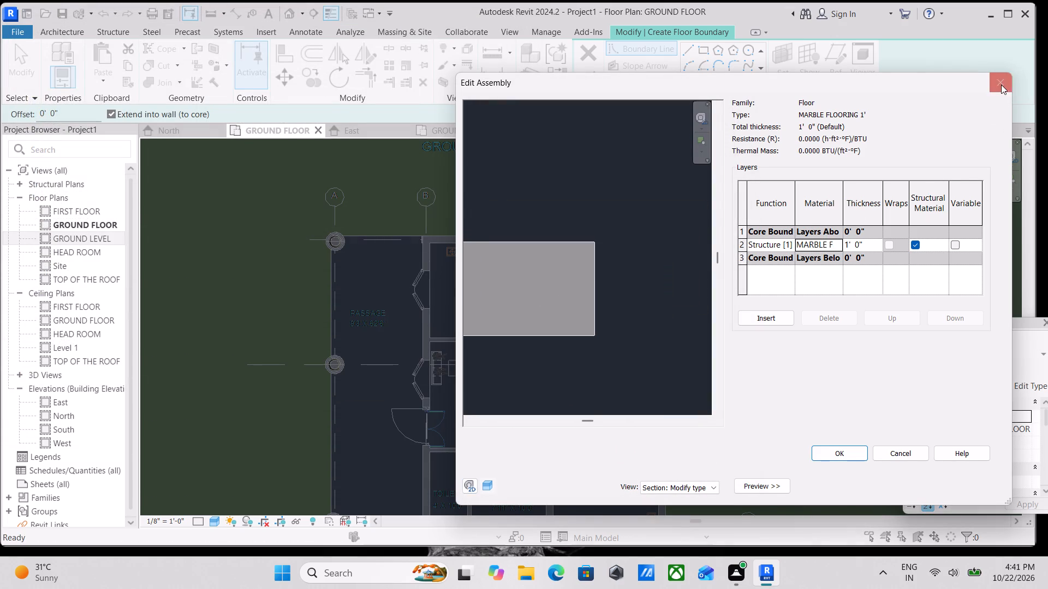
left_click(1001, 81)
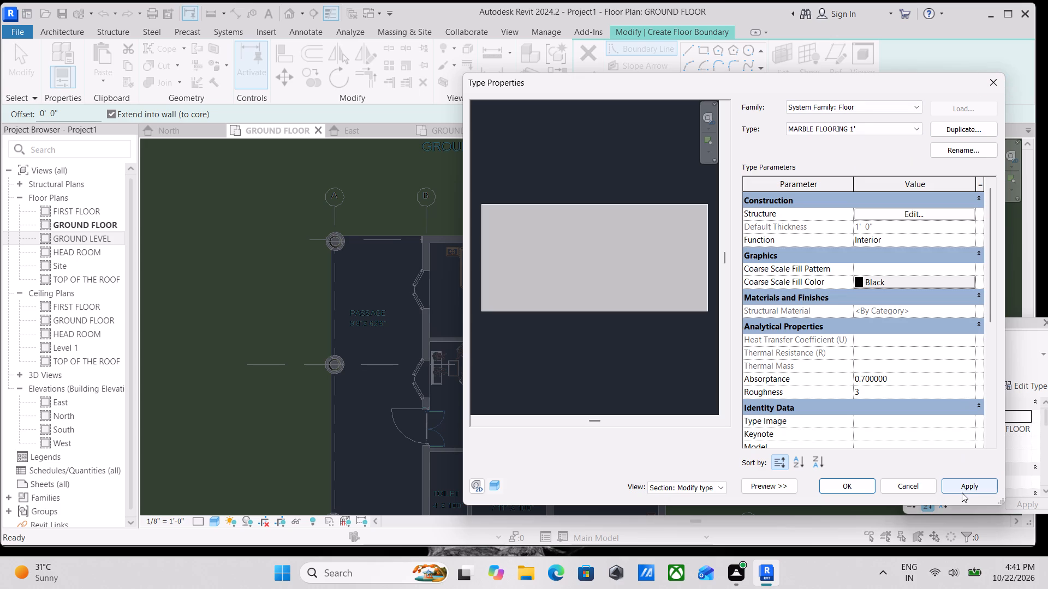
left_click(962, 492)
left_click(828, 486)
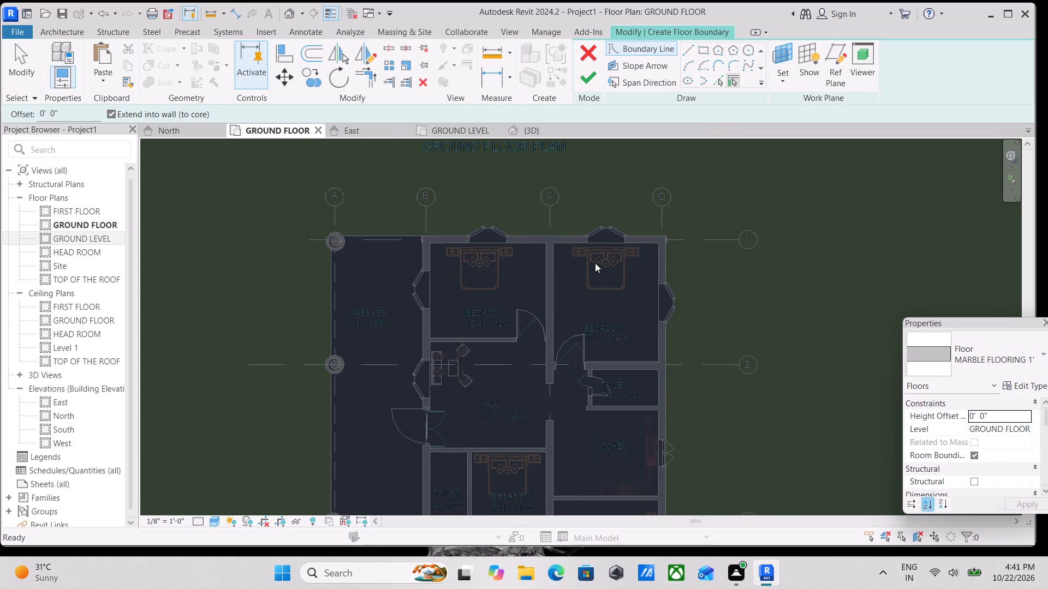
Sketch a rectangular floor boundary from the house's outer corner at grid B-1 to the outer wall corner below the staircase near grid 5.
scroll(593, 262, "down", 2)
middle_click_drag(484, 253, 610, 183)
scroll(572, 299, "down", 1)
middle_click_drag(572, 299, 647, 228)
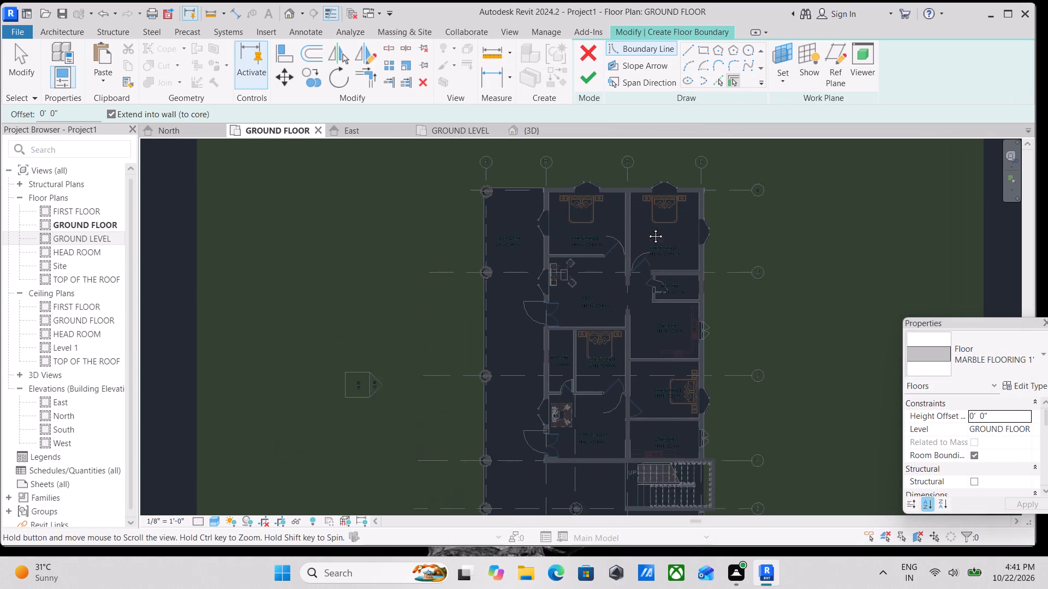
middle_click_drag(647, 228, 652, 224)
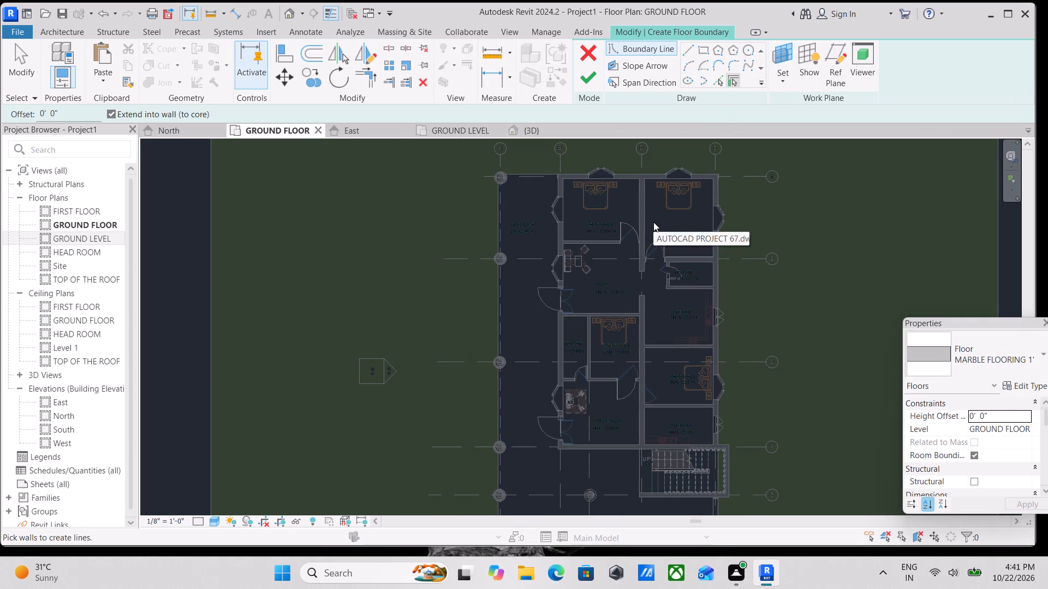
scroll(653, 222, "down", 1)
middle_click_drag(653, 222, 665, 275)
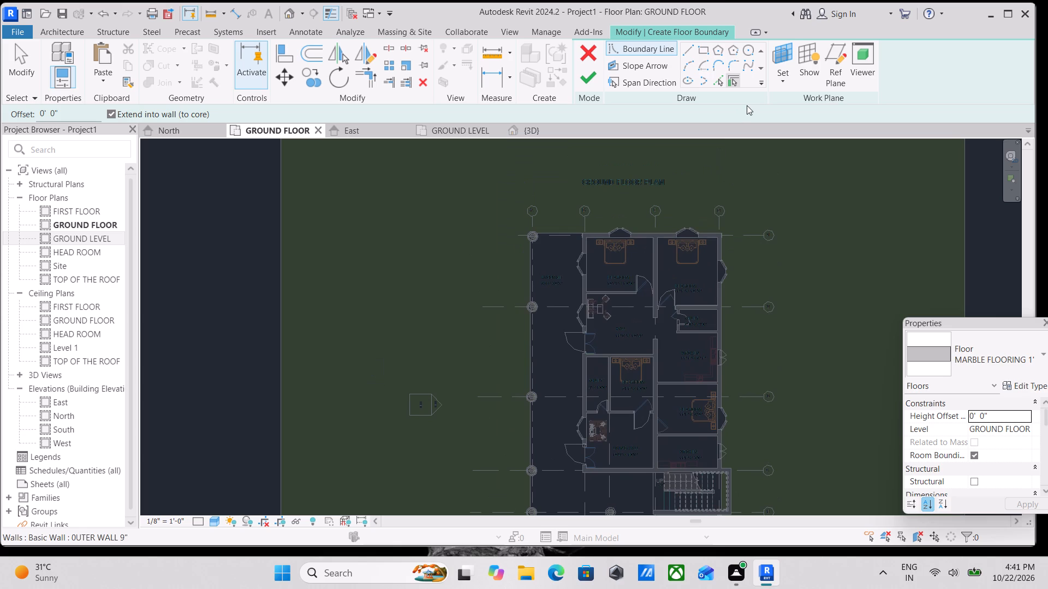
left_click(701, 46)
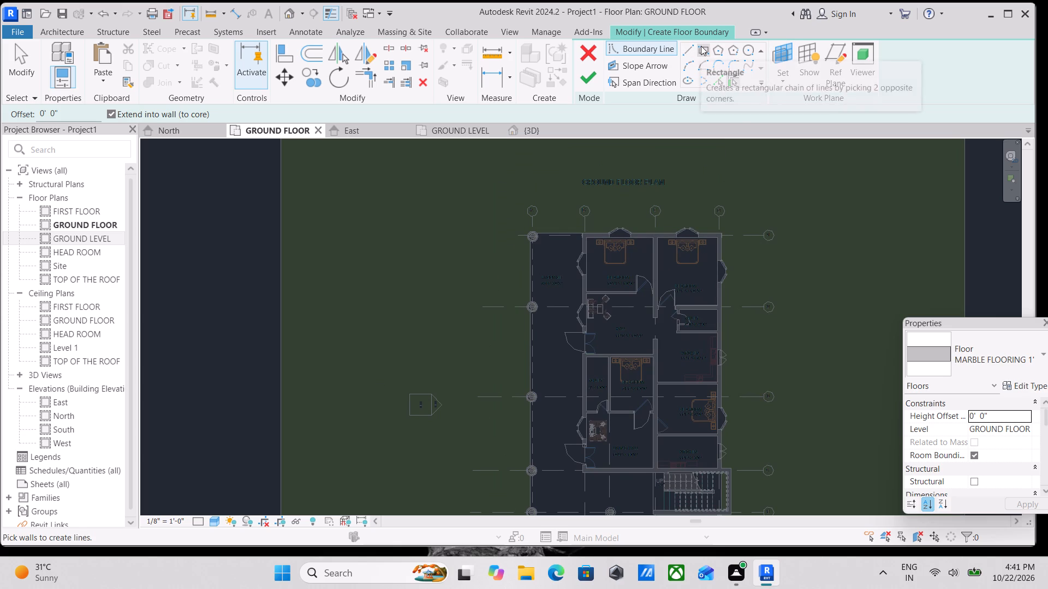
scroll(585, 229, "up", 2)
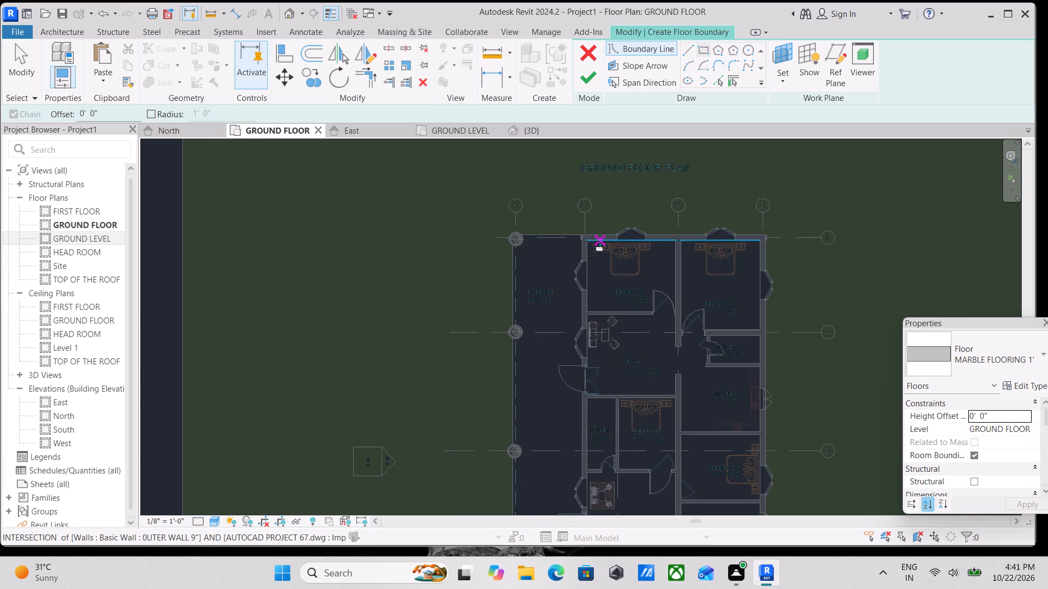
left_click(583, 235)
middle_click_drag(647, 363, 641, 292)
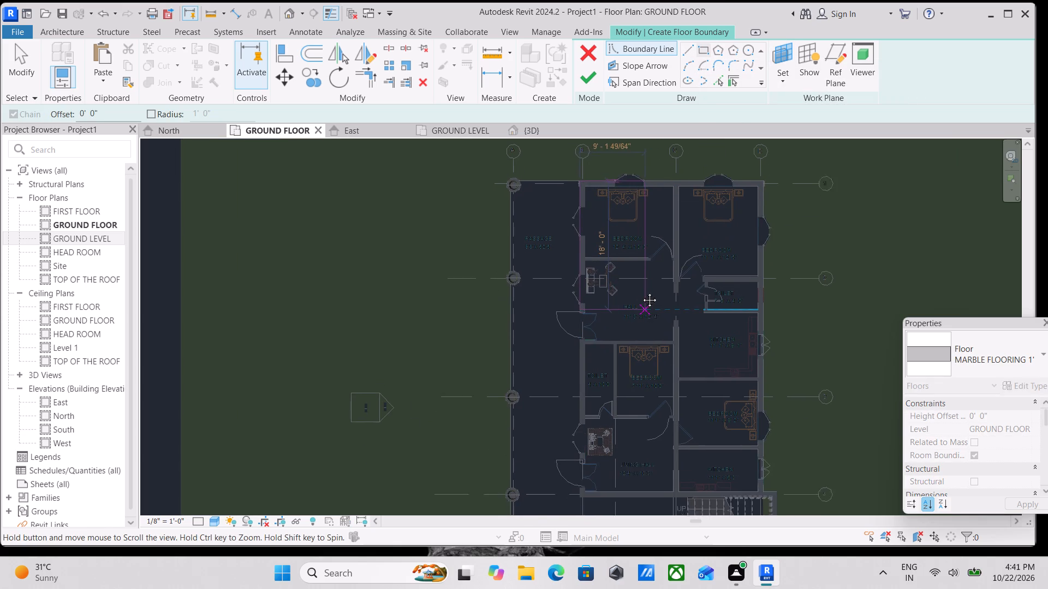
middle_click_drag(641, 292, 641, 281)
middle_click_drag(696, 405, 689, 284)
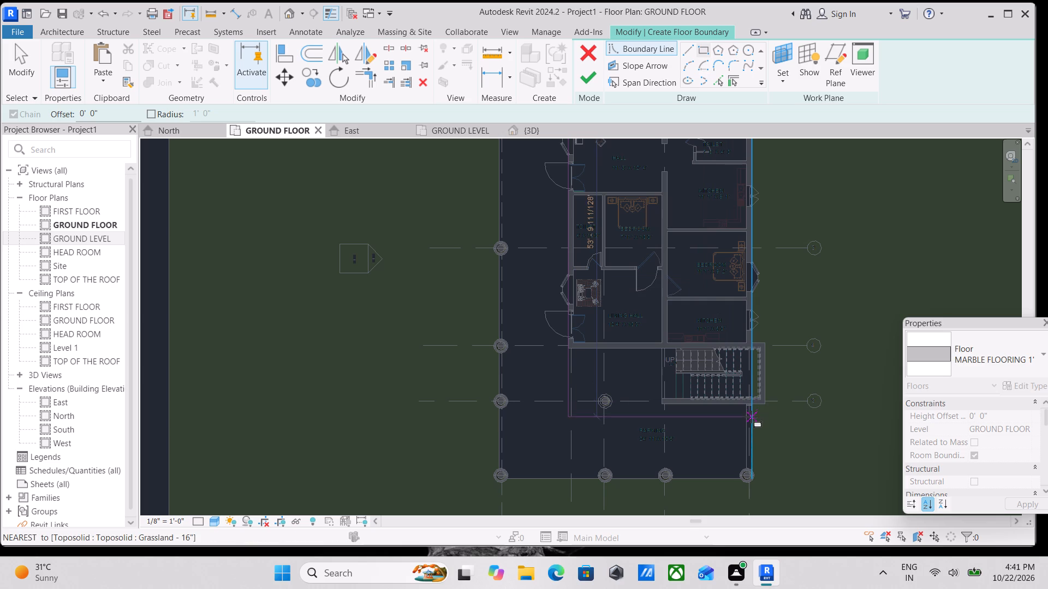
scroll(749, 409, "up", 2)
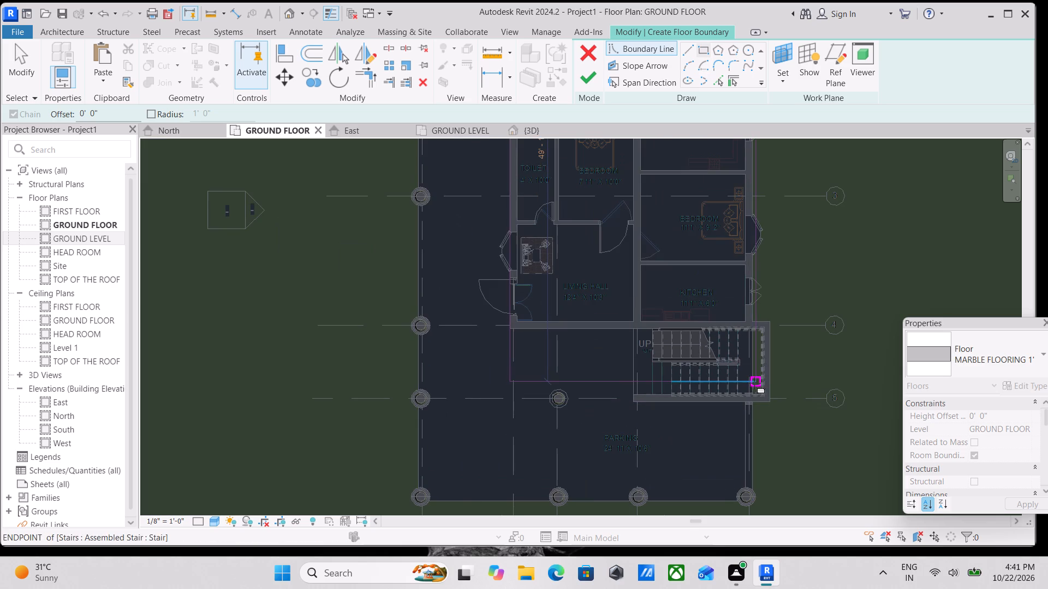
scroll(751, 399, "up", 2)
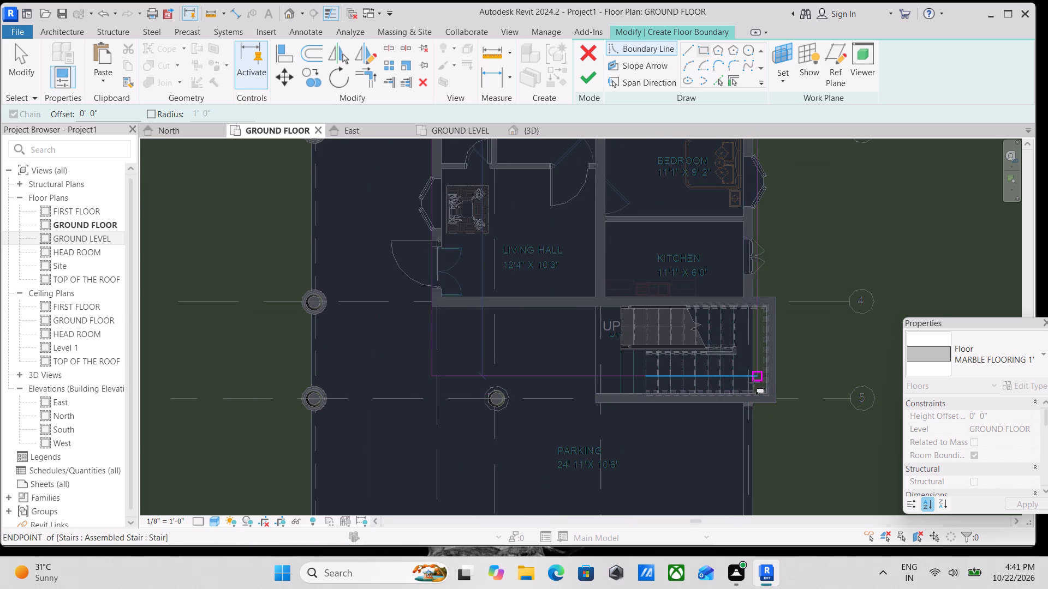
scroll(751, 404, "up", 2)
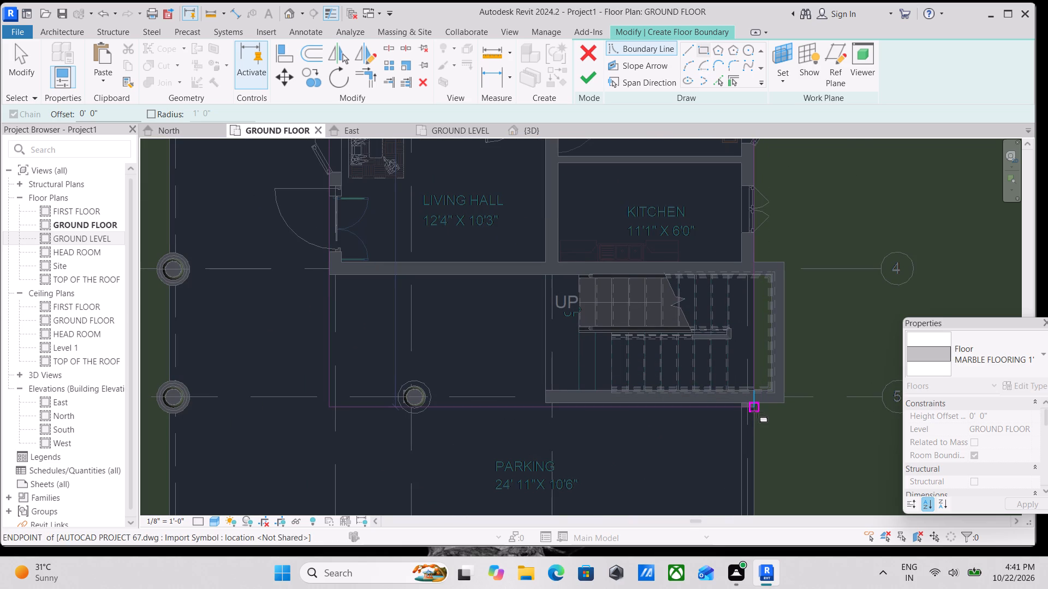
left_click(755, 405)
scroll(803, 344, "down", 2)
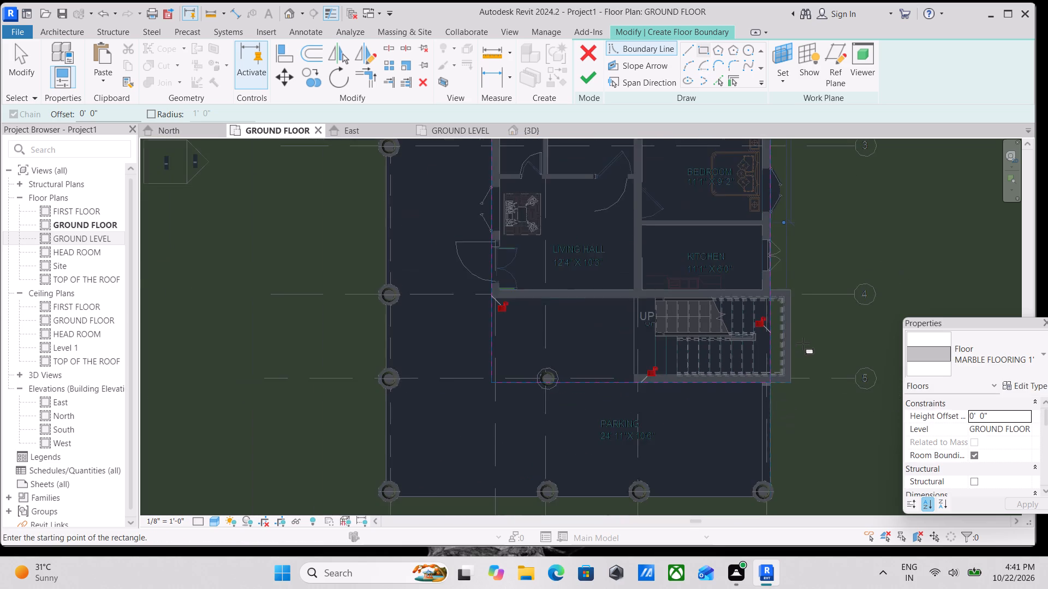
scroll(803, 344, "down", 2)
middle_click_drag(811, 344, 812, 398)
middle_click_drag(814, 346, 805, 411)
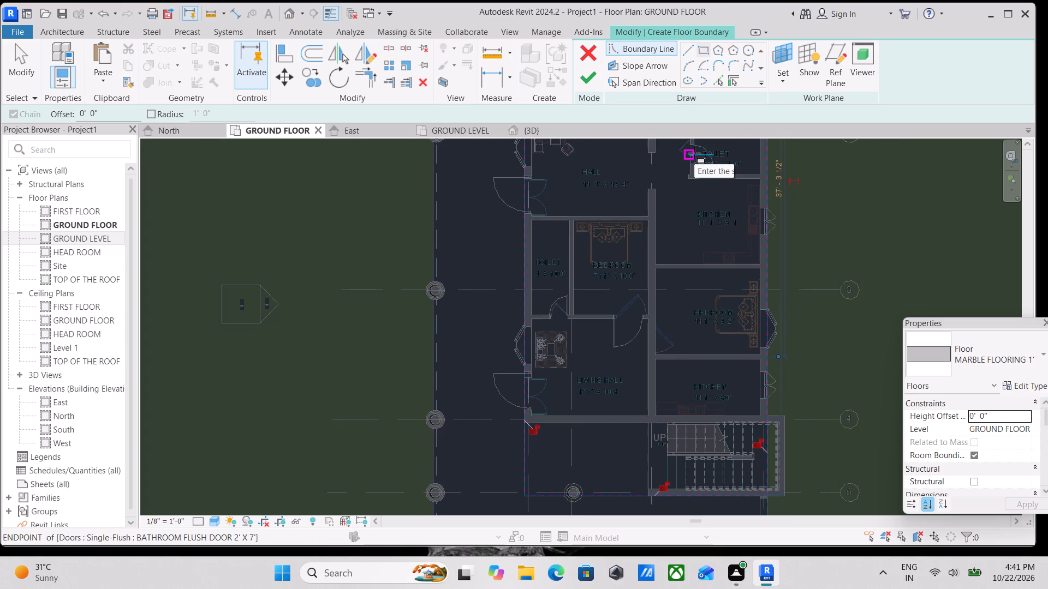
Keep the floor's level at GROUND FLOOR and finish the boundary sketch, leaving the new floor deselected.
left_click(1032, 432)
left_click(1020, 430)
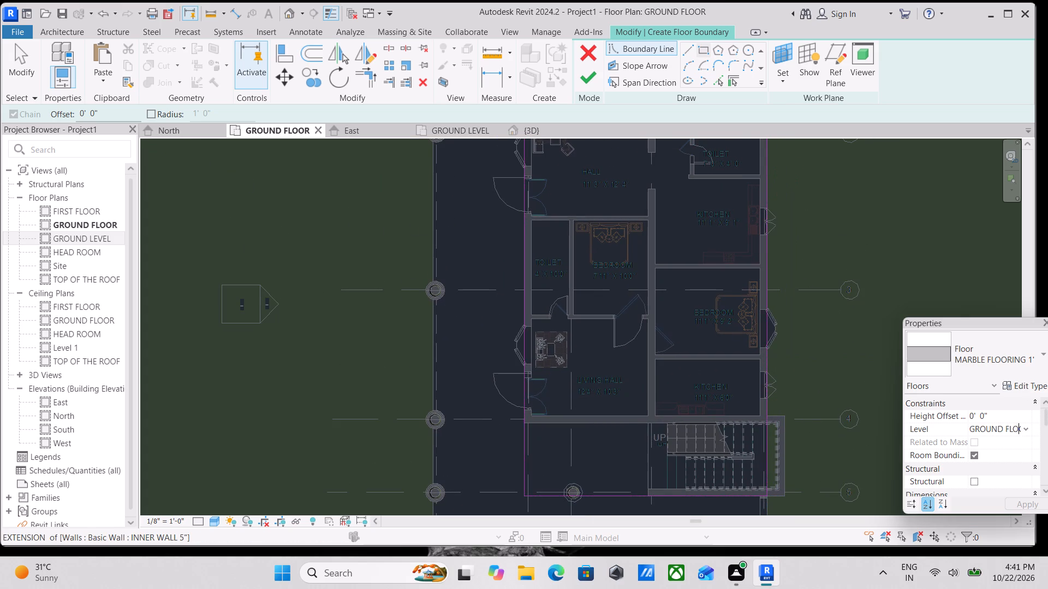
left_click(1025, 430)
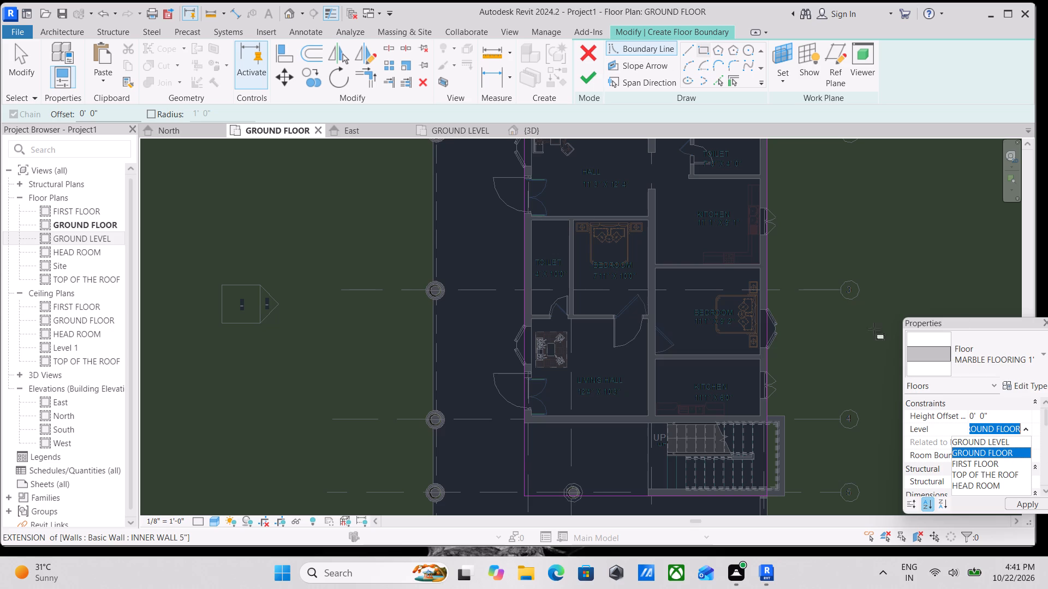
left_click(587, 80)
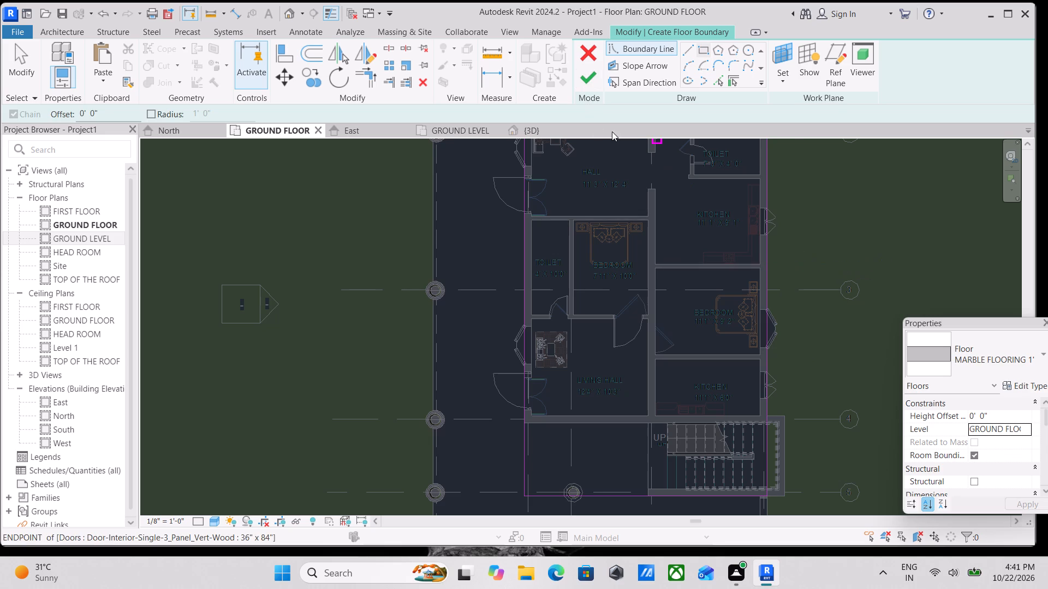
left_click(588, 86)
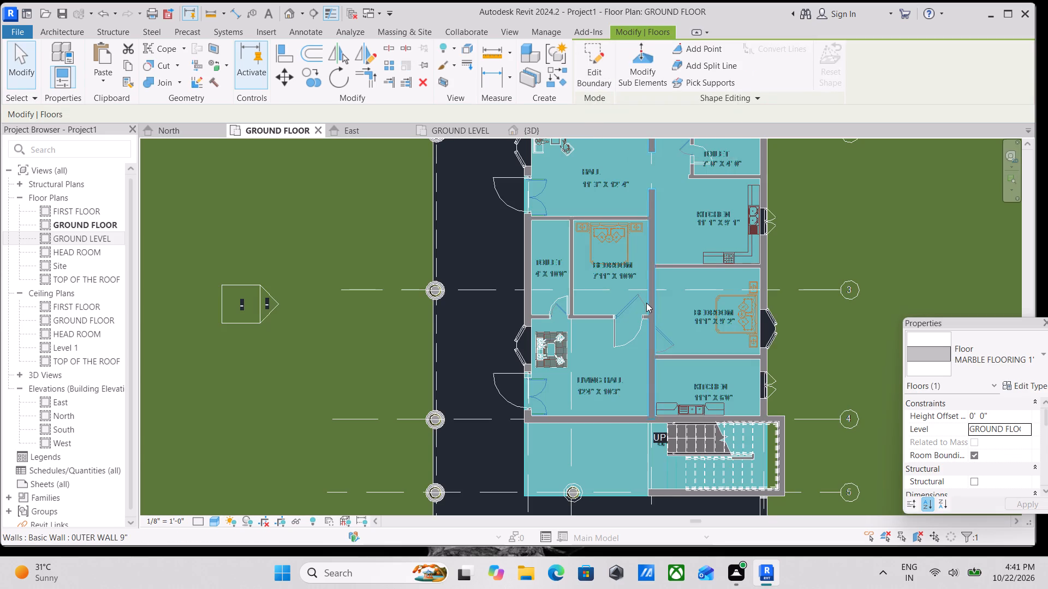
scroll(646, 304, "down", 10)
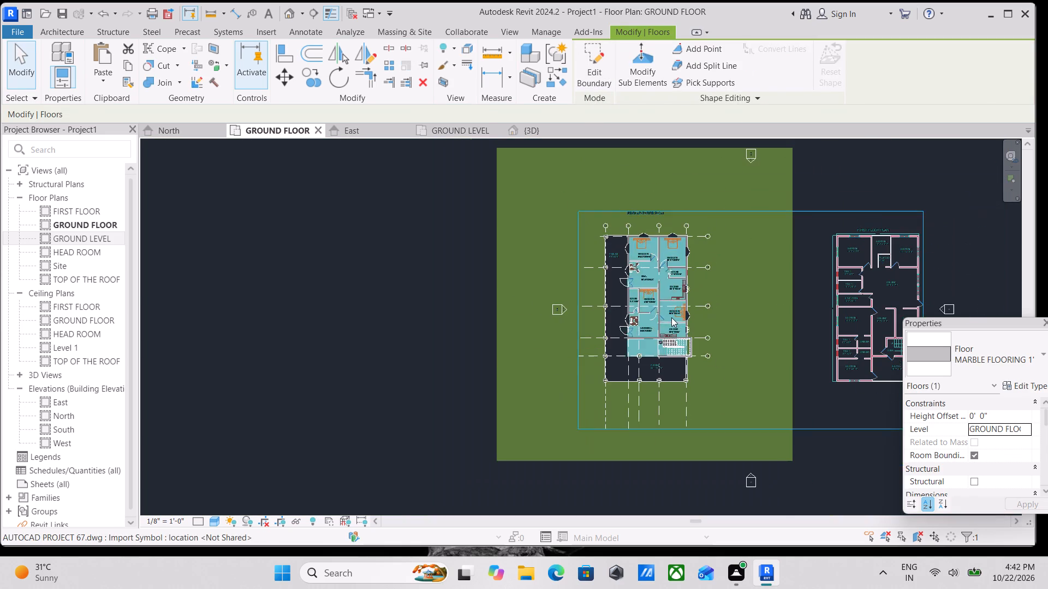
key("Escape")
Examine the new floor's finish in the 3D view around the front columns, reapplying the view's visual style.
scroll(641, 308, "up", 1)
left_click(525, 125)
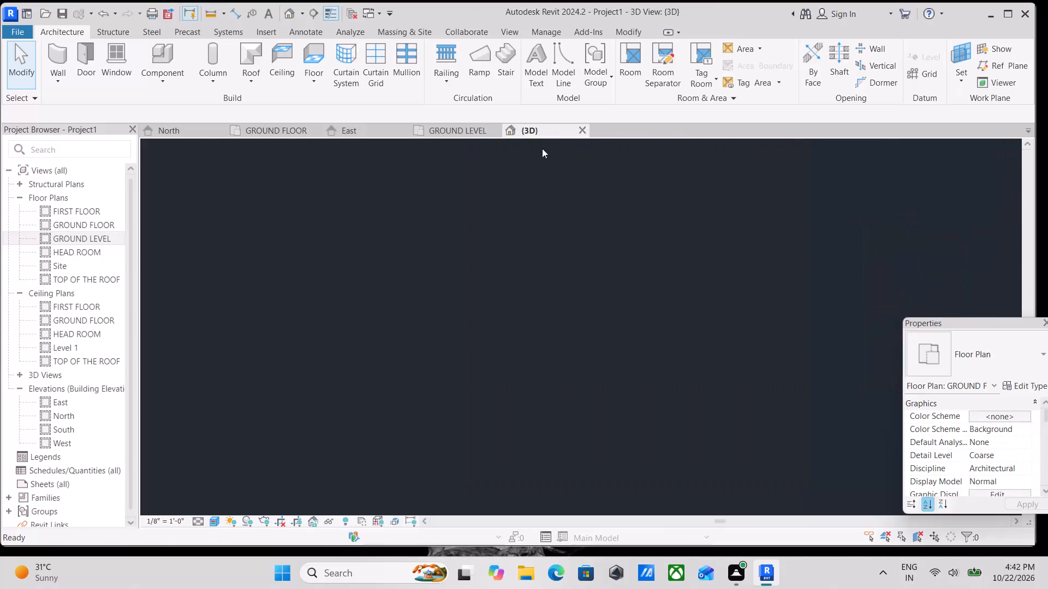
scroll(682, 323, "down", 5)
middle_click_drag(658, 354, 603, 223)
middle_click_drag(647, 322, 773, 231, "shift")
middle_click_drag(808, 357, 636, 316, "shift")
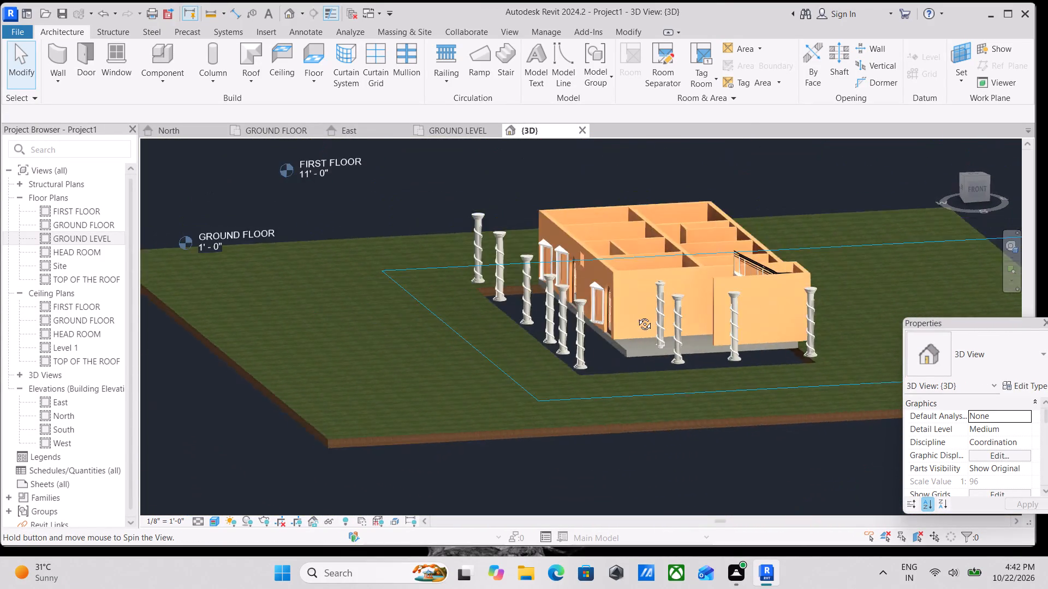
middle_click_drag(636, 316, 599, 423, "shift")
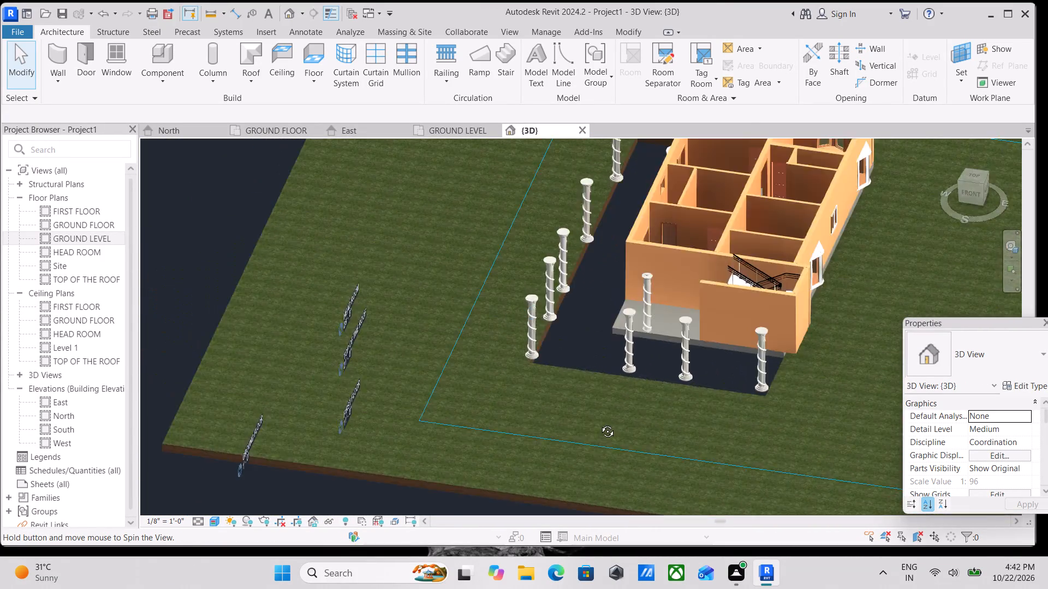
middle_click_drag(599, 423, 651, 436, "shift")
scroll(694, 382, "up", 3)
scroll(647, 336, "up", 3)
middle_click_drag(596, 394, 604, 348)
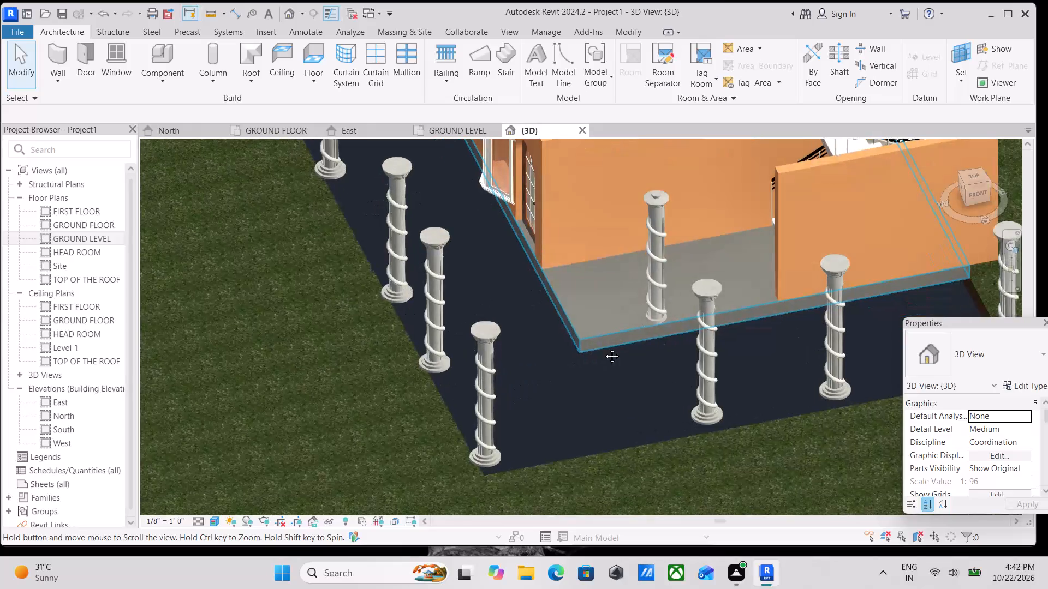
middle_click_drag(604, 348, 604, 347)
scroll(604, 347, "down", 2)
middle_click(604, 347)
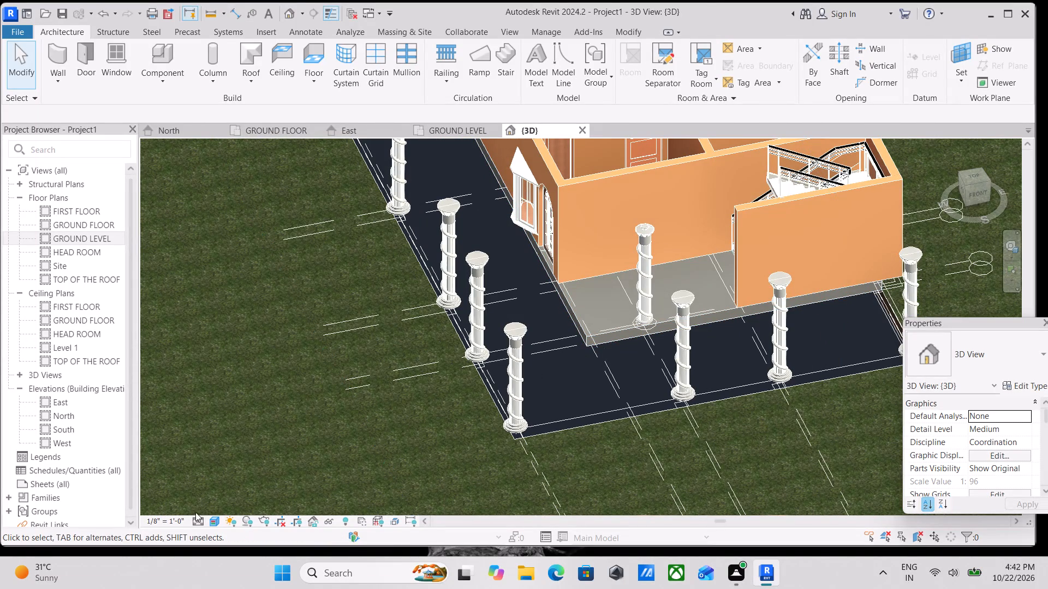
left_click(216, 518)
left_click(224, 503)
scroll(621, 407, "up", 2)
scroll(615, 335, "up", 3)
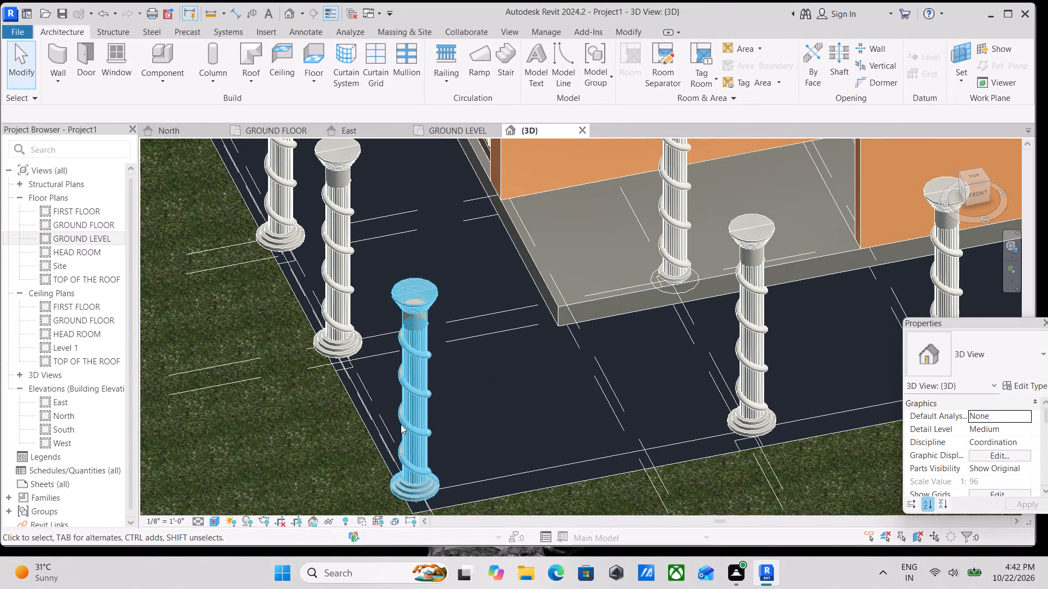
left_click(210, 518)
left_click(224, 506)
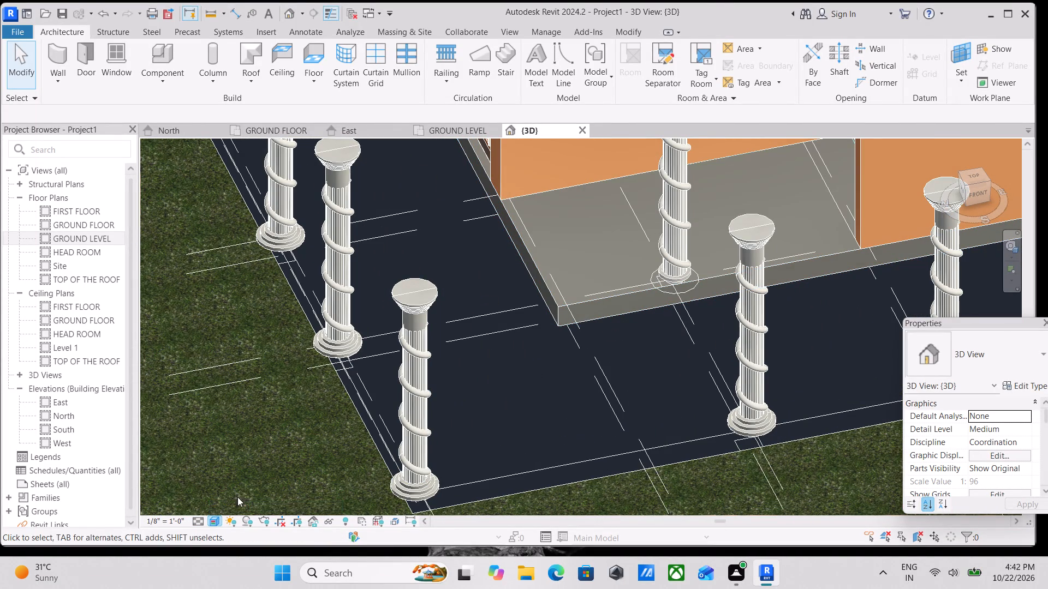
Assign the MARBLE FLOORING CLASSIC material to the structure layer of the placed MARBLE FLOORING 1' floor's type, accept the changes, and deselect the floor.
scroll(479, 374, "down", 3)
key("Escape")
scroll(502, 370, "down", 6)
middle_click_drag(509, 373, 522, 438)
scroll(529, 410, "up", 13)
left_click(512, 442)
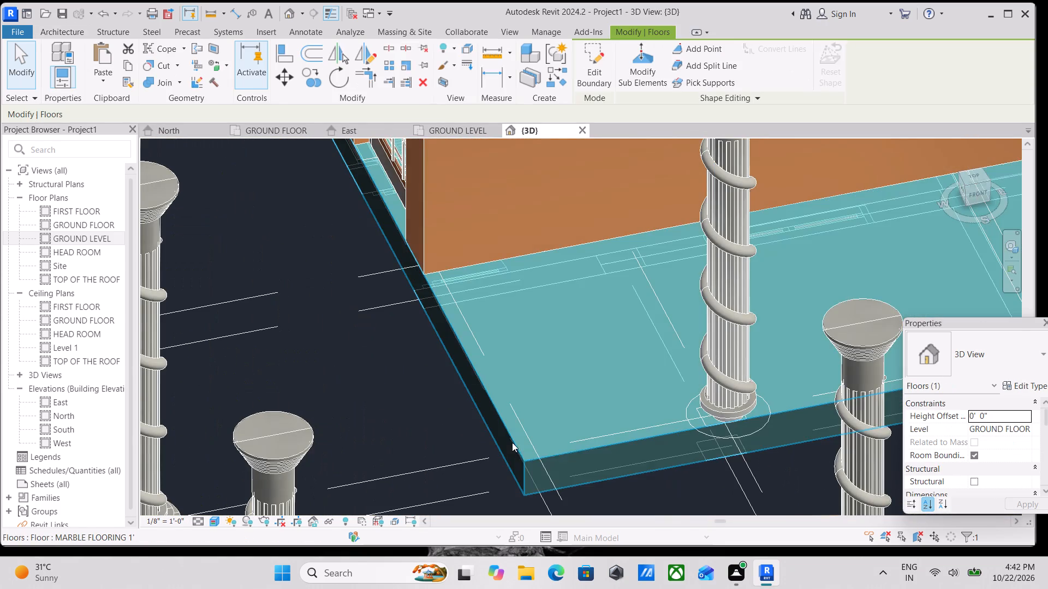
scroll(512, 442, "down", 3)
left_click(1016, 384)
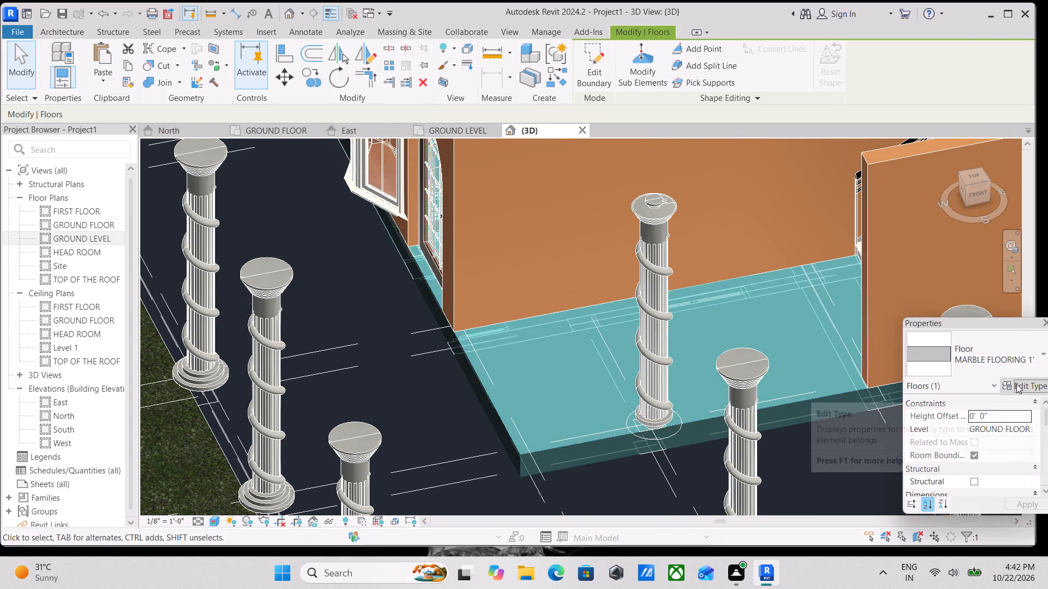
left_click(899, 214)
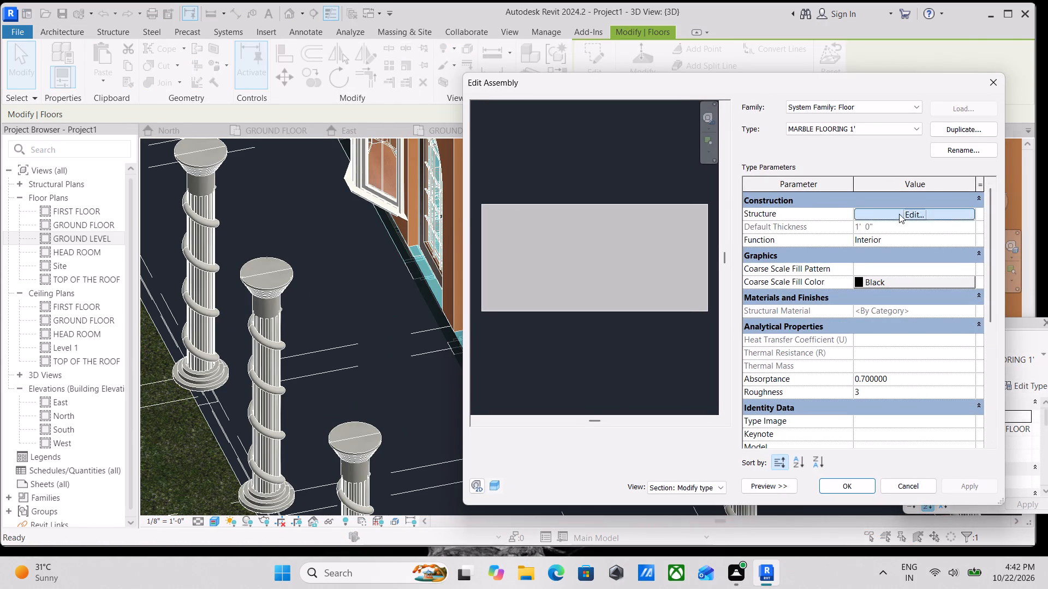
left_click(828, 247)
left_click(838, 244)
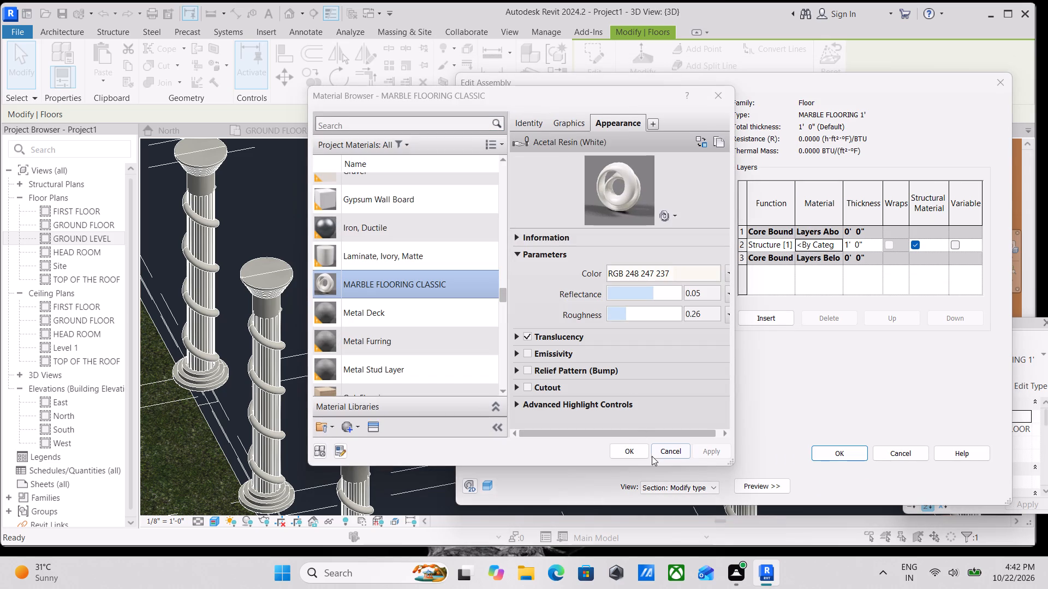
left_click(631, 450)
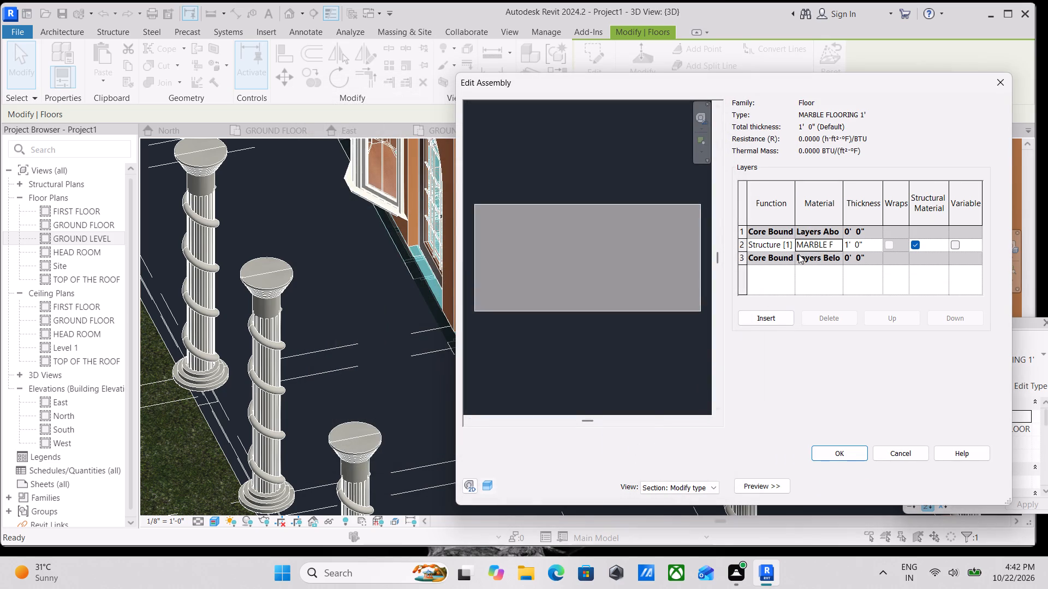
left_click(823, 455)
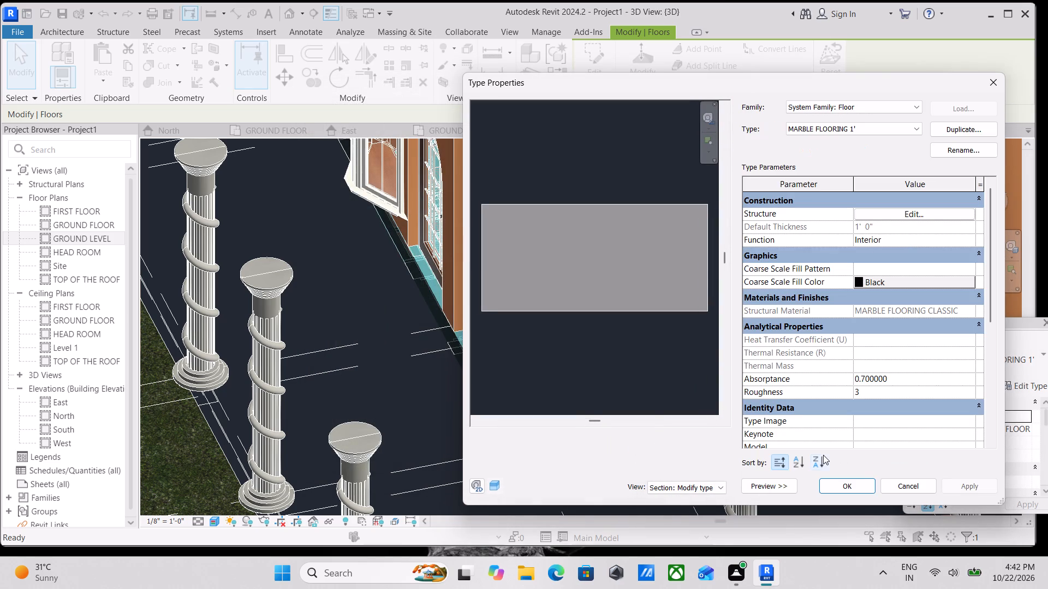
left_click(961, 479)
left_click(965, 486)
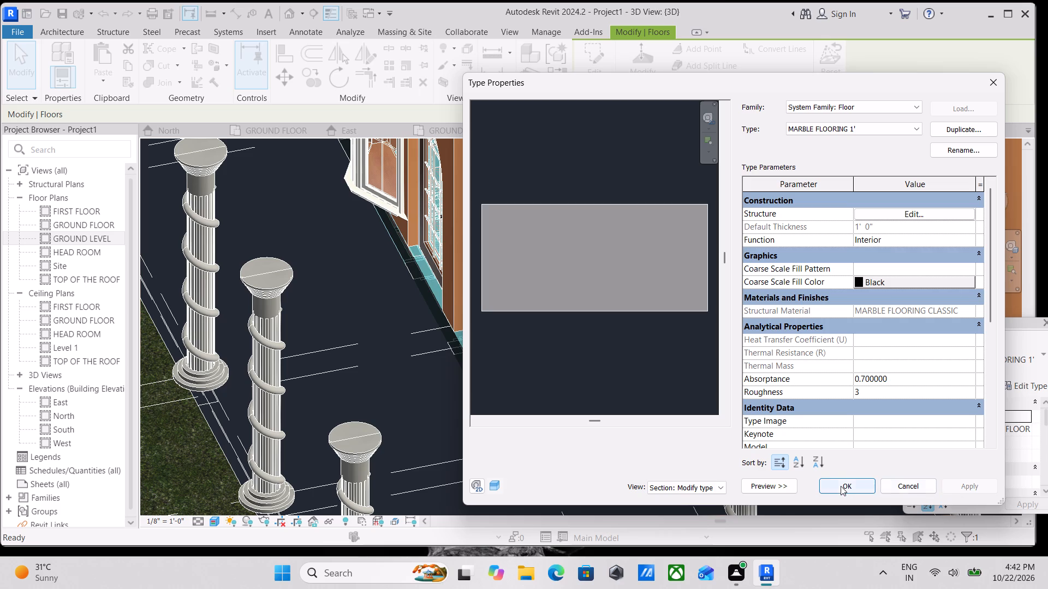
left_click(841, 486)
scroll(727, 399, "down", 2)
scroll(656, 389, "down", 1)
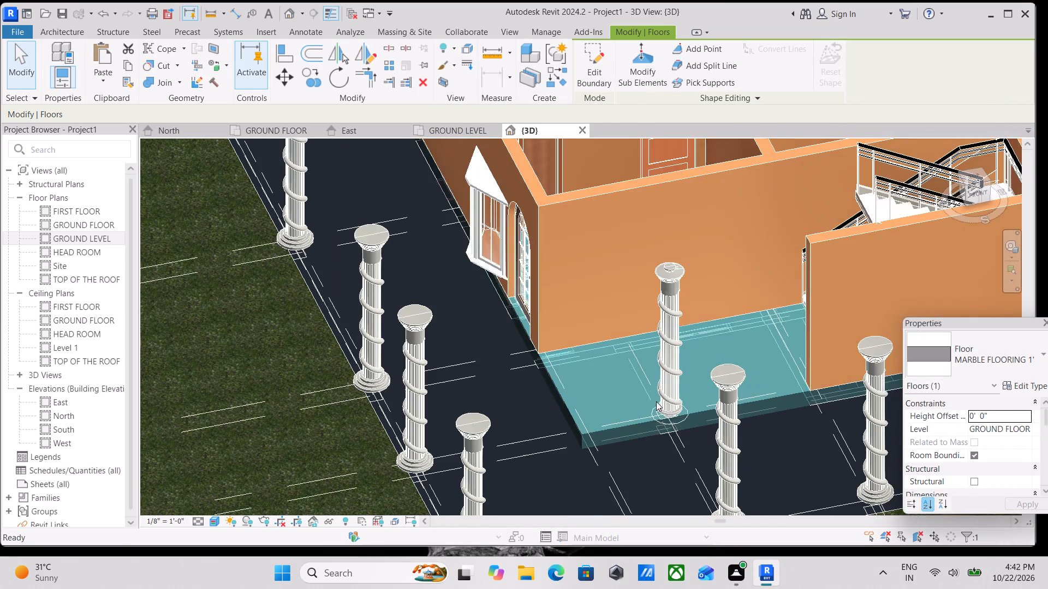
key("Escape")
Examine the marble floor's finish at the front corner and along the columned side of the house in the 3D view.
scroll(623, 434, "up", 16)
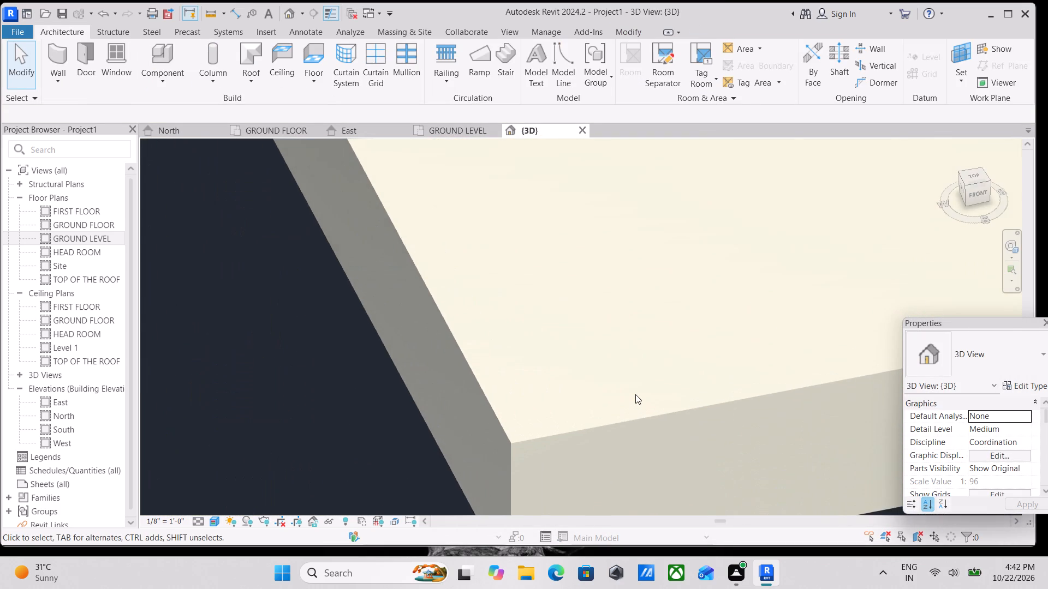
scroll(634, 395, "up", 5)
scroll(634, 395, "down", 20)
middle_click_drag(634, 395, 654, 474)
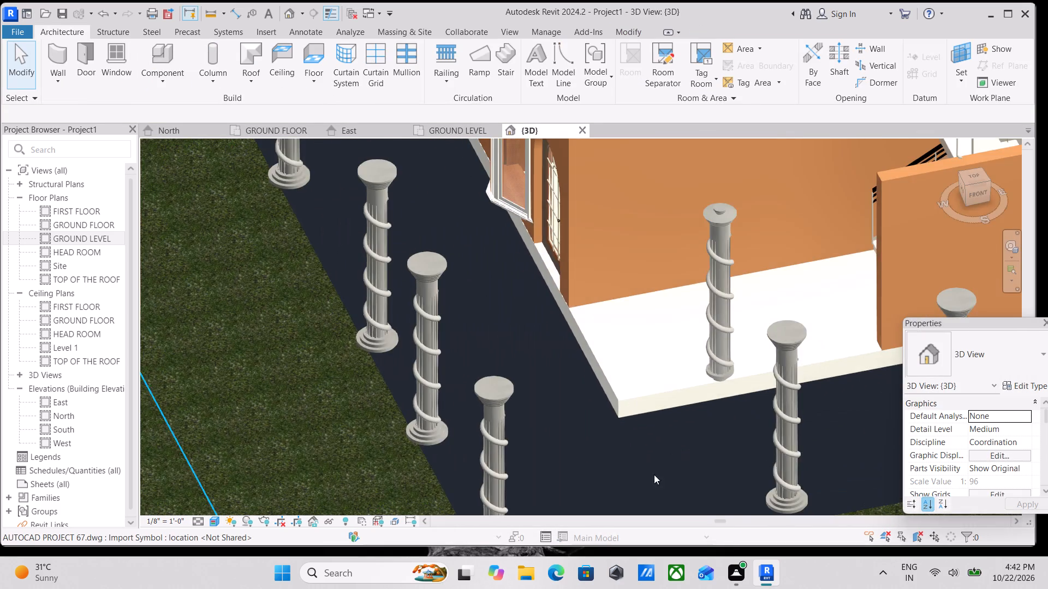
middle_click_drag(654, 474, 657, 481)
scroll(648, 456, "down", 2)
middle_click_drag(648, 456, 648, 485)
scroll(648, 485, "down", 3)
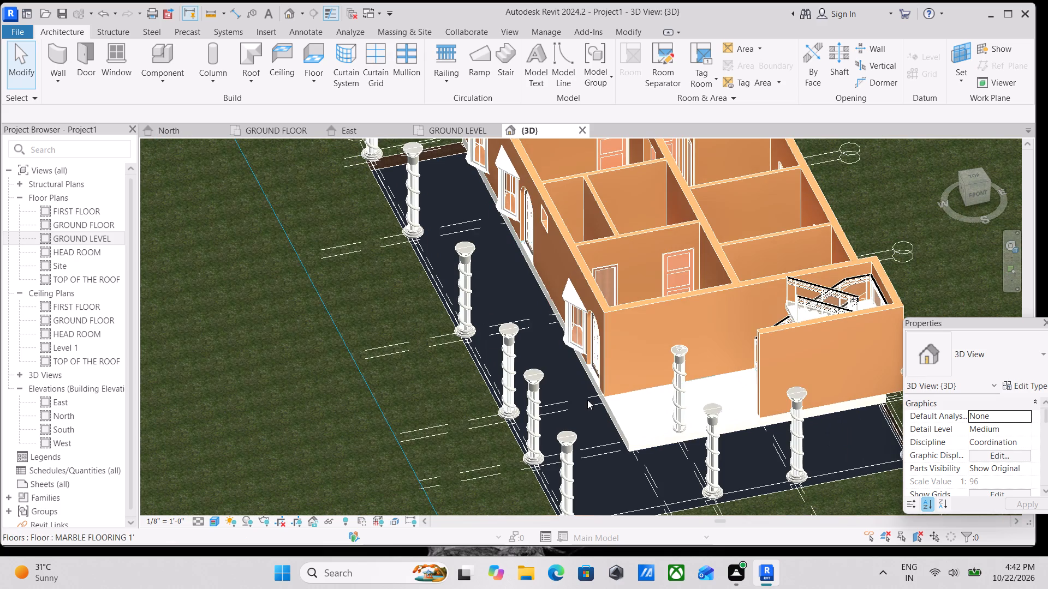
middle_click_drag(590, 397, 631, 363, "shift")
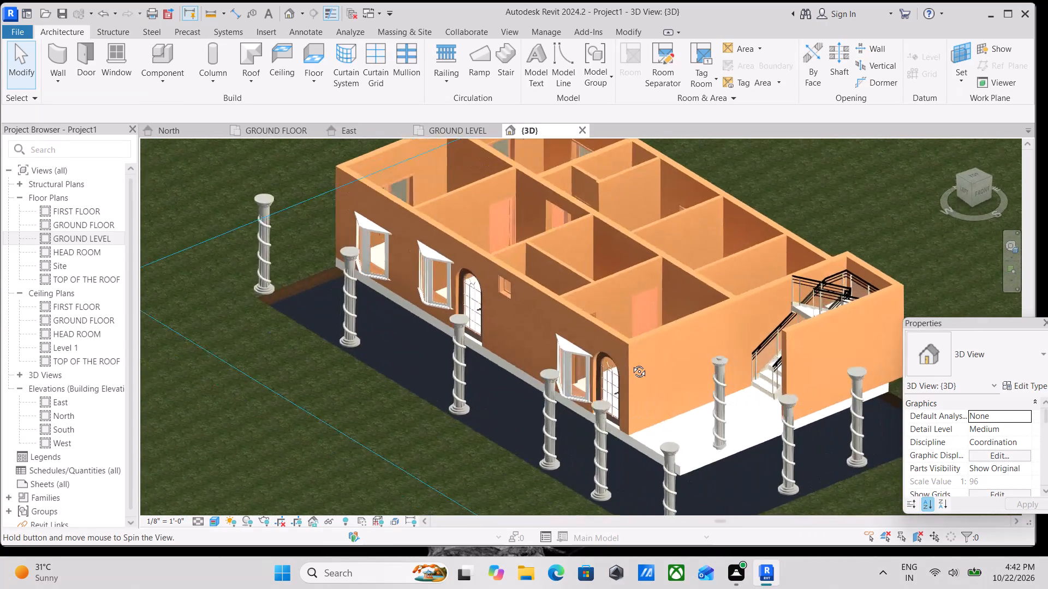
middle_click_drag(631, 363, 616, 363, "shift")
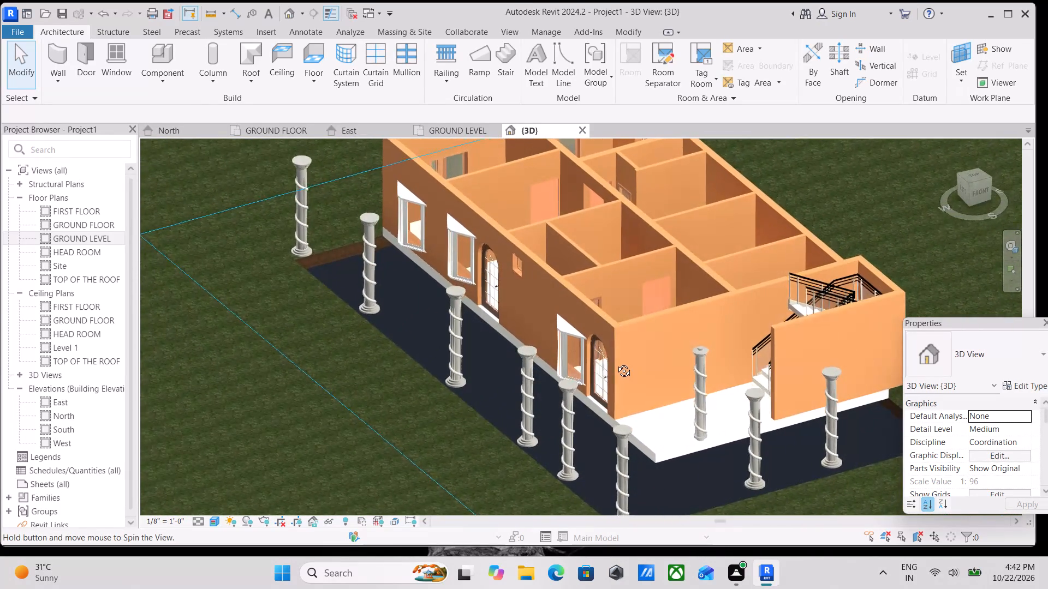
middle_click_drag(616, 363, 624, 379, "shift")
middle_click_drag(279, 264, 377, 362)
scroll(377, 362, "up", 4)
scroll(485, 309, "down", 1)
middle_click_drag(486, 309, 388, 290)
scroll(388, 290, "down", 2)
middle_click_drag(388, 290, 383, 264)
scroll(421, 296, "down", 2)
middle_click_drag(421, 297, 387, 282)
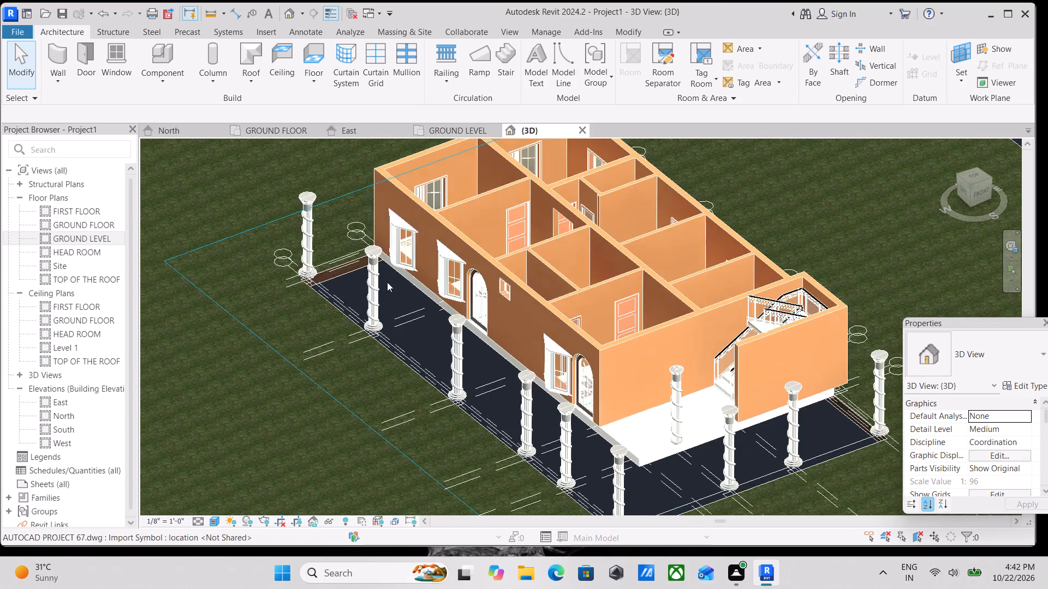
Examine the marble floor's edges and surface around the staircase wall, front columns and arched door in the 3D view.
middle_click_drag(724, 423, 571, 389)
scroll(635, 398, "up", 3)
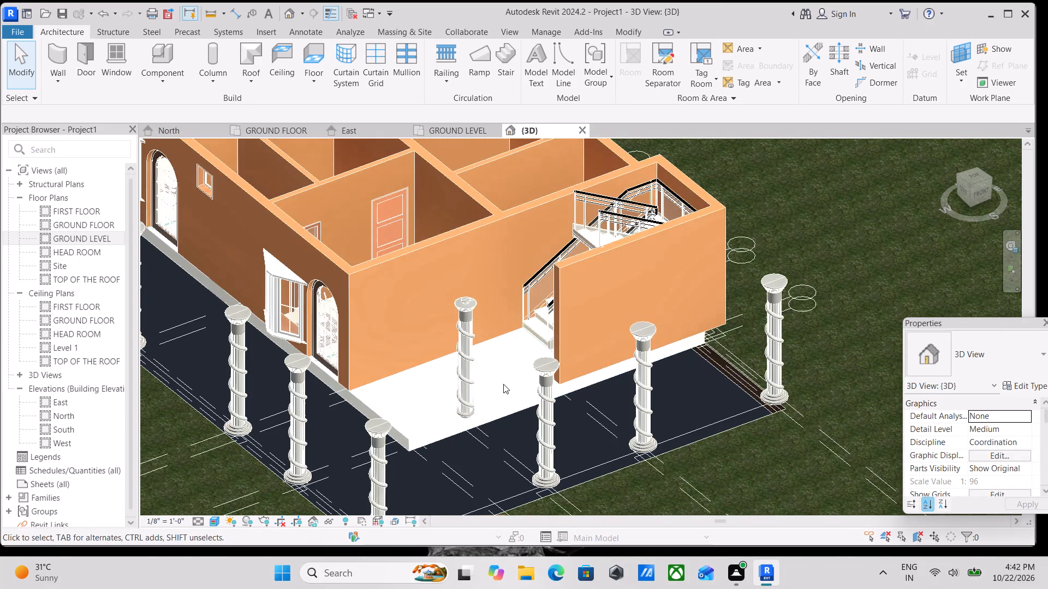
scroll(504, 383, "down", 2)
middle_click_drag(504, 383, 539, 406)
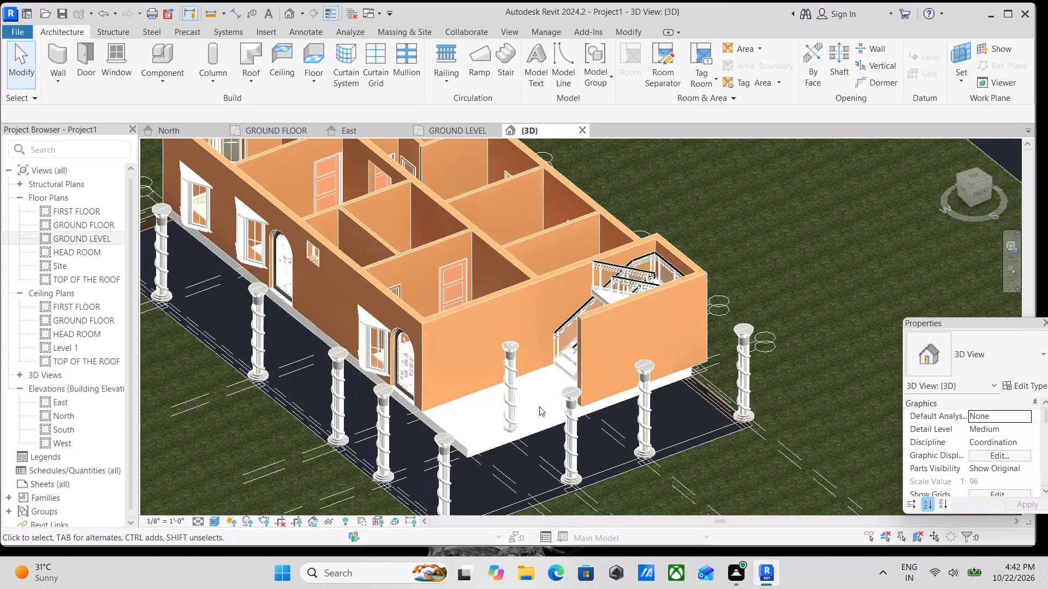
scroll(495, 437, "down", 2)
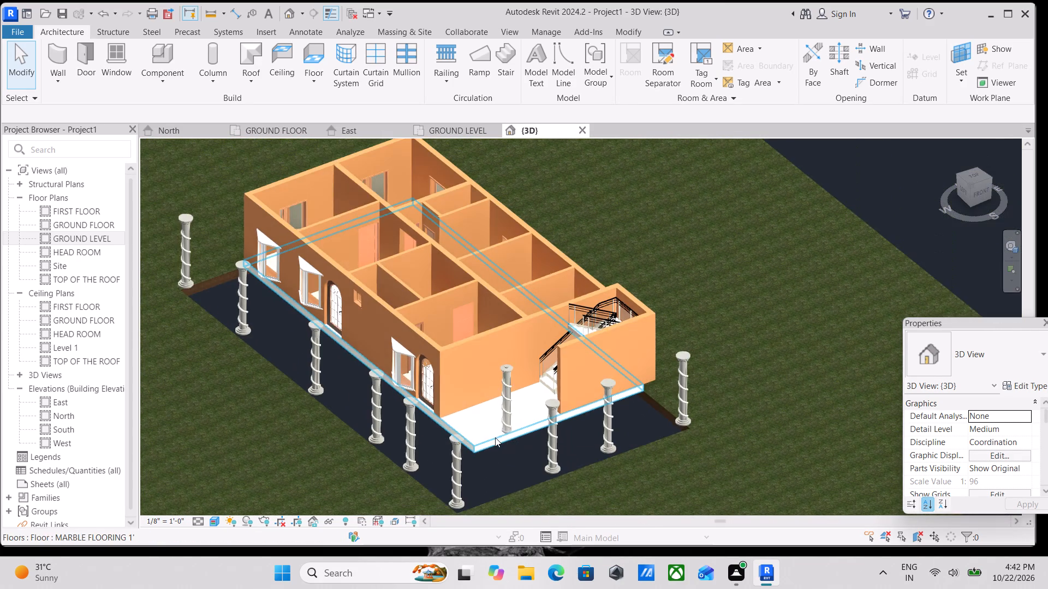
middle_click_drag(495, 437, 559, 400)
scroll(675, 389, "up", 2)
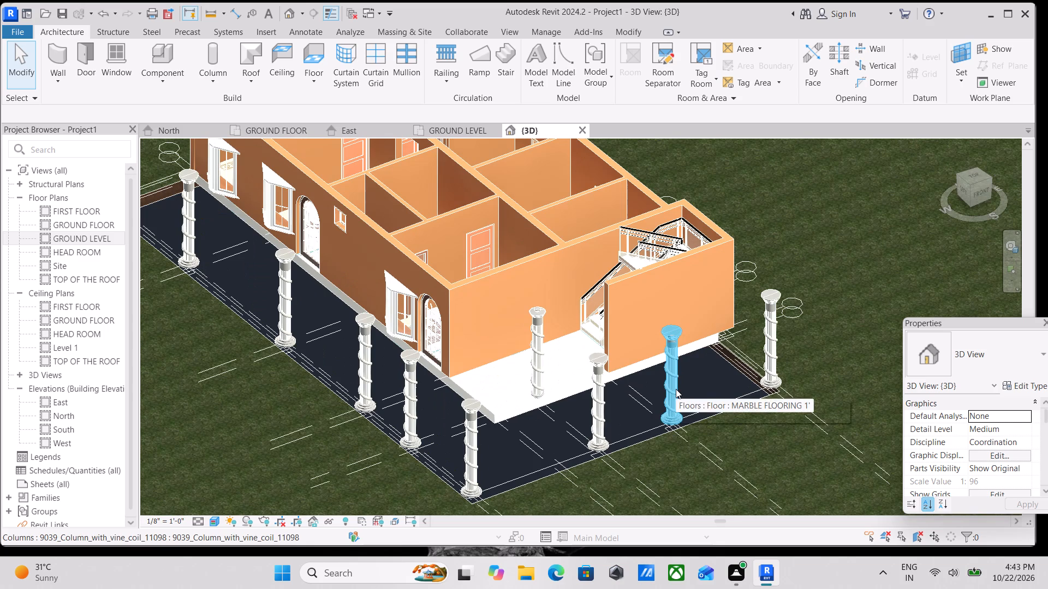
scroll(676, 389, "up", 3)
scroll(478, 423, "up", 5)
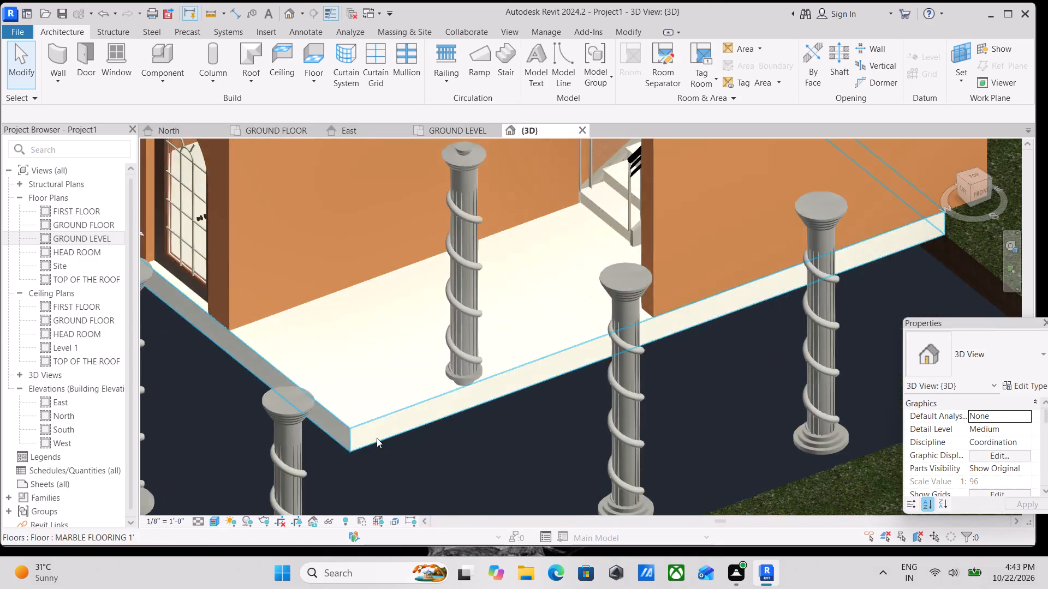
scroll(377, 438, "up", 7)
scroll(400, 396, "down", 3)
middle_click_drag(414, 407, 689, 472)
scroll(533, 372, "down", 2)
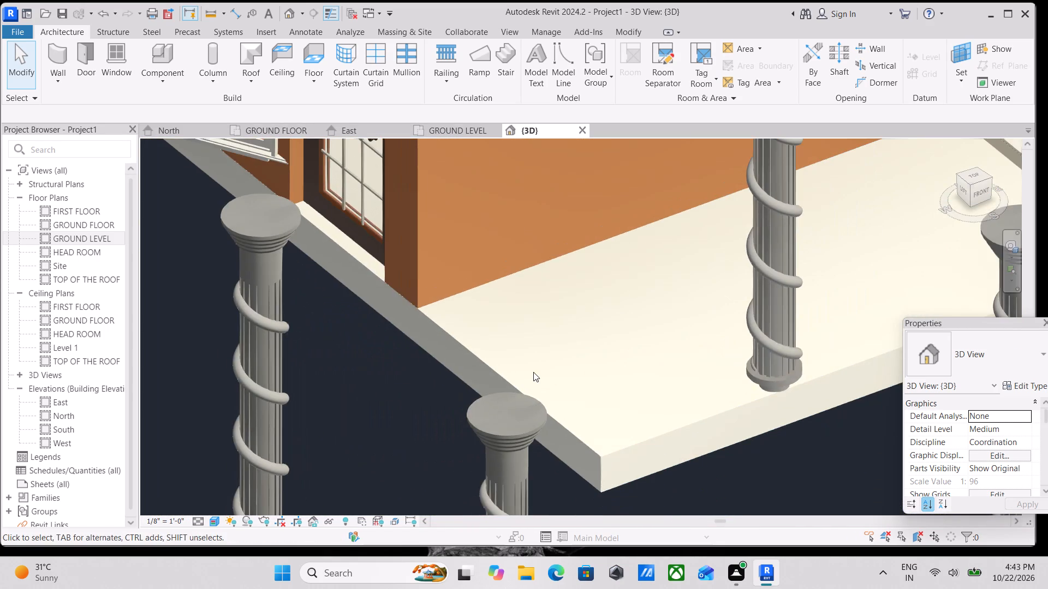
scroll(535, 371, "down", 5)
middle_click_drag(558, 373, 556, 432)
scroll(559, 423, "down", 3)
middle_click_drag(559, 423, 539, 480)
scroll(540, 471, "down", 1)
middle_click_drag(541, 470, 608, 443)
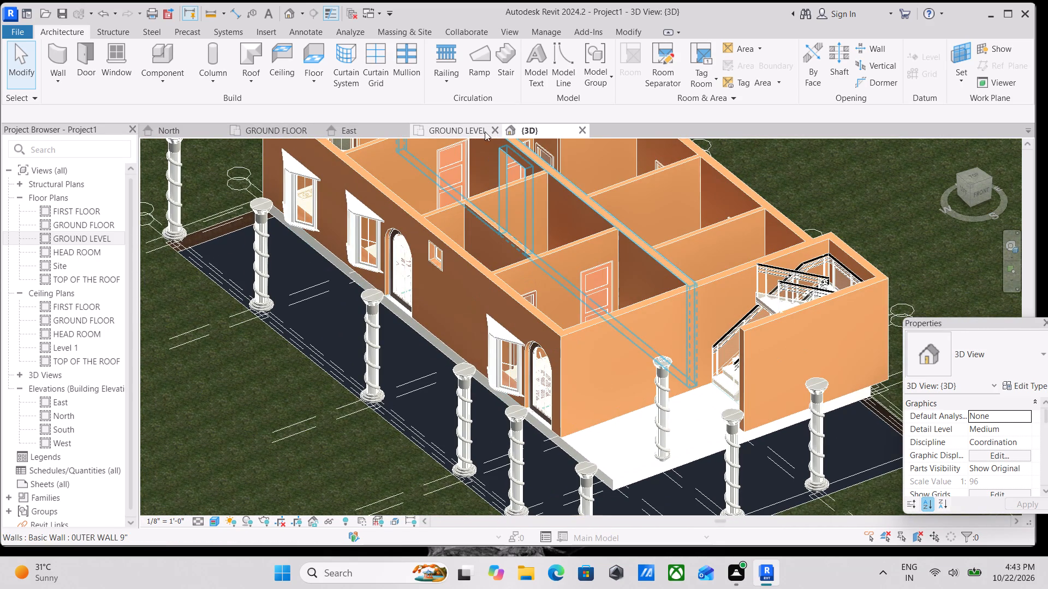
Open the GROUND LEVEL floor plan and check the marble floor's outline around grid 5, leaving the floor deselected.
left_click(449, 124)
scroll(407, 283, "up", 1)
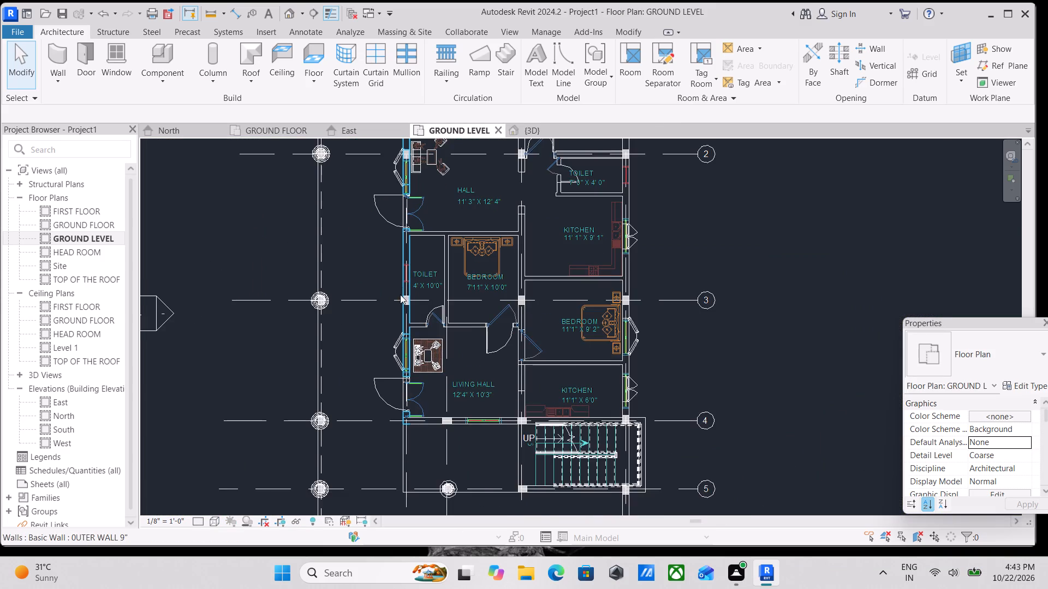
middle_click_drag(400, 294, 459, 215)
left_click(466, 392)
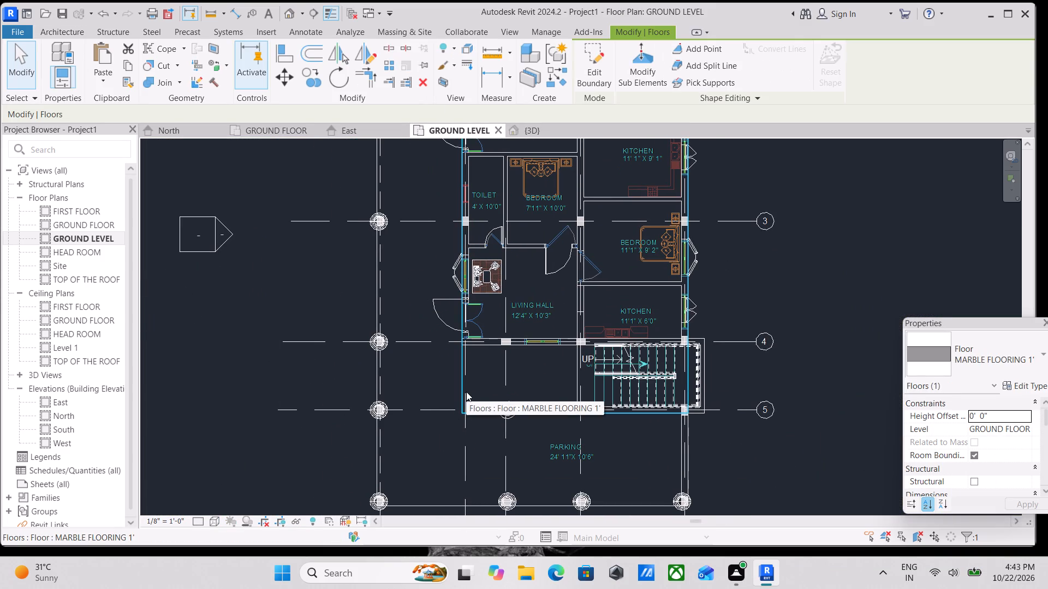
middle_click_drag(468, 381, 505, 404)
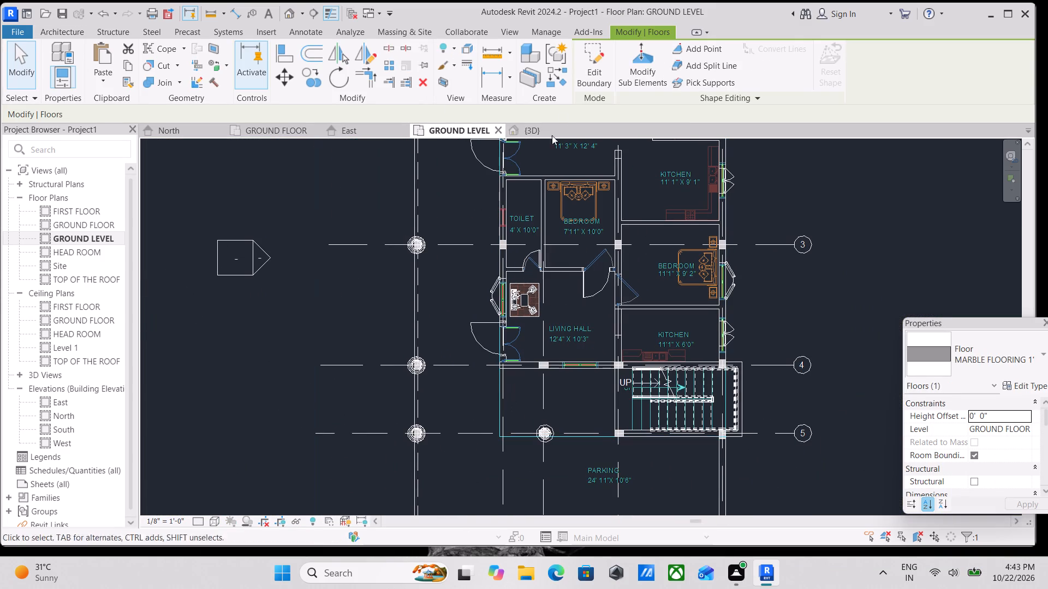
key("Escape")
middle_click_drag(463, 159, 462, 212)
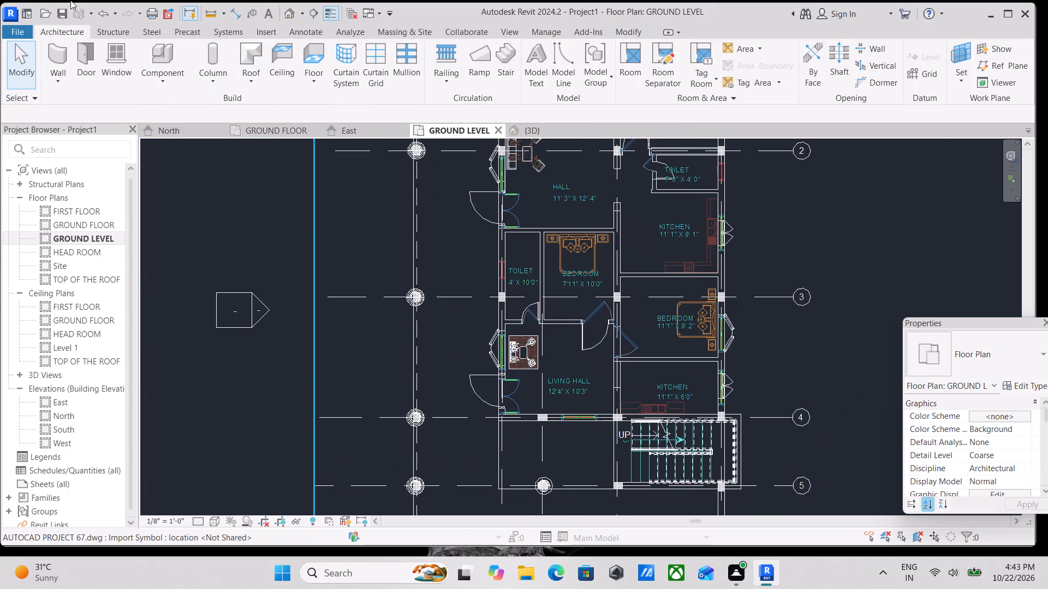
Start a new floor in the GROUND LEVEL plan and duplicate the MARBLE FLOORING 1' type as VERANDA FLOORING.
left_click(68, 33)
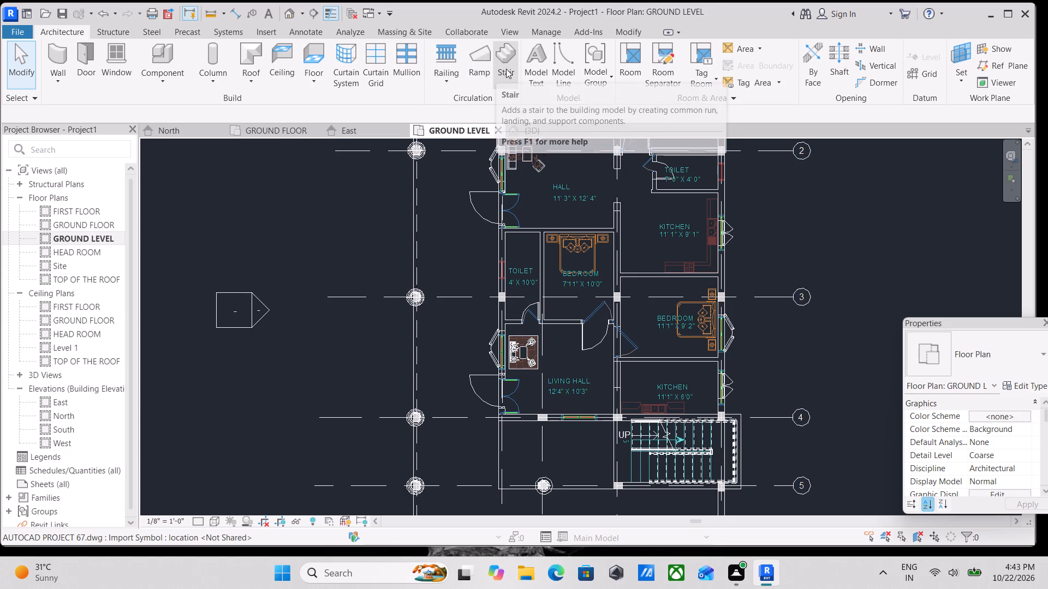
left_click(314, 77)
left_click(359, 109)
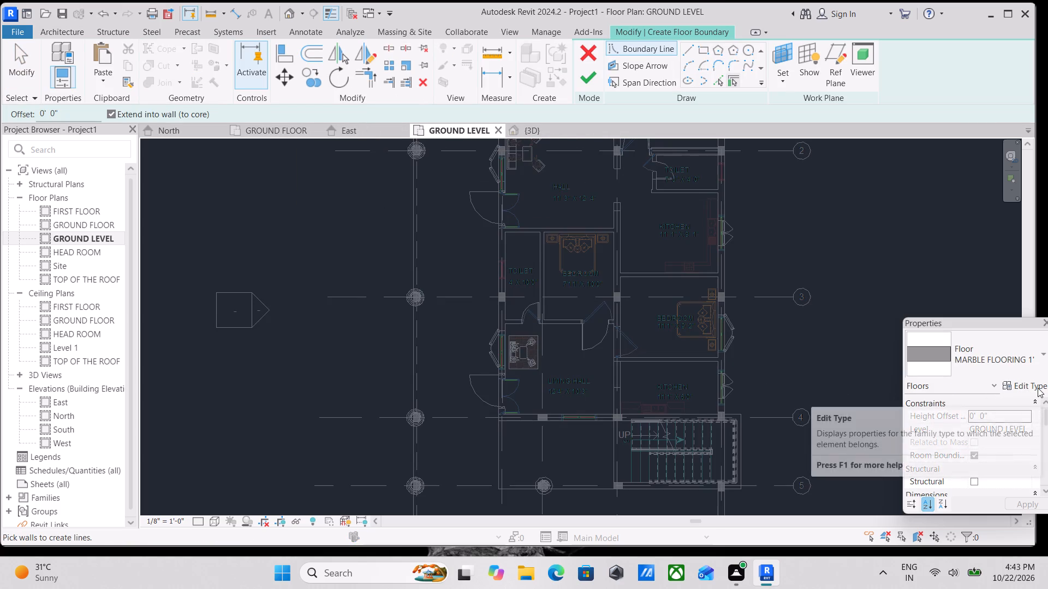
left_click(1038, 388)
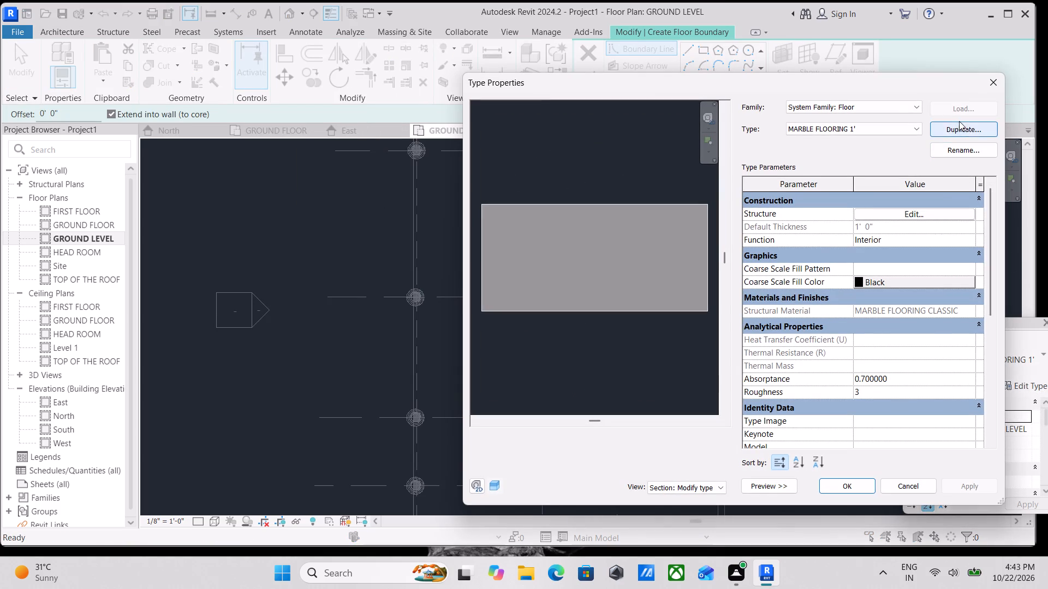
left_click(959, 121)
key("BackSpace")
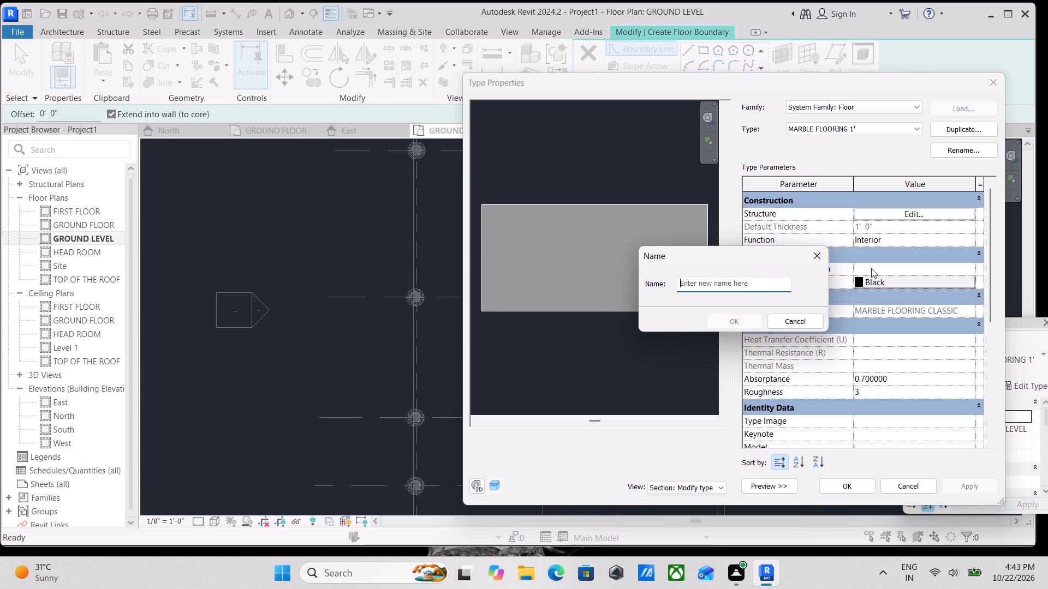
type("VERAND")
key("space")
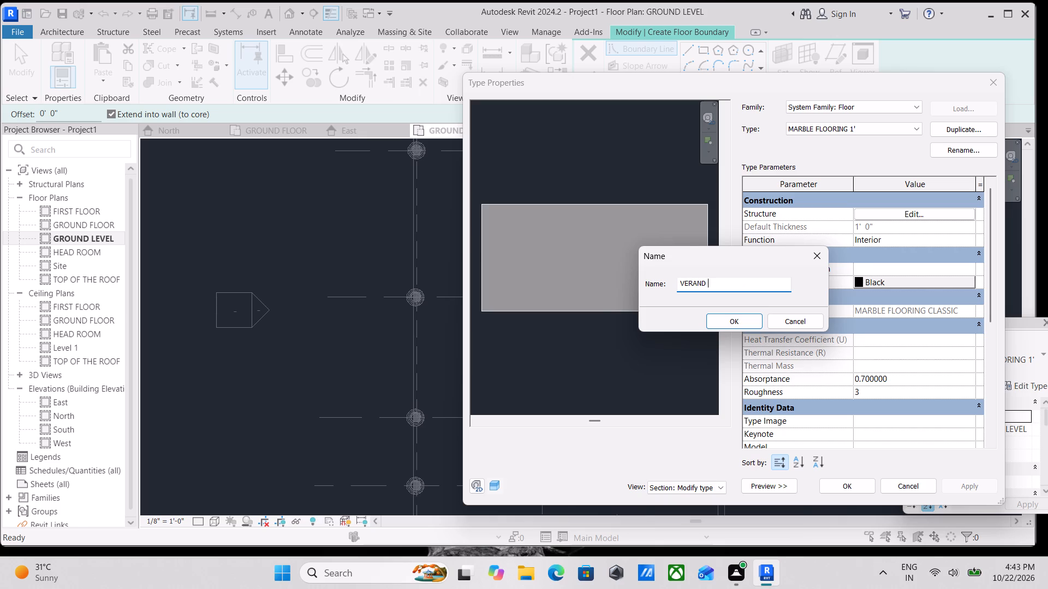
key("BackSpace")
type("A FLOORING")
left_click(715, 318)
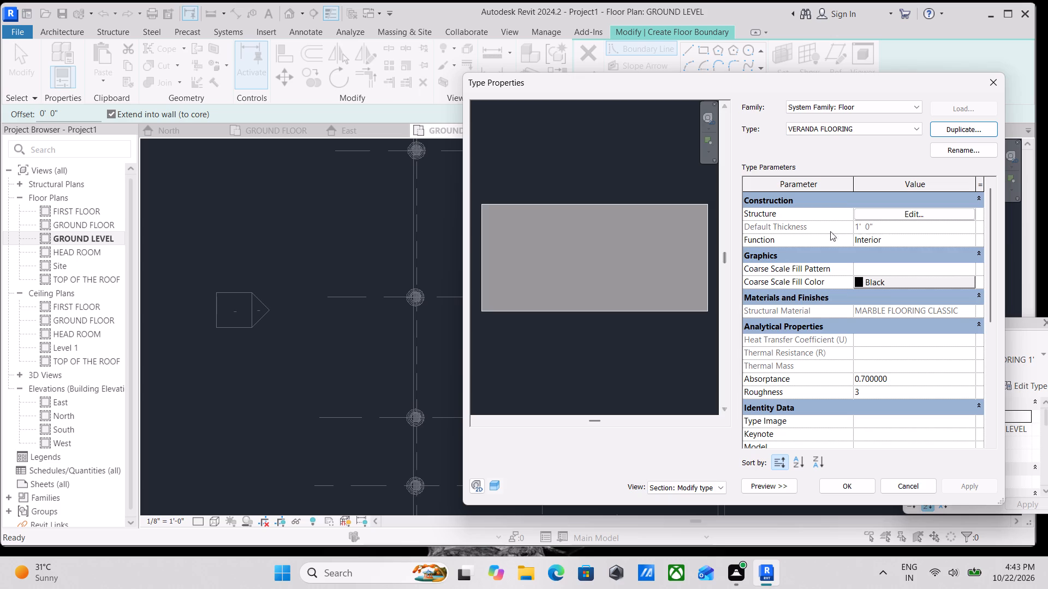
Create a new material for the structure layer of the VERANDA FLOORING type.
left_click(893, 216)
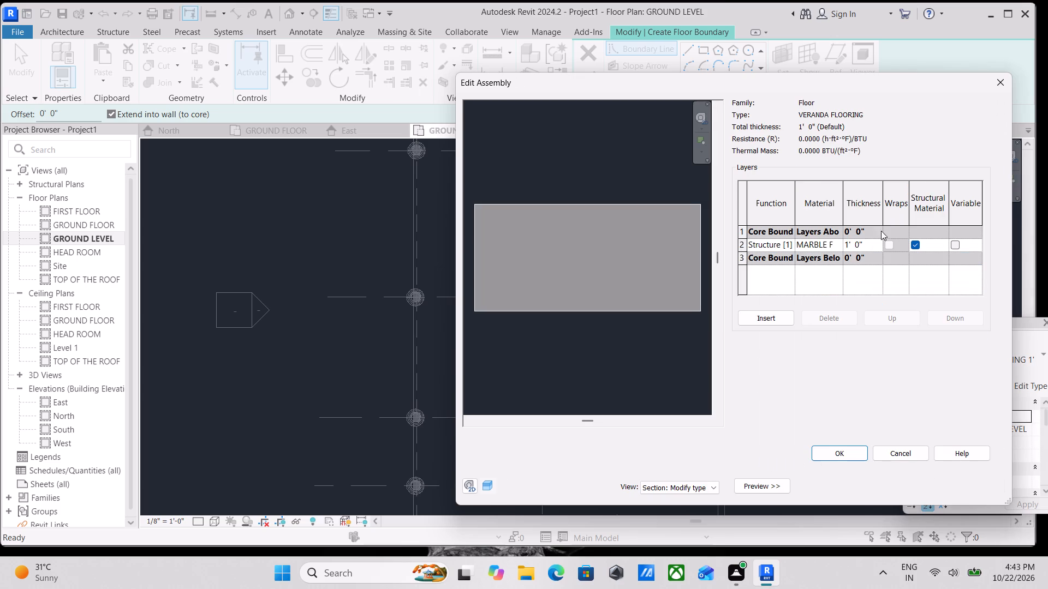
left_click(829, 247)
left_click(837, 245)
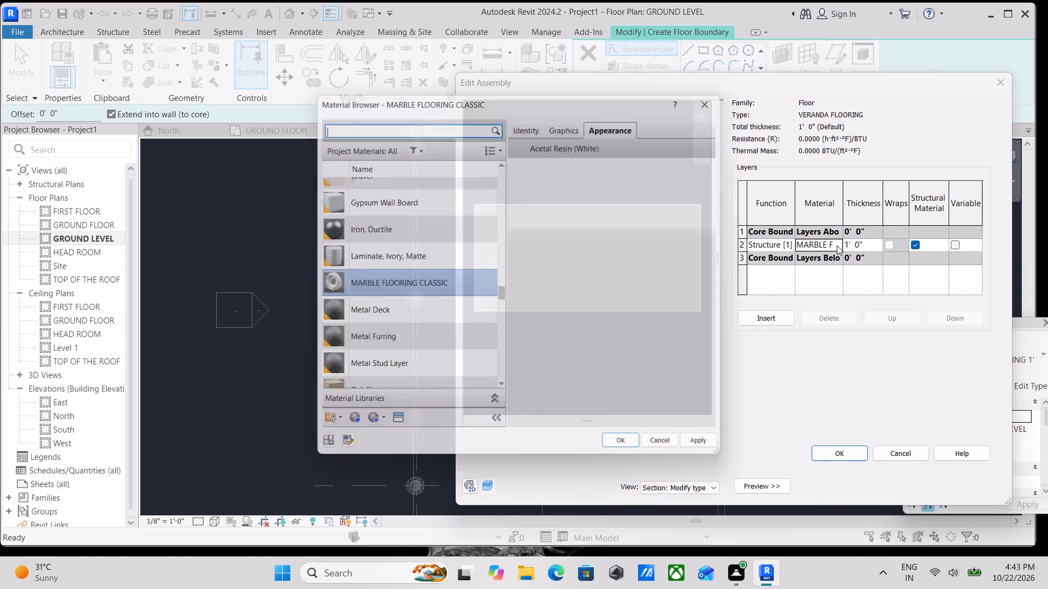
left_click(351, 428)
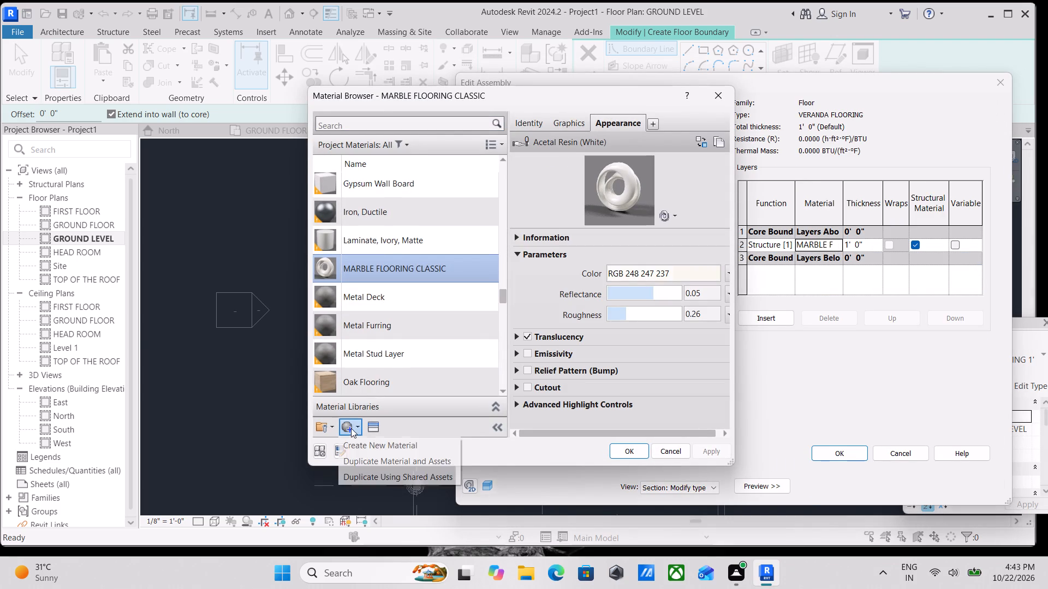
left_click(375, 442)
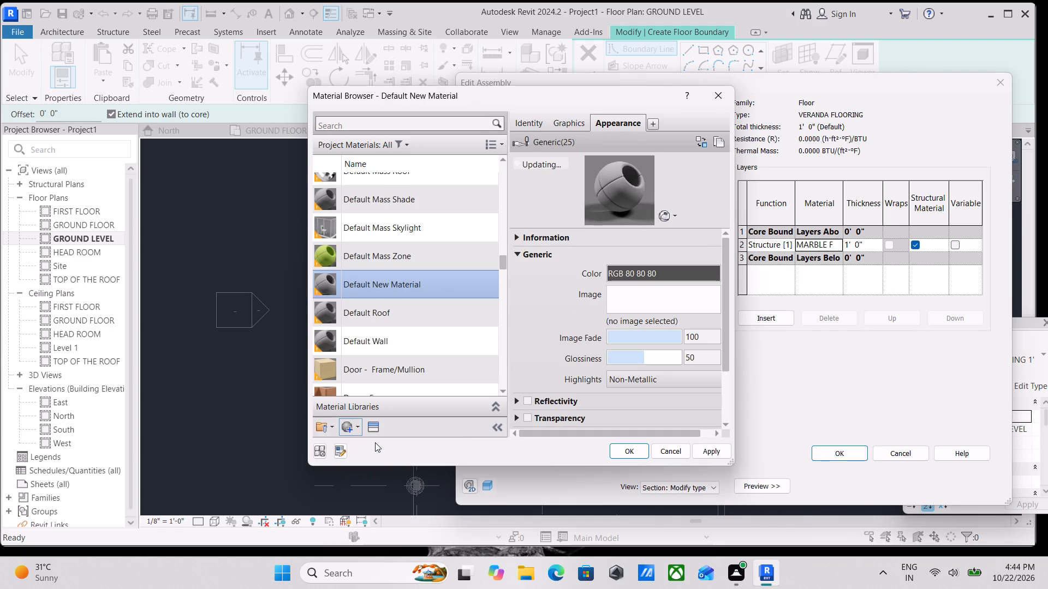
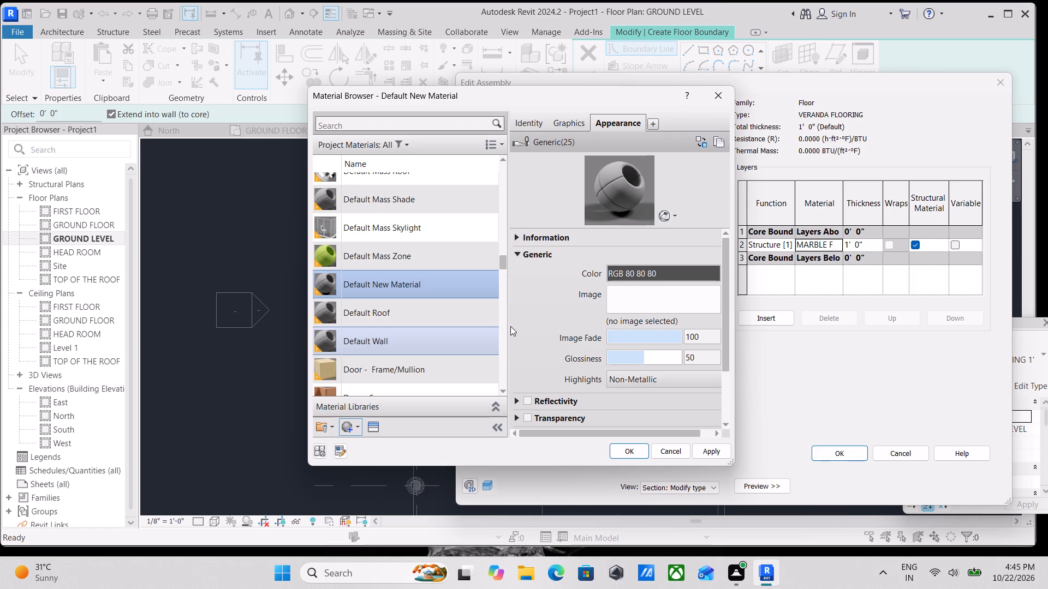
Rename the new default material as VERANDA AREA TILES.
scroll(491, 339, "down", 1)
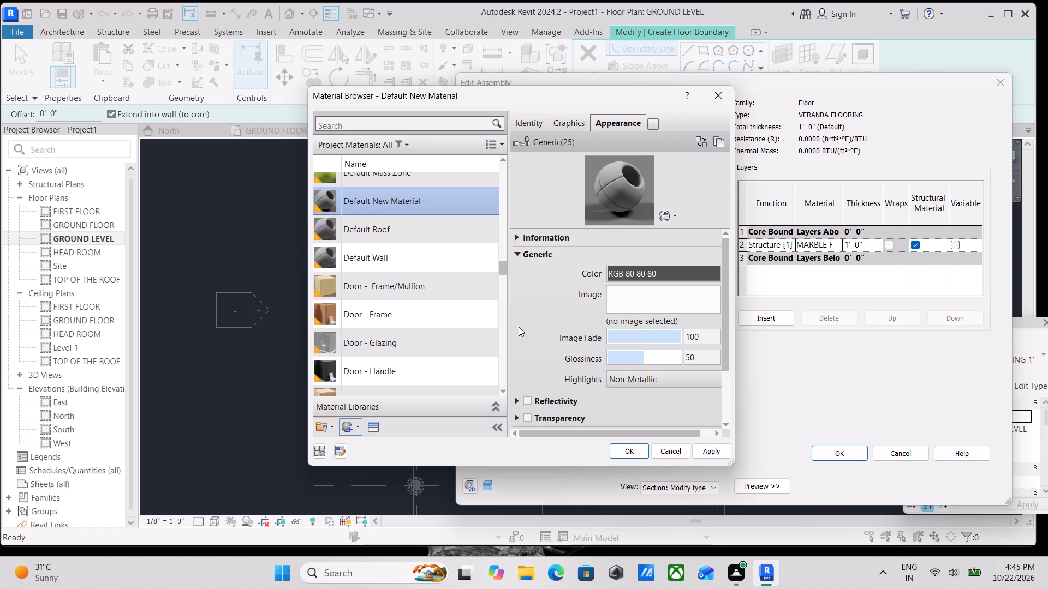
scroll(436, 337, "up", 1)
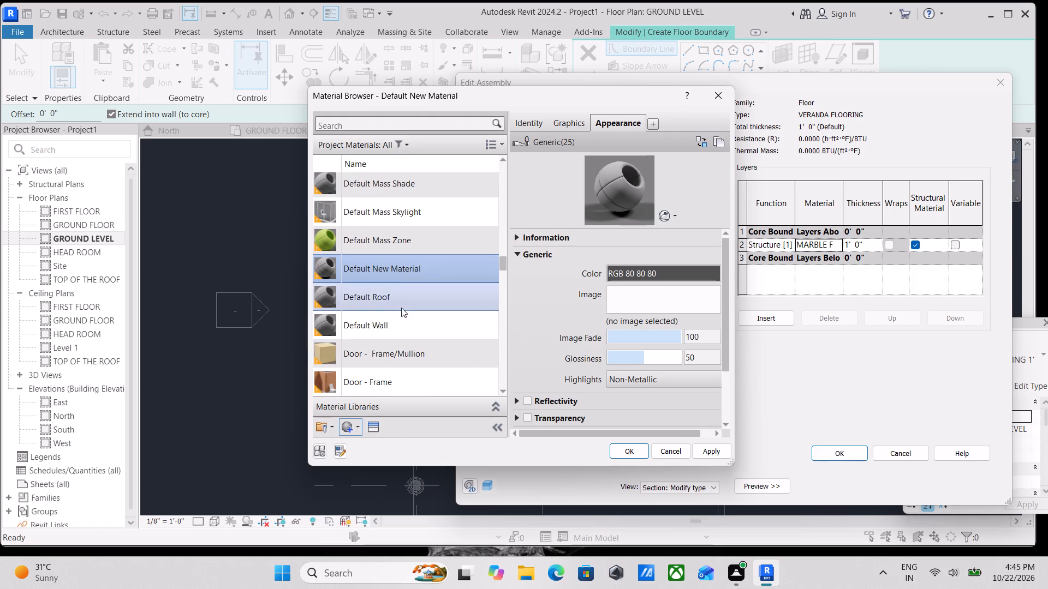
right_click(388, 268)
left_click(424, 326)
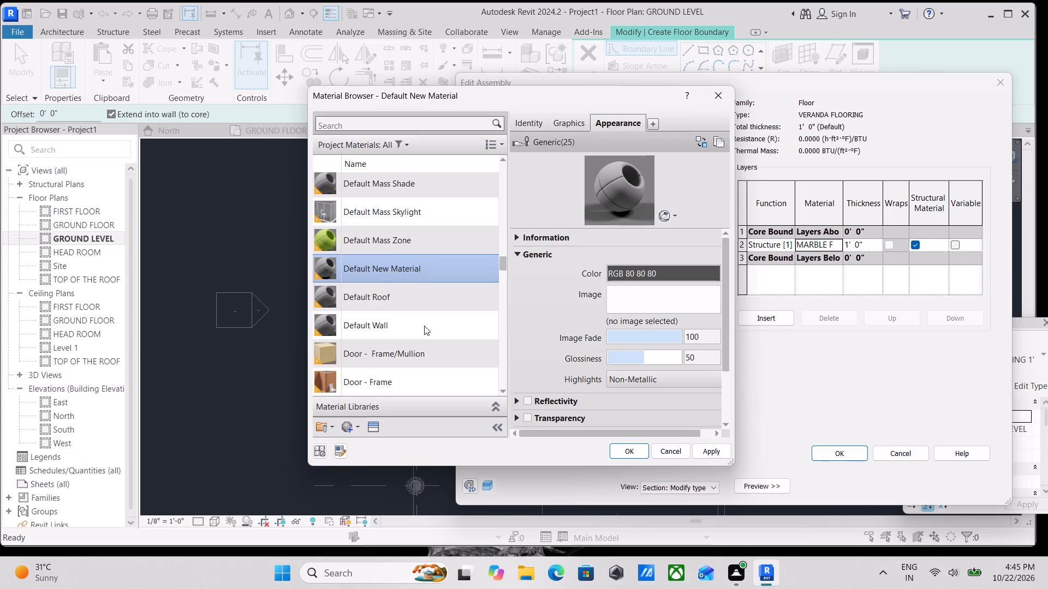
type("VERANDA")
key("space")
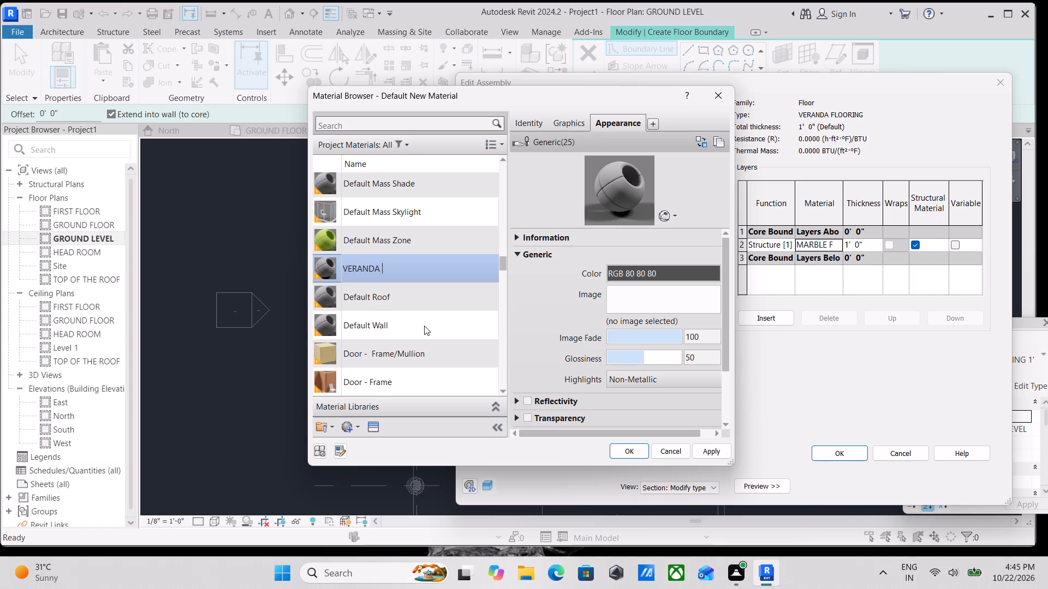
type("AREA")
key("space")
type("TILES")
Replace the VERANDA AREA TILES appearance with the Terra Cotta asset from the Appearance Library's Flooring: Tile category.
left_click(370, 421)
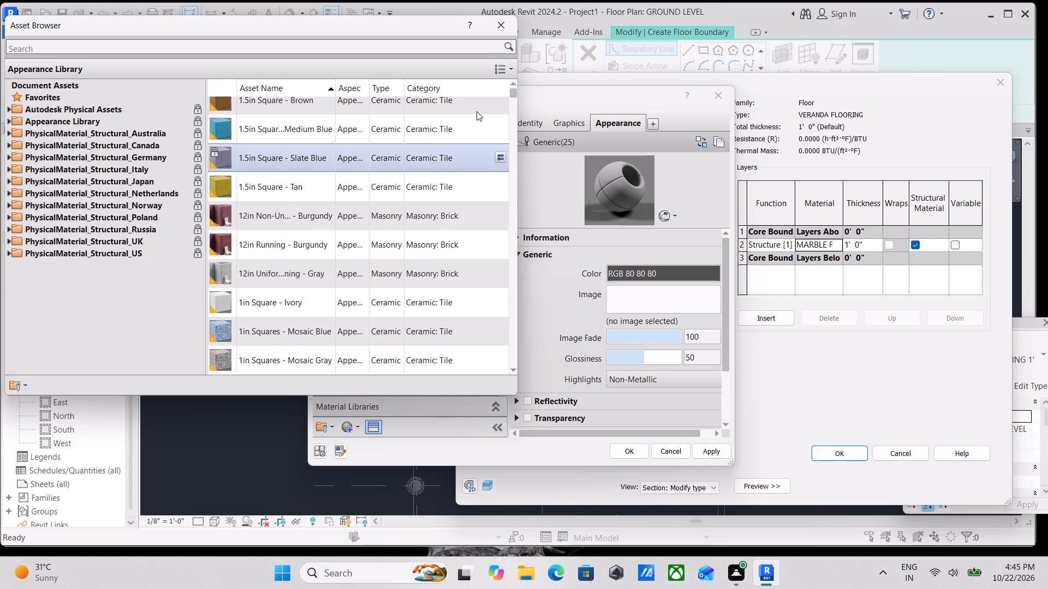
left_click(5, 121)
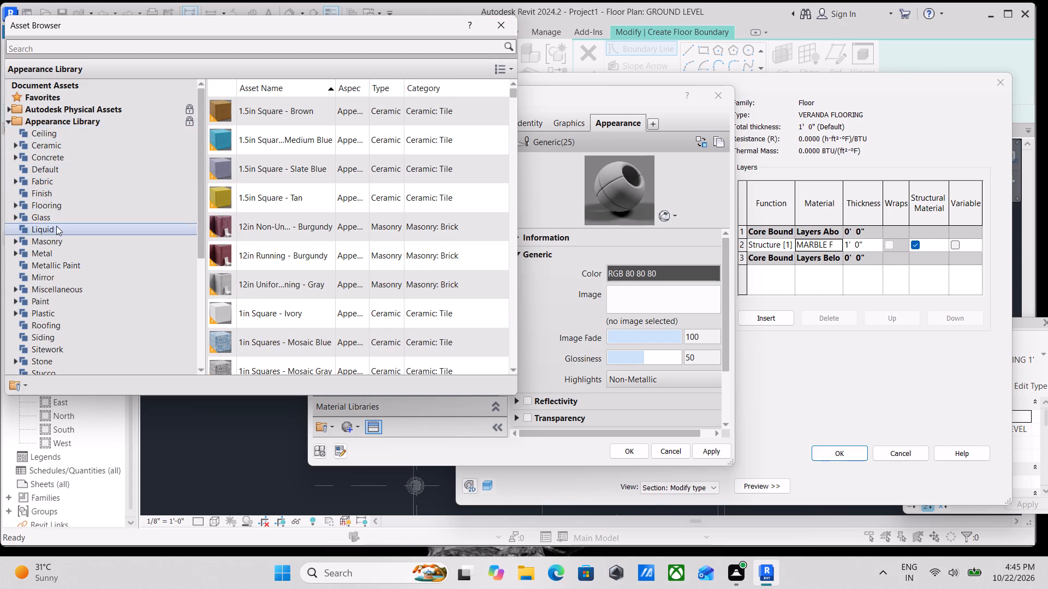
scroll(39, 352, "down", 1)
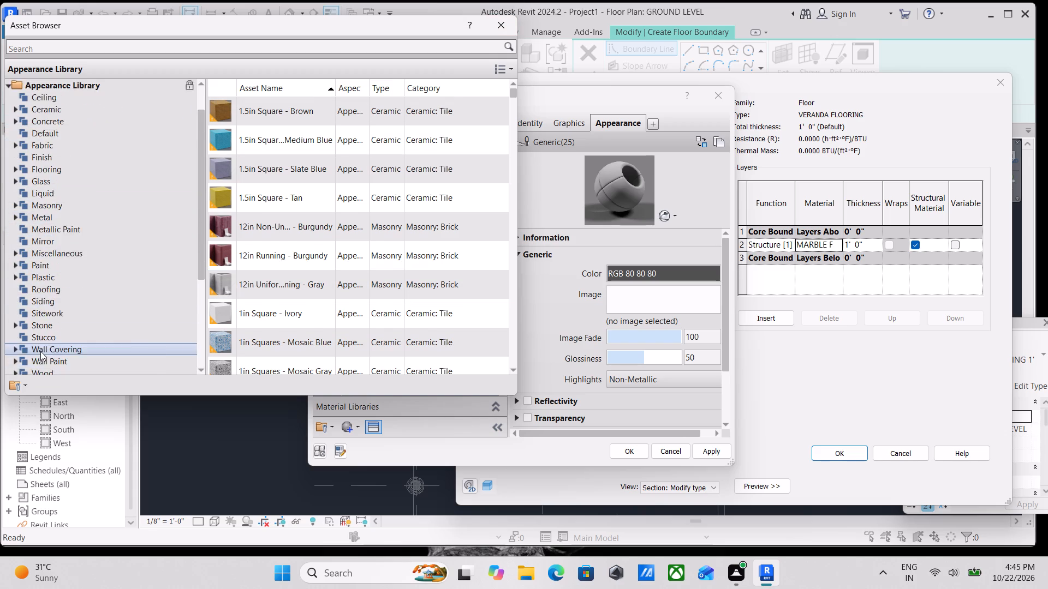
scroll(40, 351, "down", 1)
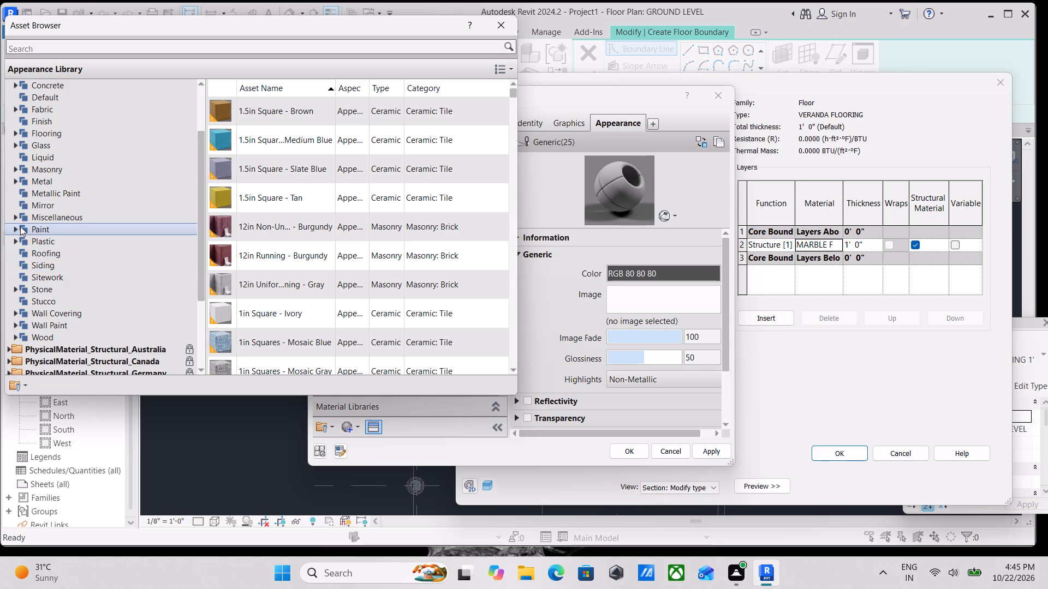
left_click(16, 289)
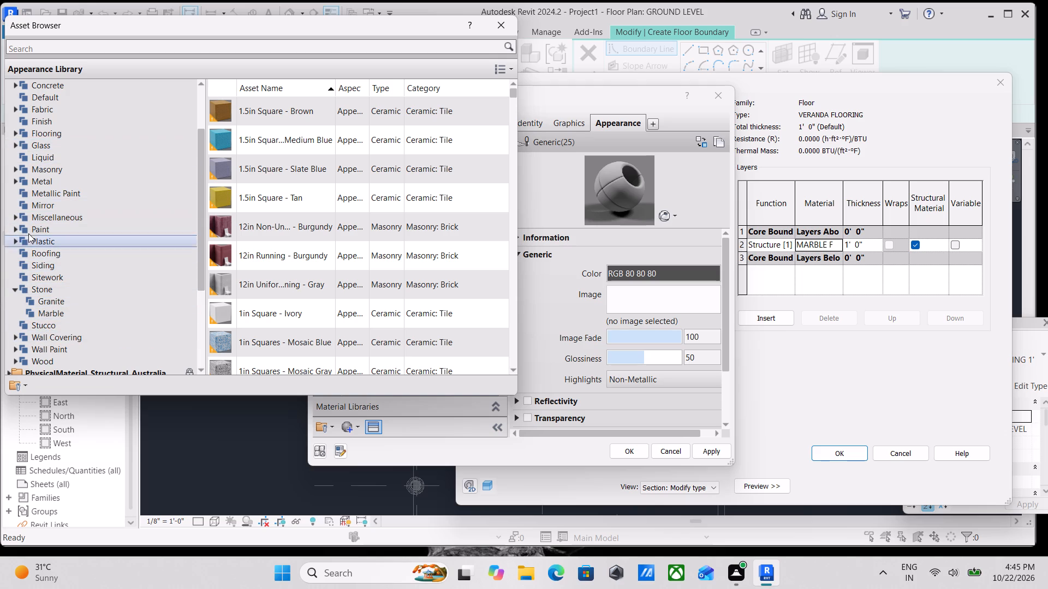
left_click(15, 130)
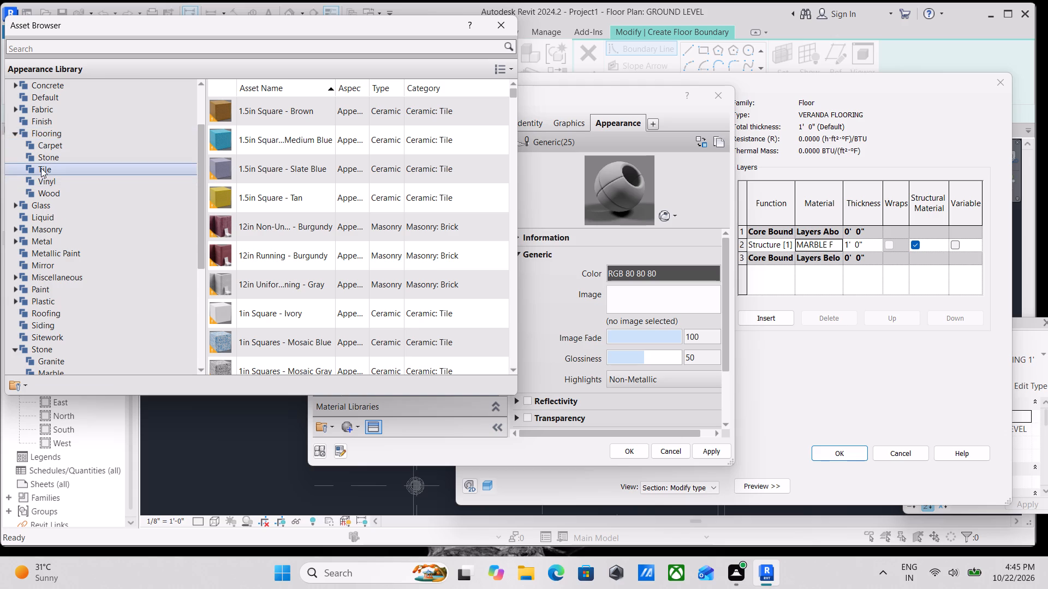
double_click(41, 168)
scroll(319, 203, "down", 2)
scroll(285, 262, "up", 3)
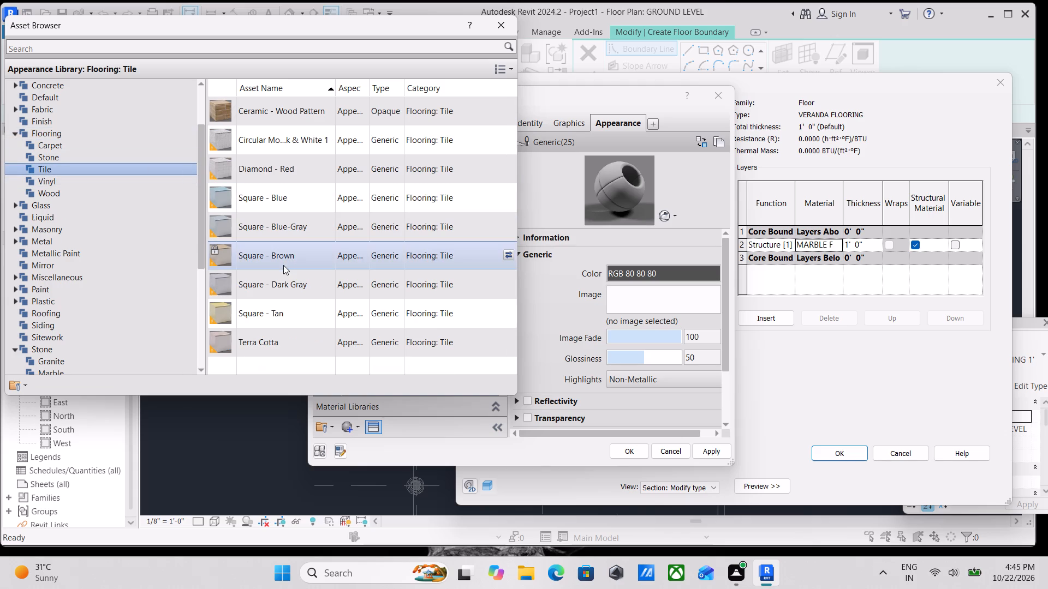
scroll(283, 265, "up", 1)
triple_click(275, 339)
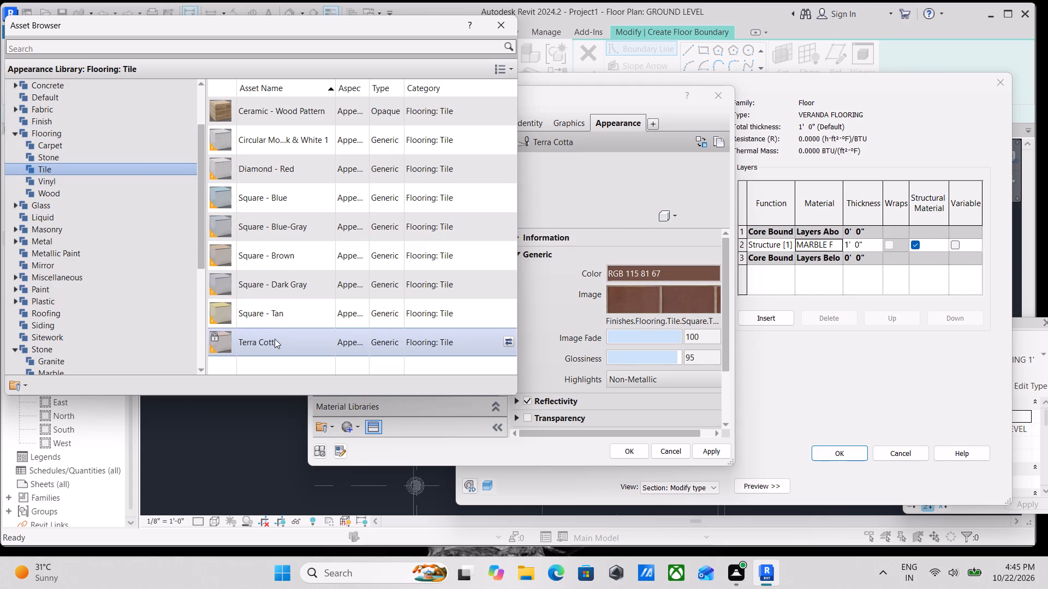
scroll(275, 339, "down", 2)
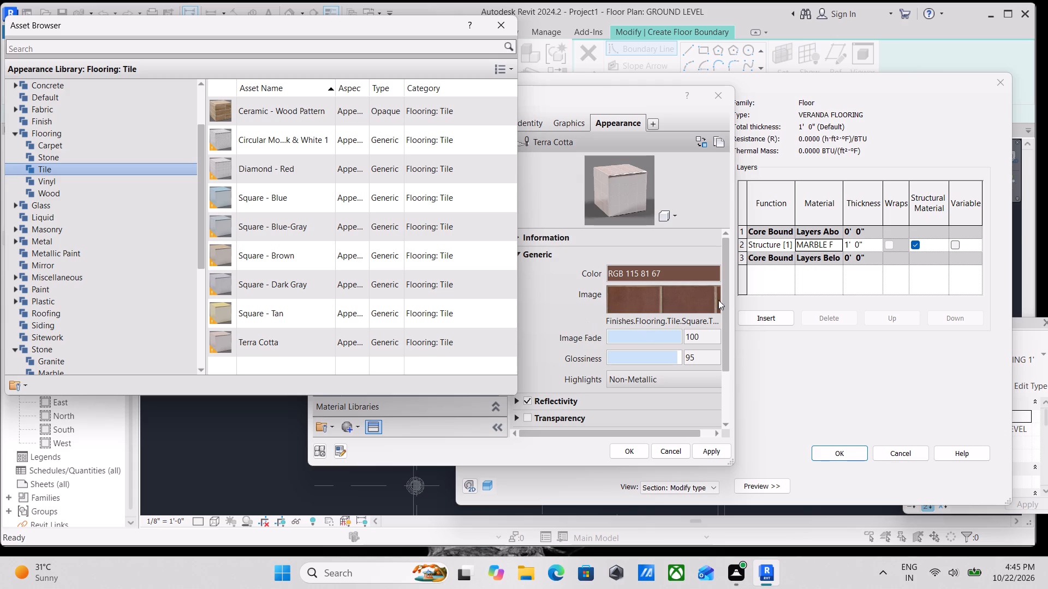
left_click(701, 271)
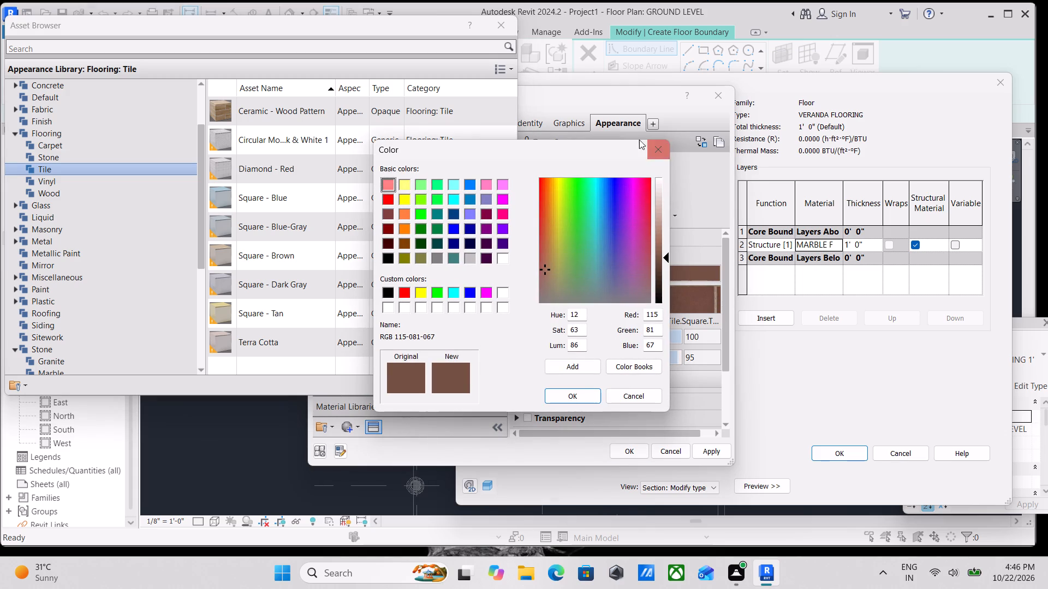
left_click(656, 146)
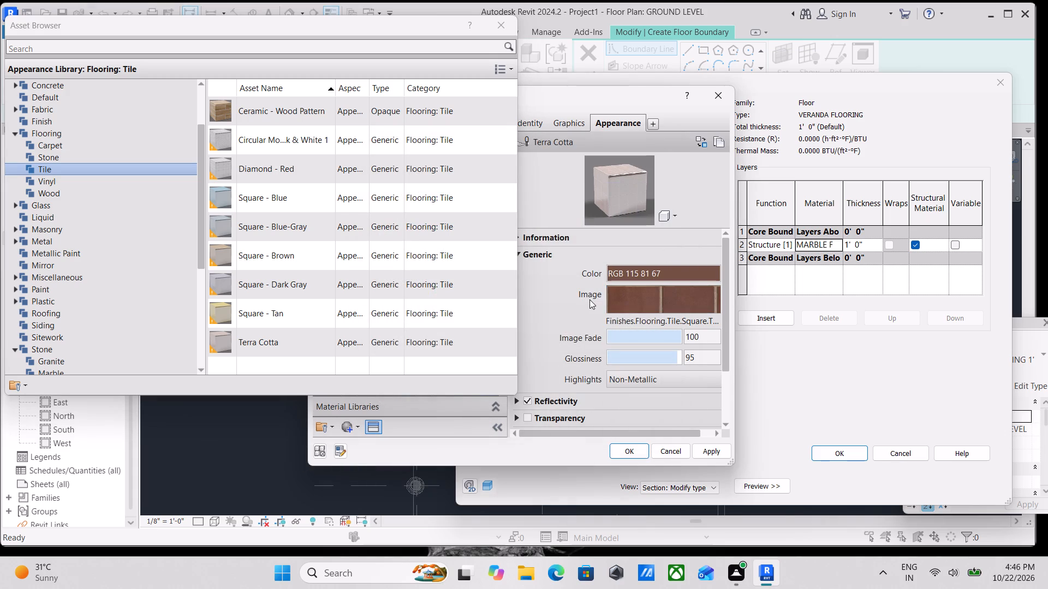
scroll(285, 323, "down", 1)
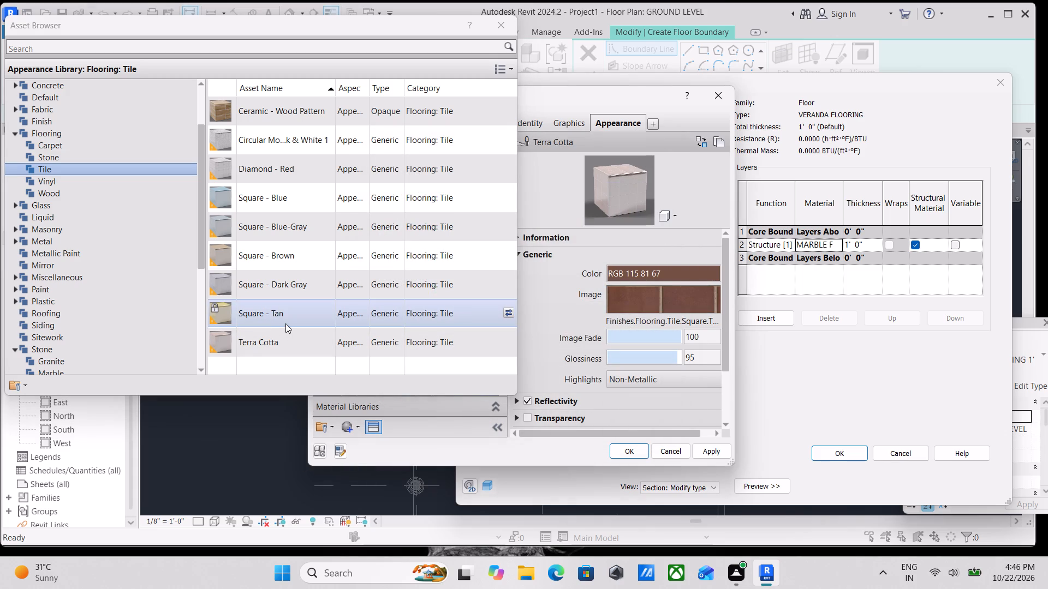
scroll(285, 323, "down", 1)
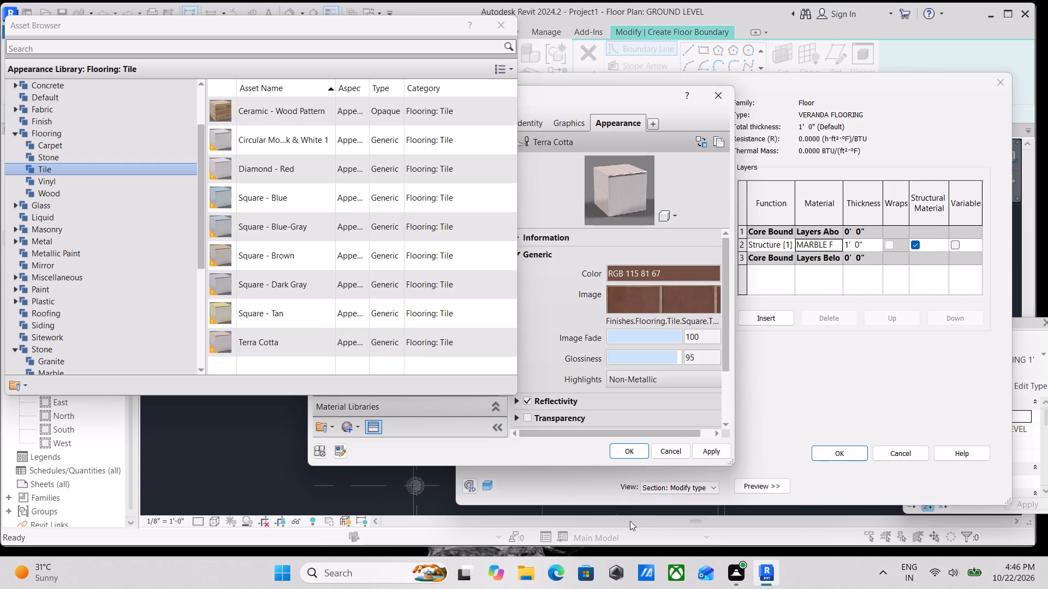
Assign VERANDA AREA TILES to the structure layer and accept the VERANDA FLOORING type settings.
left_click(714, 454)
left_click(632, 447)
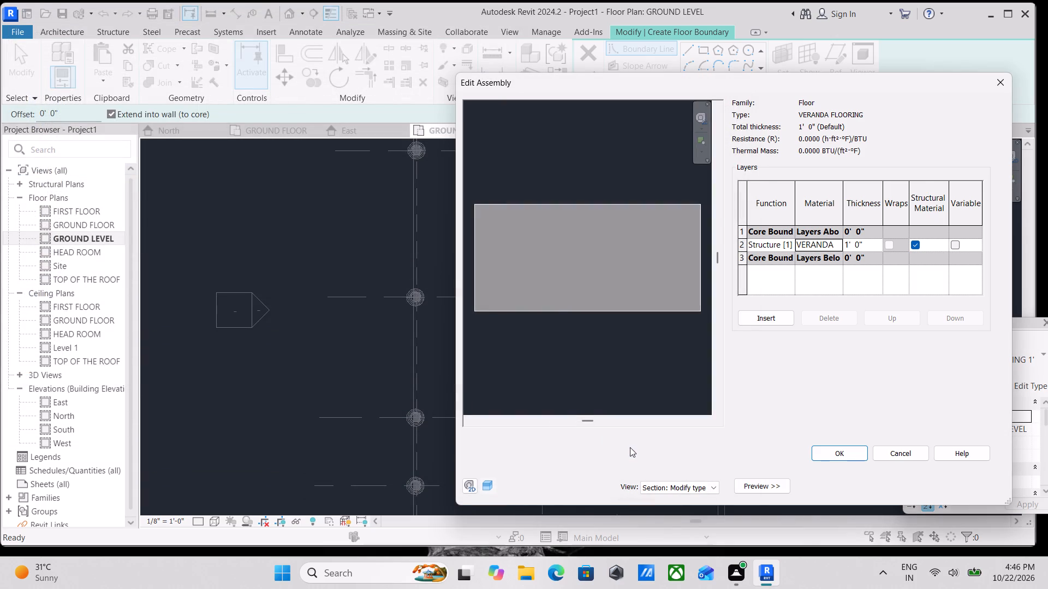
left_click(844, 455)
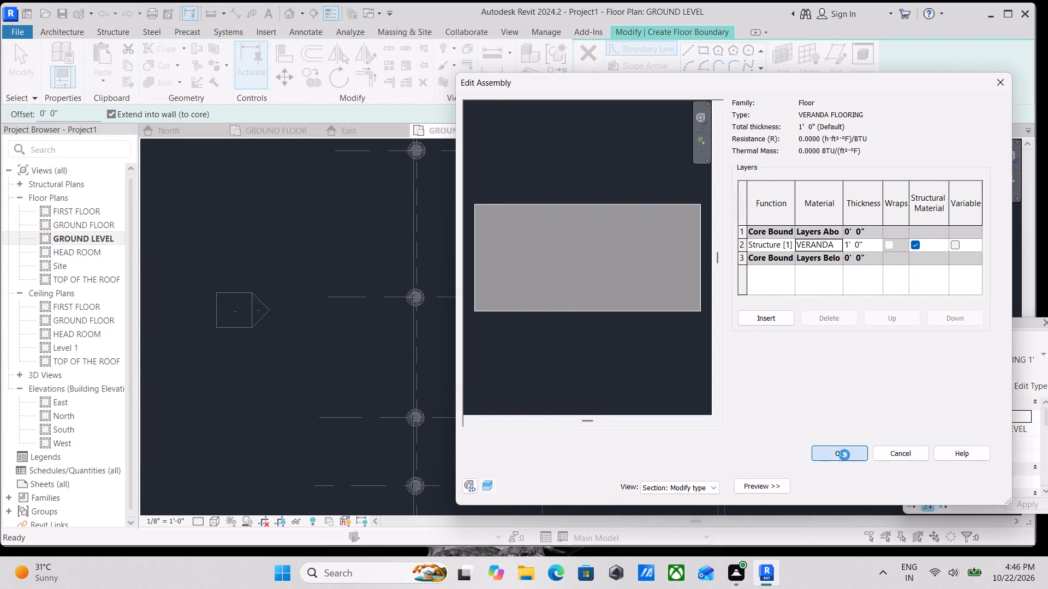
left_click(973, 486)
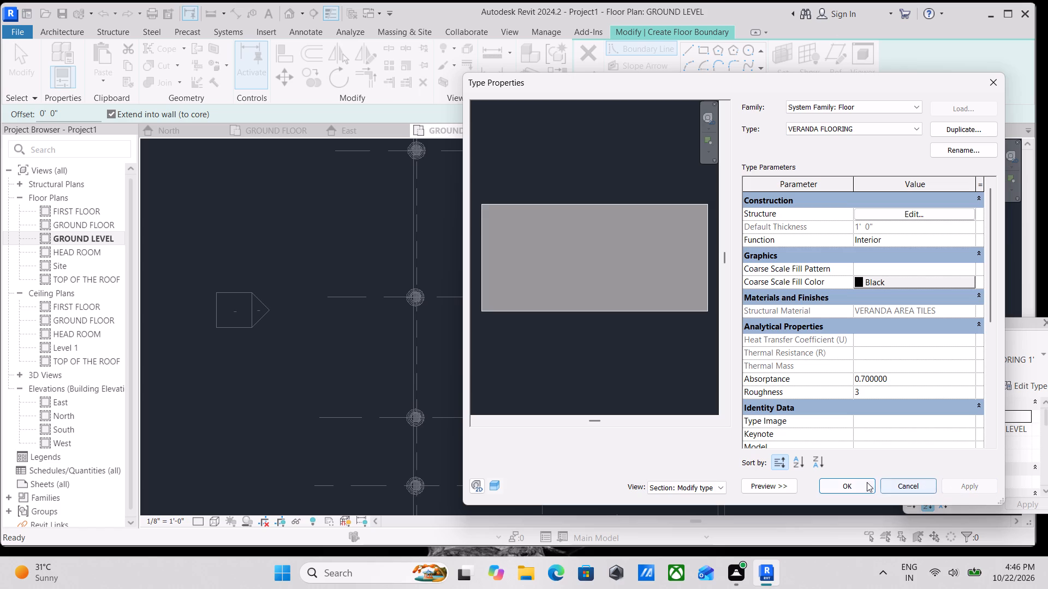
left_click(866, 484)
Draw boundary lines from the passage's outer corner at grid A to the house's outer wall, then along that wall to the marble floor's corner at grid 5.
scroll(429, 281, "down", 1)
middle_click_drag(430, 284, 434, 297)
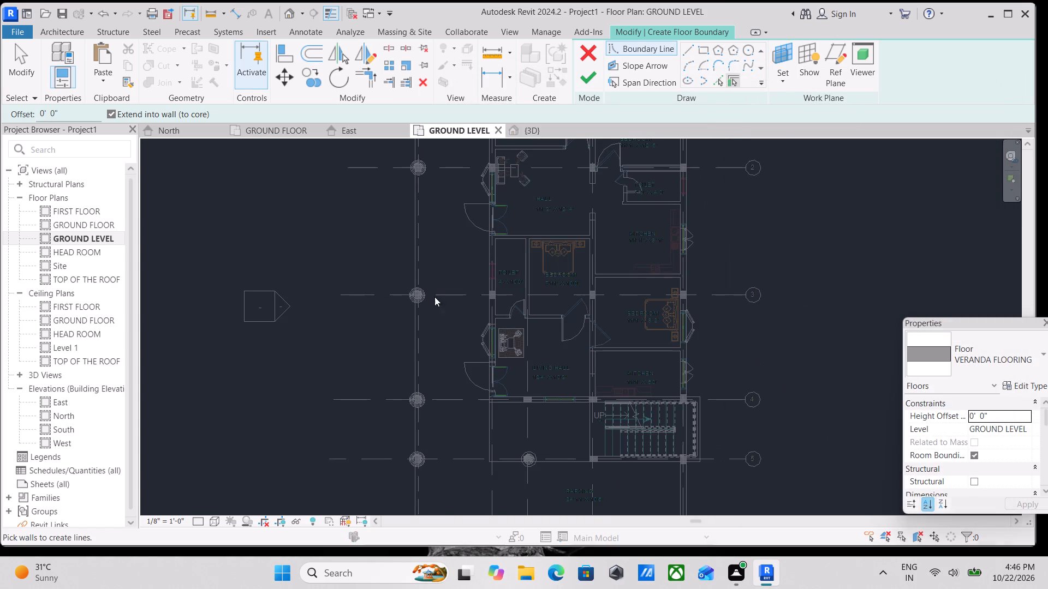
middle_click_drag(434, 297, 450, 357)
scroll(462, 295, "down", 1)
middle_click_drag(462, 295, 448, 382)
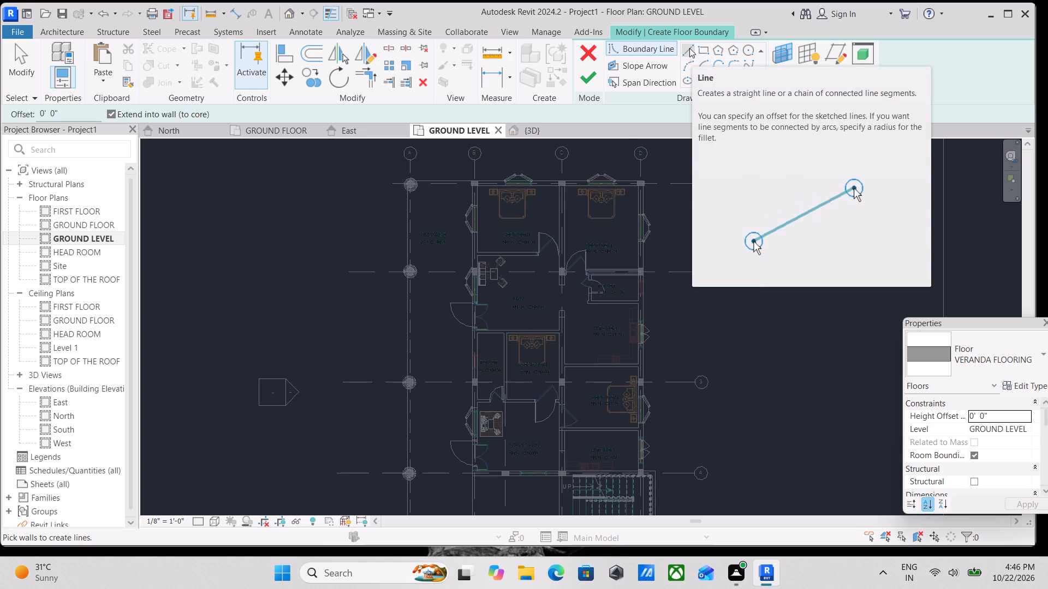
left_click(689, 48)
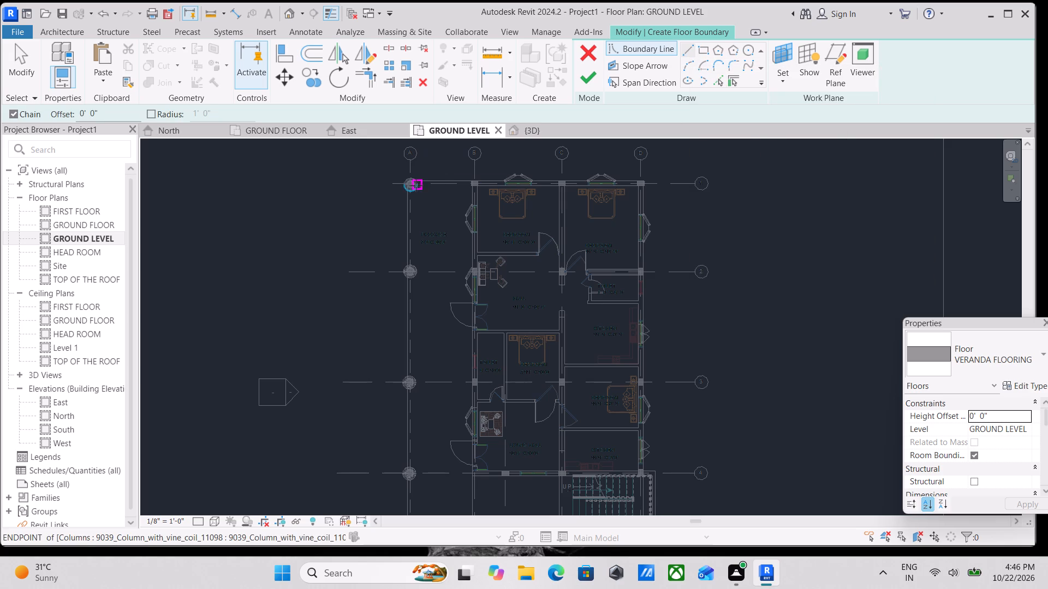
scroll(414, 186, "up", 6)
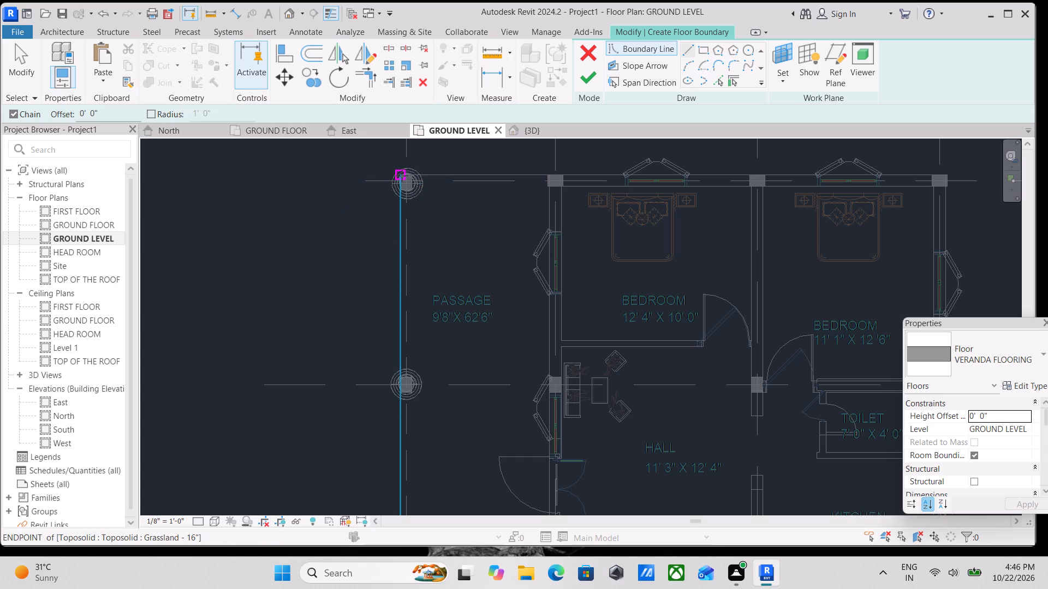
left_click(402, 176)
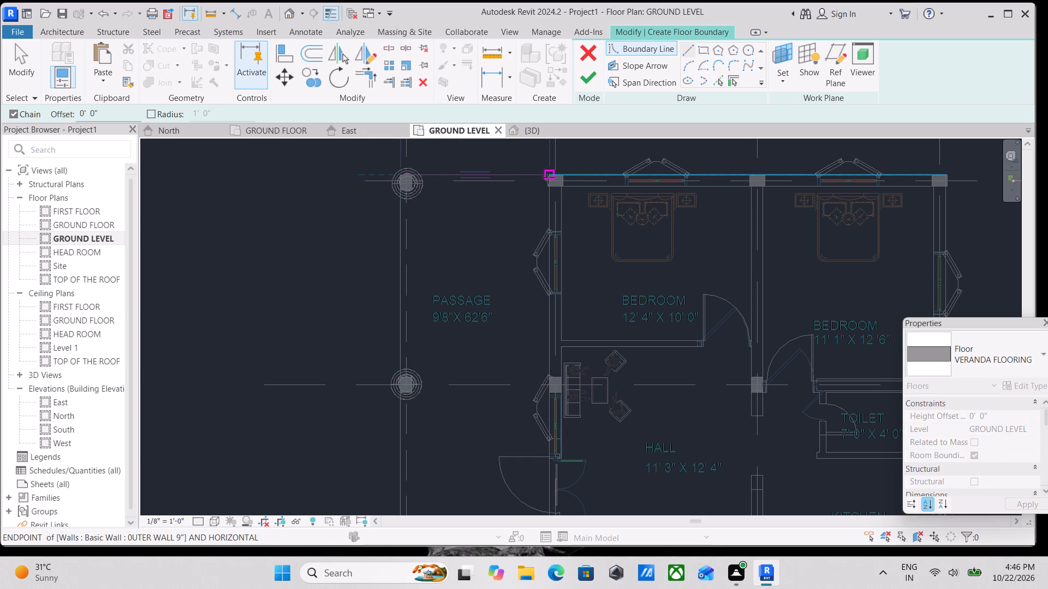
left_click(548, 177)
middle_click_drag(543, 362, 547, 56)
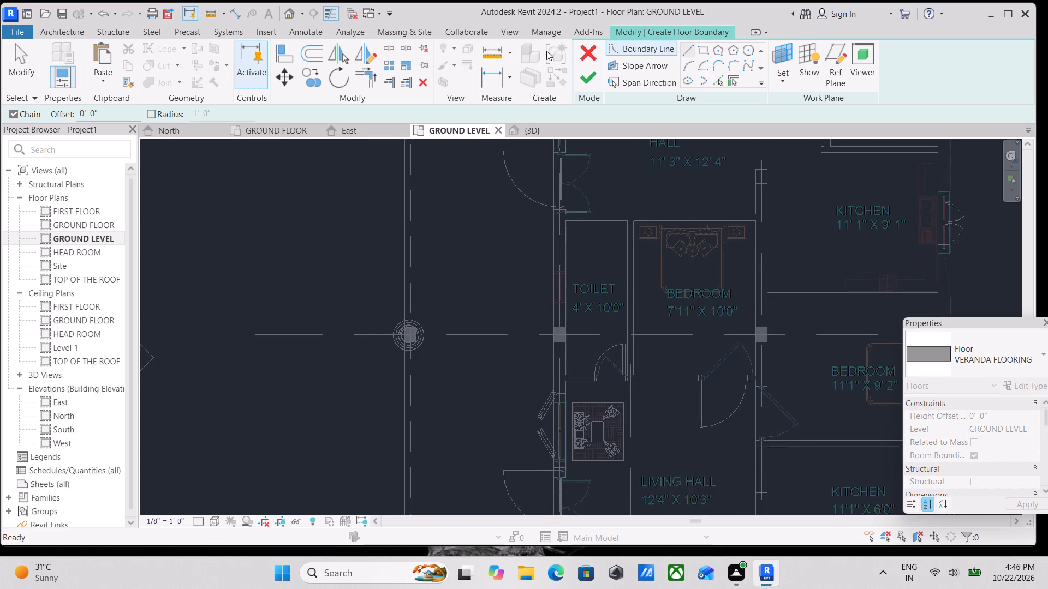
scroll(494, 406, "down", 1)
middle_click_drag(495, 405, 545, 101)
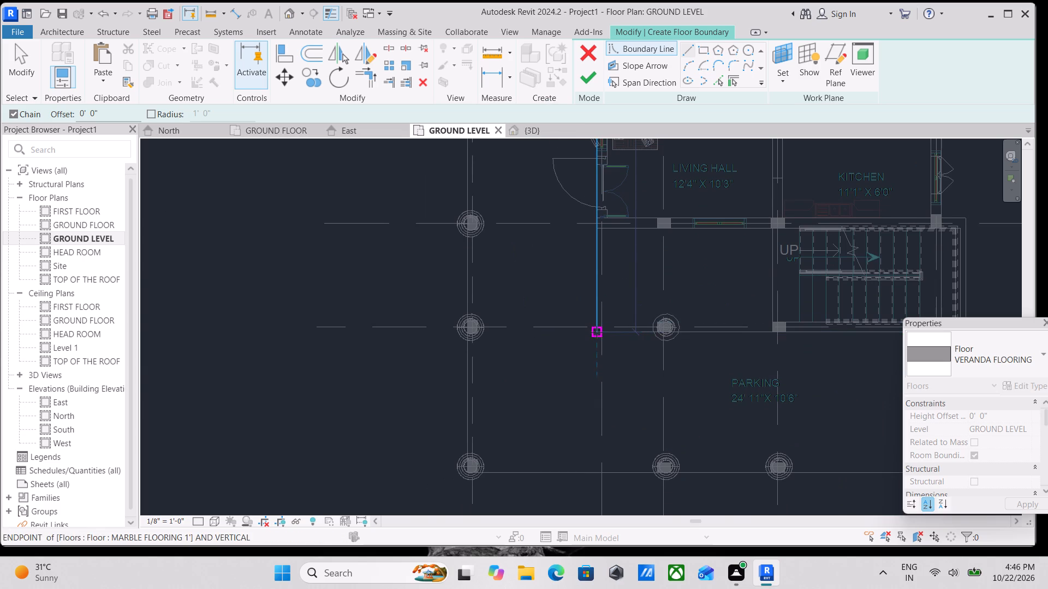
left_click(597, 332)
Continue the boundary about 25'-8" along the marble floor's edge at grid 5, then 10'-6" along the parking area's outer side.
middle_click_drag(634, 317, 315, 280)
middle_click_drag(556, 306, 536, 306)
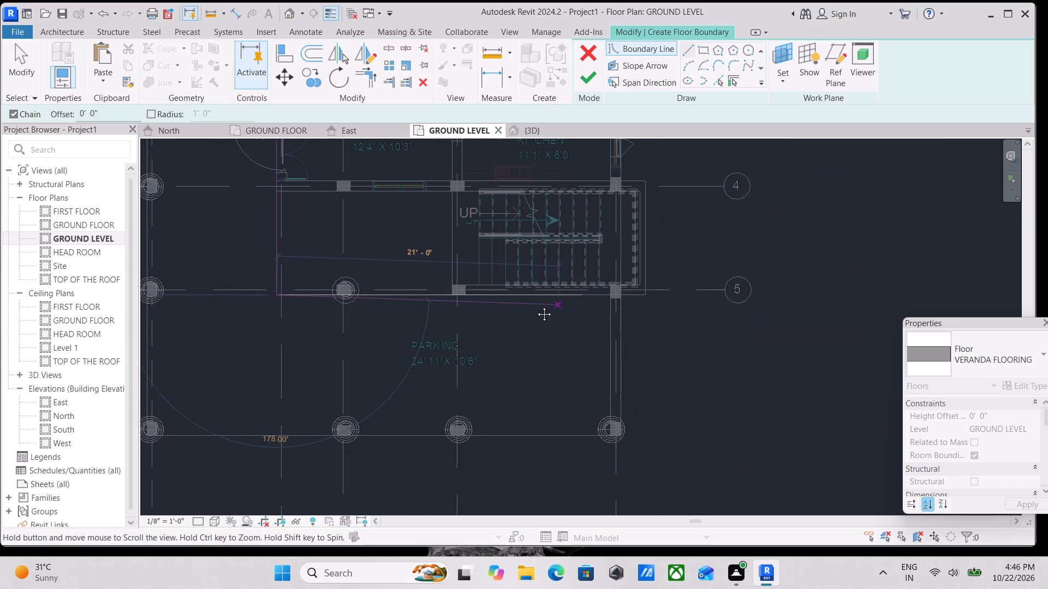
middle_click_drag(536, 306, 535, 306)
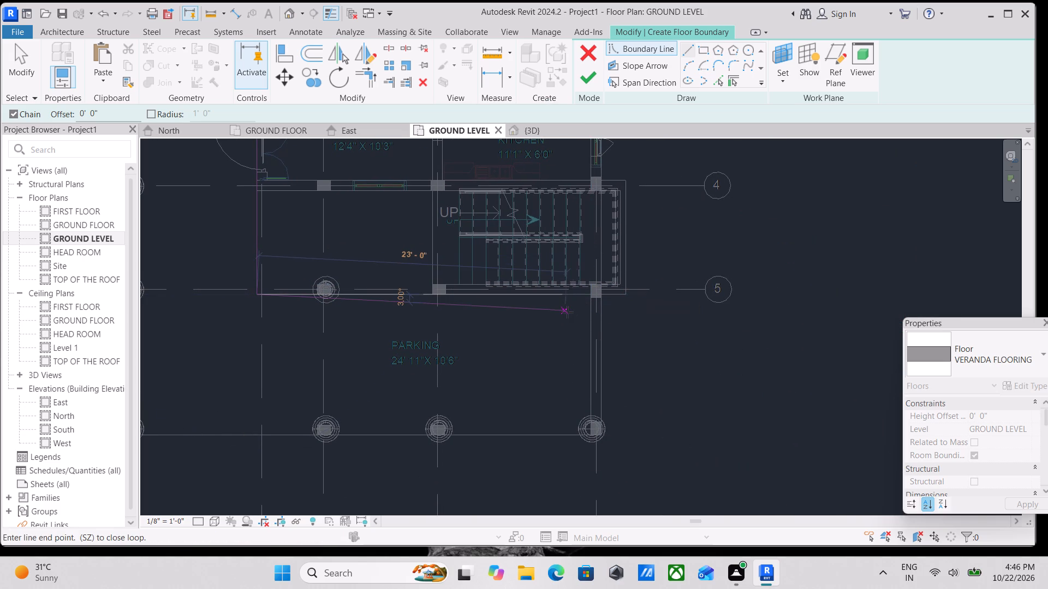
left_click(601, 293)
middle_click_drag(609, 427, 604, 328)
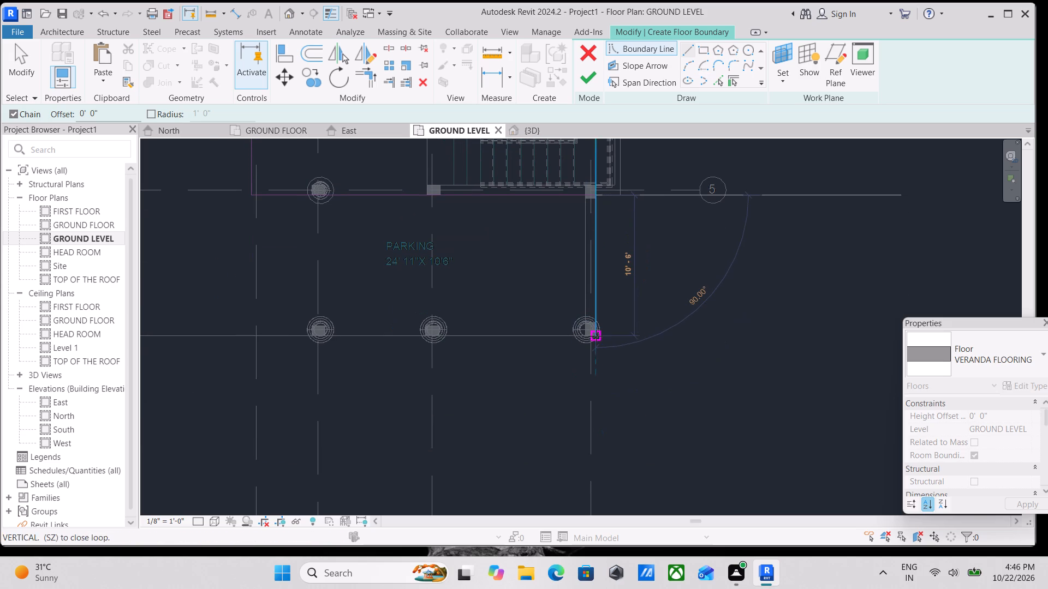
left_click(599, 334)
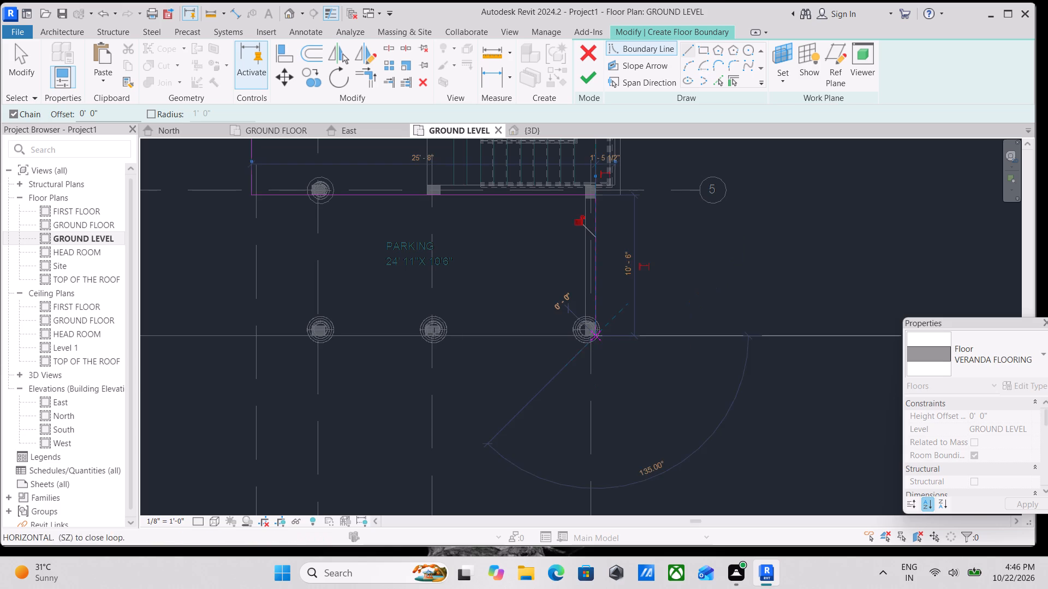
Continue the boundary about 35' along the parking area's outer edge to the outer corner of the column at grid A.
middle_click_drag(428, 334, 699, 310)
middle_click_drag(352, 260, 545, 322)
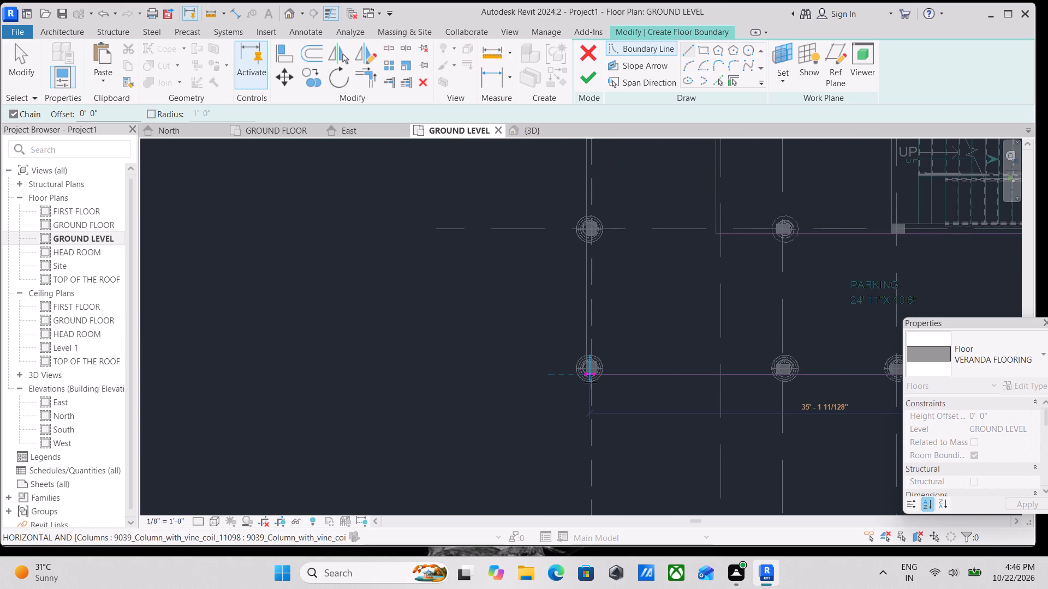
scroll(589, 373, "up", 3)
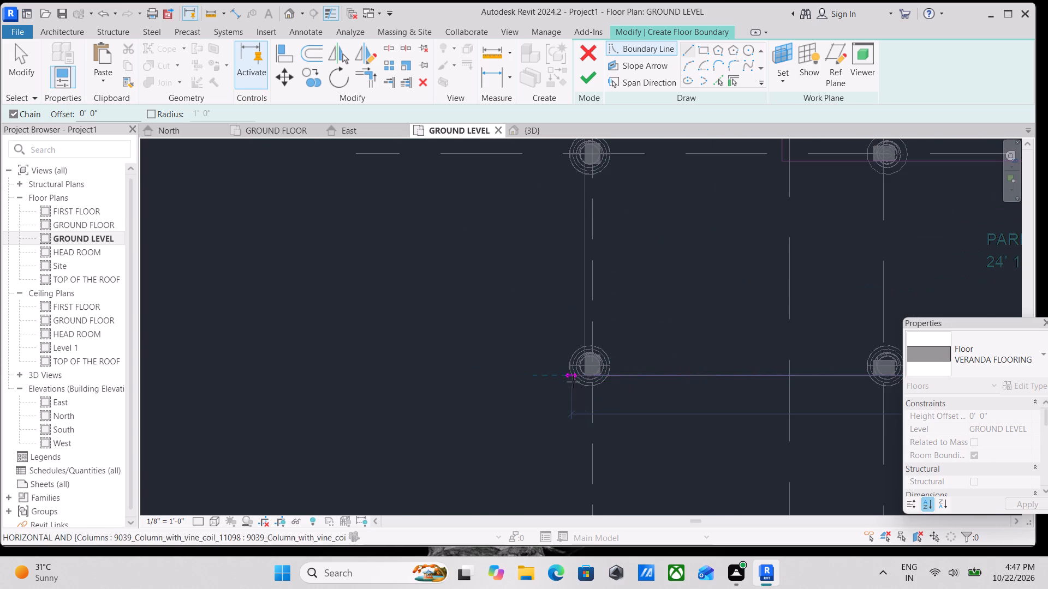
left_click(584, 375)
Close the boundary loop with a line along the grid A columns up to the passage's outer starting corner.
scroll(591, 143, "down", 1)
middle_click_drag(591, 143, 580, 339)
scroll(594, 197, "down", 2)
middle_click_drag(594, 197, 568, 422)
middle_click_drag(567, 219, 542, 407)
scroll(566, 219, "down", 1)
middle_click_drag(541, 268, 529, 398)
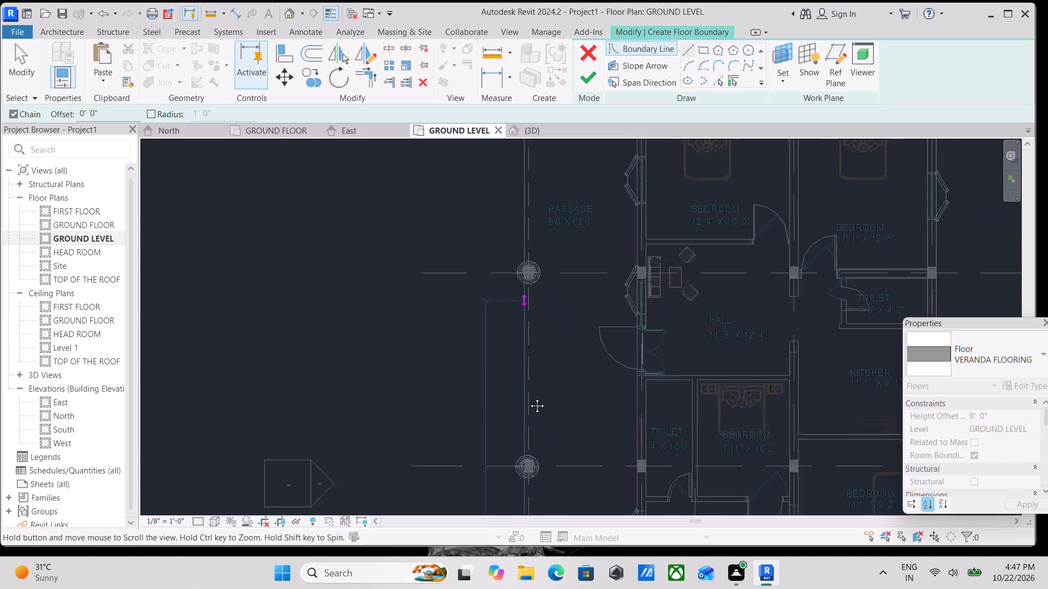
middle_click_drag(529, 398, 532, 494)
scroll(530, 479, "down", 1)
middle_click_drag(537, 293, 537, 350)
scroll(537, 337, "up", 1)
scroll(517, 416, "up", 5)
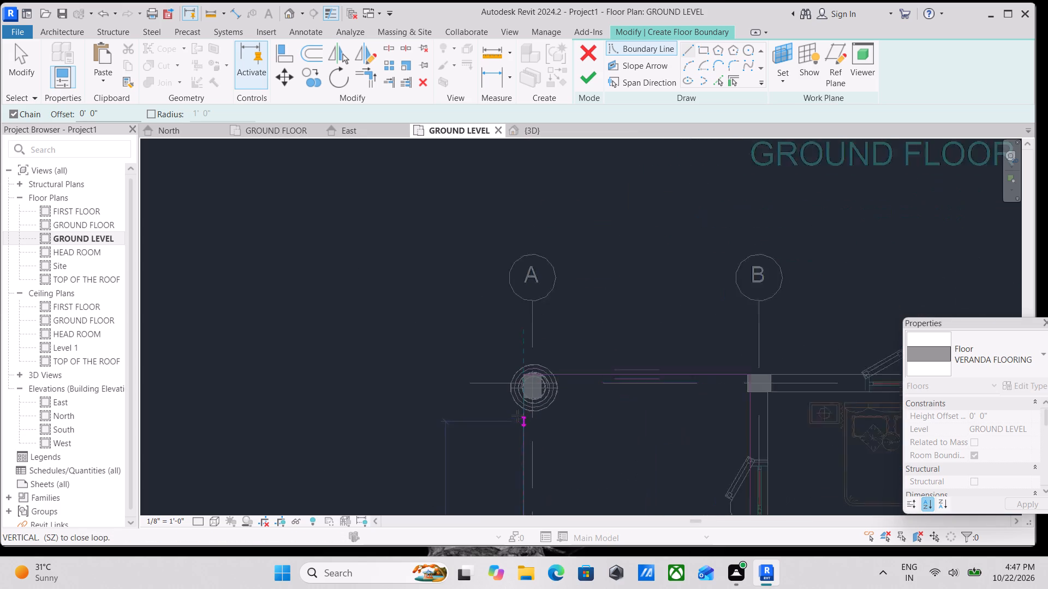
scroll(517, 416, "up", 1)
left_click(525, 371)
Finish the boundary sketch to create the VERANDA FLOORING floor over the passage and parking area.
scroll(525, 371, "down", 5)
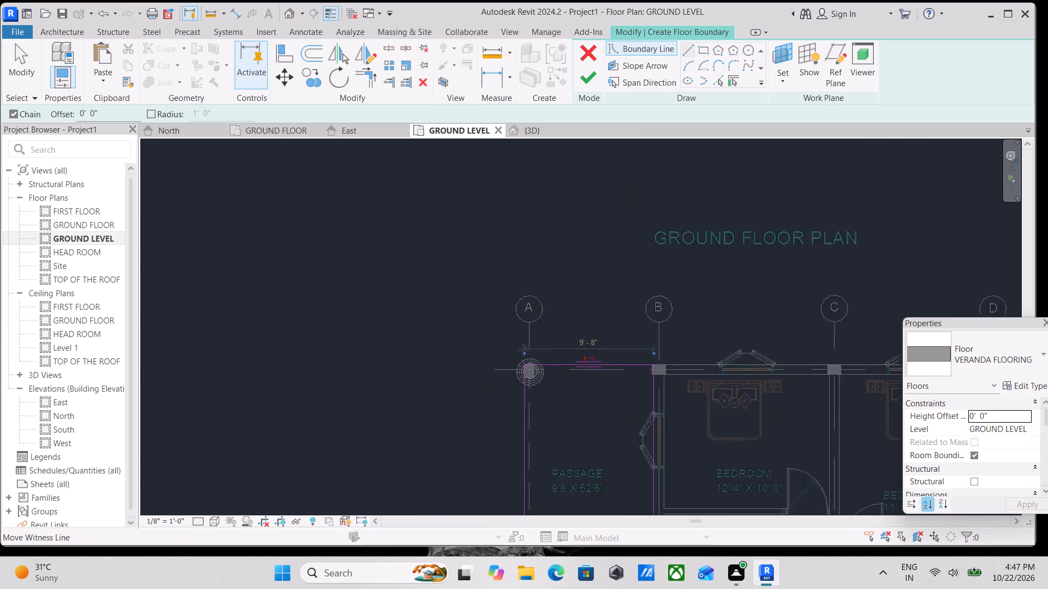
scroll(523, 350, "down", 4)
middle_click_drag(577, 308, 452, 136)
scroll(448, 255, "down", 2)
middle_click_drag(448, 217, 450, 130)
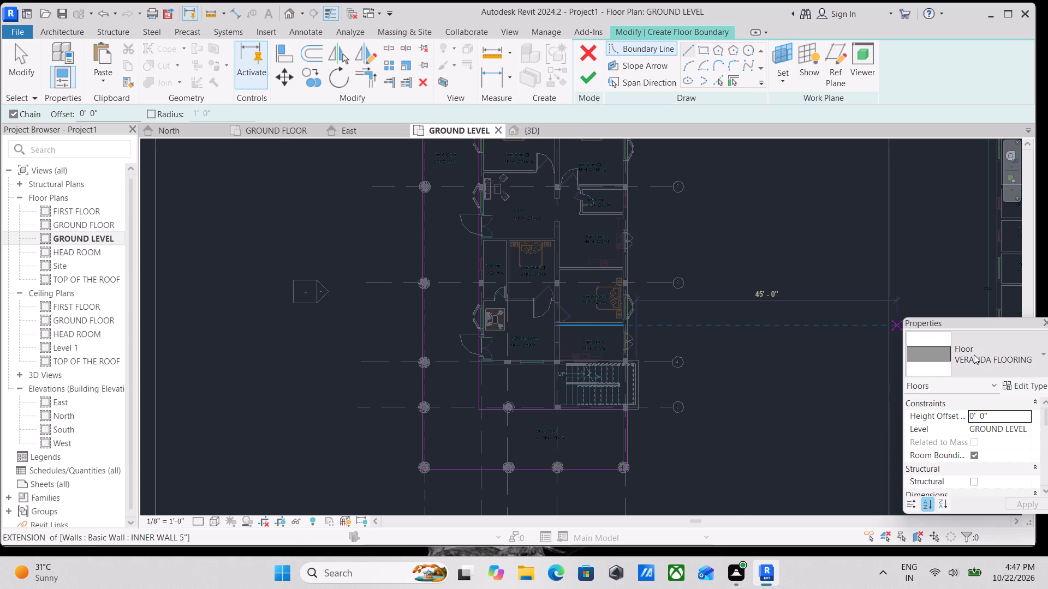
left_click(586, 75)
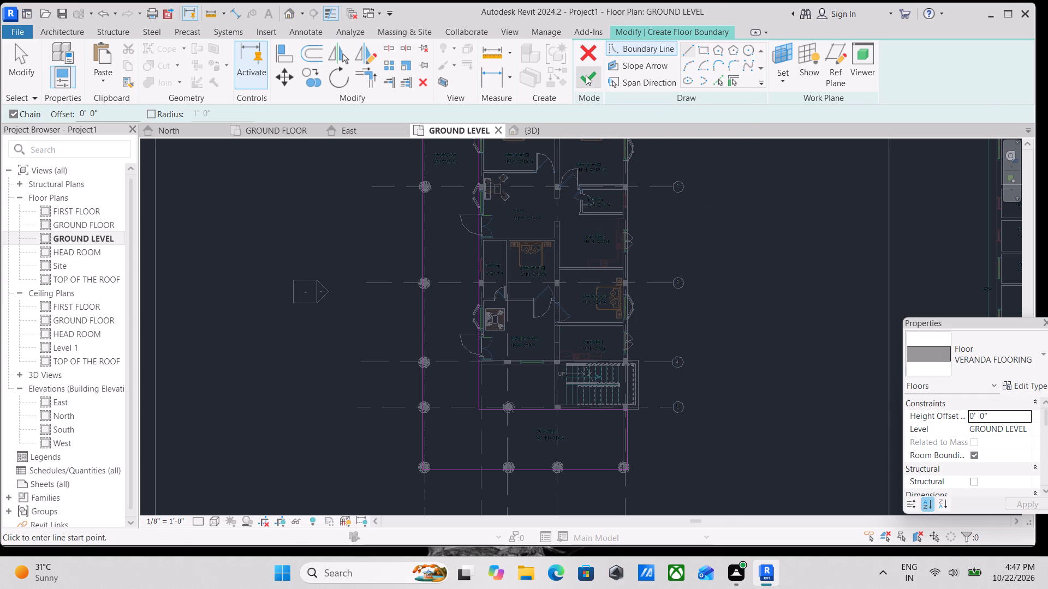
scroll(567, 157, "down", 2)
scroll(503, 167, "down", 2)
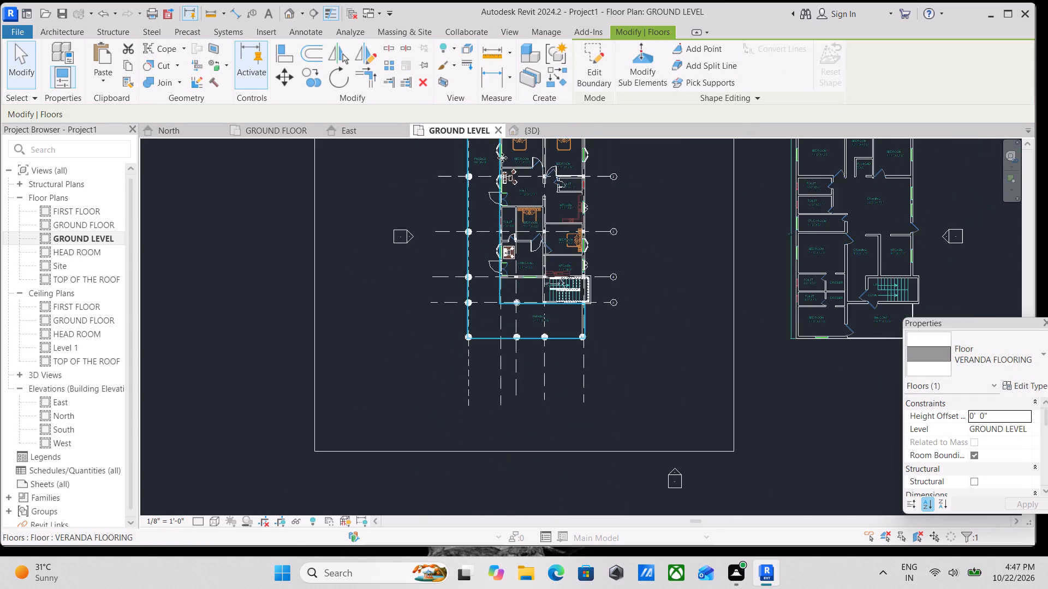
Inspect the veranda tiles in the 3D view, especially where they meet the marble floor and the columns.
left_click(540, 126)
scroll(555, 224, "down", 3)
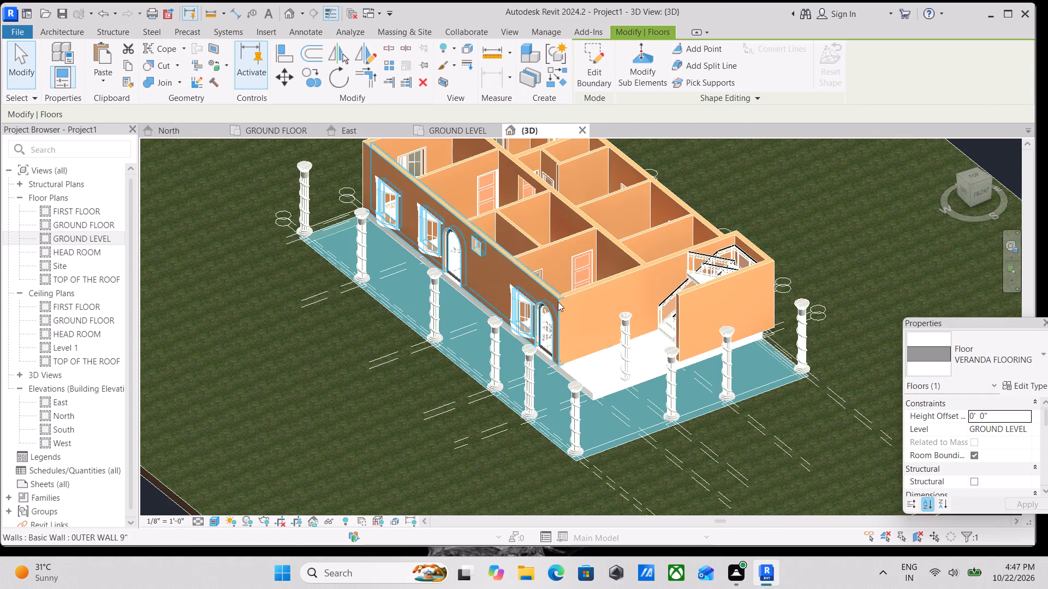
key("Escape")
scroll(608, 426, "up", 7)
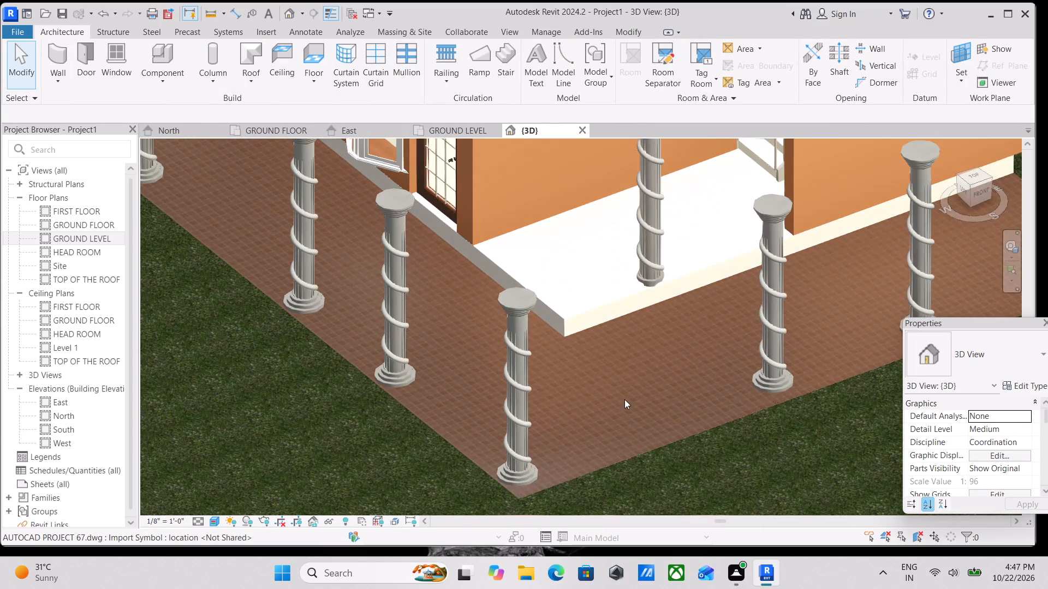
middle_click_drag(624, 399, 541, 443)
scroll(525, 357, "up", 3)
middle_click_drag(481, 384, 579, 409)
scroll(529, 404, "down", 2)
middle_click_drag(521, 403, 604, 435)
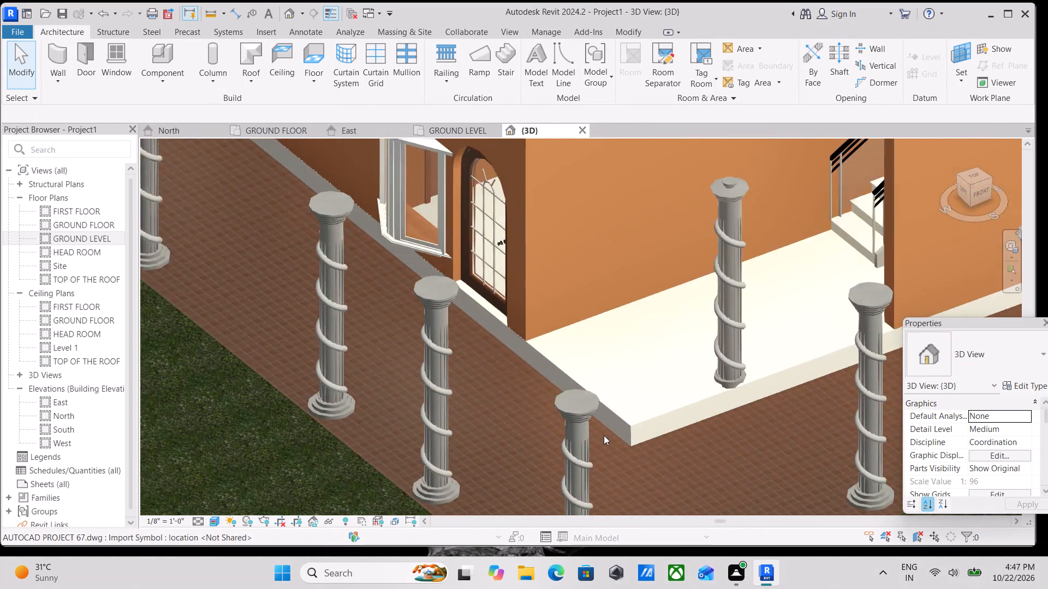
scroll(607, 431, "down", 2)
middle_click_drag(607, 431, 642, 383)
scroll(653, 372, "down", 2)
middle_click_drag(653, 372, 644, 412)
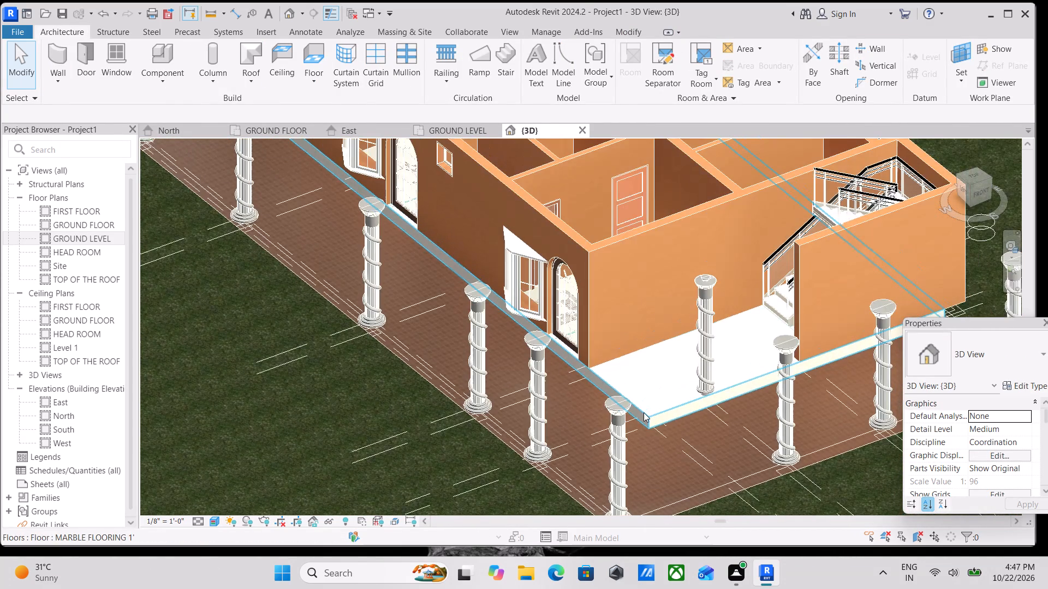
scroll(644, 412, "down", 2)
scroll(462, 372, "up", 3)
middle_click_drag(635, 354, 589, 339)
scroll(615, 342, "down", 1)
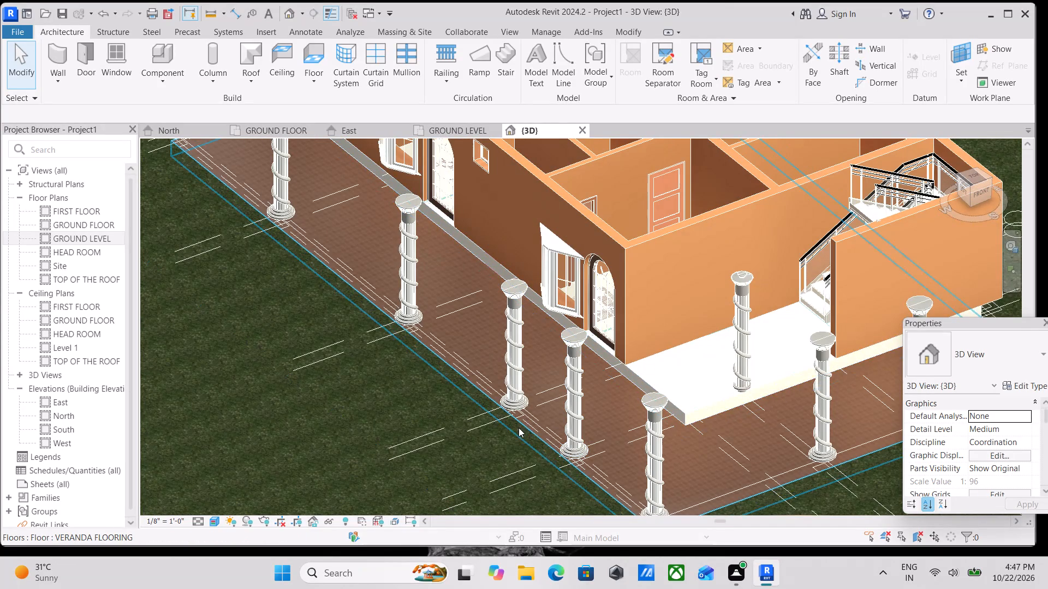
Change the level of the VERANDA FLOORING floor to GROUND FLOOR.
left_click(524, 424)
scroll(524, 424, "down", 3)
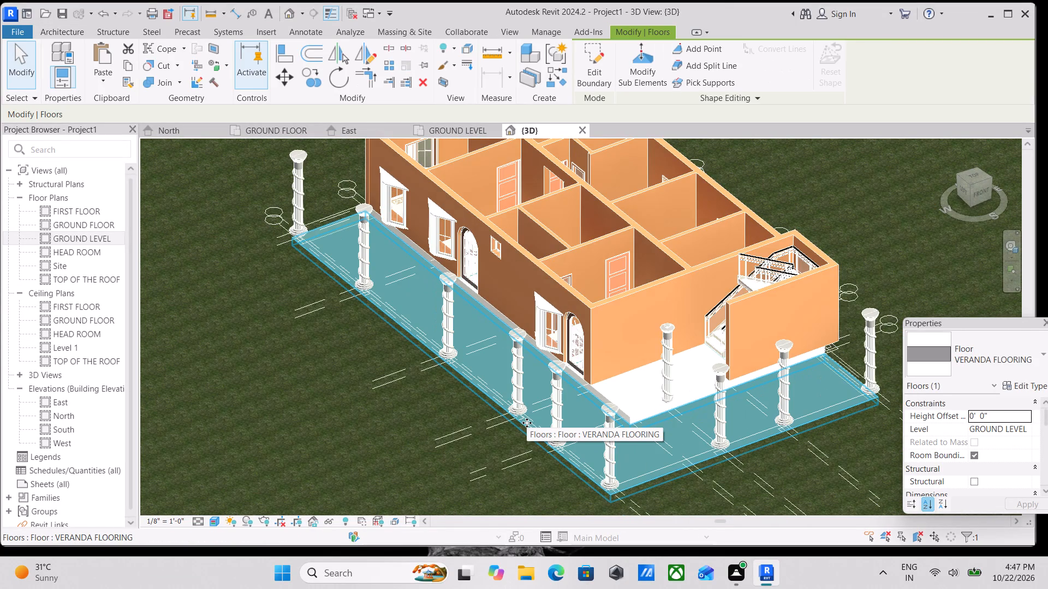
scroll(585, 420, "down", 2)
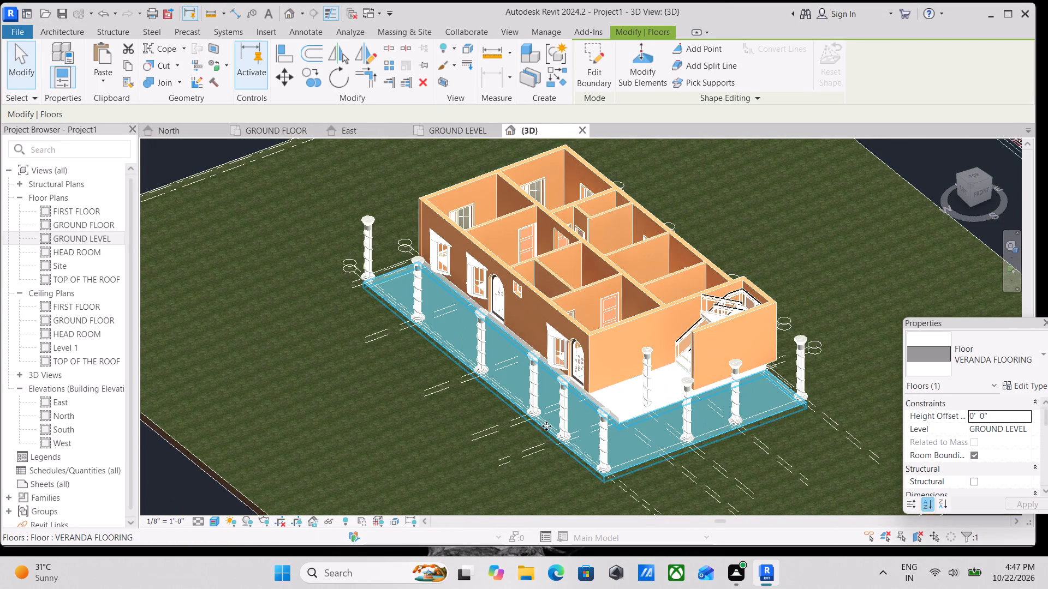
middle_click_drag(554, 426, 698, 350, "shift")
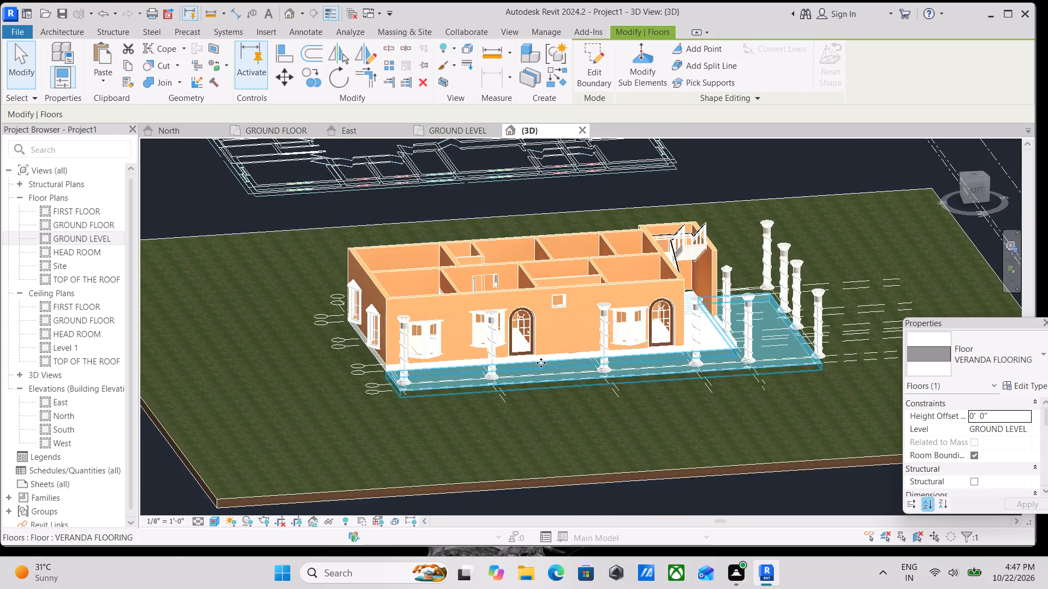
scroll(538, 363, "up", 5)
middle_click_drag(467, 386, 340, 380)
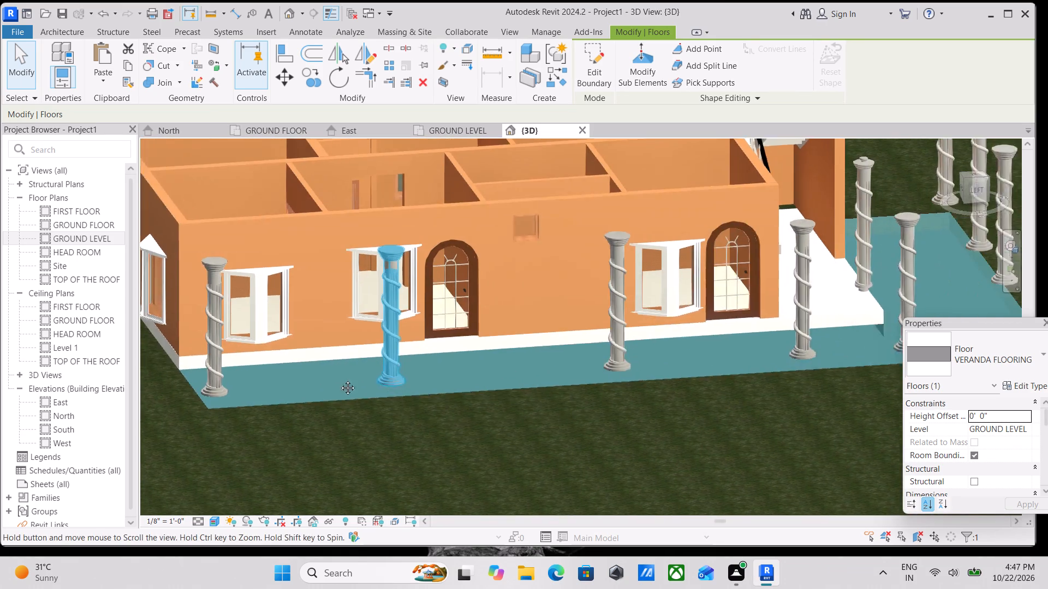
middle_click_drag(340, 380, 304, 376)
middle_click_drag(617, 371, 428, 369)
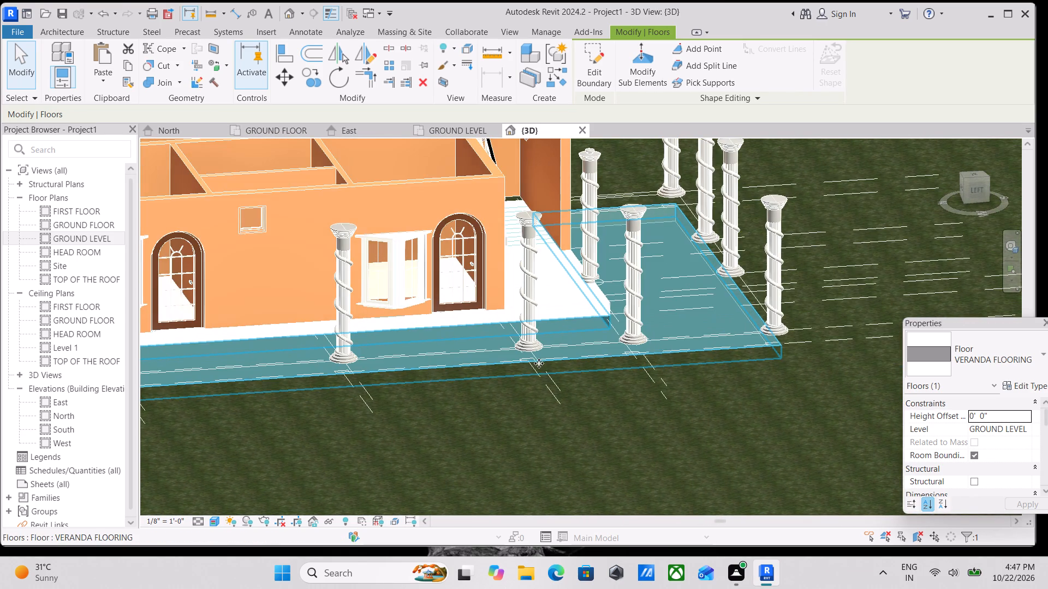
scroll(578, 348, "up", 1)
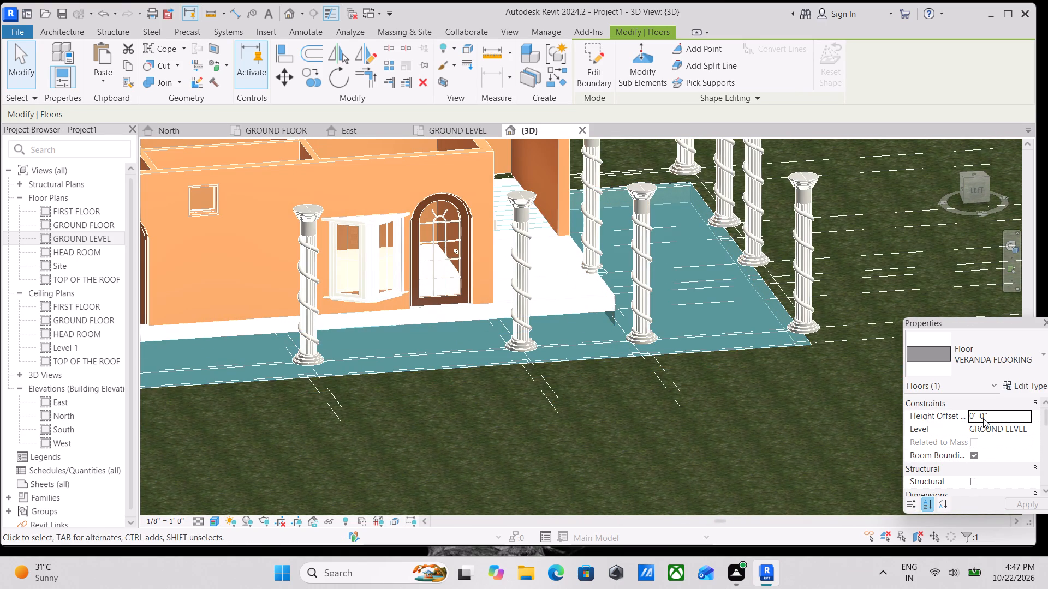
left_click(1023, 429)
left_click(1005, 450)
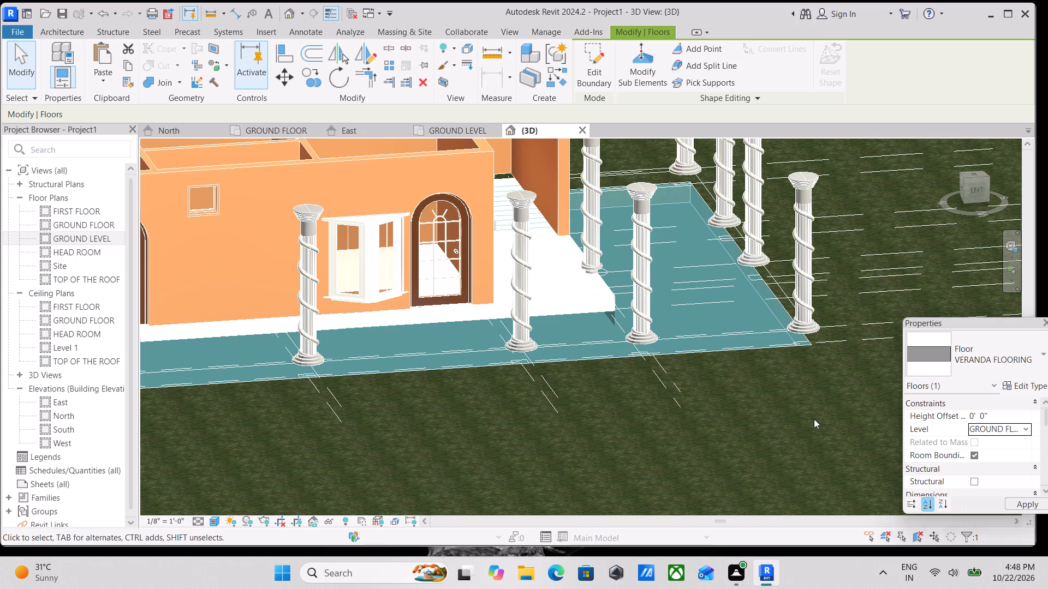
scroll(698, 340, "up", 2)
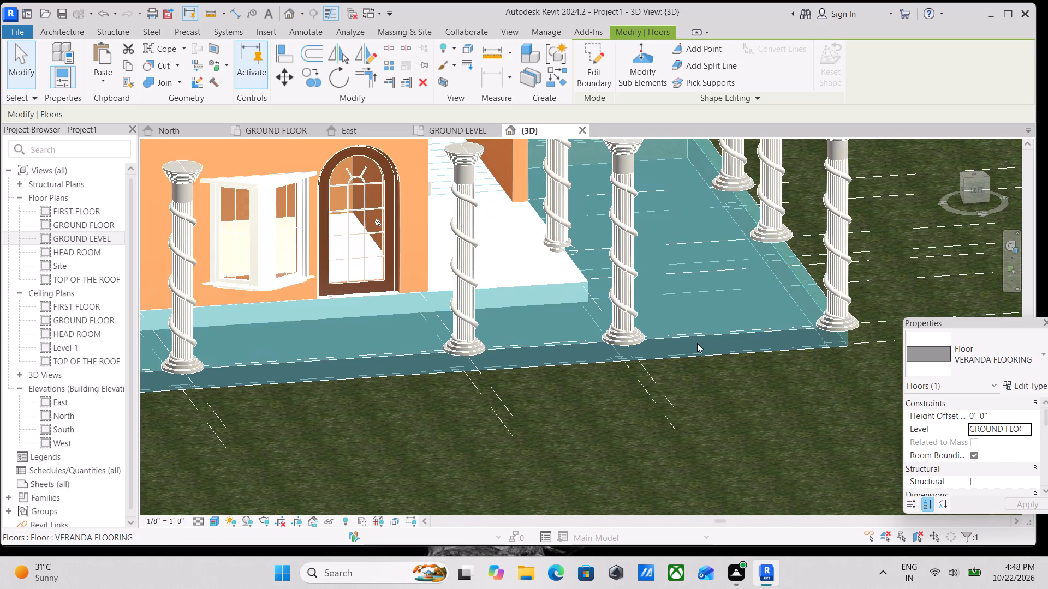
key("Escape")
Examine in 3D how the veranda floor meets the marble floor, house walls and columns after the level change.
scroll(697, 343, "down", 3)
middle_click_drag(697, 343, 737, 375)
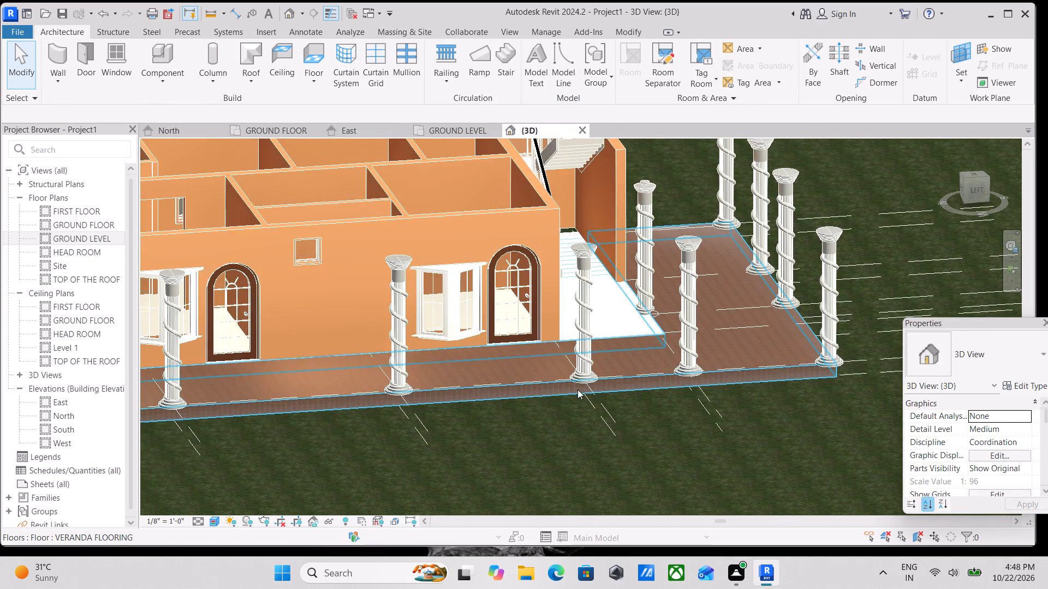
middle_click_drag(537, 389, 626, 439)
middle_click_drag(452, 450, 567, 503, "shift")
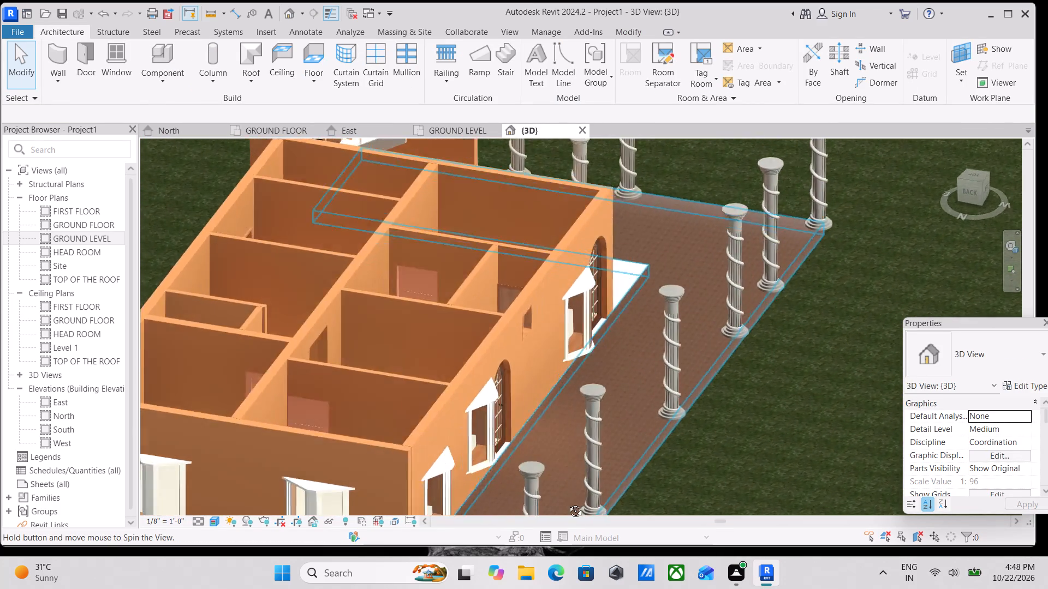
middle_click_drag(567, 503, 365, 517, "shift")
scroll(563, 558, "up", 2)
middle_click_drag(587, 486, 569, 447)
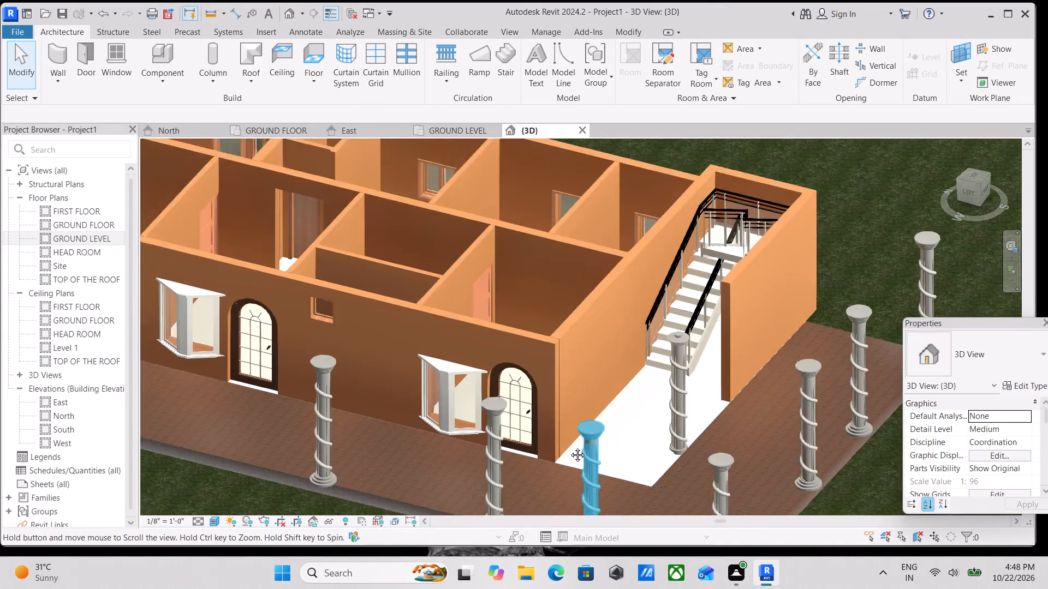
middle_click_drag(569, 447, 535, 313)
scroll(470, 275, "up", 2)
key("Escape")
scroll(464, 272, "up", 3)
scroll(467, 322, "up", 3)
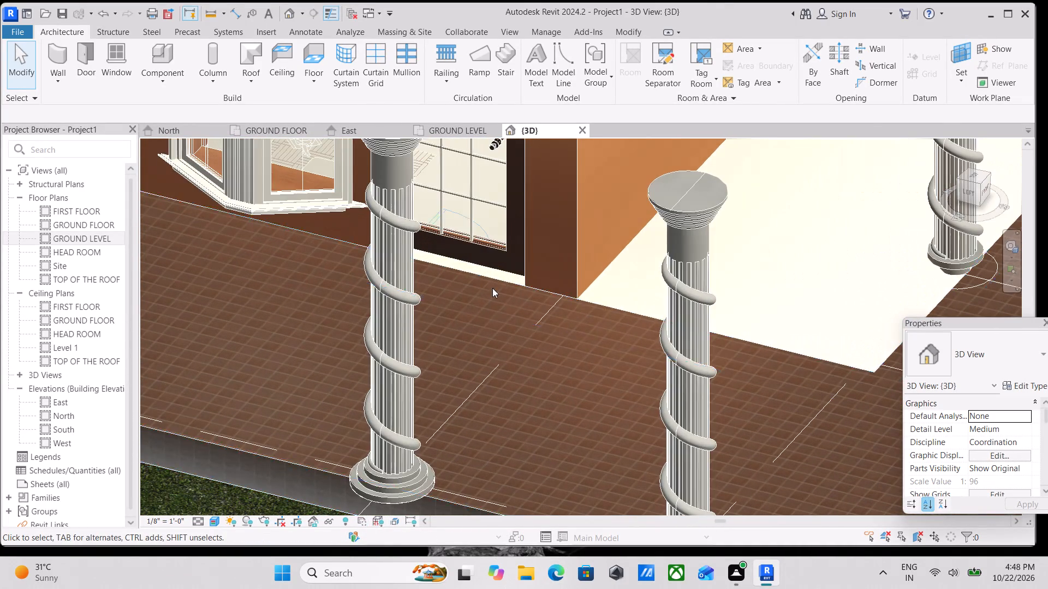
scroll(594, 268, "up", 4)
scroll(524, 315, "up", 5)
scroll(514, 315, "down", 8)
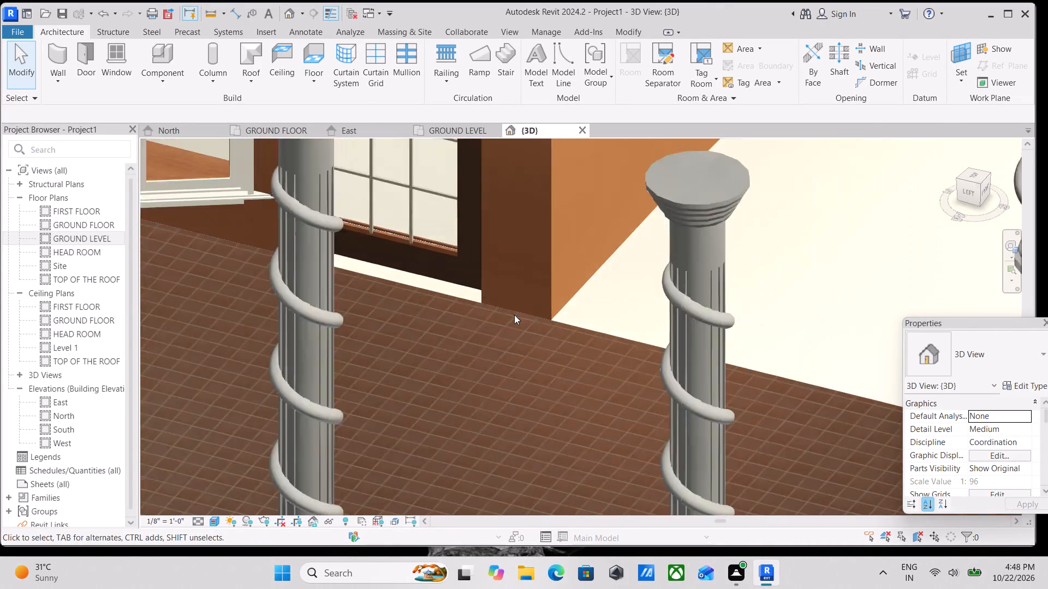
scroll(514, 315, "down", 6)
middle_click_drag(531, 315, 404, 356)
scroll(563, 369, "up", 7)
scroll(549, 395, "down", 3)
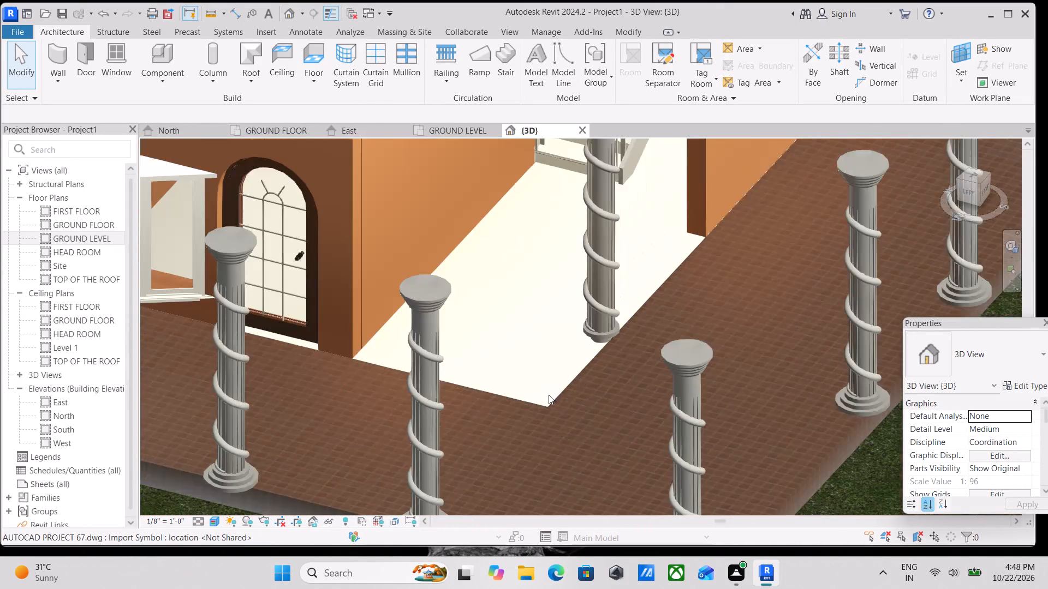
scroll(549, 395, "down", 6)
middle_click_drag(569, 378, 566, 412)
scroll(577, 403, "down", 3)
middle_click_drag(577, 403, 566, 420)
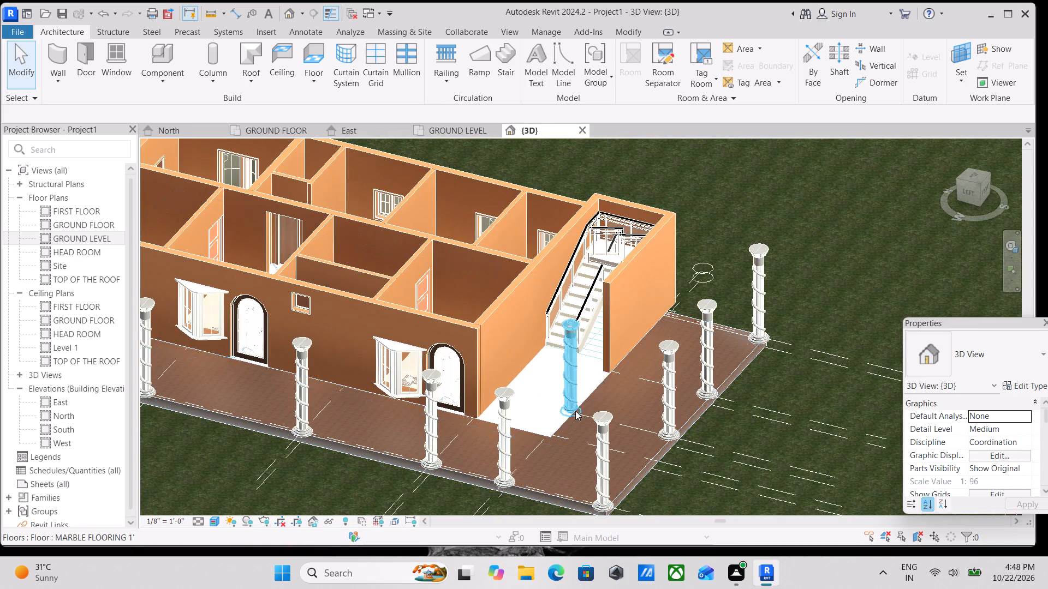
scroll(601, 394, "down", 1)
middle_click_drag(601, 394, 618, 377)
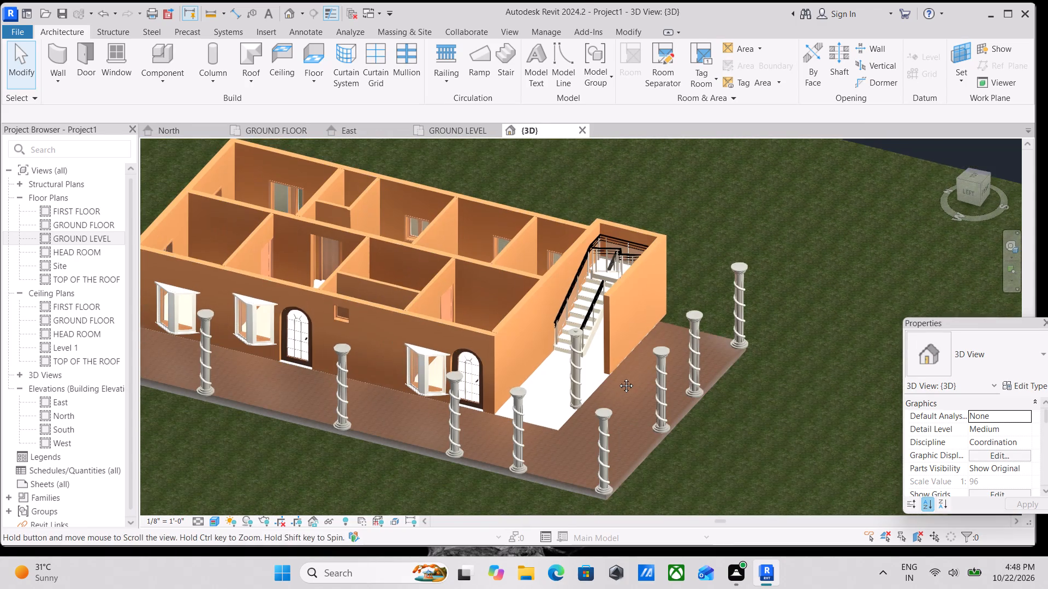
middle_click_drag(618, 377, 619, 376)
scroll(619, 376, "down", 1)
middle_click_drag(619, 376, 665, 404)
Look over the bay windows, arched doors and rooms along the passage side of the house in 3D.
scroll(441, 385, "up", 5)
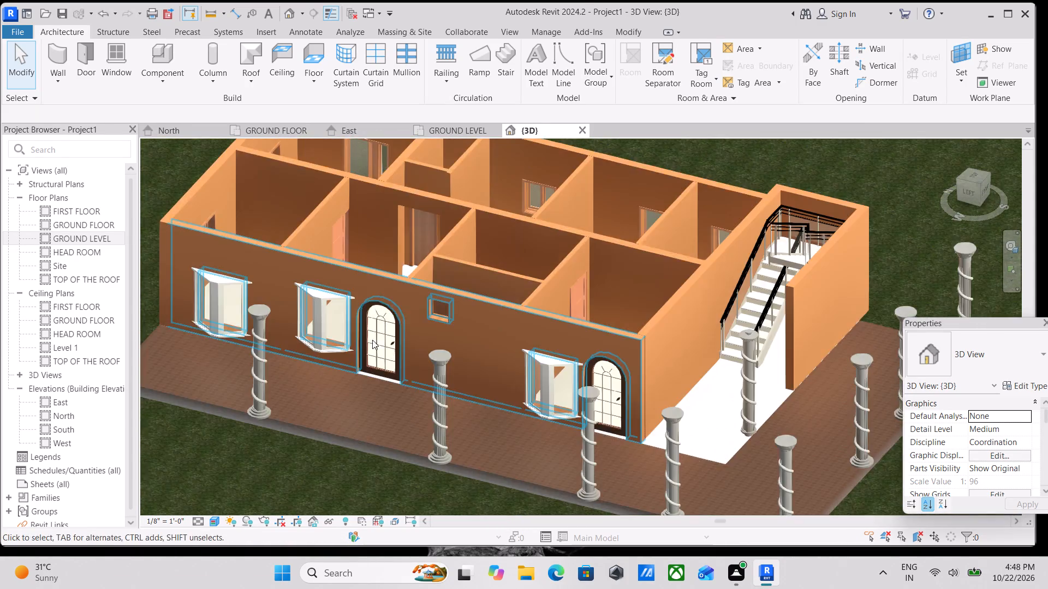
scroll(372, 340, "up", 7)
scroll(408, 334, "down", 8)
middle_click_drag(409, 335, 434, 353)
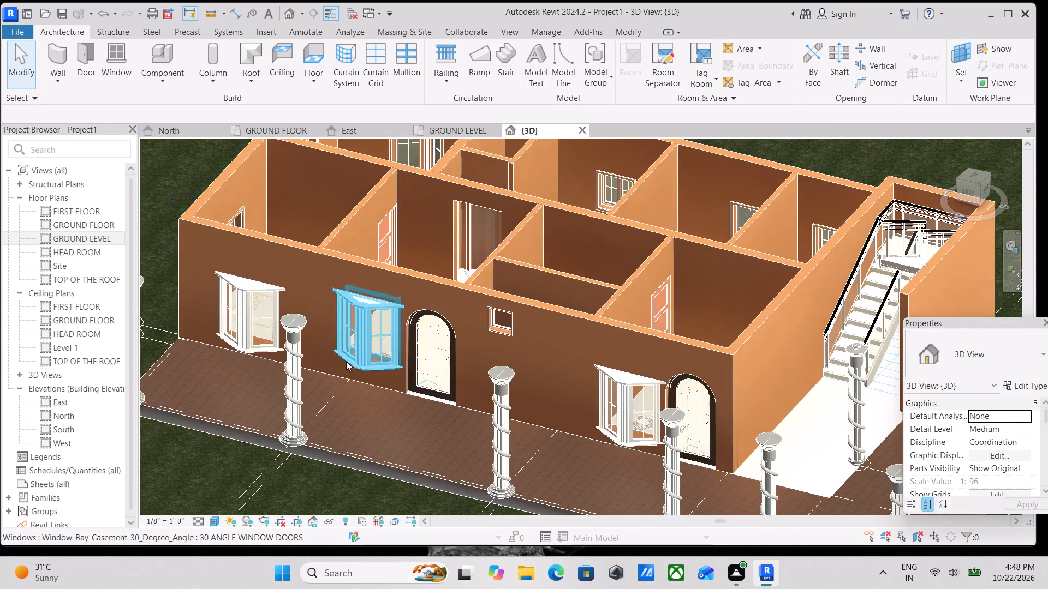
scroll(208, 349, "up", 1)
middle_click_drag(205, 348, 297, 315)
scroll(309, 309, "down", 4)
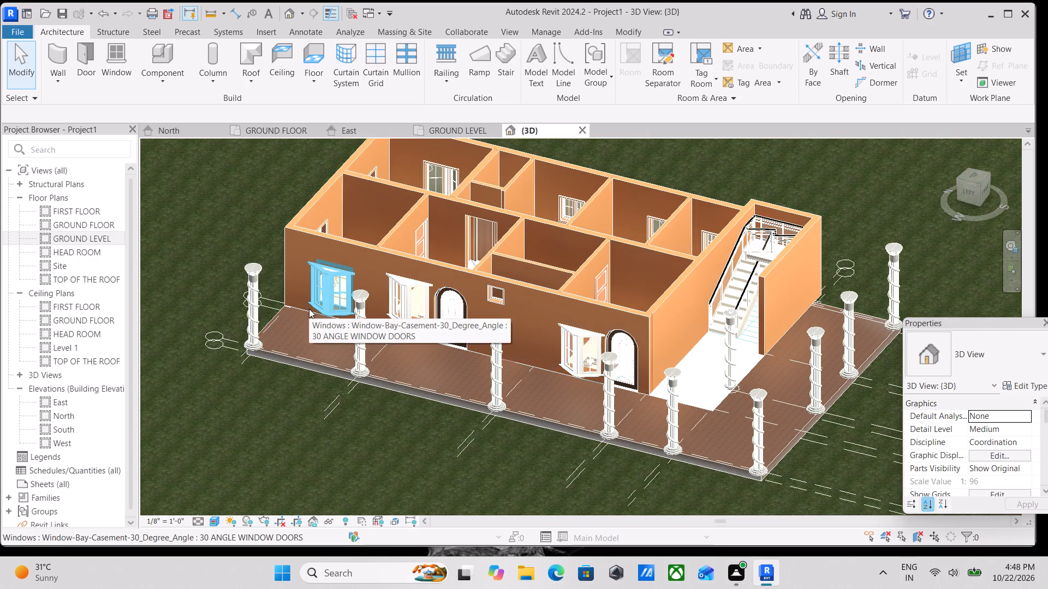
scroll(535, 199, "up", 4)
scroll(582, 203, "up", 2)
scroll(455, 314, "down", 3)
middle_click_drag(454, 314, 490, 290)
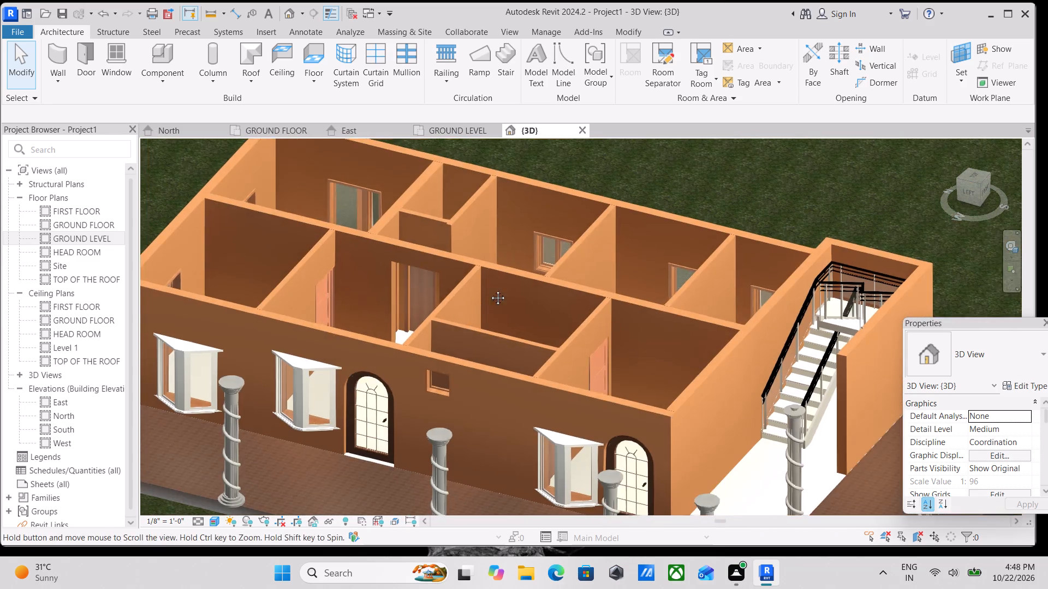
middle_click_drag(490, 290, 529, 267)
middle_click_drag(510, 275, 516, 341)
scroll(386, 381, "up", 3)
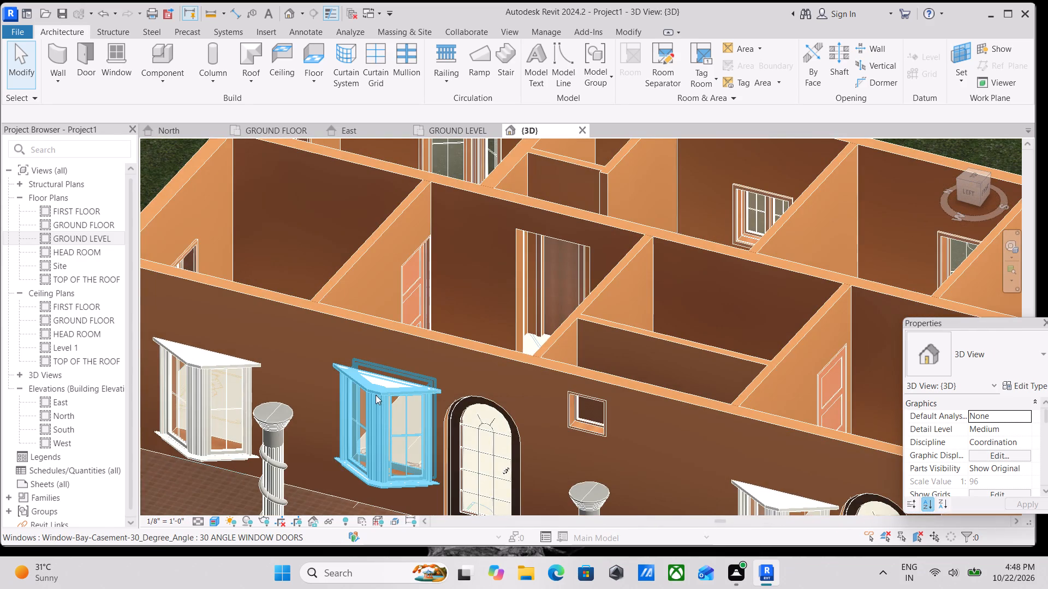
scroll(378, 393, "up", 3)
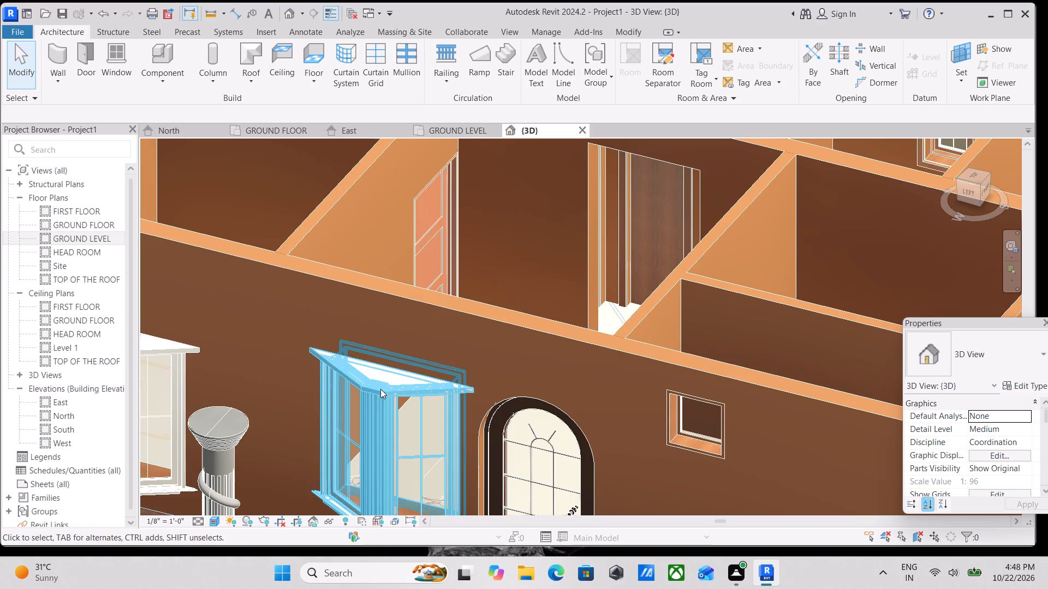
Duplicate the bay window's 30 ANGLE WINDOW DOORS type under the suggested name.
left_click(380, 390)
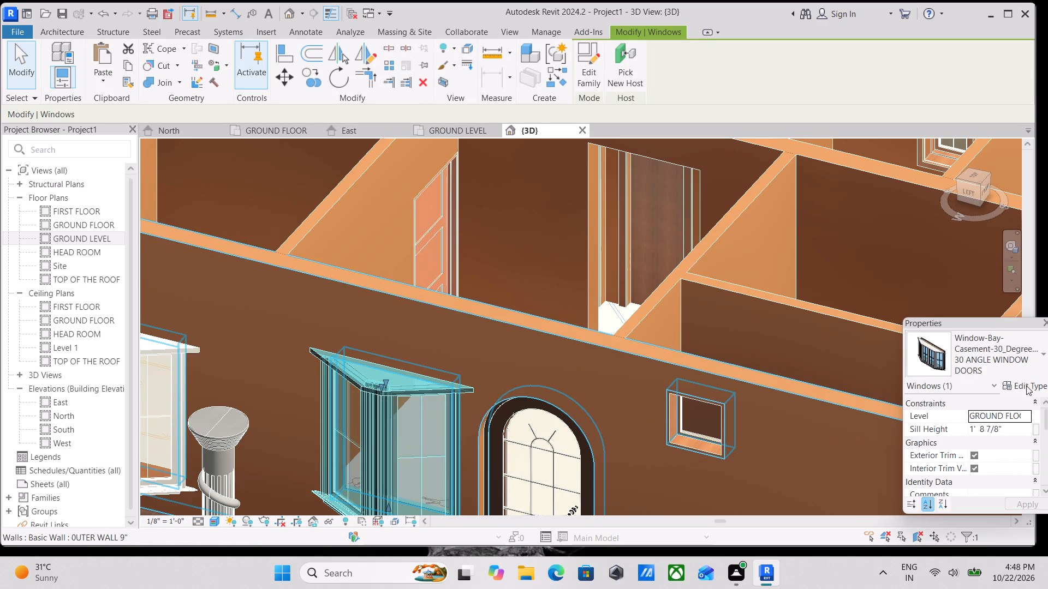
left_click(1038, 386)
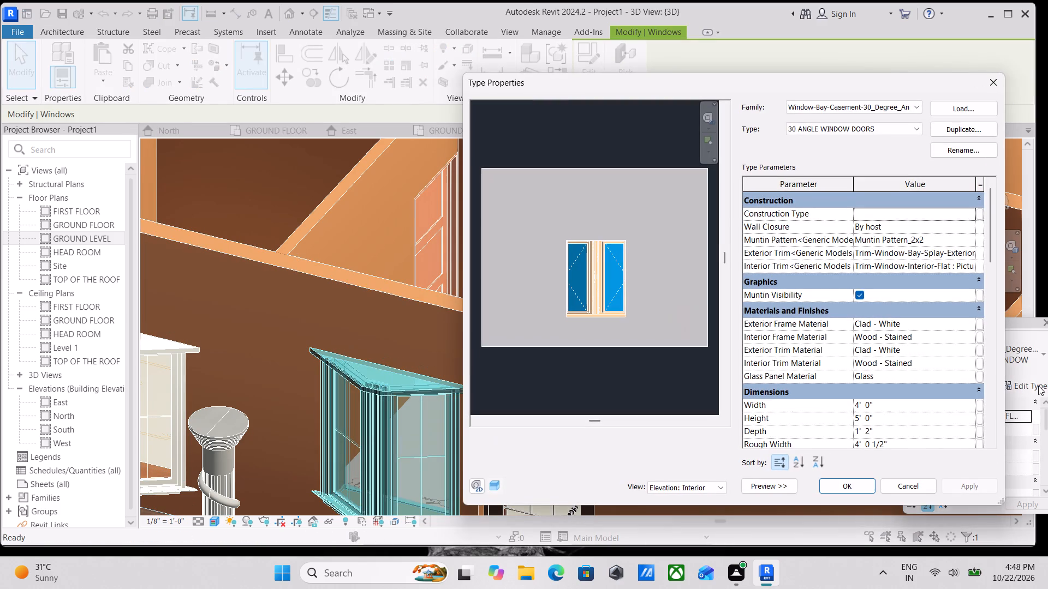
left_click(975, 127)
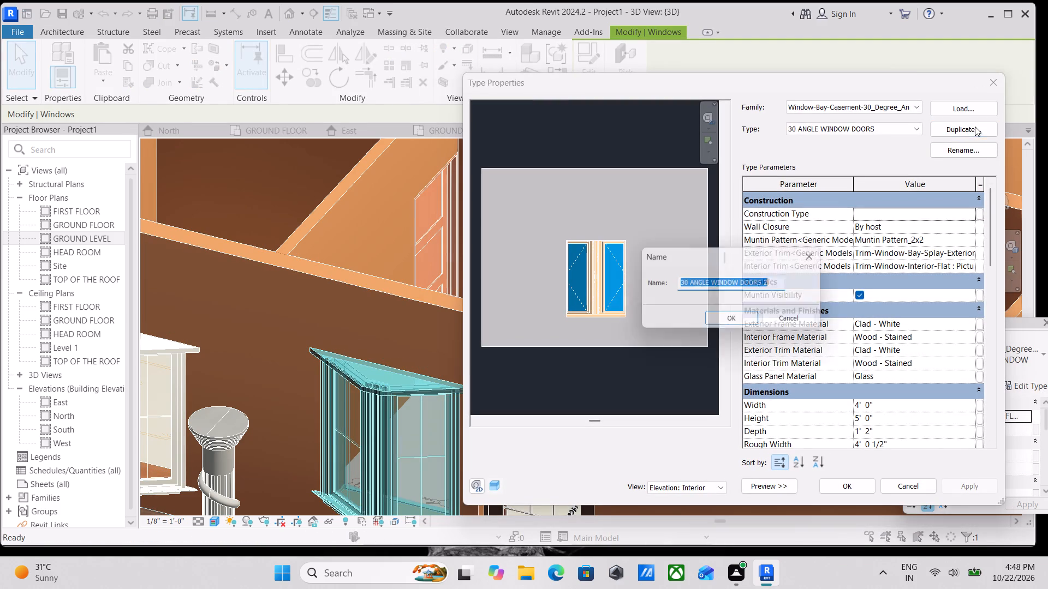
left_click(734, 315)
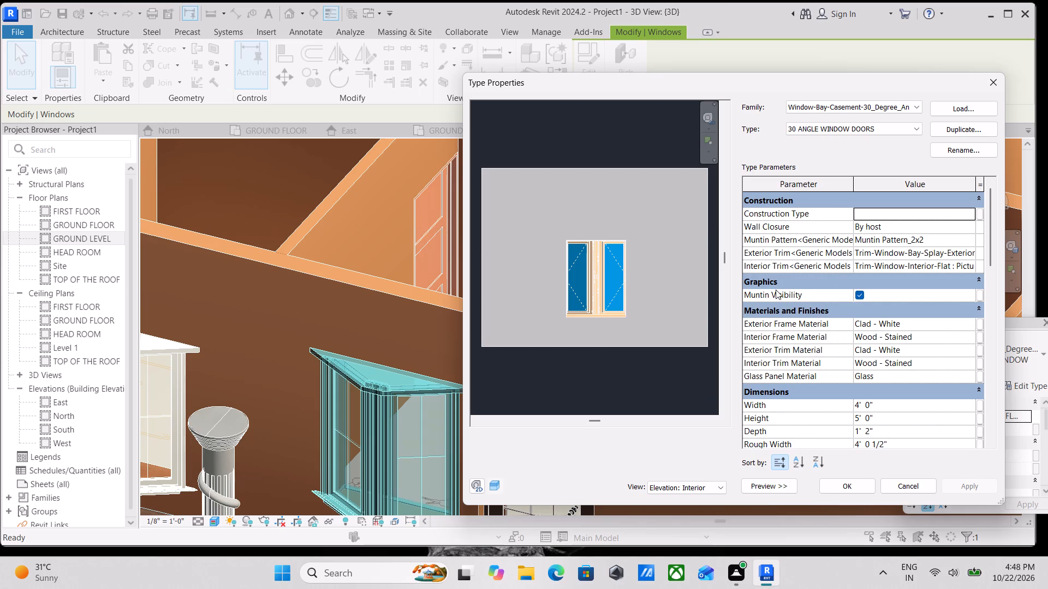
left_click(784, 338)
Open the wall paint colour of the bay window's exterior frame material, Clad - White, for editing.
left_click(942, 326)
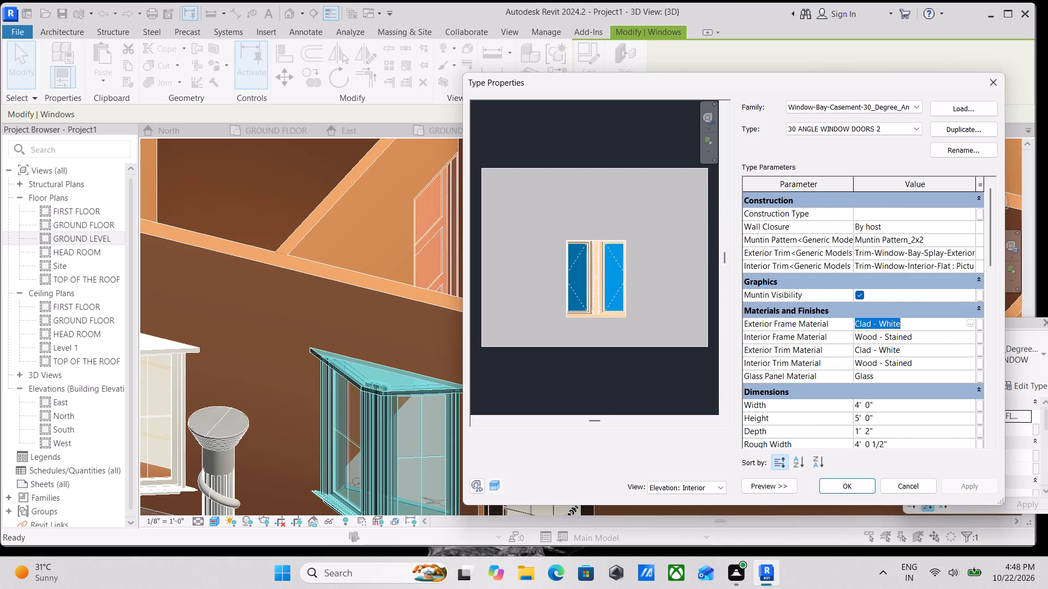
left_click(972, 323)
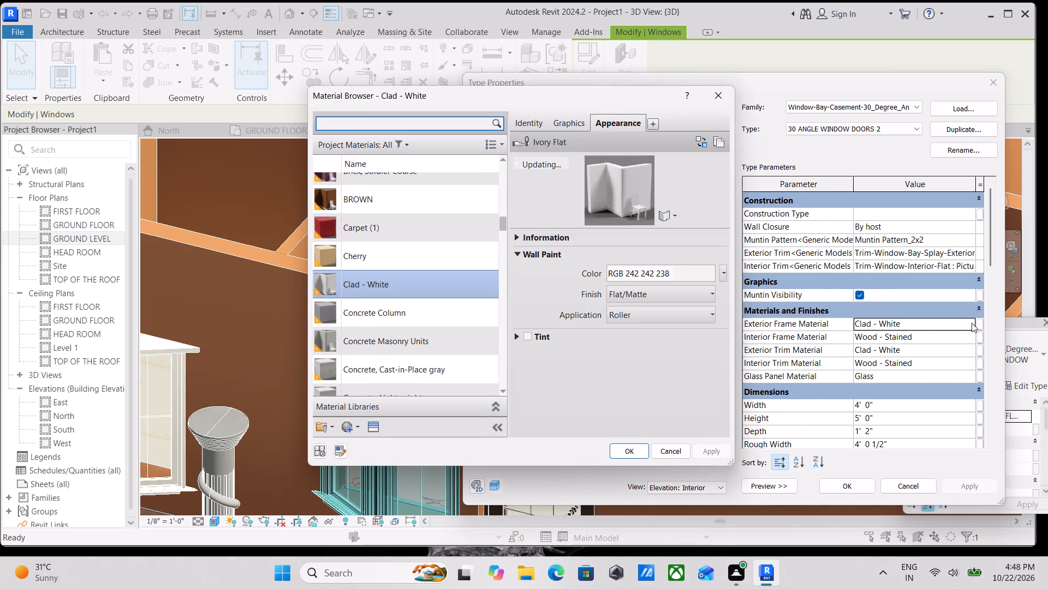
left_click(682, 270)
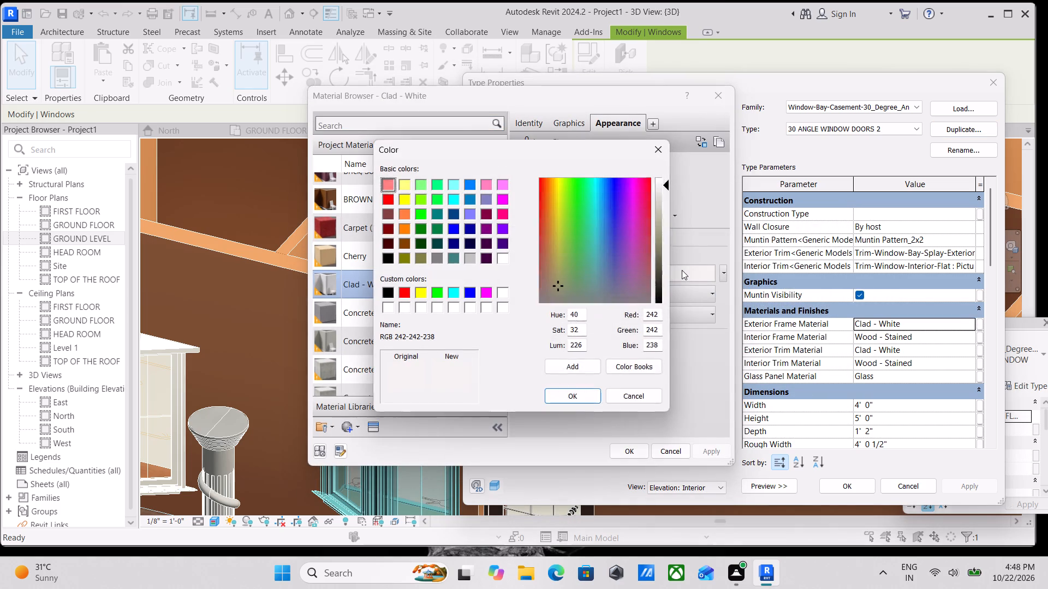
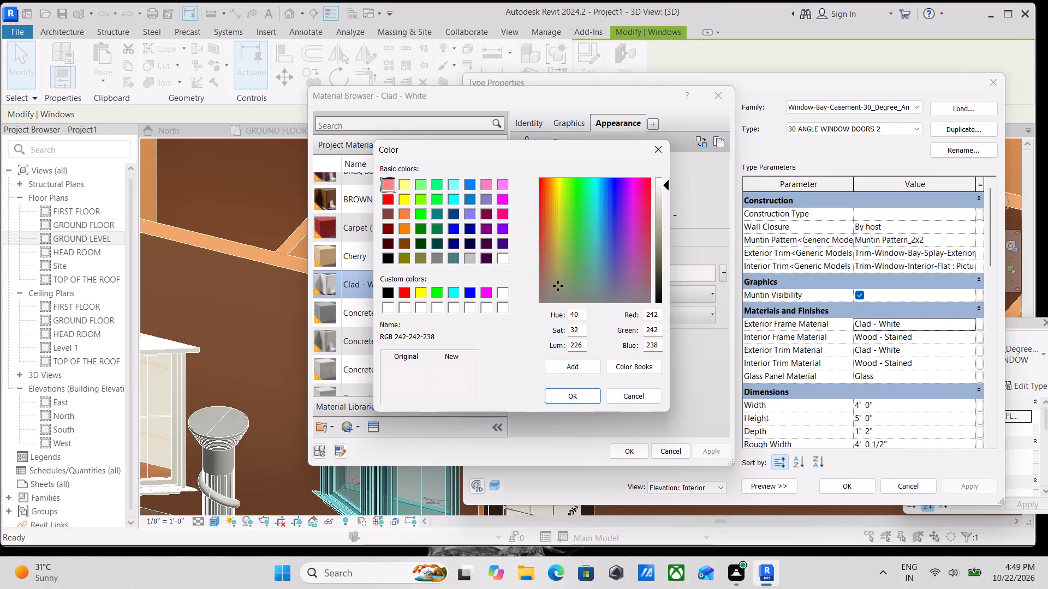
Set the Clad - White material's wall paint colour to RGB 30 30 30 and apply it to the bay window type.
left_click(658, 313)
left_click_drag(658, 314, 609, 316)
type("30")
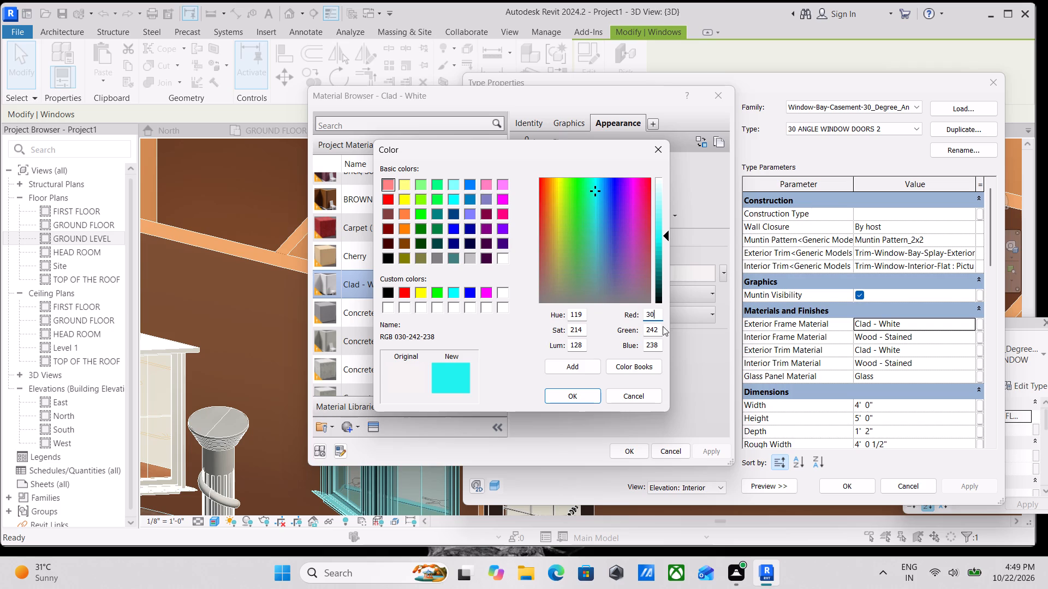
left_click_drag(657, 328, 568, 329)
type("30")
left_click_drag(659, 341, 598, 342)
type("30")
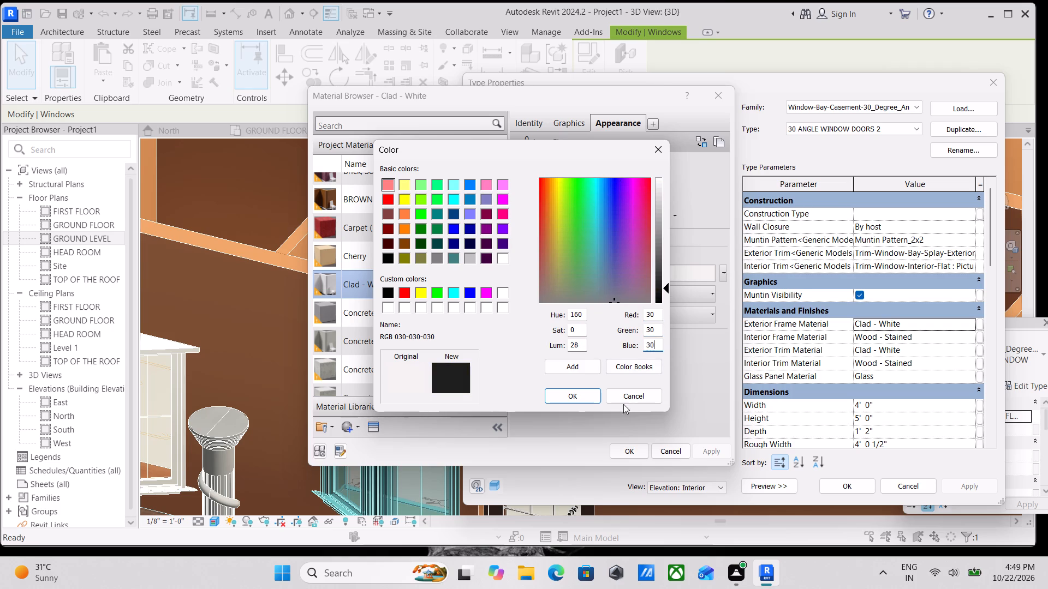
left_click(569, 396)
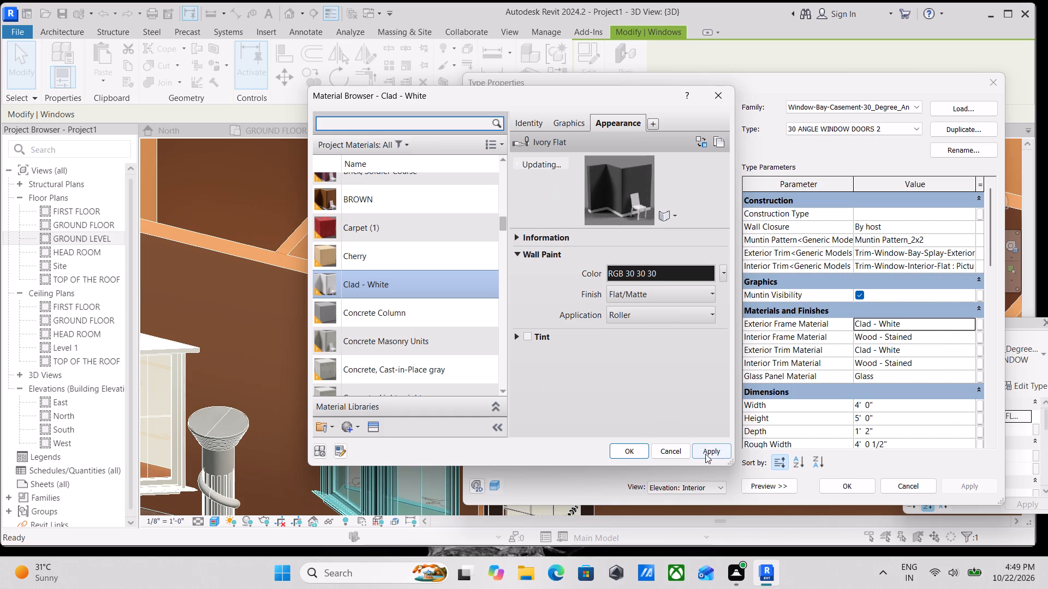
left_click(705, 454)
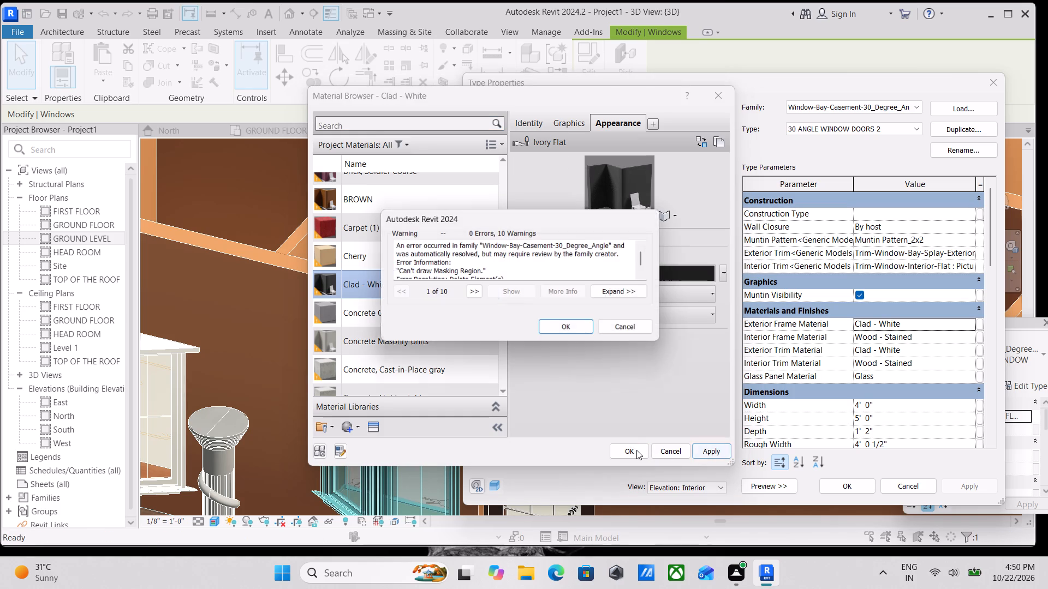
left_click(568, 326)
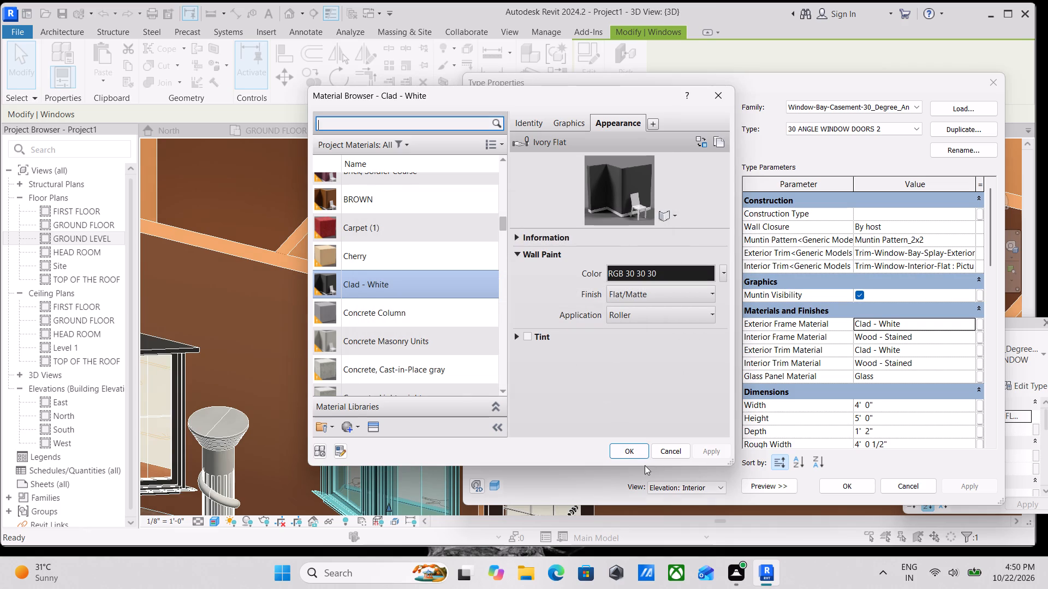
left_click(619, 452)
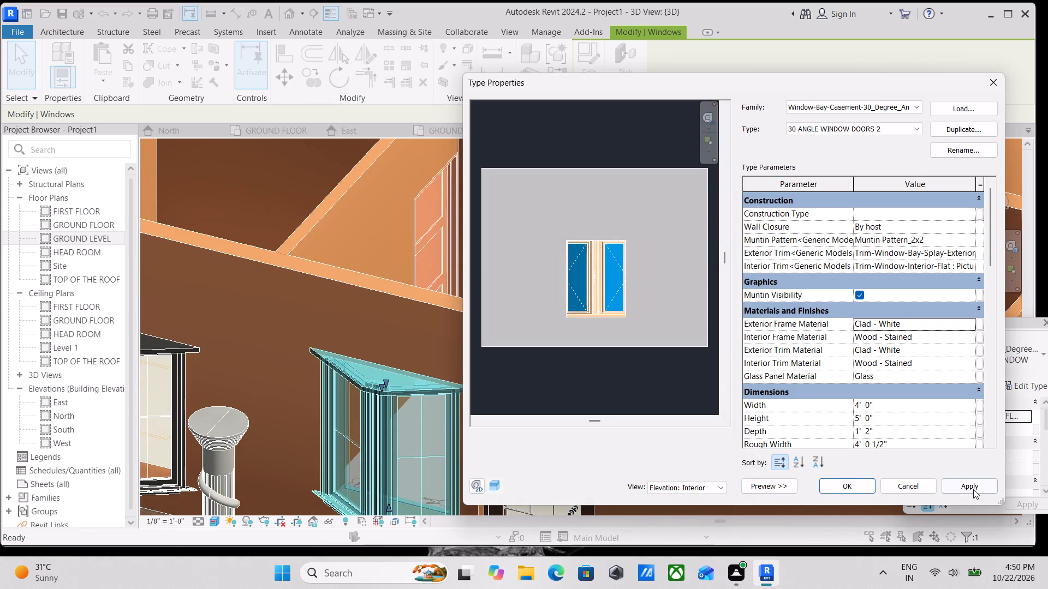
left_click(973, 488)
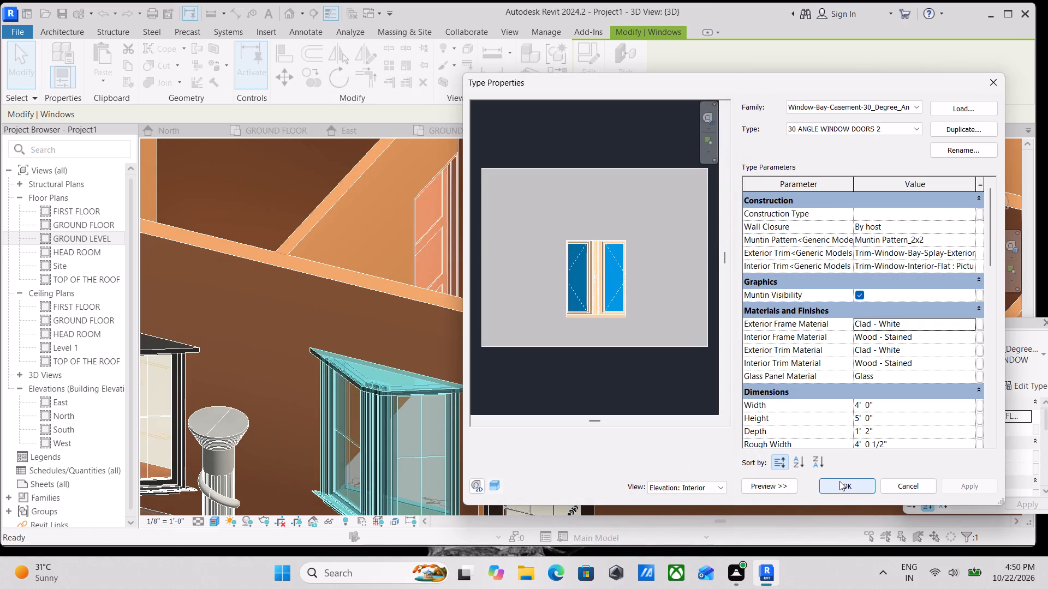
left_click(839, 481)
scroll(487, 356, "down", 2)
middle_click_drag(486, 356, 559, 331)
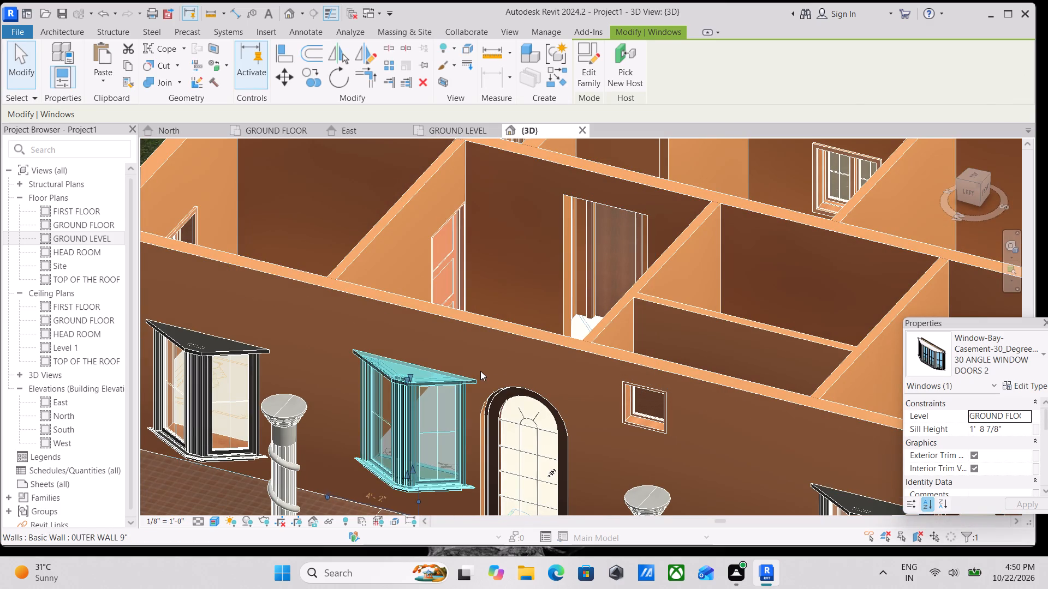
key("Escape")
Inspect the bay window frames along the adjoining outer walls of the house in the 3D view.
scroll(480, 371, "down", 1)
middle_click_drag(481, 368, 586, 270)
scroll(595, 267, "down", 2)
scroll(616, 308, "down", 1)
middle_click_drag(616, 308, 606, 321)
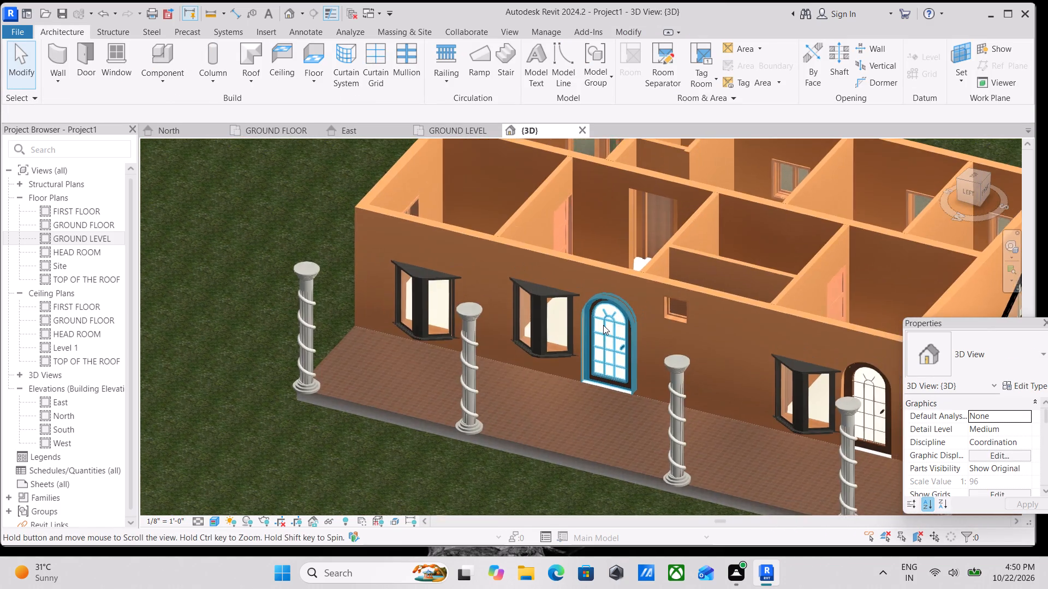
scroll(603, 326, "down", 5)
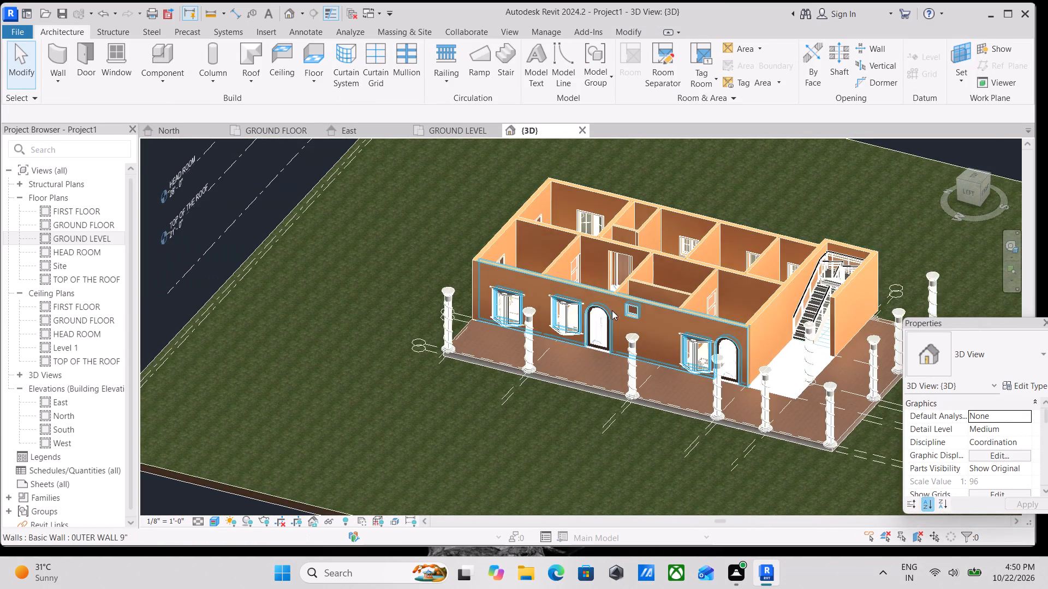
middle_click_drag(612, 310, 776, 296, "shift")
scroll(682, 375, "up", 9)
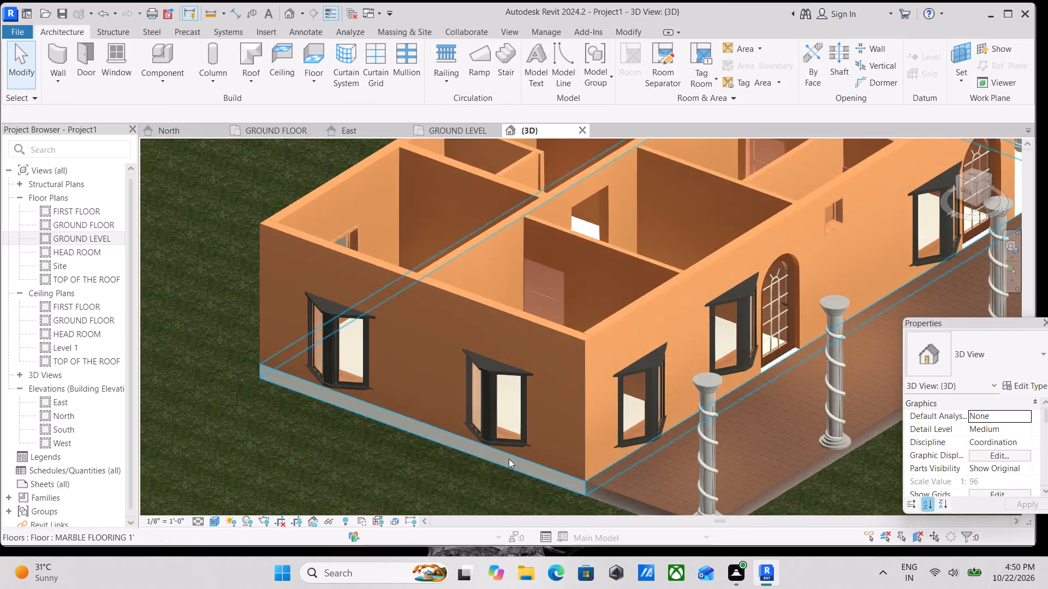
scroll(509, 459, "up", 10)
scroll(360, 288, "up", 2)
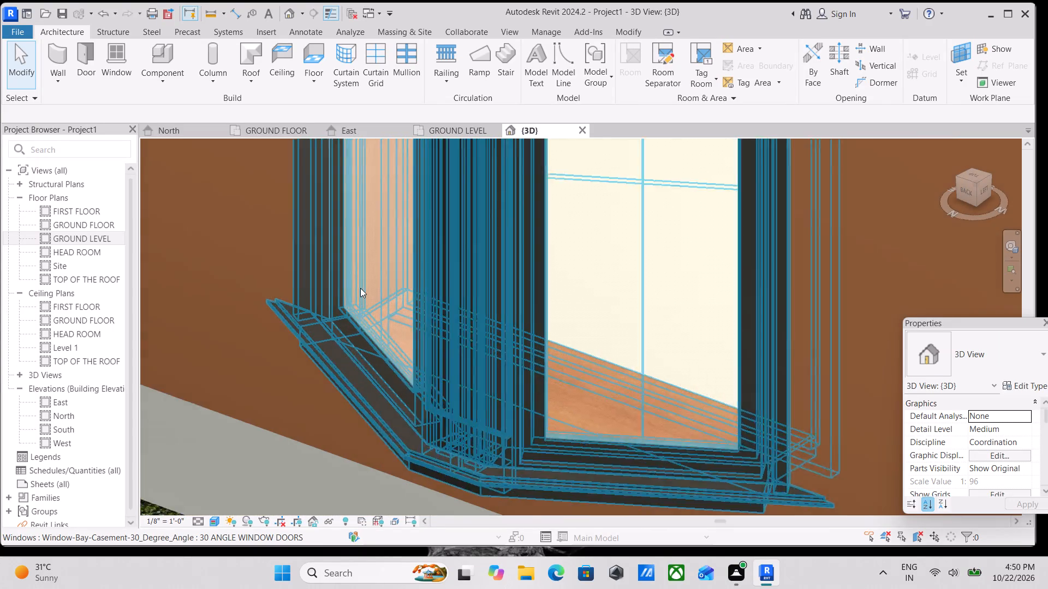
scroll(360, 288, "up", 1)
scroll(360, 288, "down", 5)
scroll(428, 284, "down", 9)
middle_click_drag(544, 296, 538, 309)
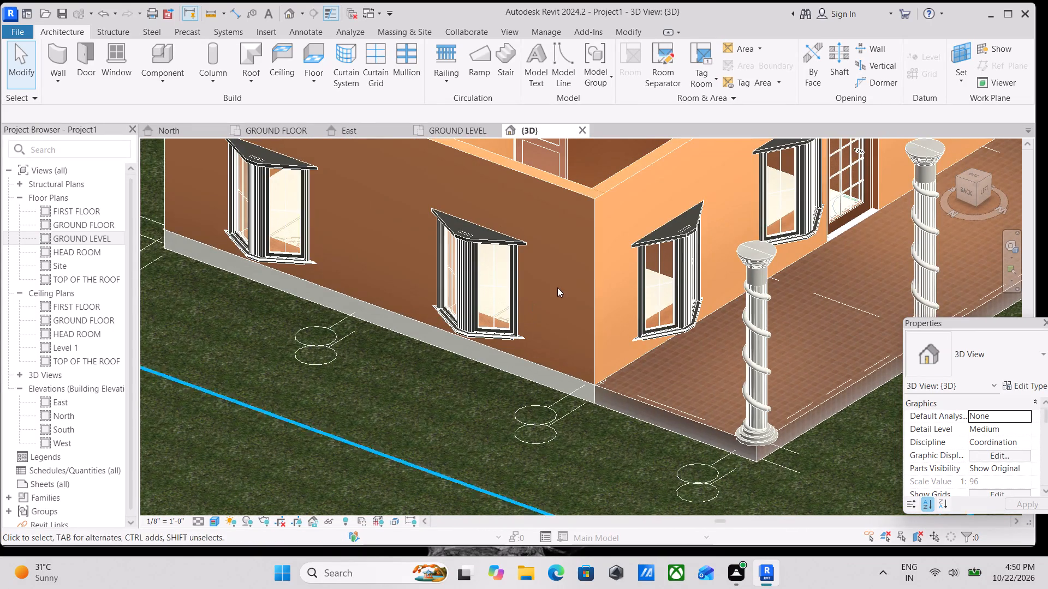
middle_click_drag(598, 275, 485, 327)
scroll(580, 346, "up", 4)
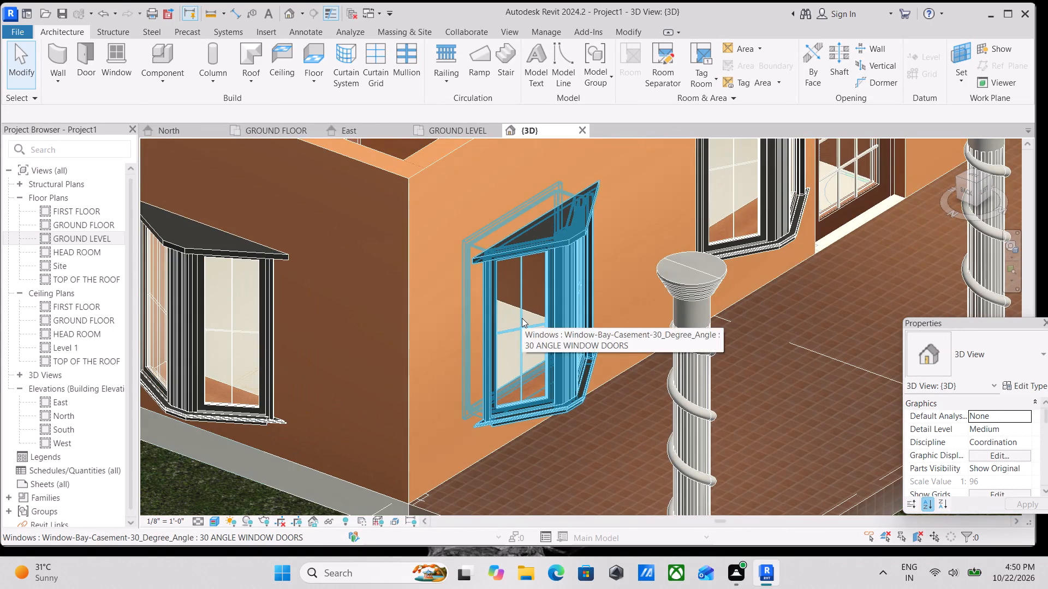
left_click(522, 318)
key("Escape")
scroll(522, 318, "down", 2)
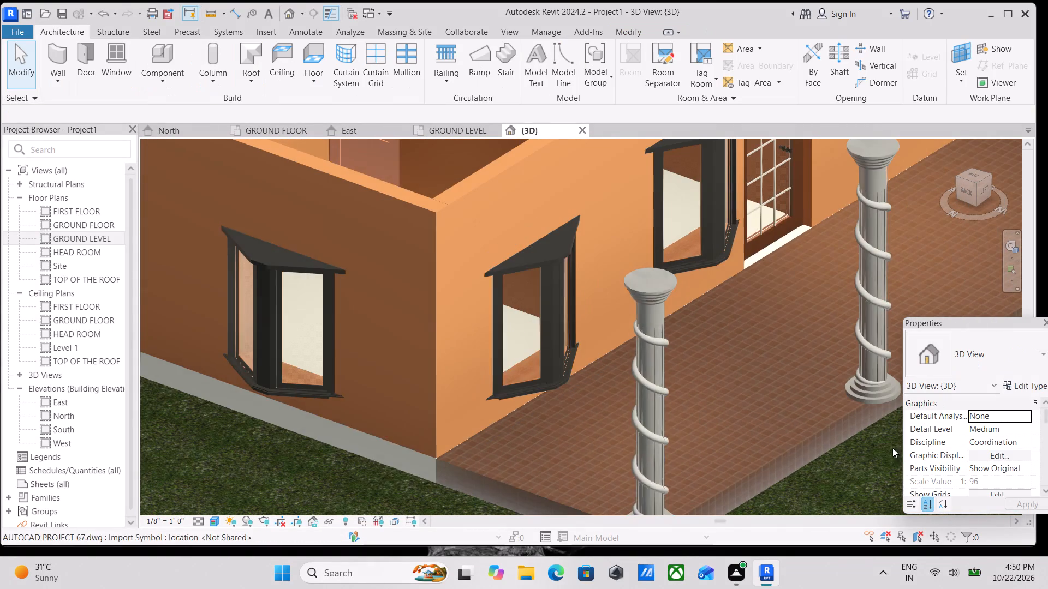
Duplicate the type of the bay window nearest the house corner on the porch side as 30 ANGLE WINDOW DOORS 3.
left_click(554, 262)
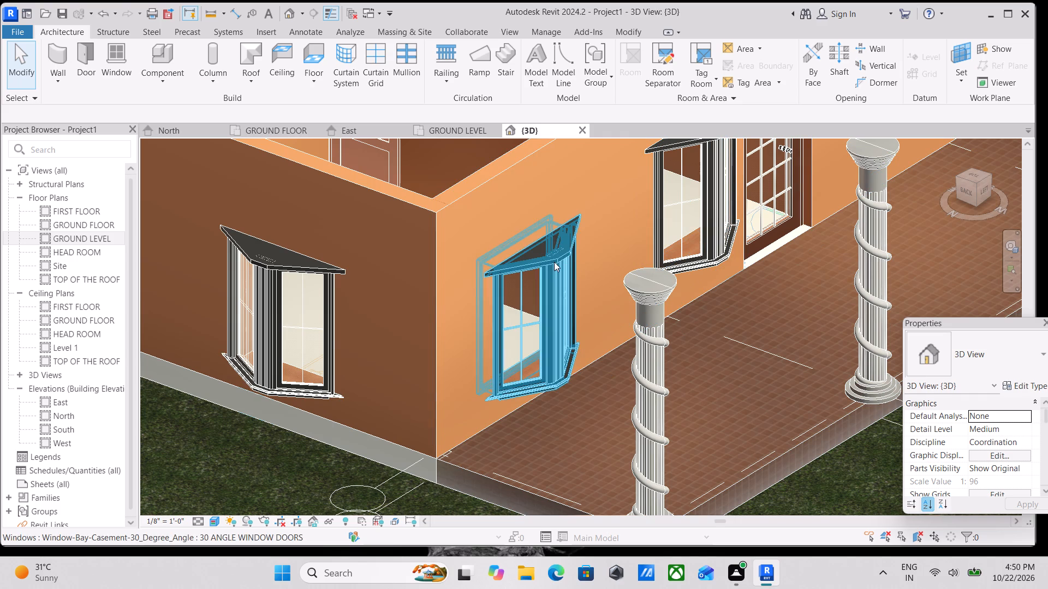
left_click(1035, 383)
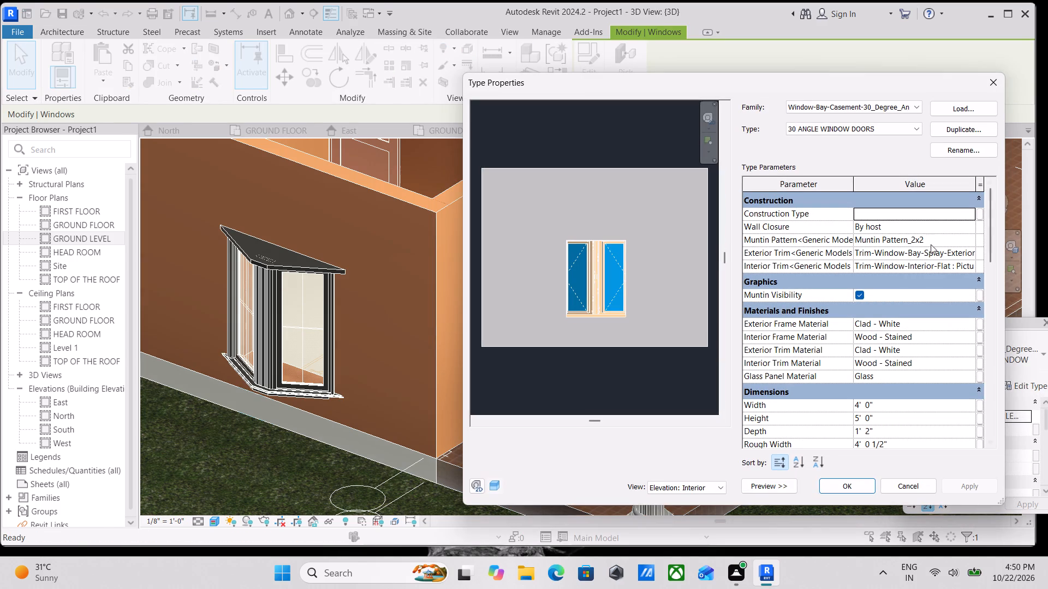
left_click(963, 125)
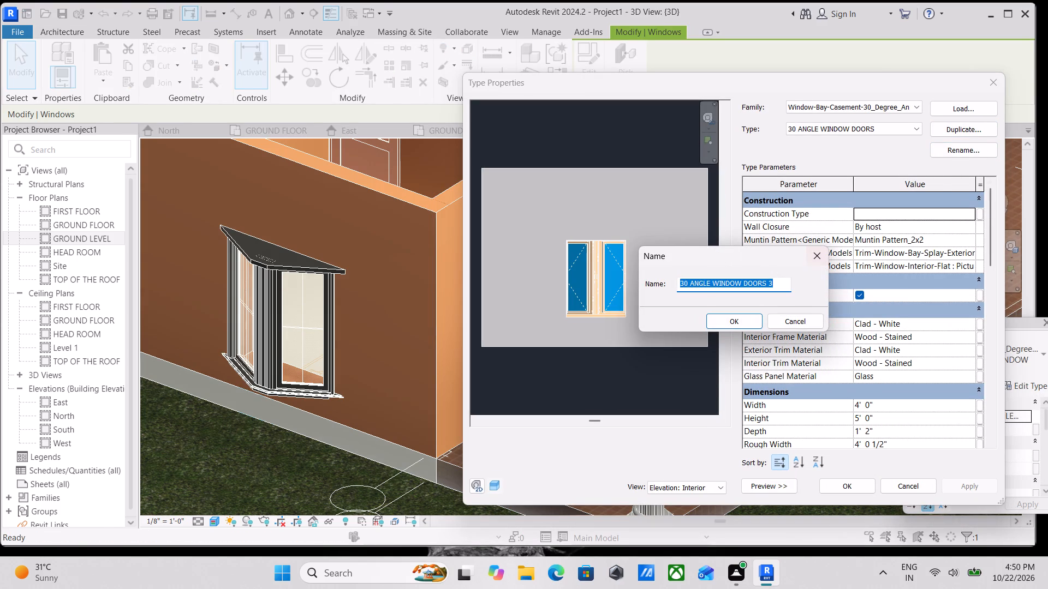
left_click(733, 324)
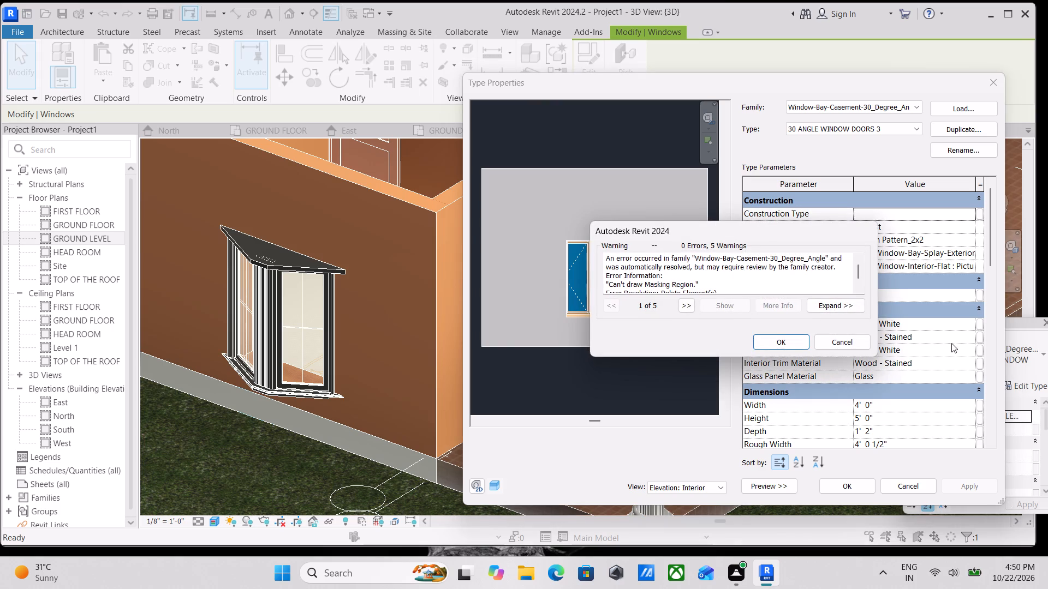
left_click(769, 339)
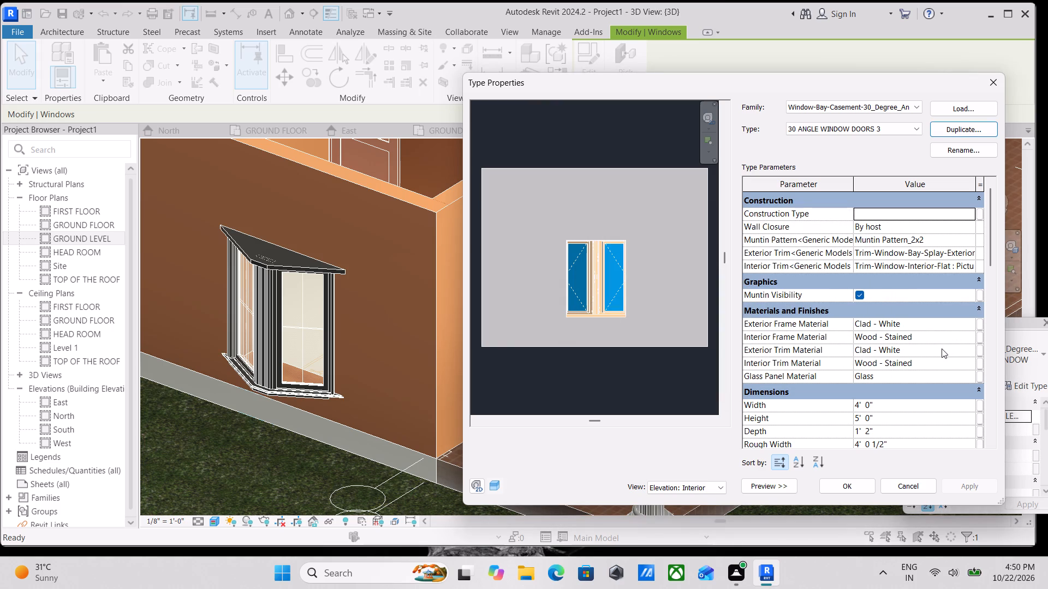
Set the glazing colour option of the bay window type's Glass panel material to Custom.
left_click(974, 377)
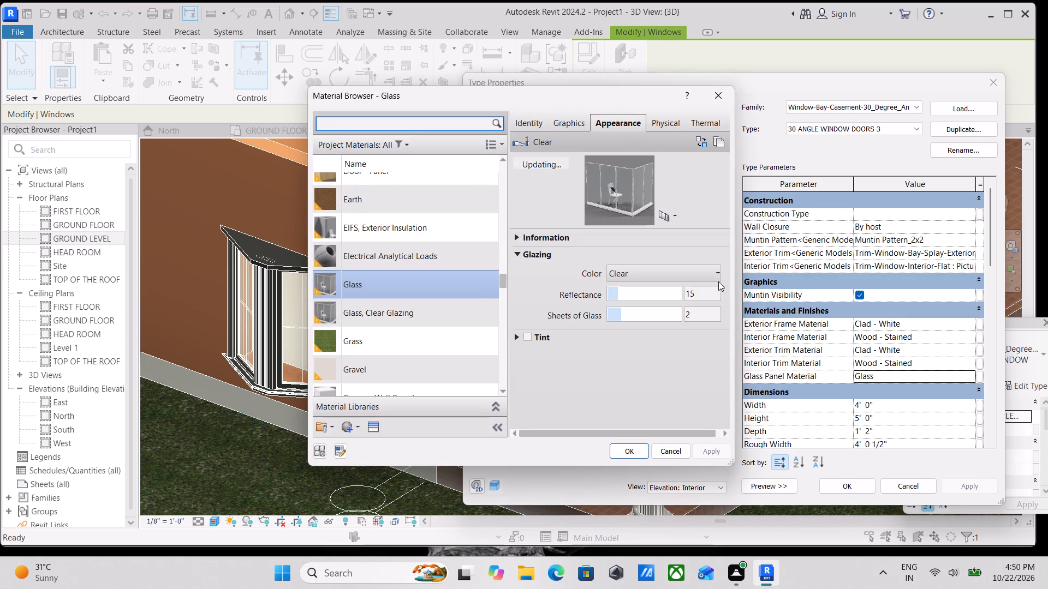
left_click(688, 269)
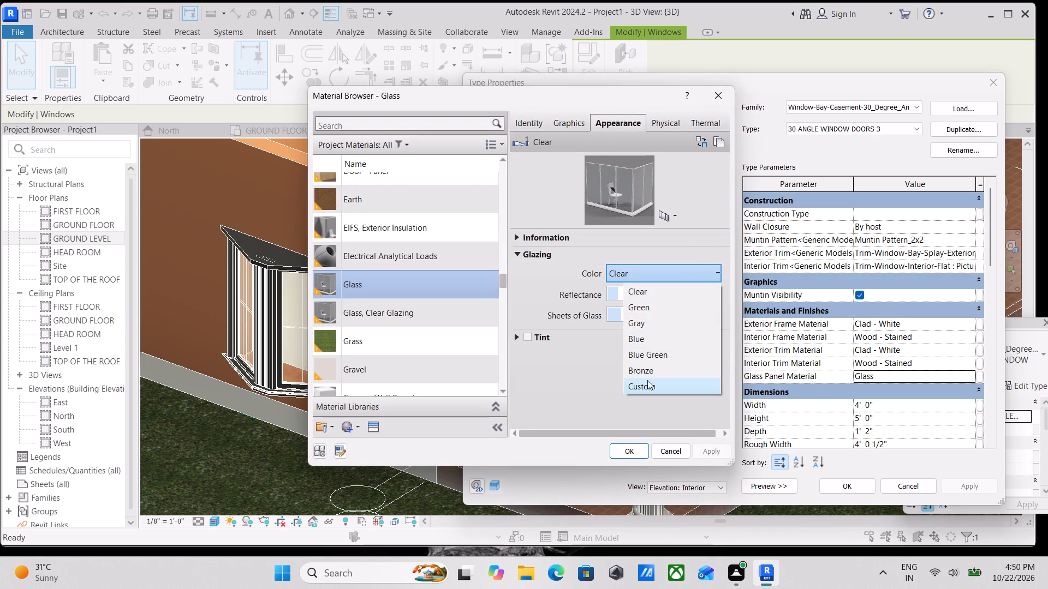
left_click(677, 272)
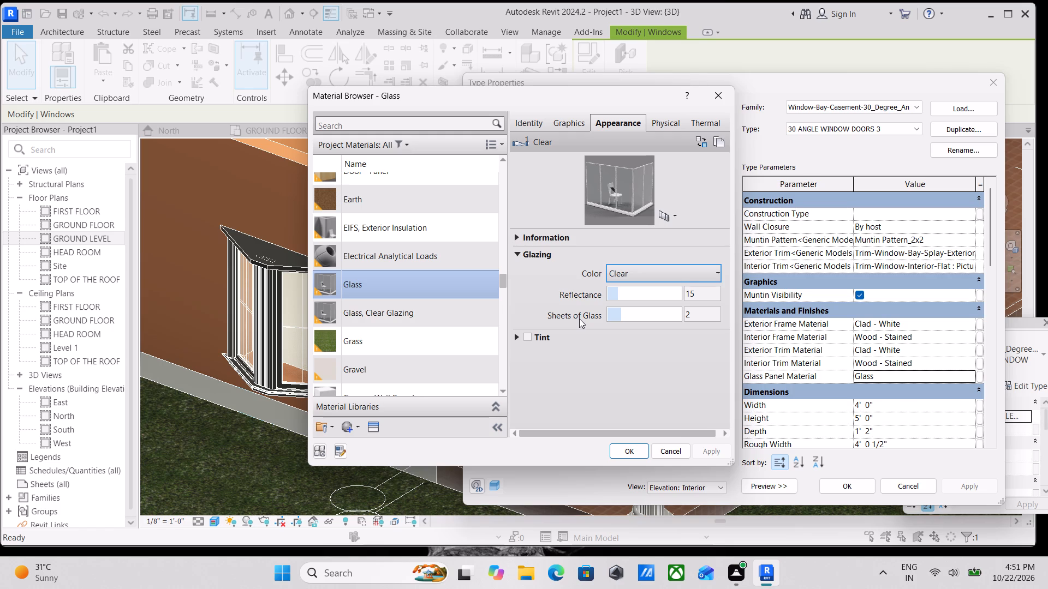
left_click(655, 269)
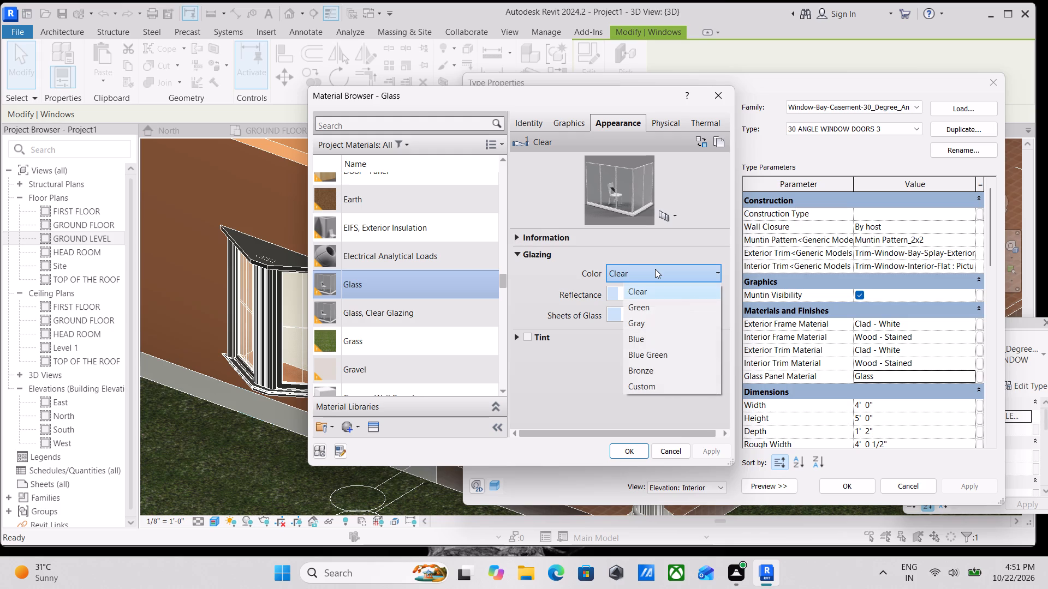
left_click(652, 390)
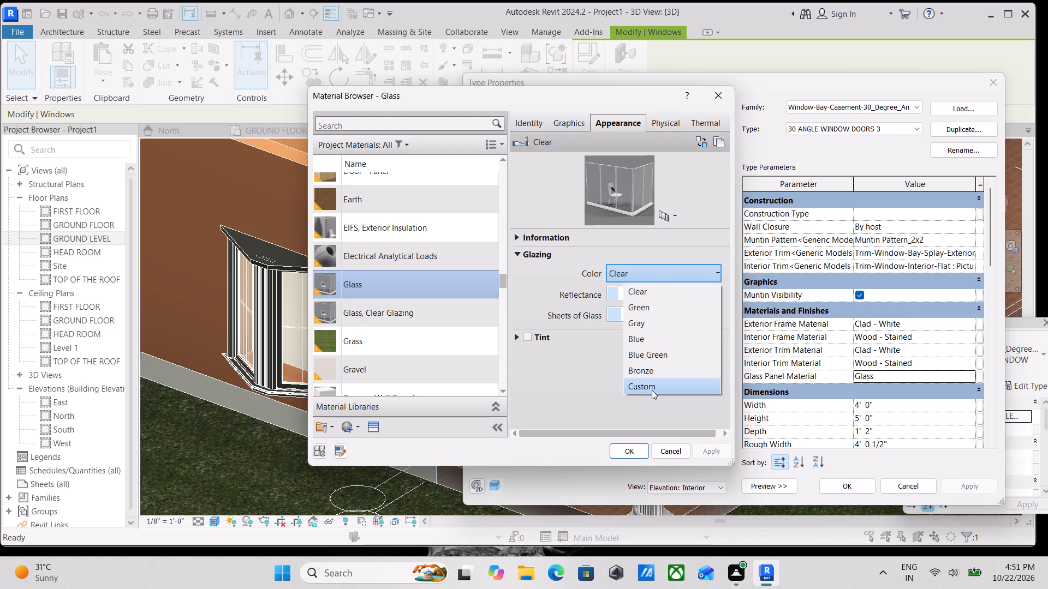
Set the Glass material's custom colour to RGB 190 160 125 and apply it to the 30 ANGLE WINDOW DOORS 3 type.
left_click(680, 293)
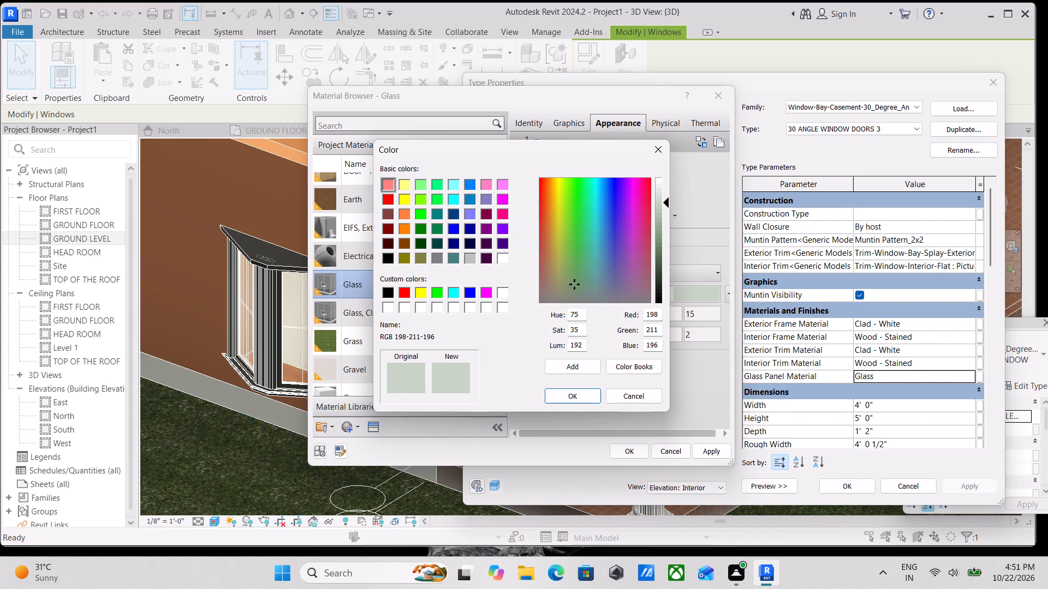
left_click_drag(658, 313, 615, 313)
type("190")
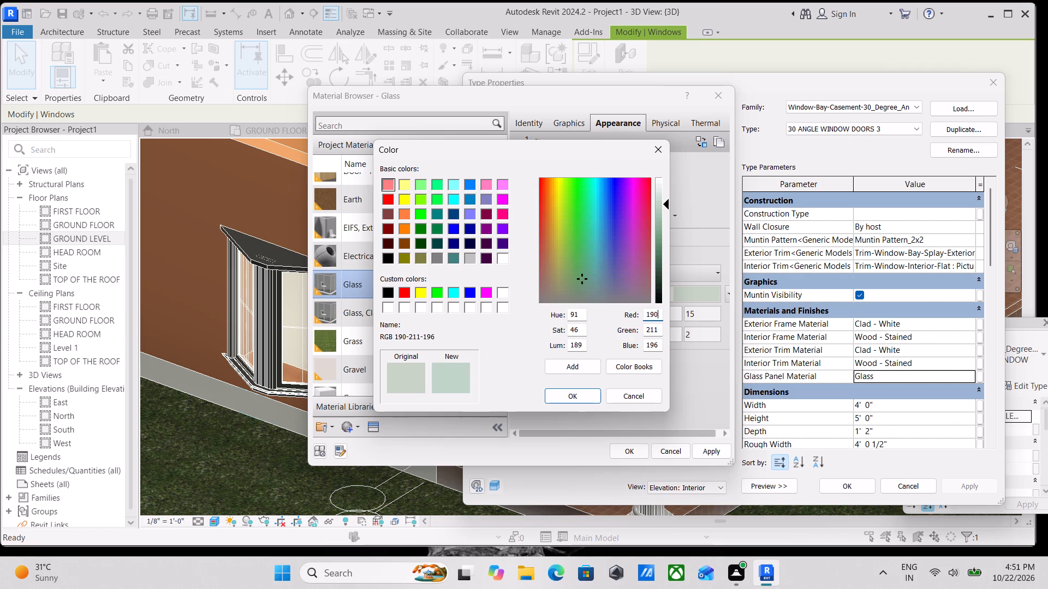
left_click_drag(660, 328, 625, 330)
type("160")
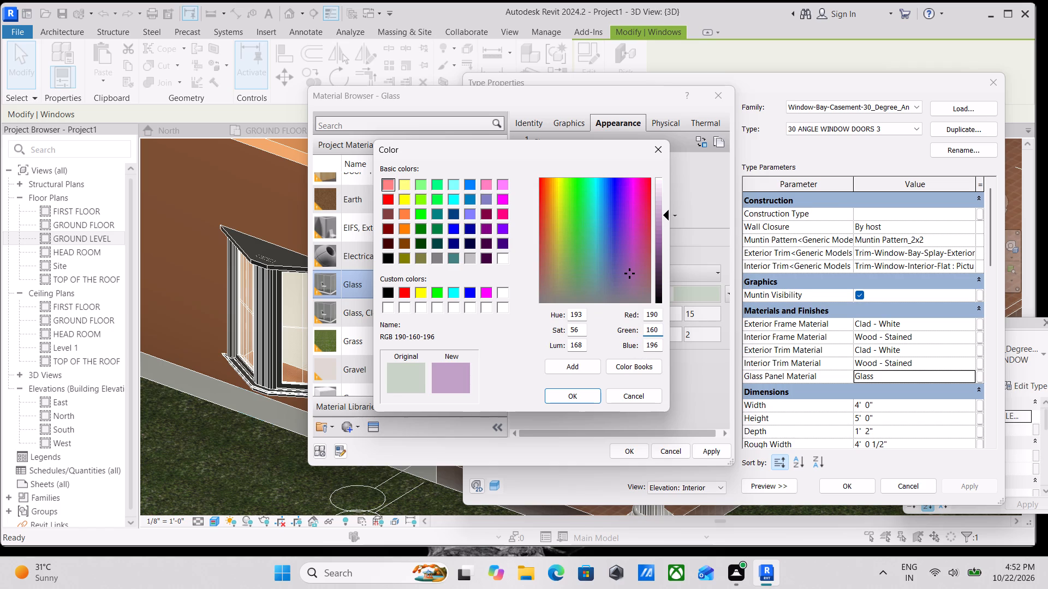
left_click_drag(658, 346, 601, 346)
type("125")
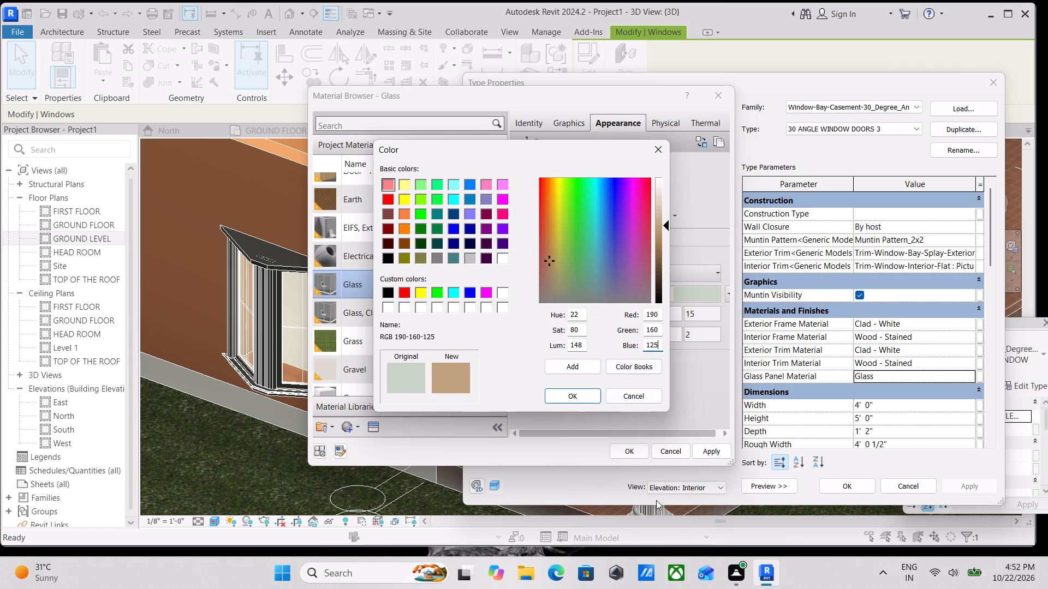
left_click(577, 397)
left_click(707, 449)
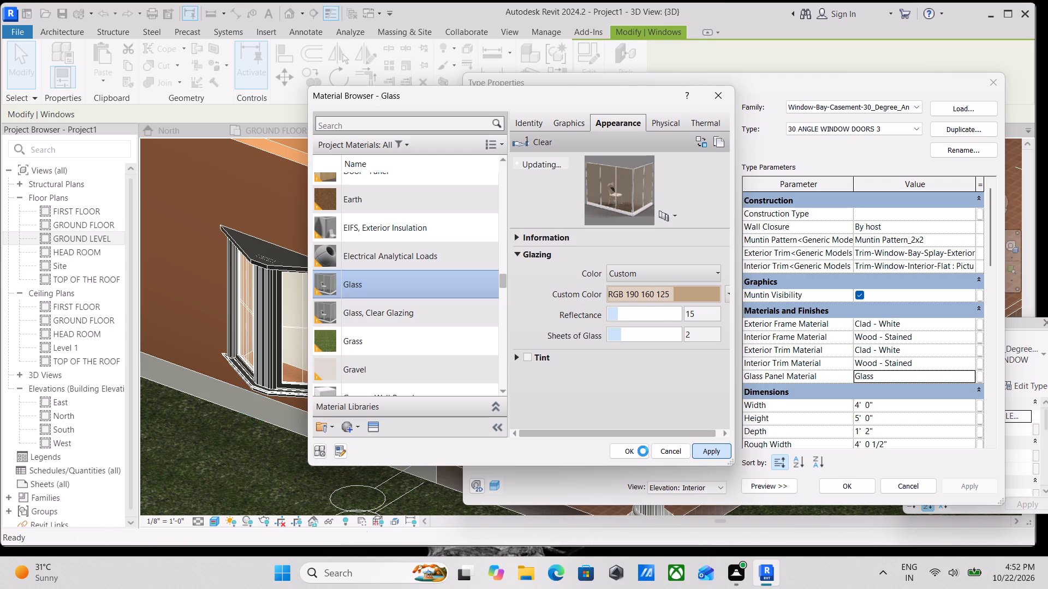
left_click(567, 324)
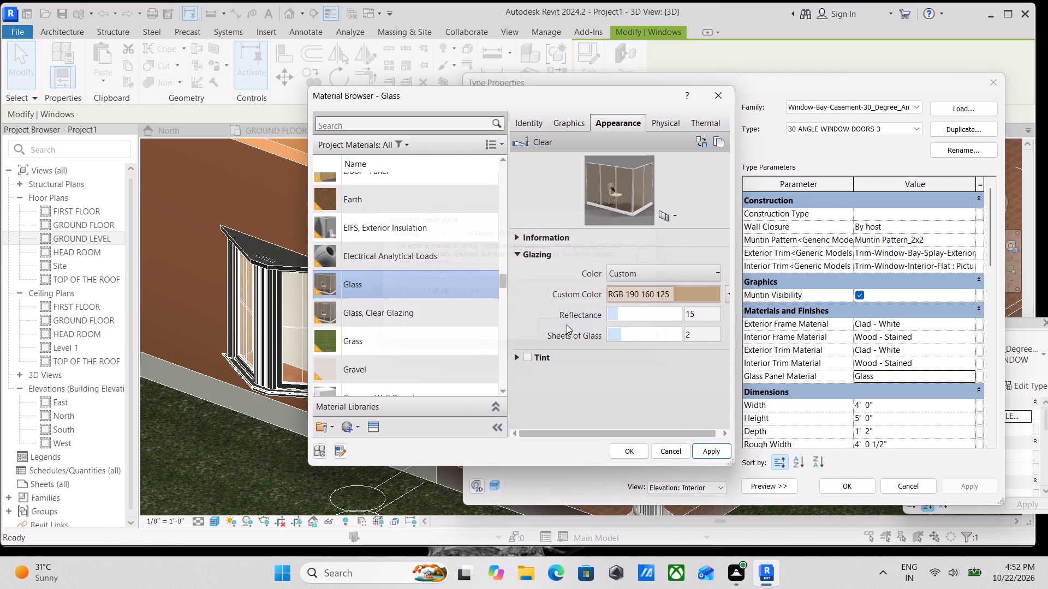
left_click(629, 446)
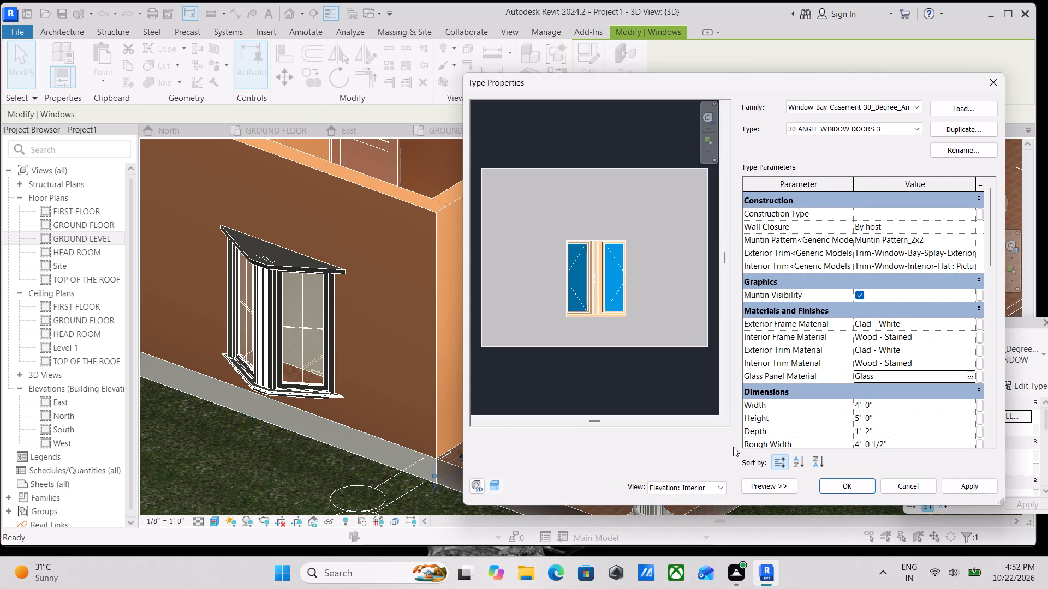
left_click(958, 489)
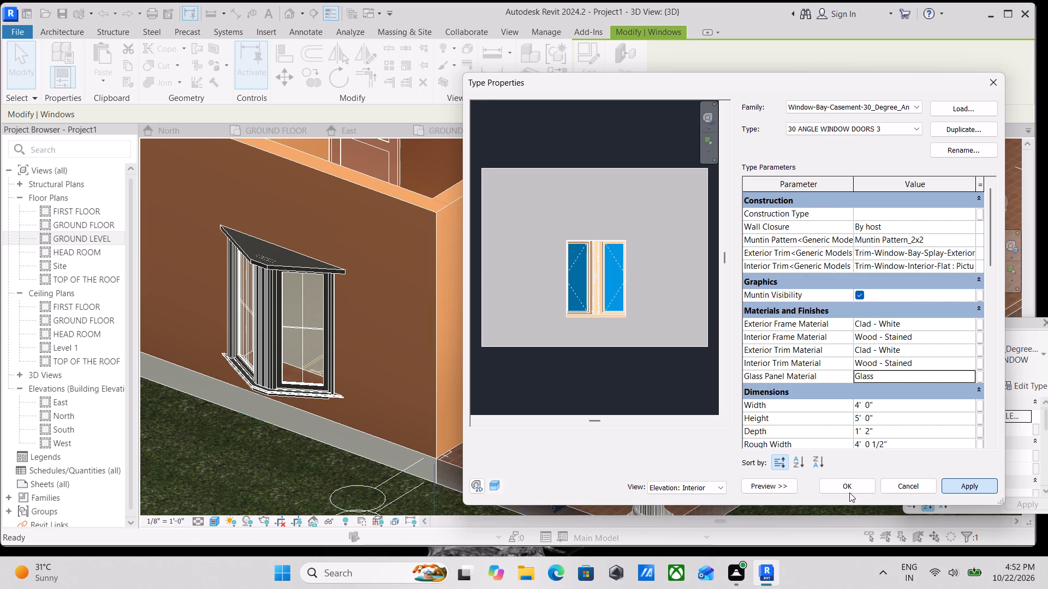
left_click(847, 486)
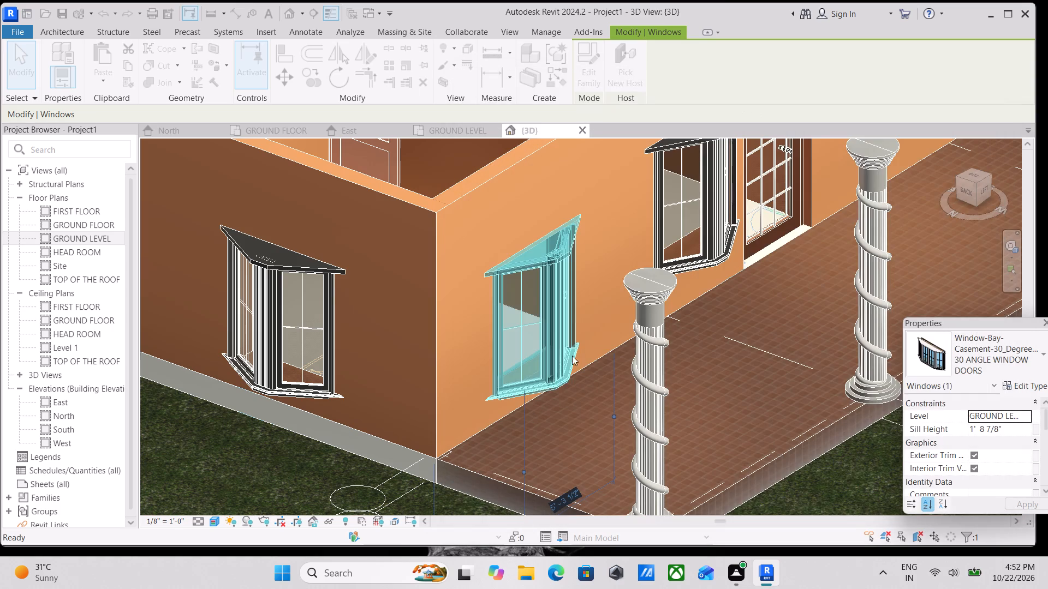
Examine the glass and frames of the corner bay window and its neighbours along the porch wall in the 3D view.
scroll(525, 290, "up", 4)
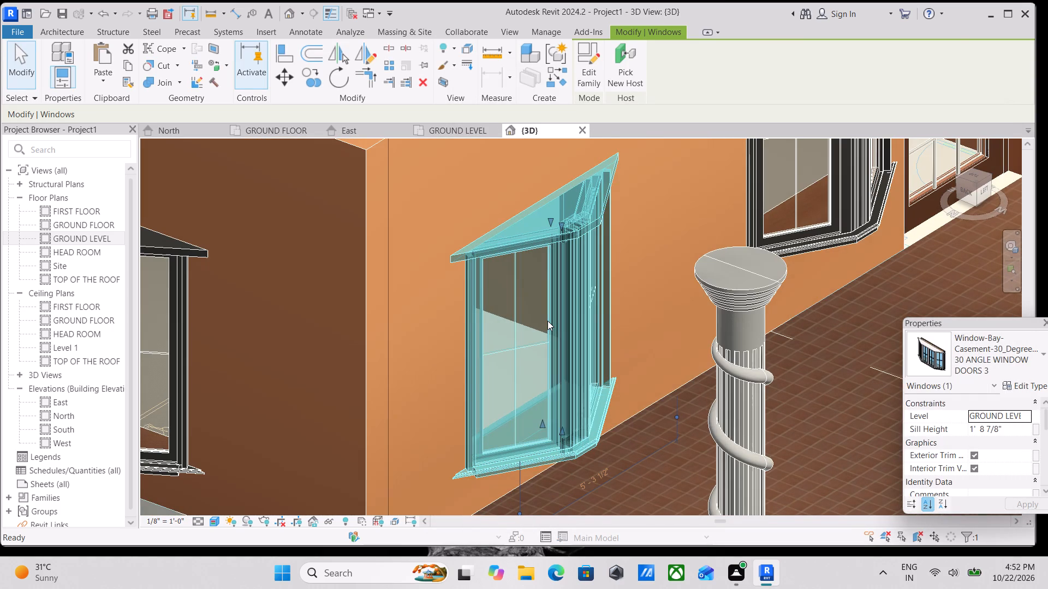
scroll(613, 334, "down", 3)
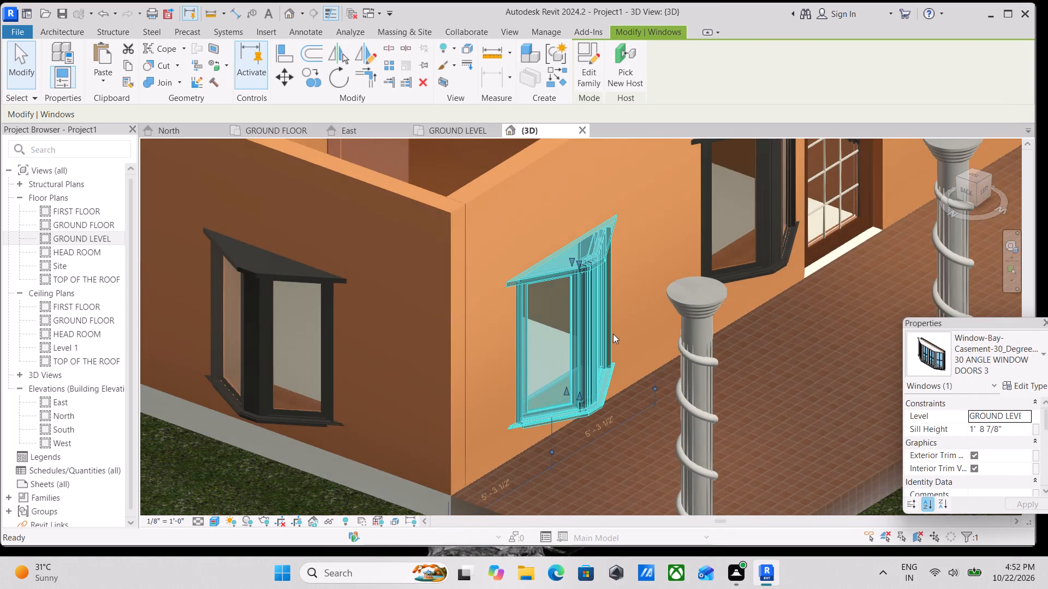
key("Escape")
scroll(602, 339, "down", 2)
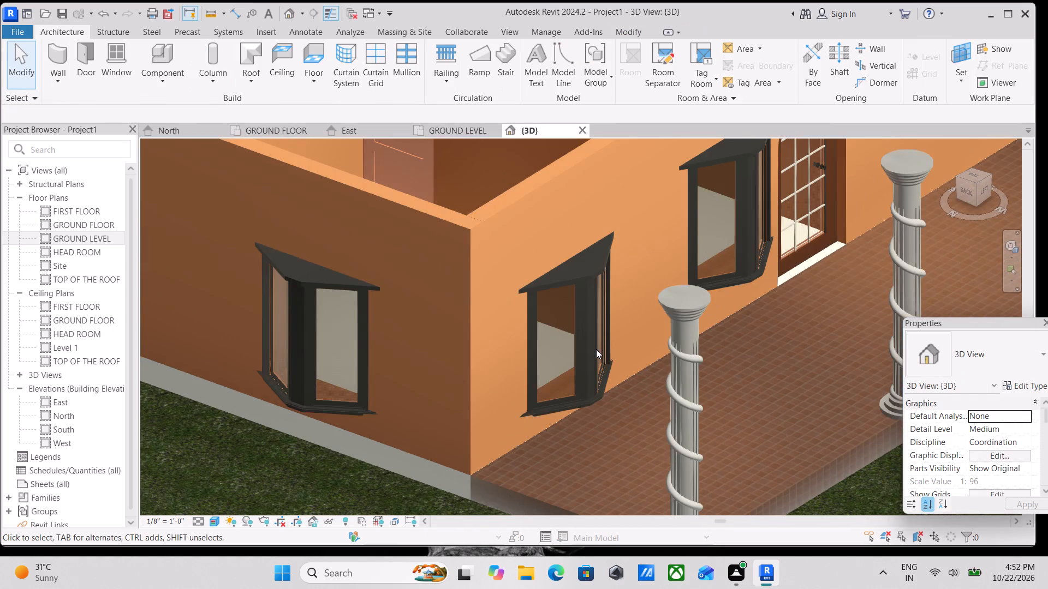
scroll(596, 349, "down", 1)
middle_click_drag(596, 352, 491, 336, "shift")
scroll(604, 350, "down", 3)
scroll(668, 371, "down", 1, "shift")
middle_click_drag(668, 371, 577, 380, "shift")
scroll(529, 289, "up", 2)
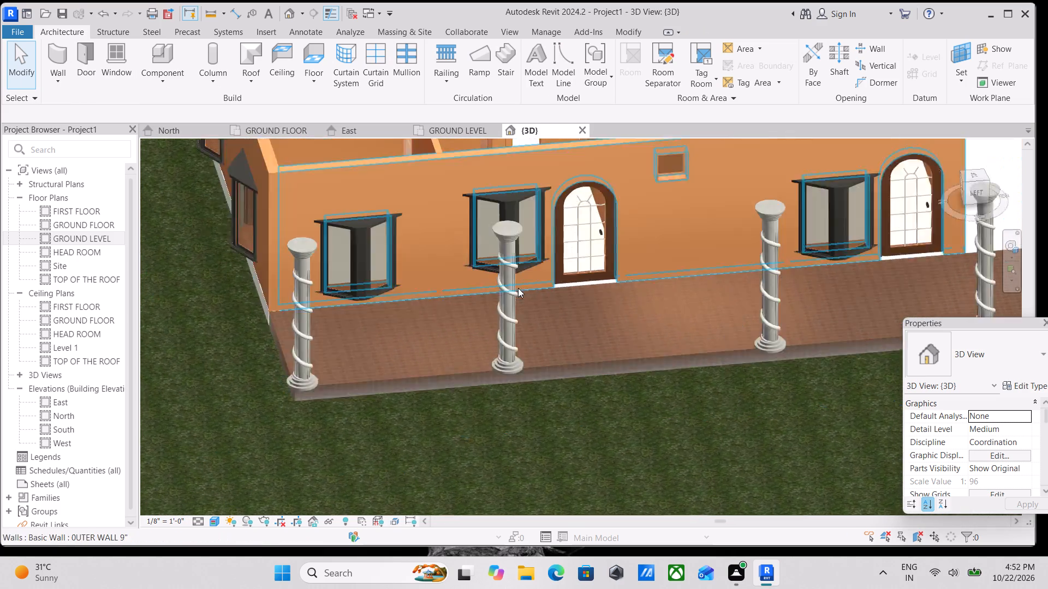
scroll(518, 288, "up", 7)
scroll(427, 207, "down", 1)
middle_click_drag(427, 207, 620, 237)
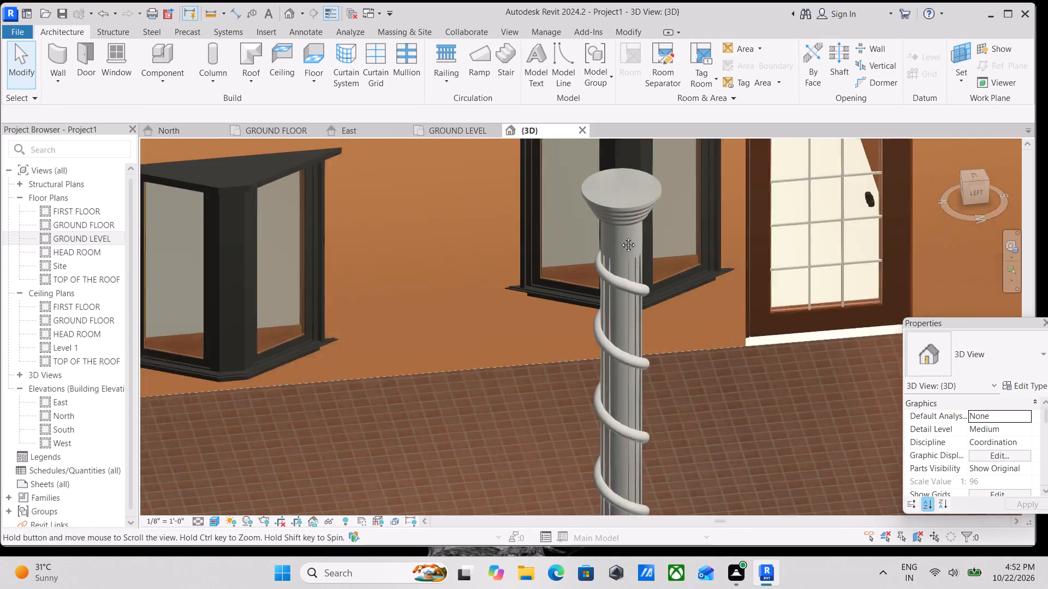
middle_click_drag(620, 237, 643, 232)
middle_click_drag(472, 262, 614, 272)
scroll(558, 293, "up", 7)
scroll(476, 283, "down", 8)
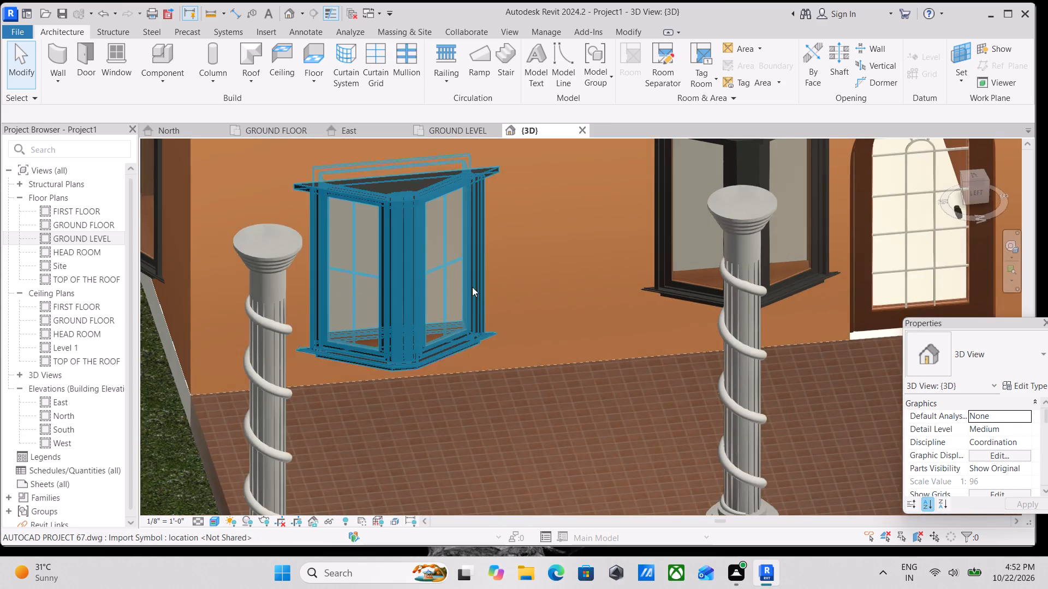
scroll(472, 287, "down", 12)
middle_click(489, 277, "shift")
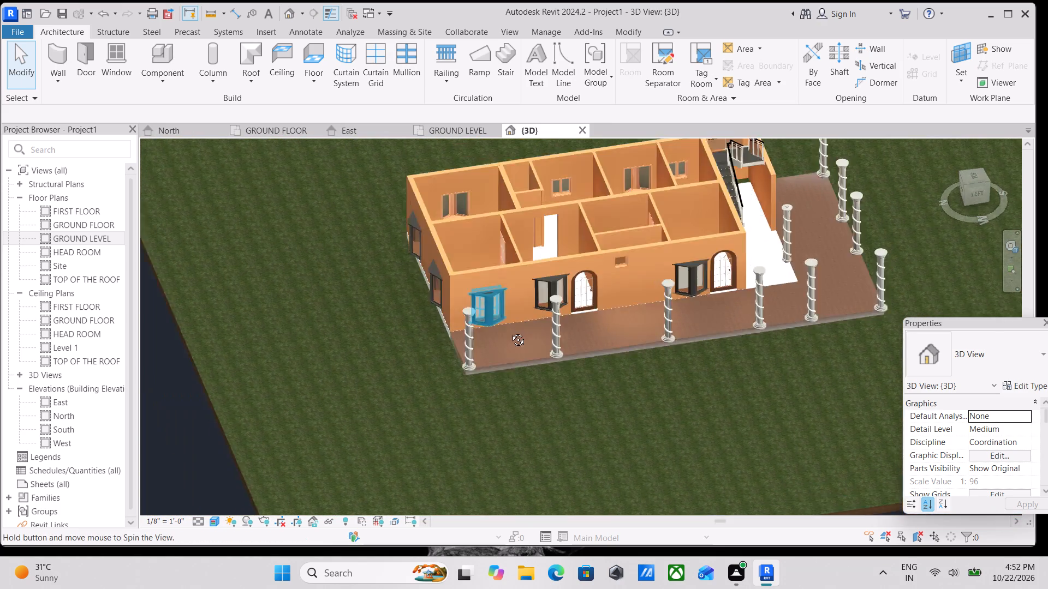
Examine the bay windows on the end wall and porch side from above and around the house corner.
scroll(452, 255, "up", 1)
middle_click_drag(452, 255, 505, 387)
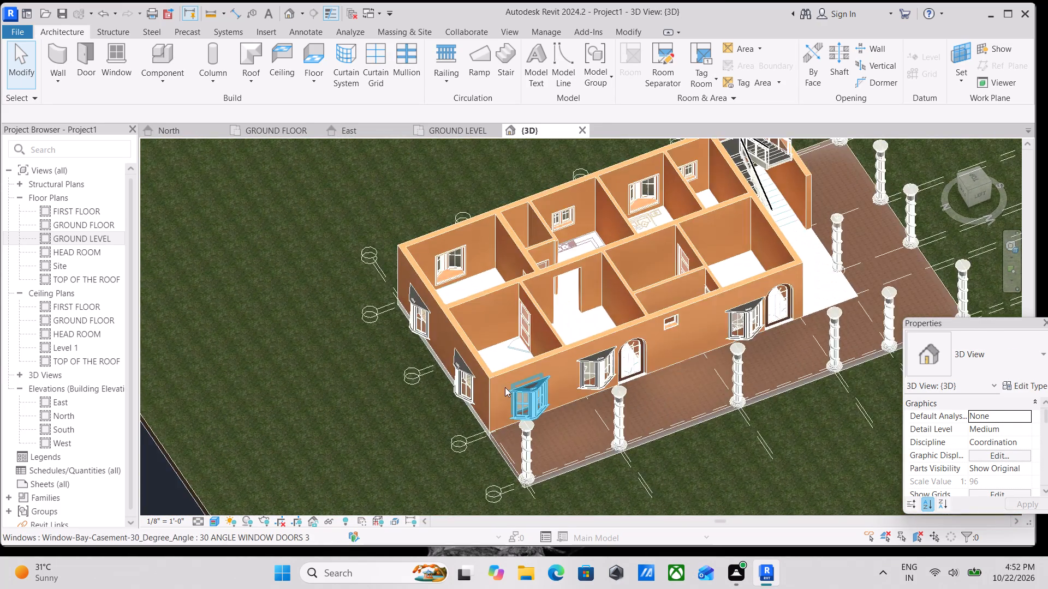
scroll(505, 387, "up", 9)
middle_click_drag(418, 281, 439, 372)
scroll(334, 354, "up", 7)
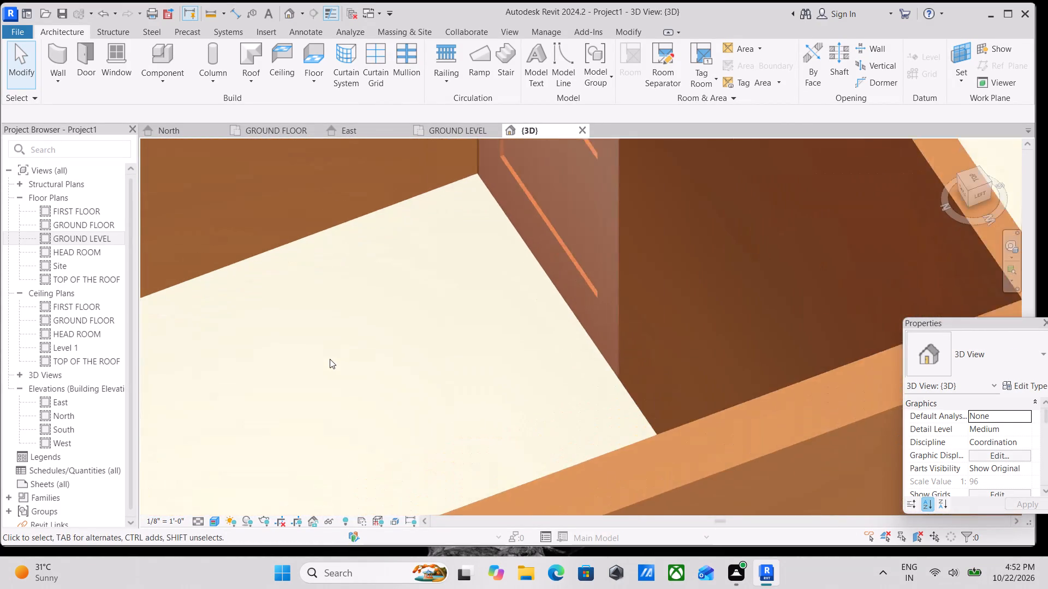
scroll(330, 359, "up", 4)
scroll(330, 359, "down", 16)
middle_click_drag(427, 351, 449, 306)
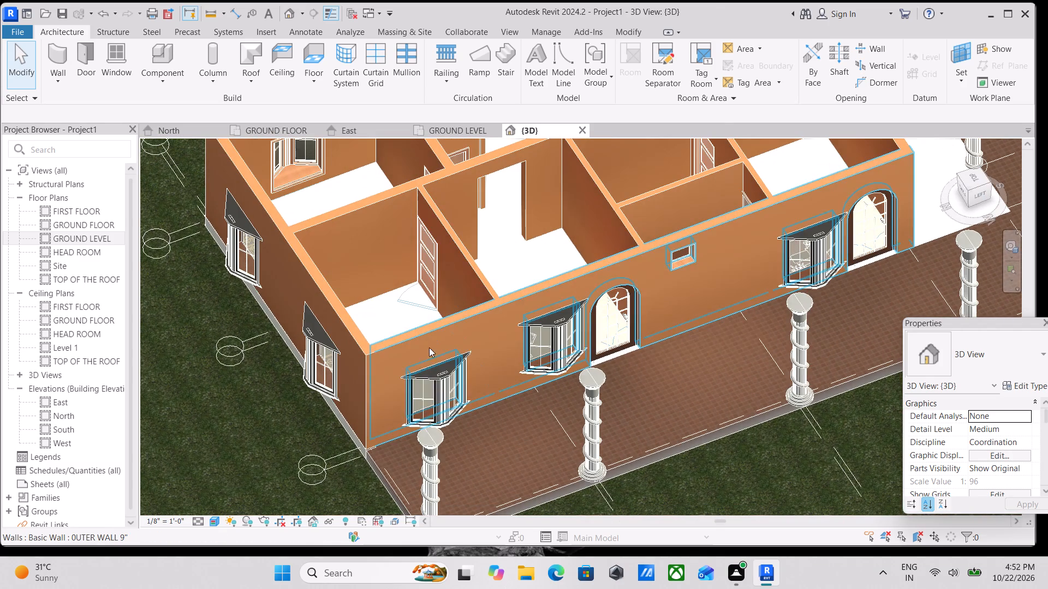
middle_click_drag(446, 384, 455, 221, "shift")
middle_click_drag(394, 251, 395, 251, "shift")
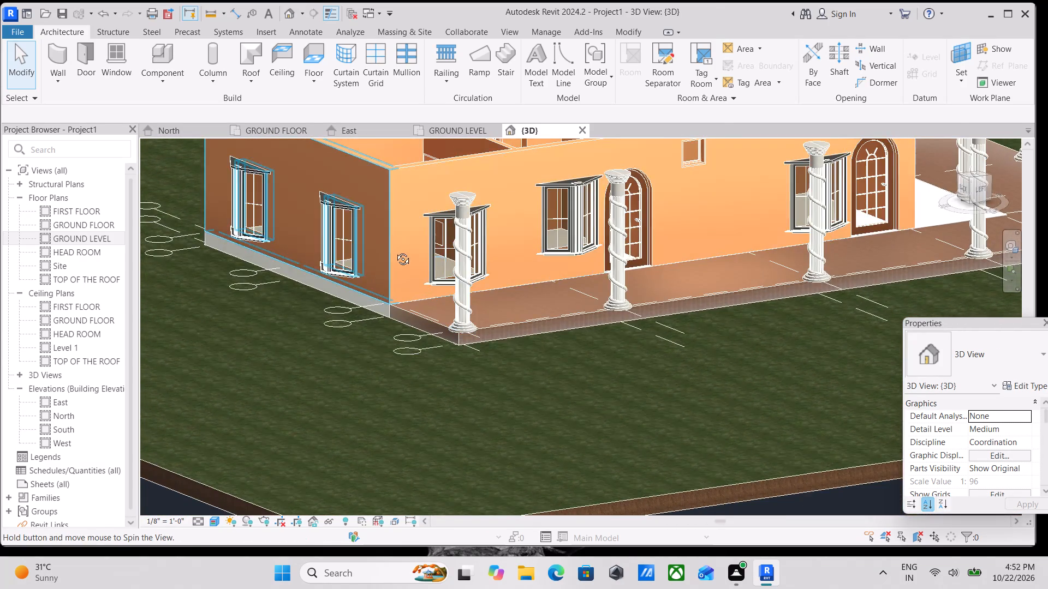
middle_click_drag(395, 251, 532, 226, "shift")
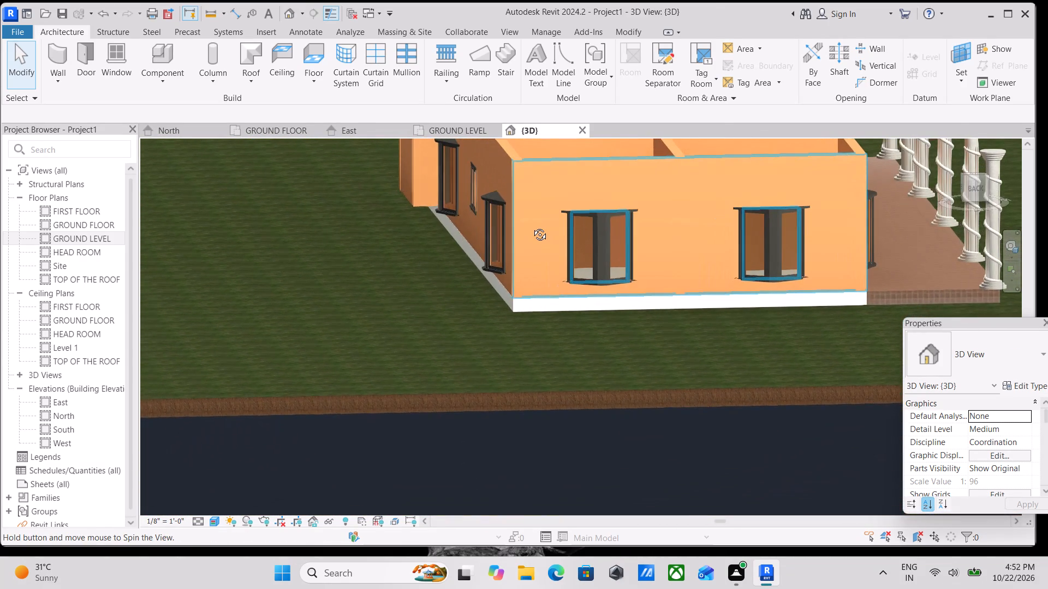
middle_click_drag(532, 226, 348, 251, "shift")
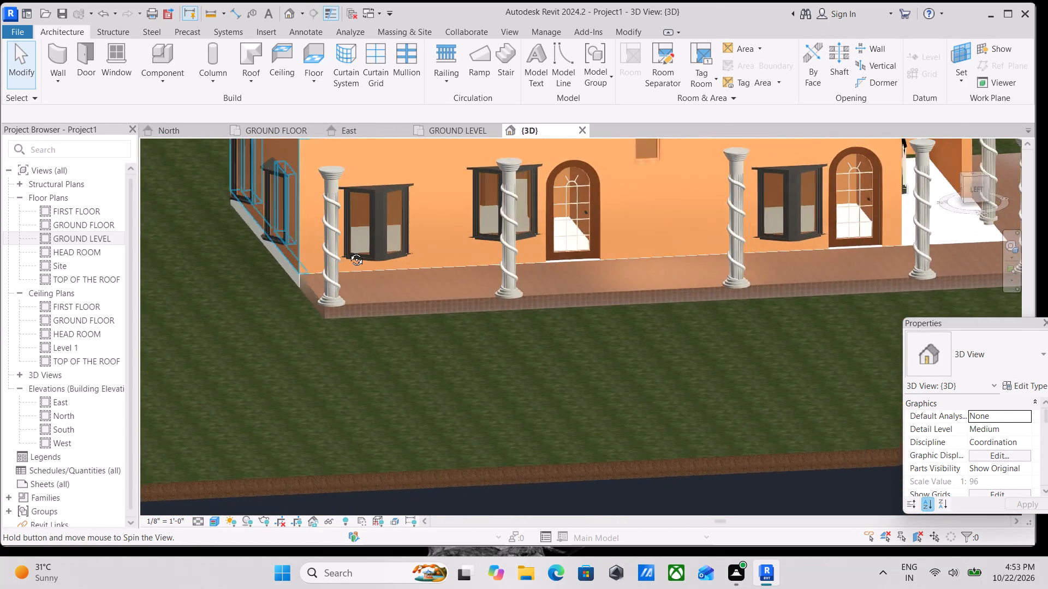
middle_click_drag(348, 251, 353, 274, "shift")
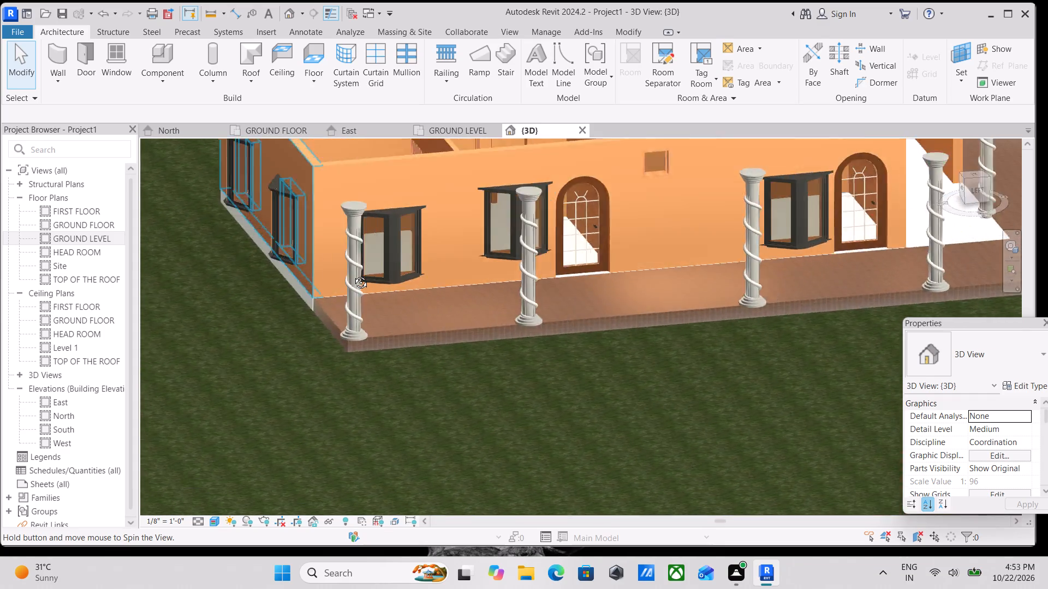
middle_click_drag(353, 274, 254, 278, "shift")
Open the TERRACOTTA material of the structure layer in the porch wall's OUTER WALL 9" type for editing.
middle_click_drag(535, 254, 495, 281, "shift")
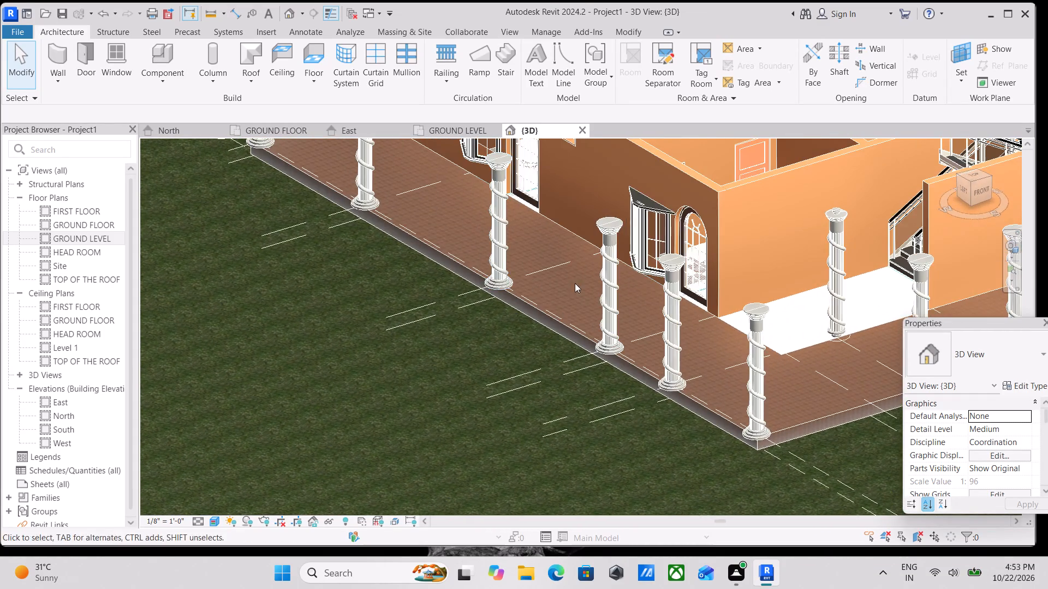
scroll(684, 273, "up", 12)
scroll(727, 271, "down", 5)
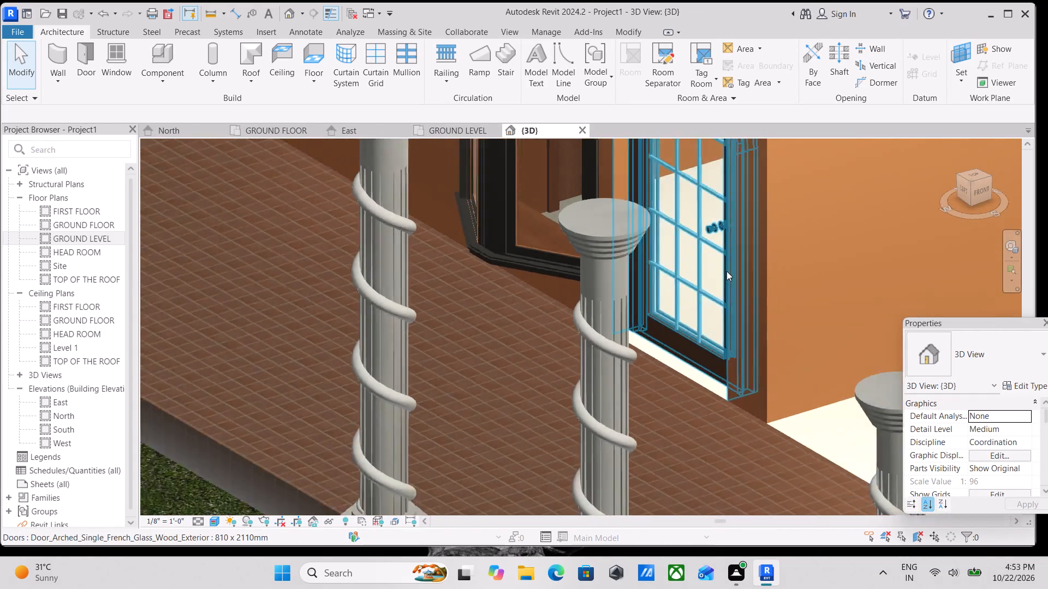
scroll(727, 271, "down", 3)
middle_click_drag(727, 272, 463, 268)
scroll(662, 410, "up", 4)
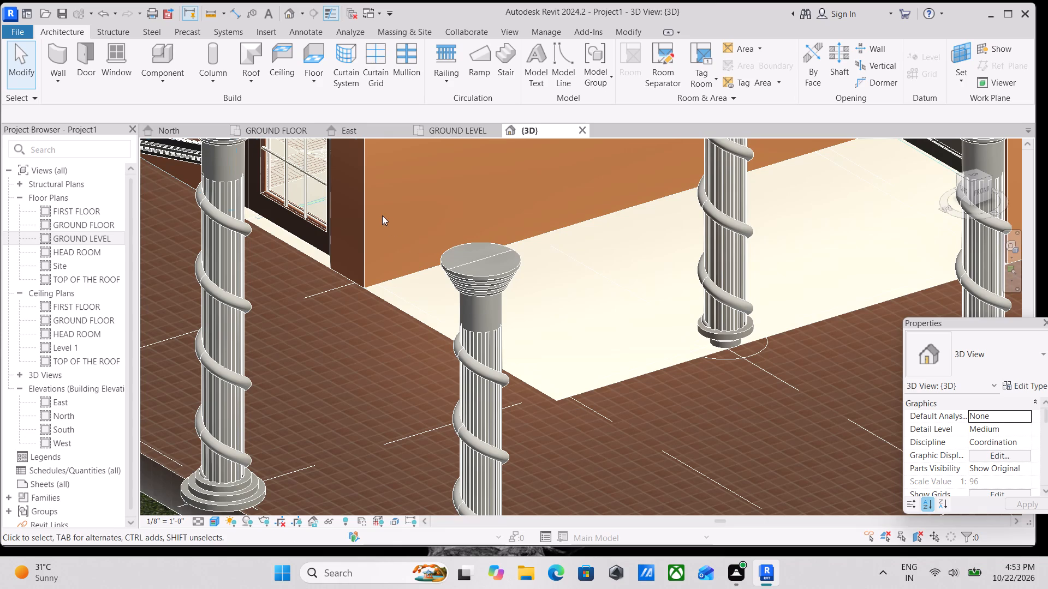
left_click(366, 213)
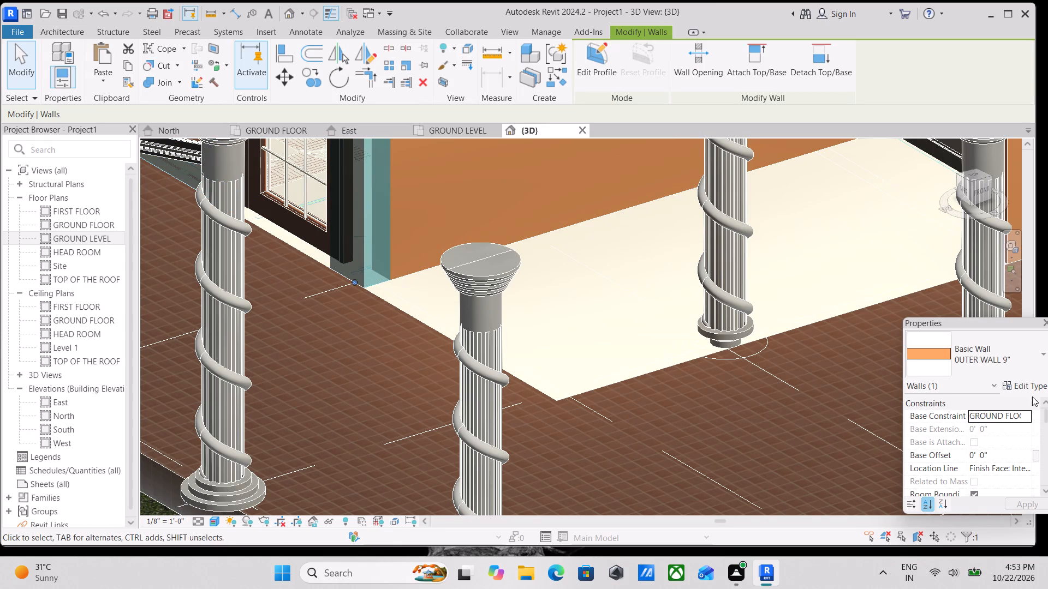
left_click(1039, 386)
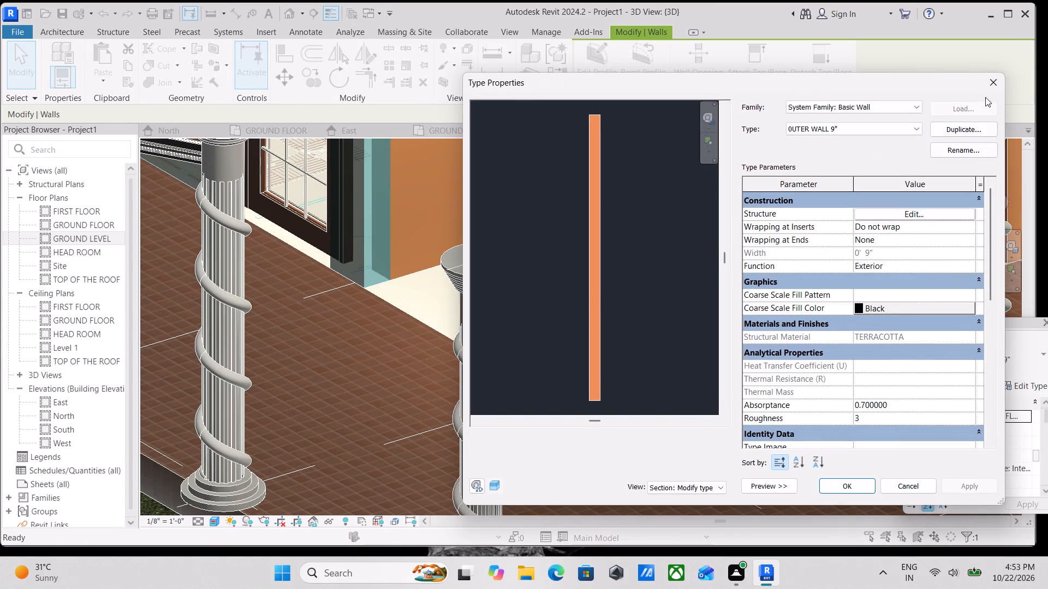
left_click(910, 212)
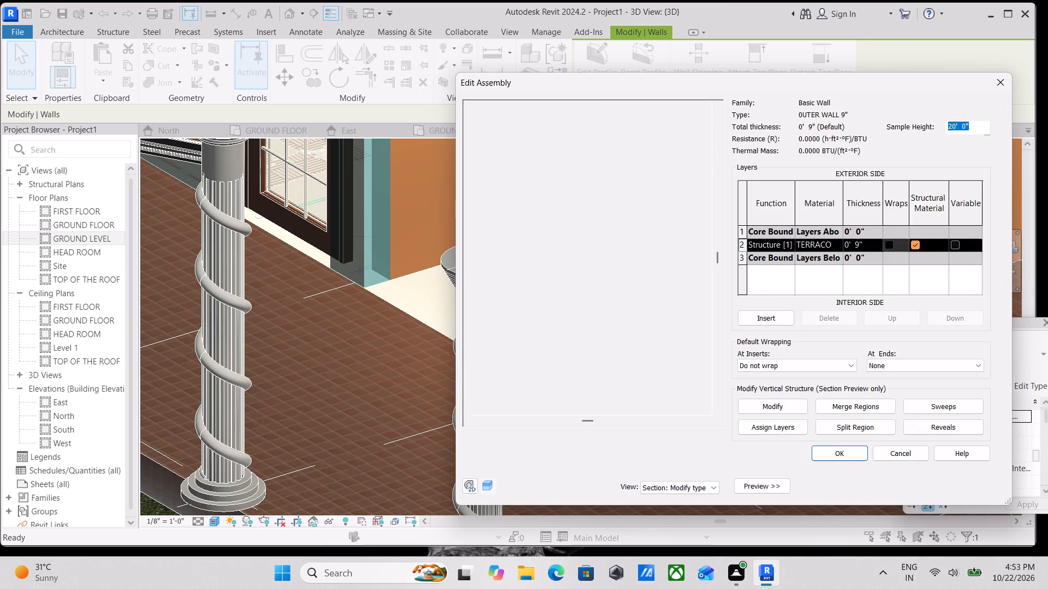
left_click(835, 245)
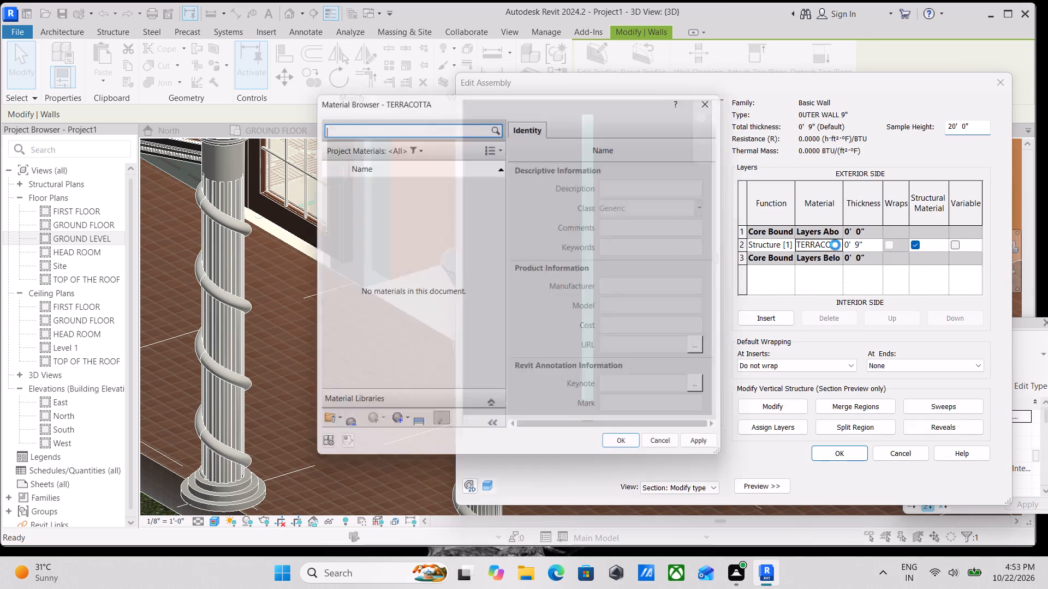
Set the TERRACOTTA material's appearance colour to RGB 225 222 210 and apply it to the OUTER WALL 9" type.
left_click(670, 272)
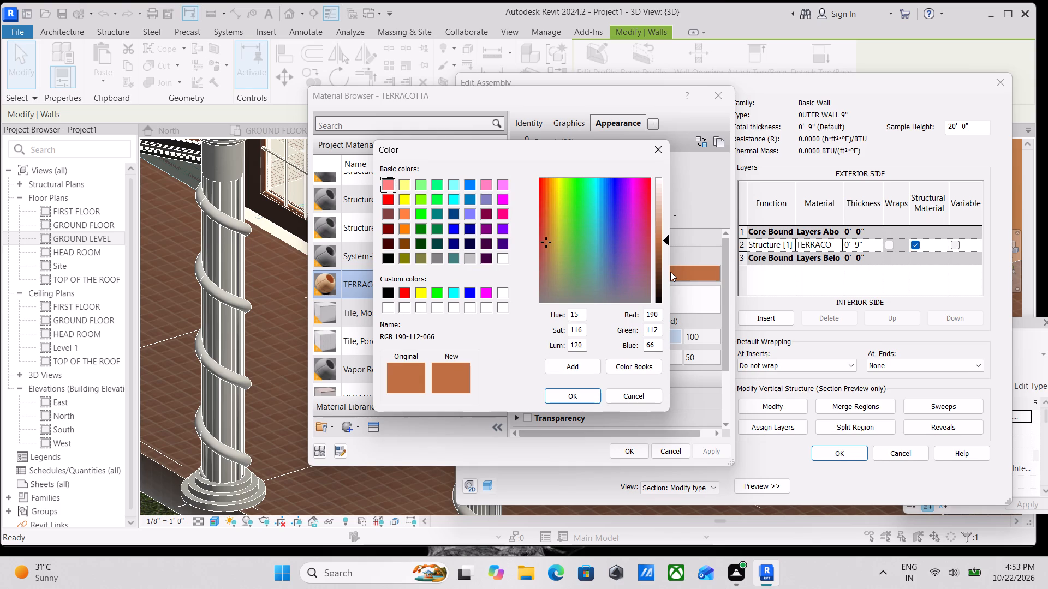
left_click_drag(662, 316, 645, 315)
left_click_drag(658, 312, 617, 317)
type("225")
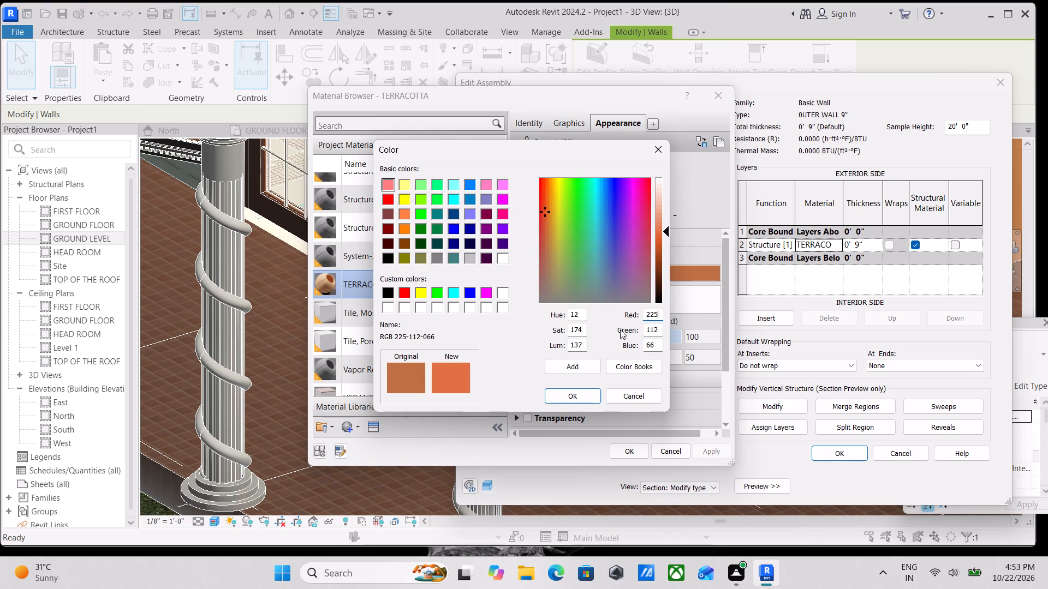
left_click_drag(659, 330, 629, 330)
type("222")
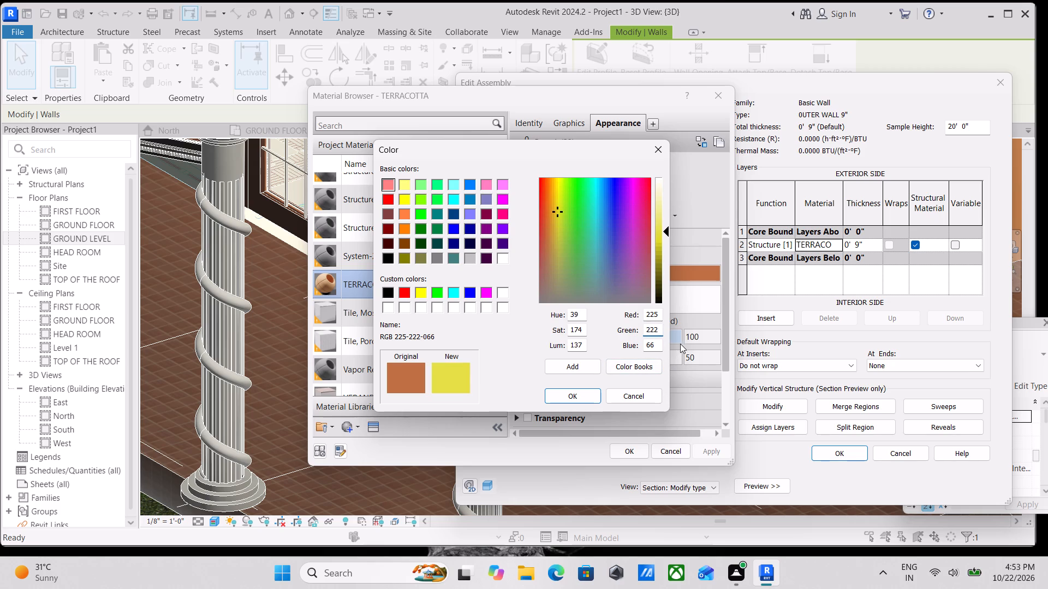
left_click_drag(655, 343, 622, 344)
left_click_drag(622, 344, 619, 344)
type("210")
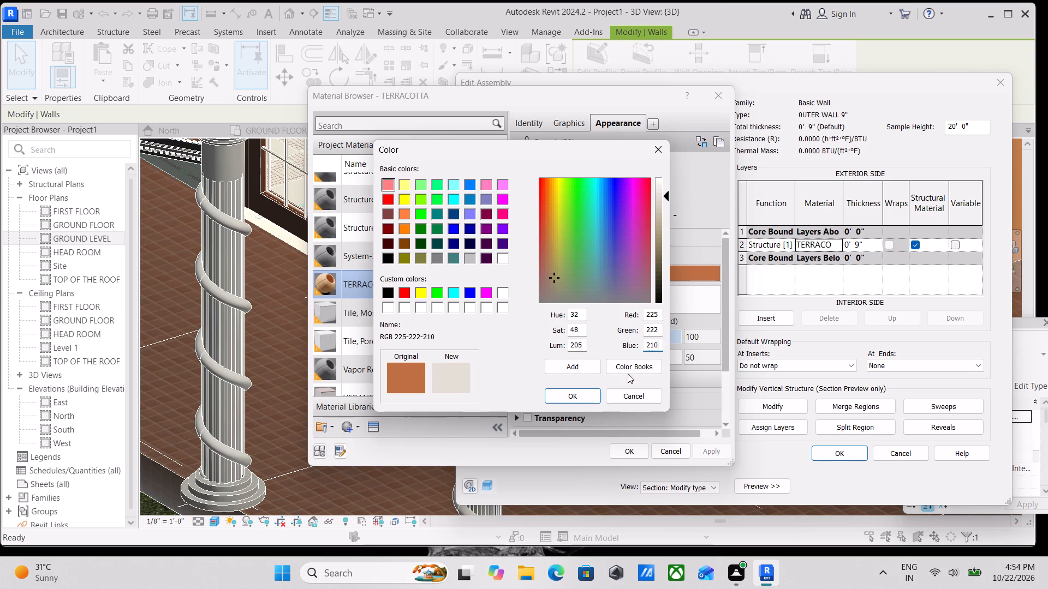
left_click(580, 395)
left_click(709, 453)
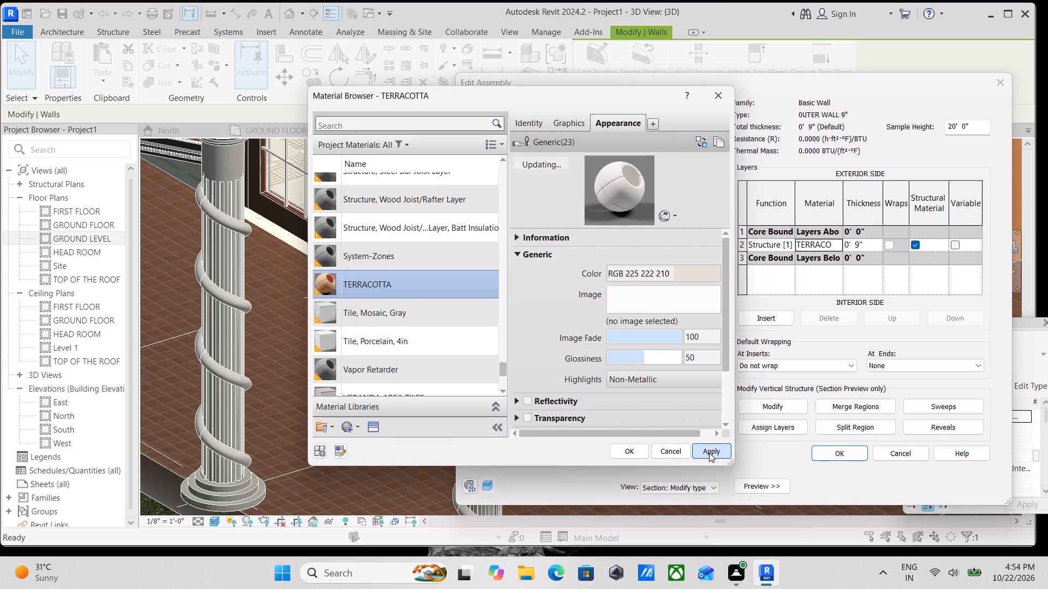
left_click(628, 453)
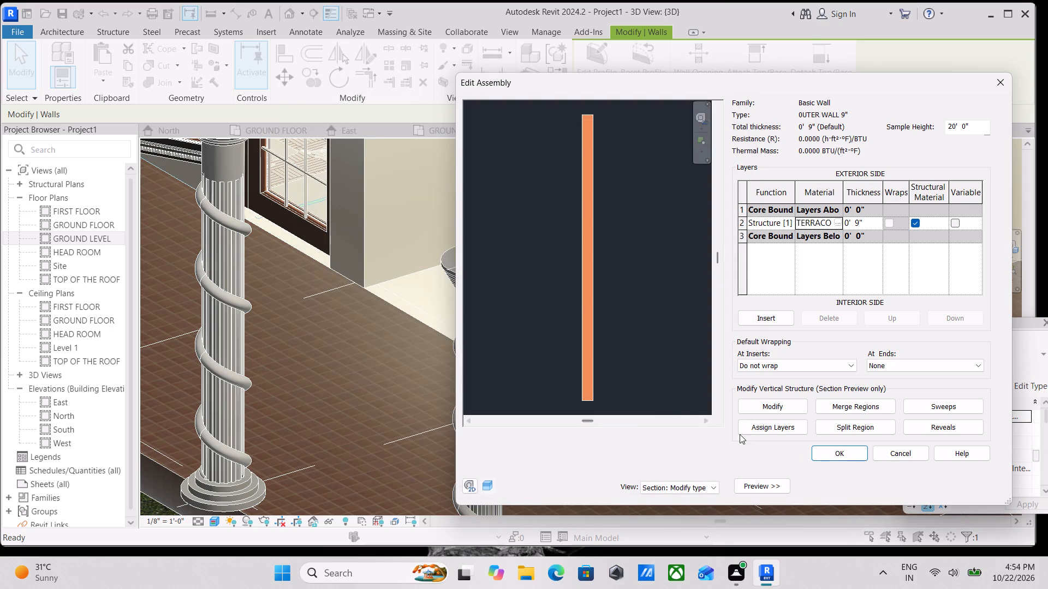
left_click(824, 454)
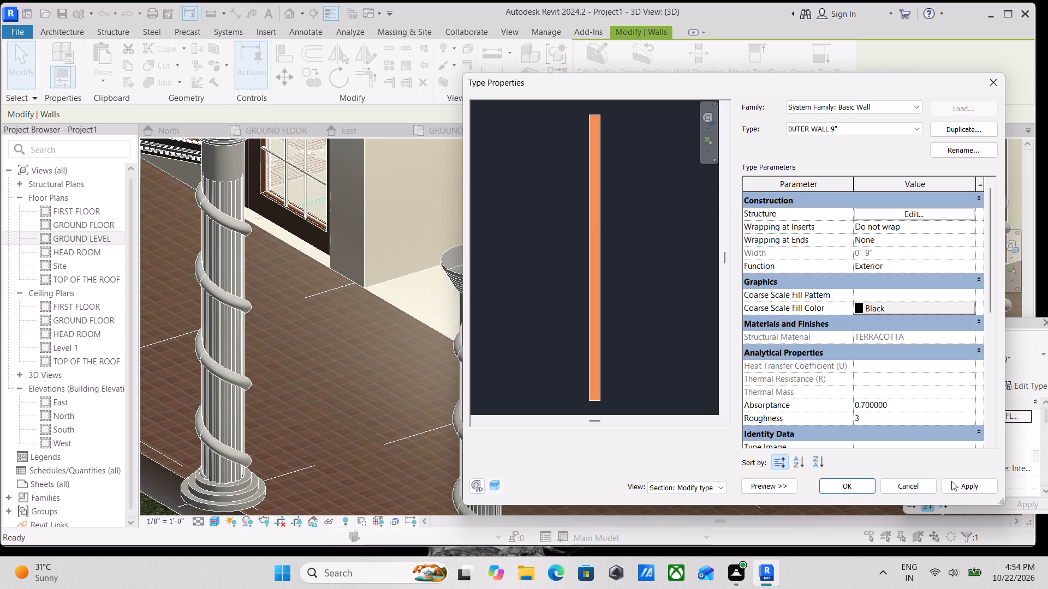
left_click(962, 486)
left_click(858, 485)
Examine the recoloured walls along the porch side and across the whole house in the 3D view.
scroll(777, 380, "down", 3)
middle_click_drag(777, 380, 833, 485)
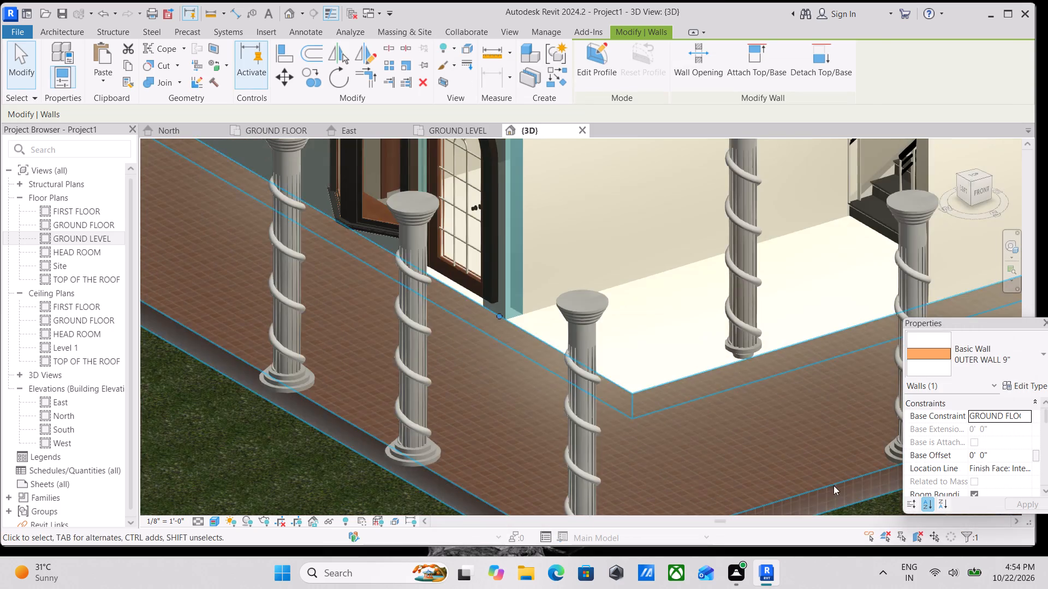
scroll(793, 410, "down", 3)
middle_click_drag(792, 409, 813, 530)
middle_click_drag(716, 397, 735, 463)
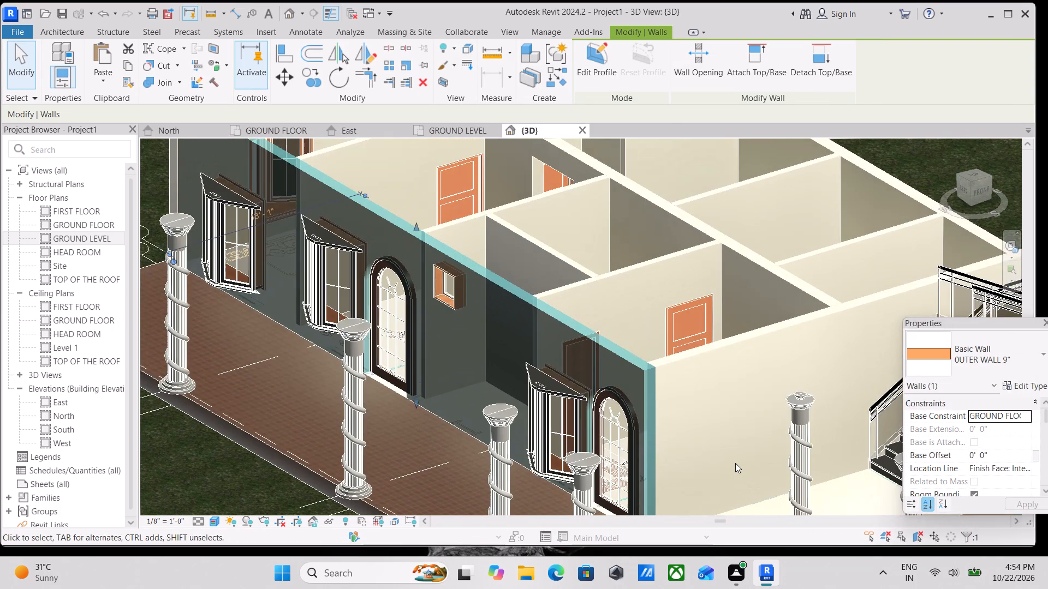
key("Escape")
scroll(735, 463, "down", 2)
middle_click_drag(737, 457, 743, 442)
scroll(620, 382, "up", 5)
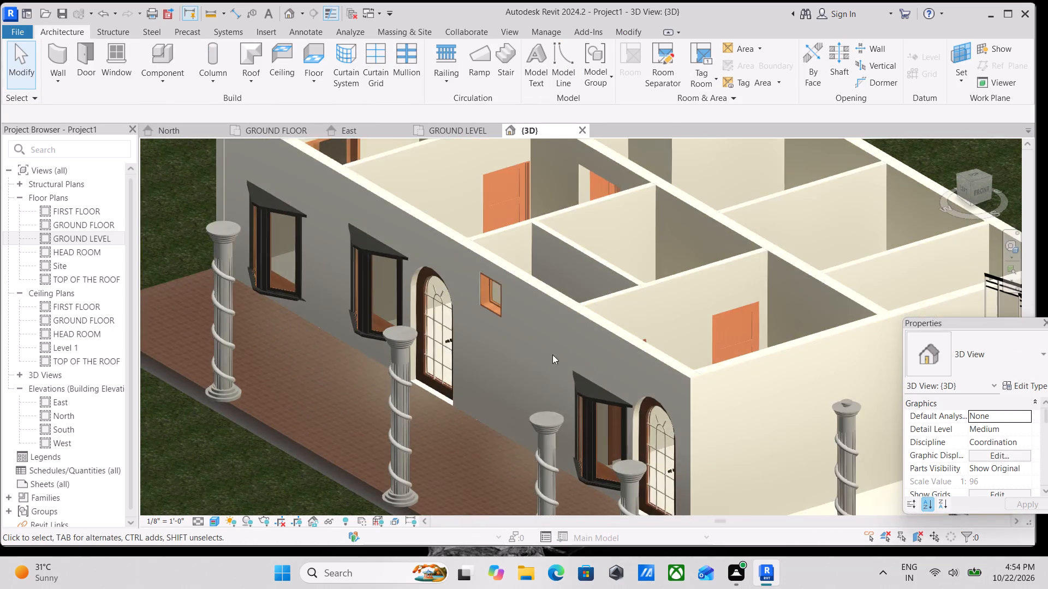
scroll(552, 354, "up", 2)
scroll(455, 329, "up", 1)
middle_click_drag(454, 327, 506, 369)
scroll(482, 302, "down", 6)
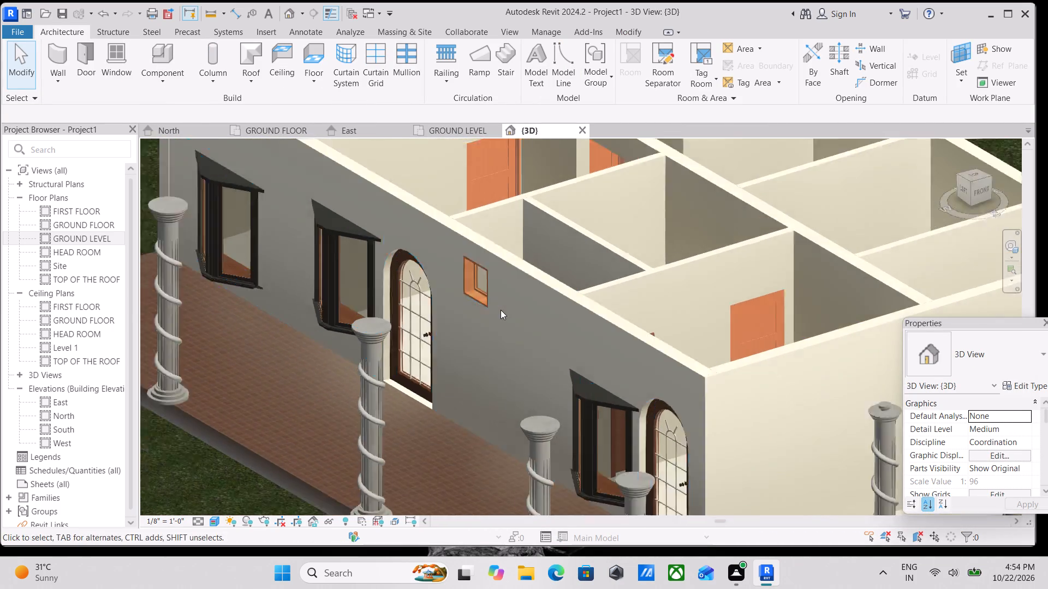
scroll(501, 310, "down", 1)
middle_click_drag(501, 310, 372, 263)
scroll(452, 268, "down", 2)
scroll(550, 303, "down", 2)
middle_click_drag(550, 303, 584, 285)
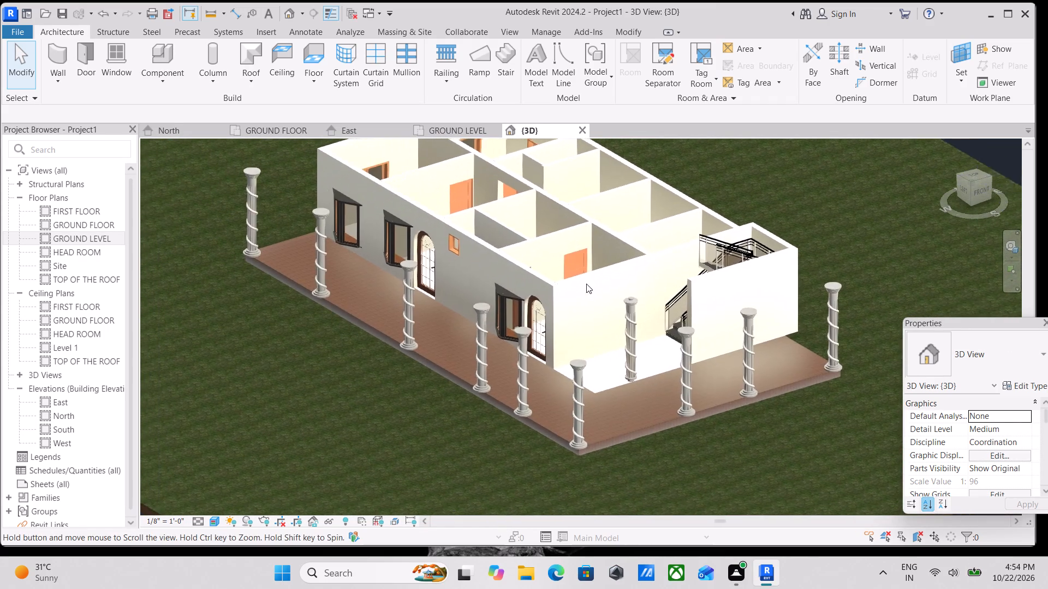
scroll(599, 285, "down", 2)
middle_click_drag(599, 285, 603, 332)
scroll(466, 260, "up", 2)
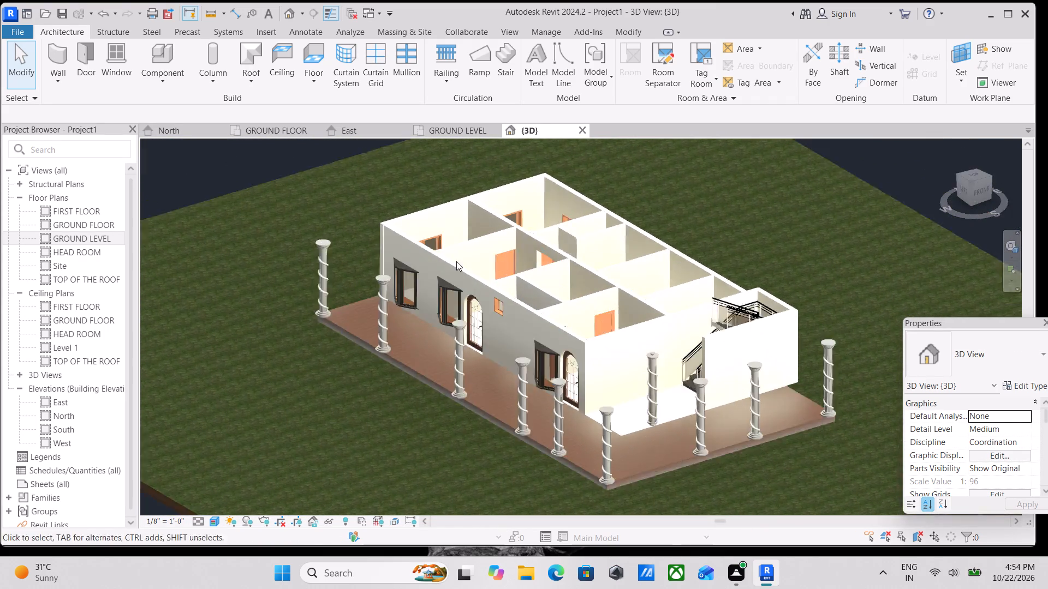
Examine the porch wall's bay windows and arched doors up close, continuing around to the front corner by the staircase.
scroll(456, 261, "up", 10)
middle_click_drag(553, 332, 460, 254)
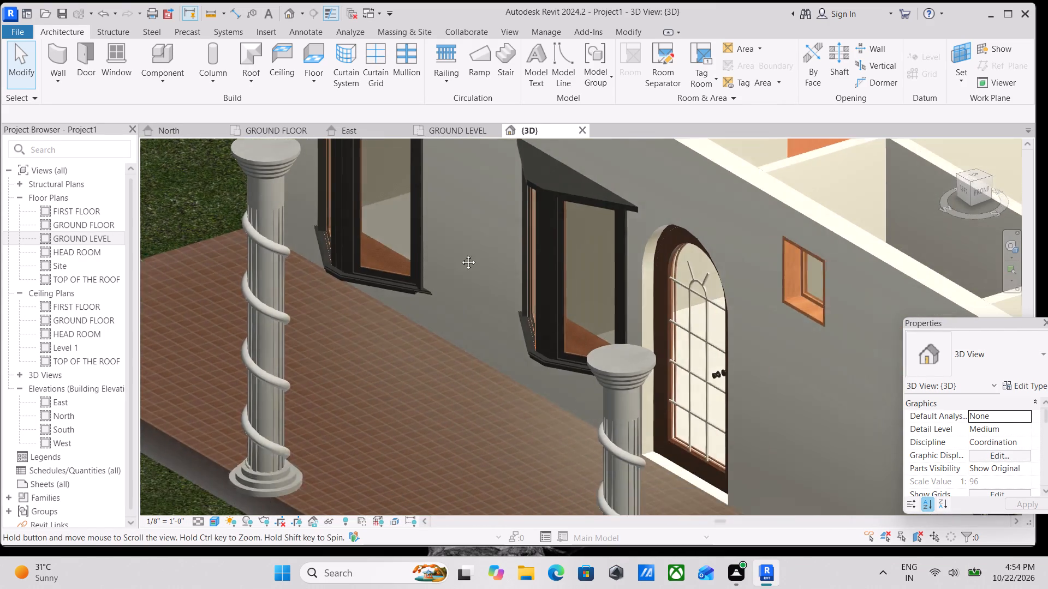
middle_click_drag(460, 254, 459, 253)
scroll(454, 249, "down", 2)
scroll(607, 292, "down", 2)
middle_click_drag(607, 292, 467, 293)
scroll(589, 290, "down", 2)
middle_click_drag(592, 290, 397, 247)
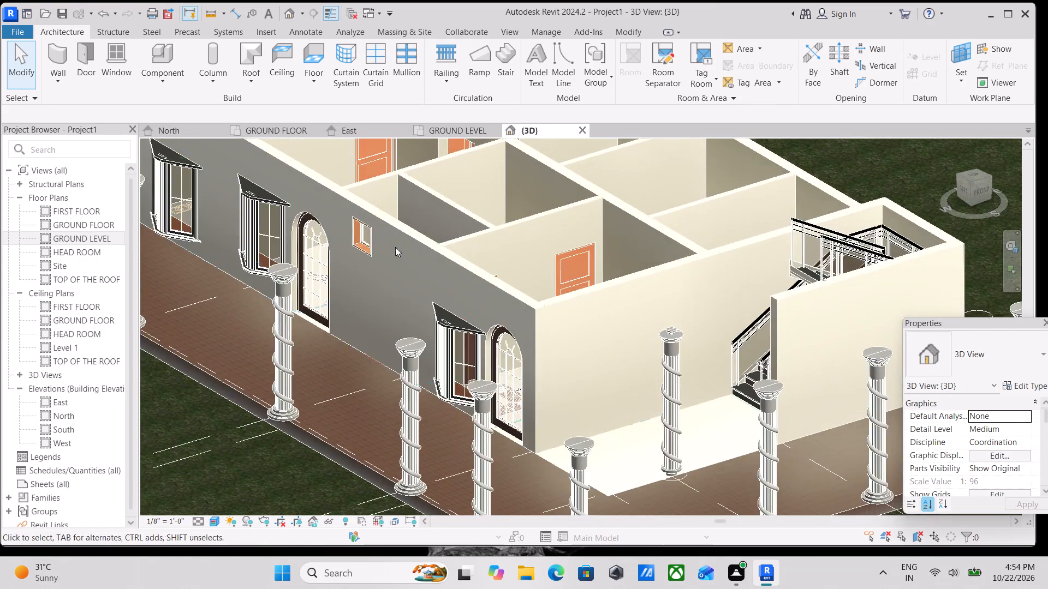
scroll(505, 272, "down", 2)
middle_click_drag(519, 294, 470, 322)
scroll(554, 448, "up", 5)
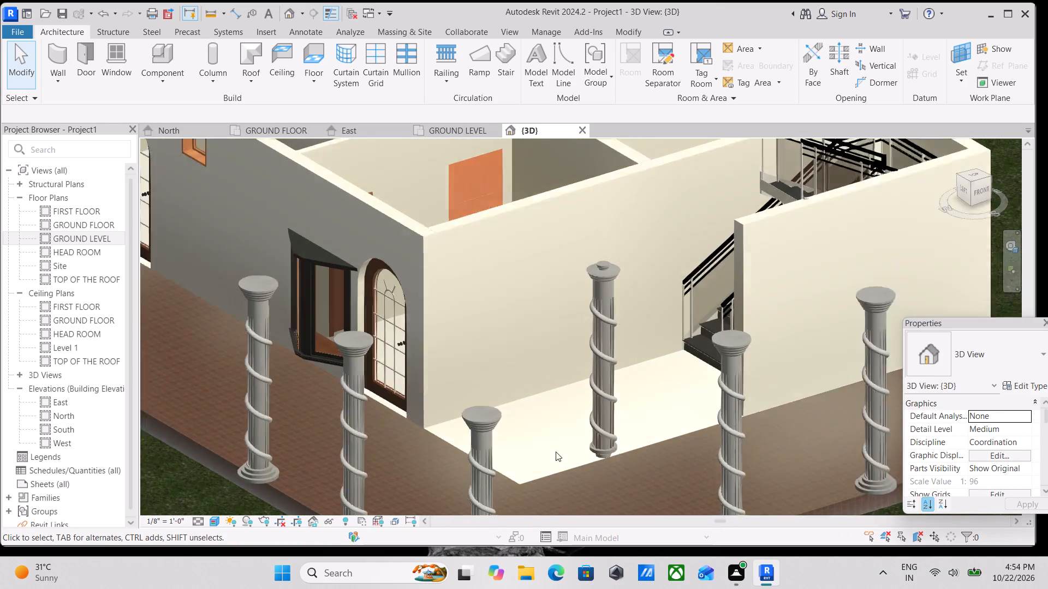
scroll(556, 452, "up", 1)
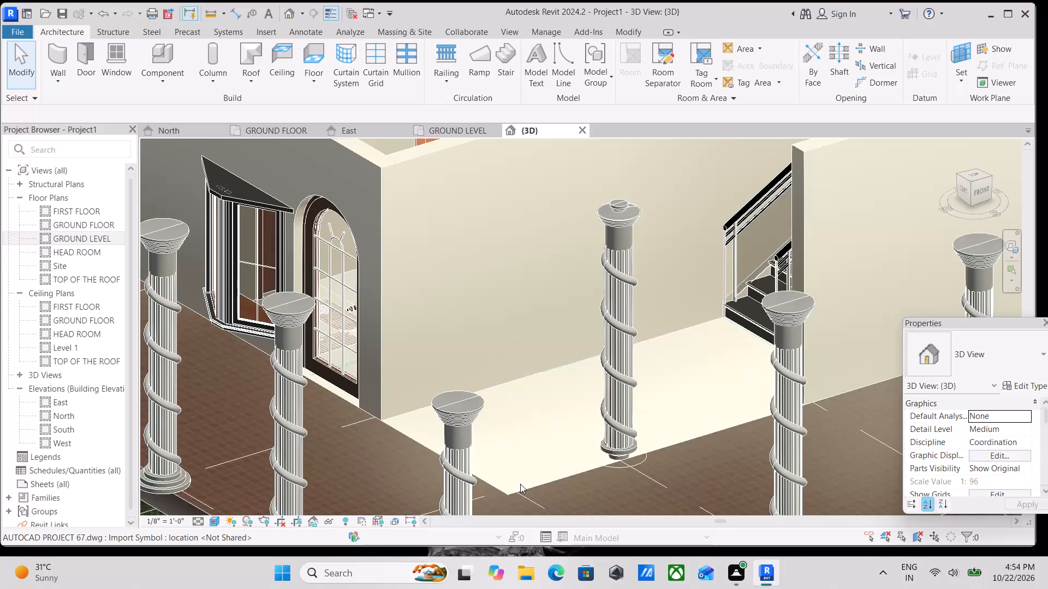
Examine the house's overall colour scheme from above and the porch wall with its dark window frames.
scroll(449, 371, "down", 5)
middle_click_drag(495, 347, 517, 401)
scroll(511, 386, "down", 1)
middle_click_drag(468, 321, 527, 393)
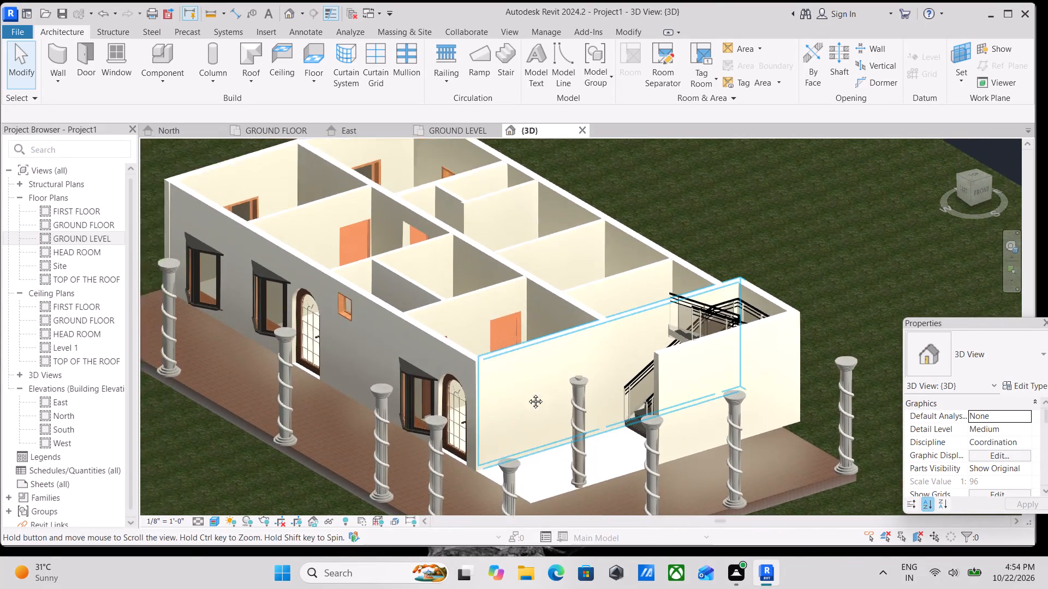
middle_click_drag(527, 393, 542, 412)
middle_click_drag(449, 290, 487, 354)
scroll(308, 353, "up", 4)
middle_click_drag(338, 408, 361, 239)
scroll(360, 242, "up", 1)
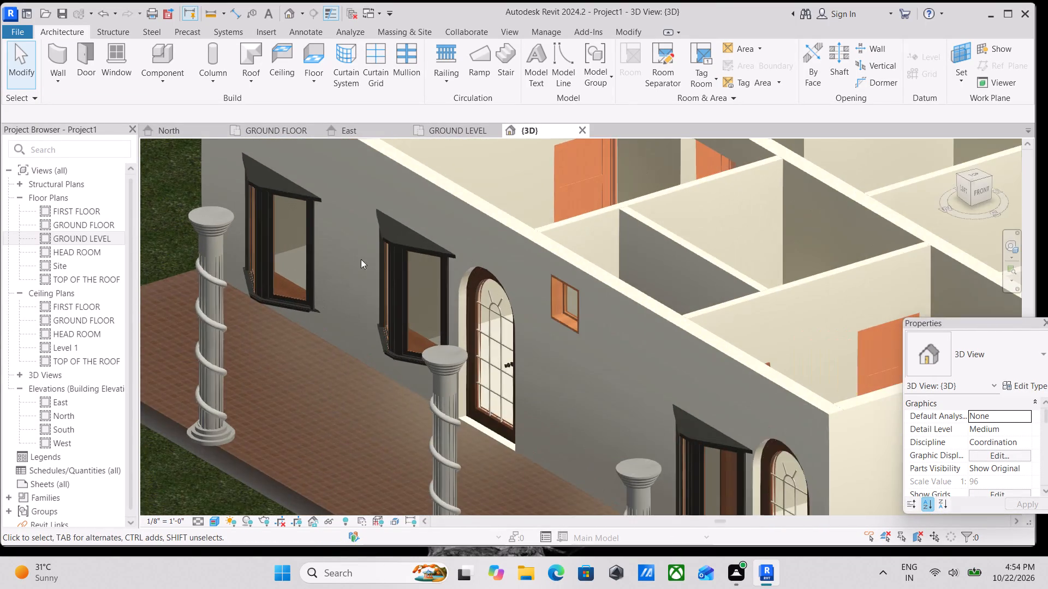
scroll(347, 319, "down", 2)
middle_click_drag(355, 305, 372, 283)
scroll(378, 278, "down", 3)
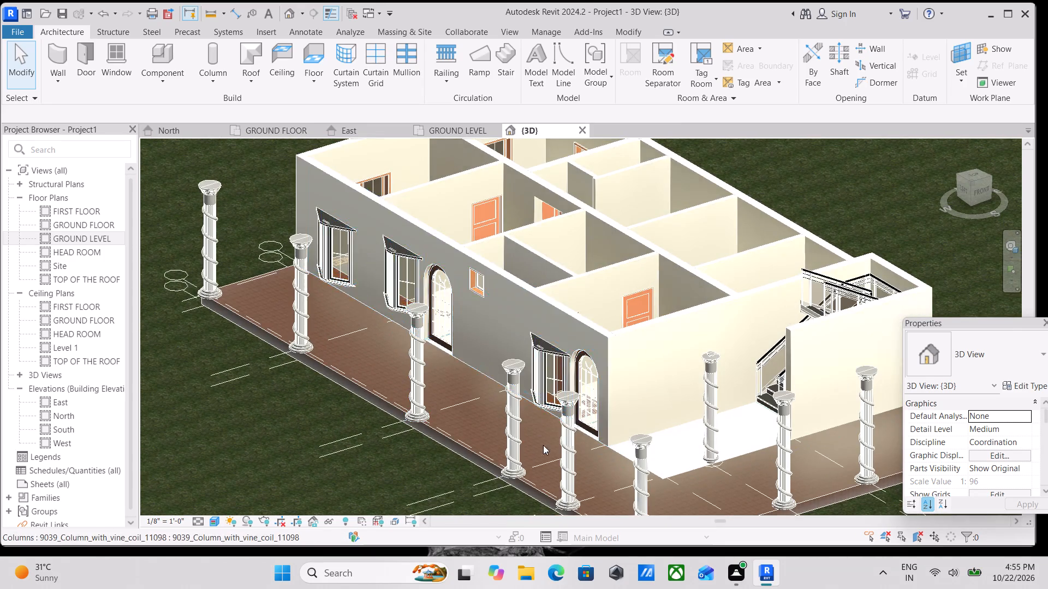
Open the MARBLE FLOORING CLASSIC material of the structure layer in the MARBLE FLOORING 1' floor type for editing.
scroll(547, 450, "up", 3)
middle_click_drag(609, 461, 475, 397)
scroll(475, 398, "up", 1)
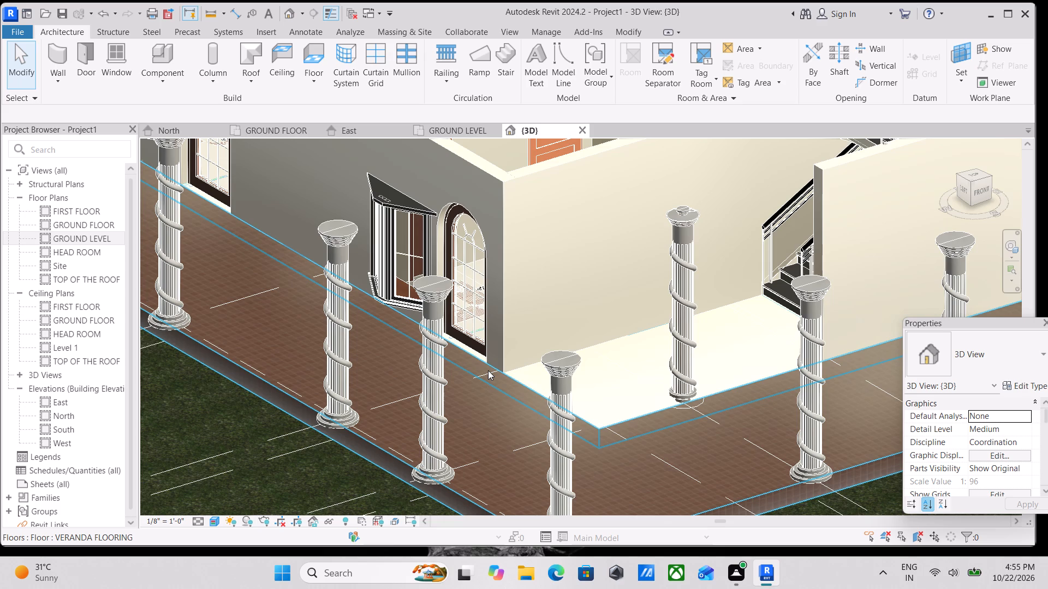
left_click(619, 419)
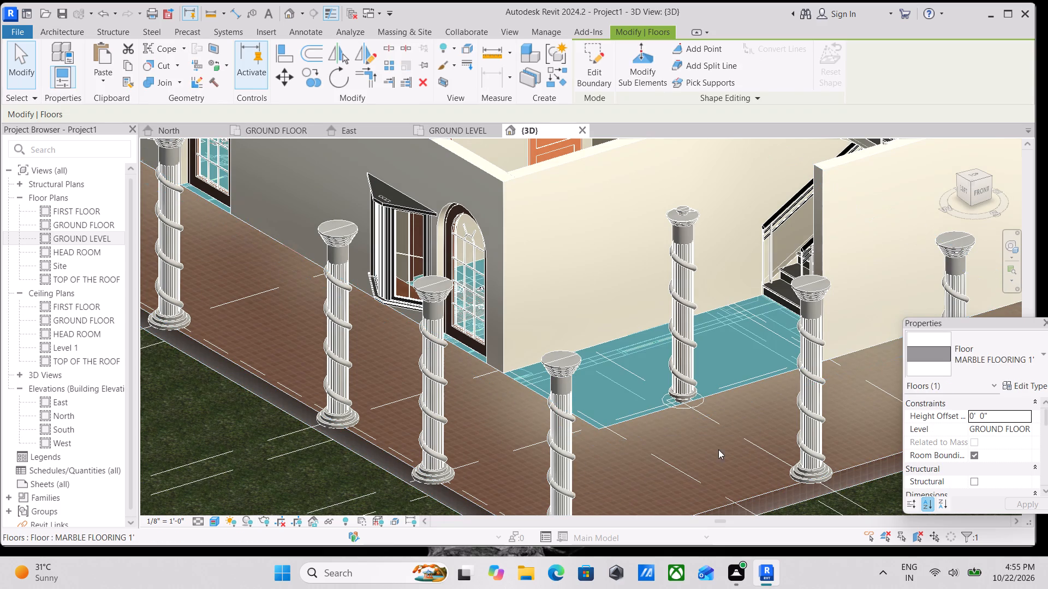
left_click(1043, 388)
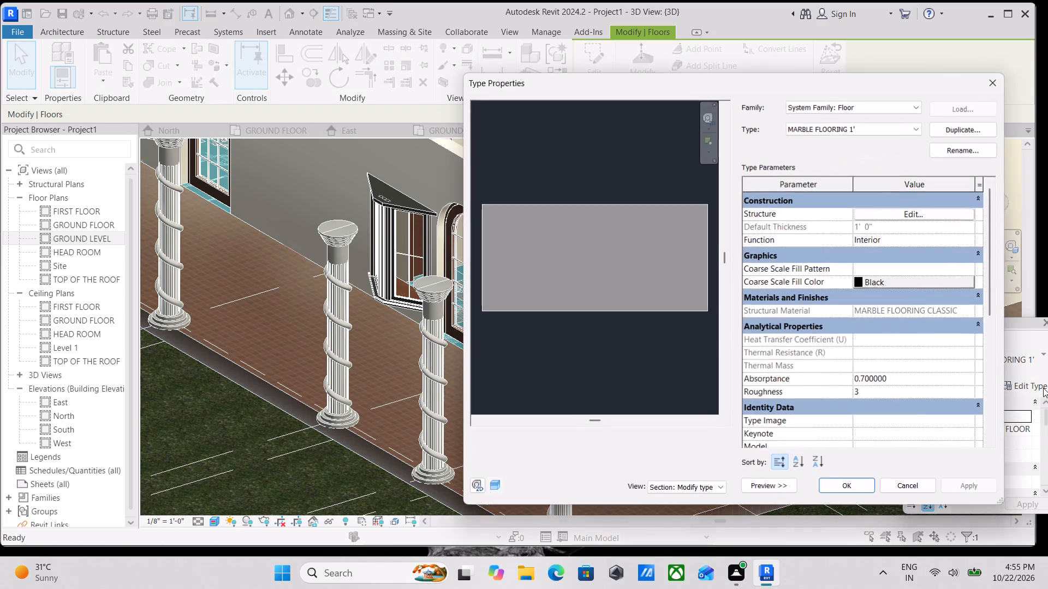
left_click(919, 214)
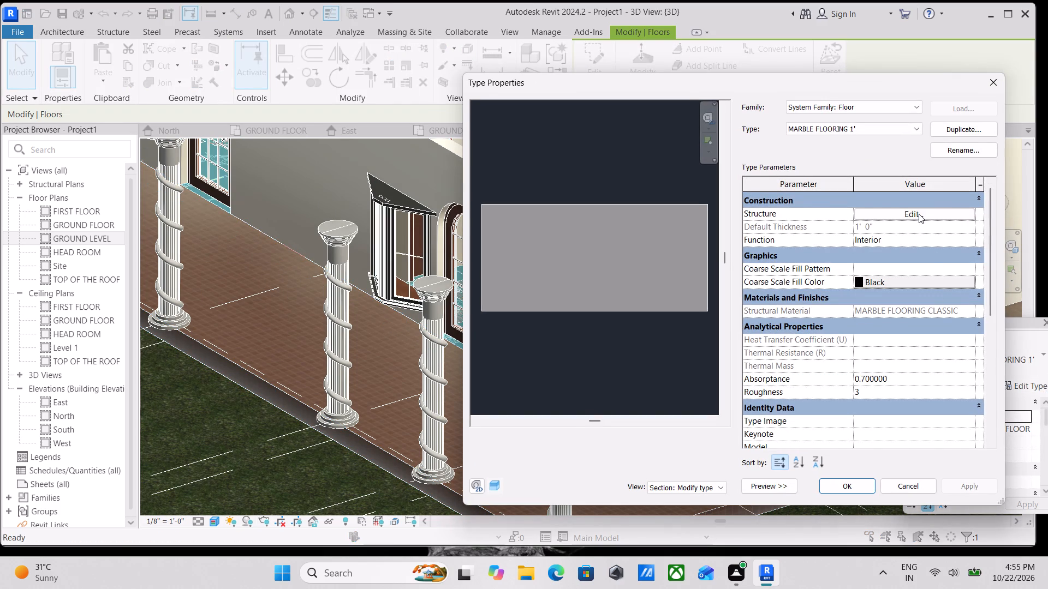
left_click(823, 247)
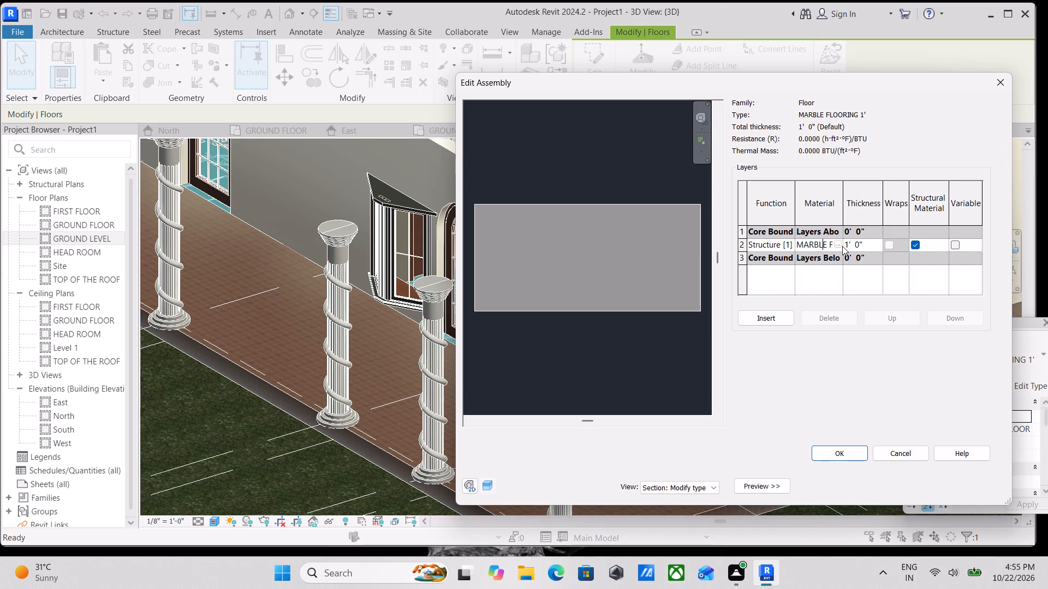
left_click(837, 246)
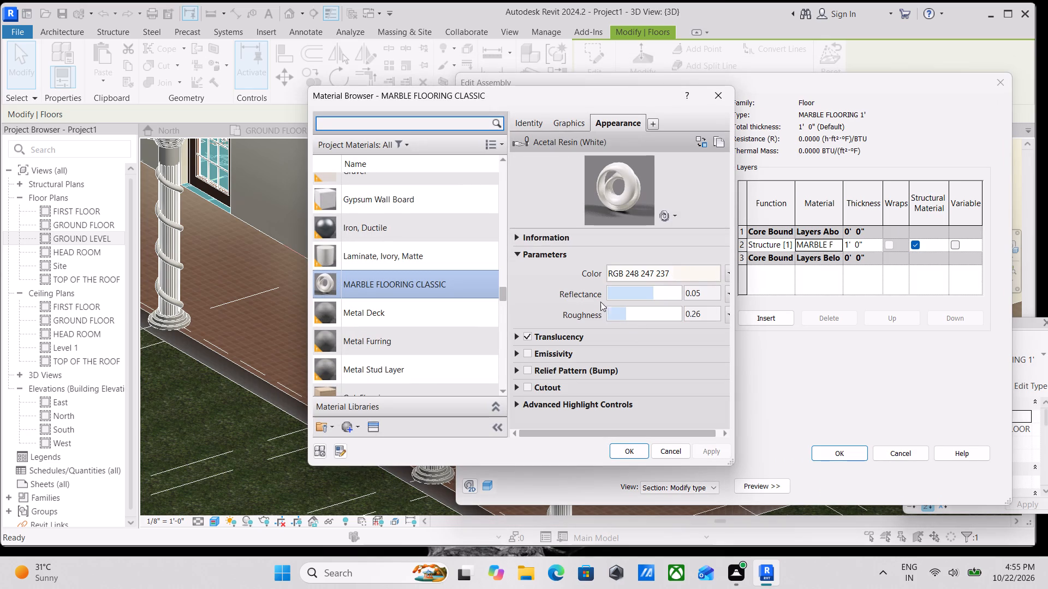
Replace the material's appearance with the Coarse Polished - White marble asset from the Appearance Library's stone category.
scroll(390, 287, "down", 2)
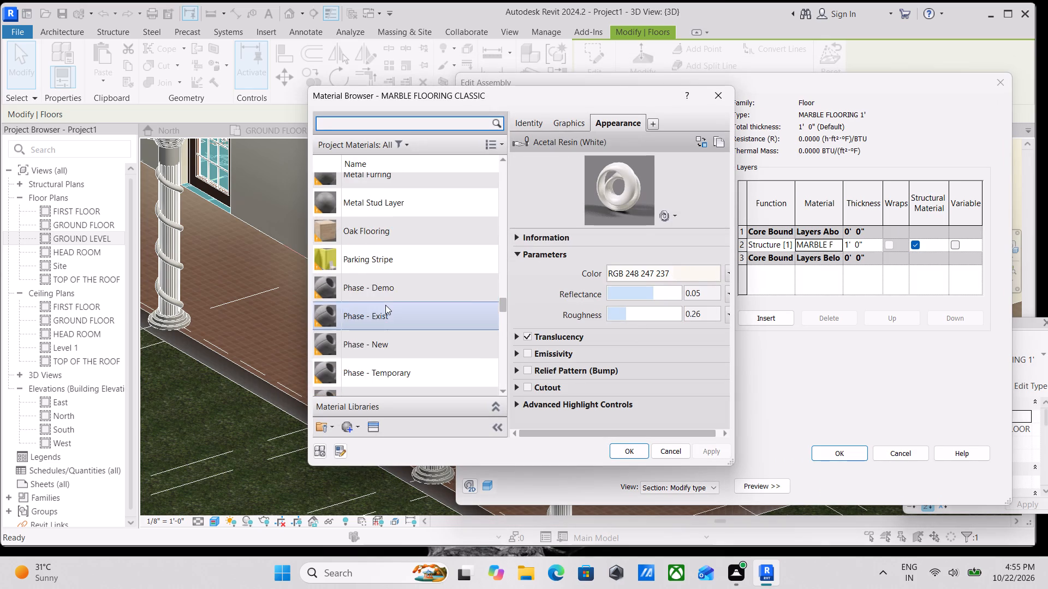
scroll(385, 306, "up", 4)
scroll(385, 306, "down", 2)
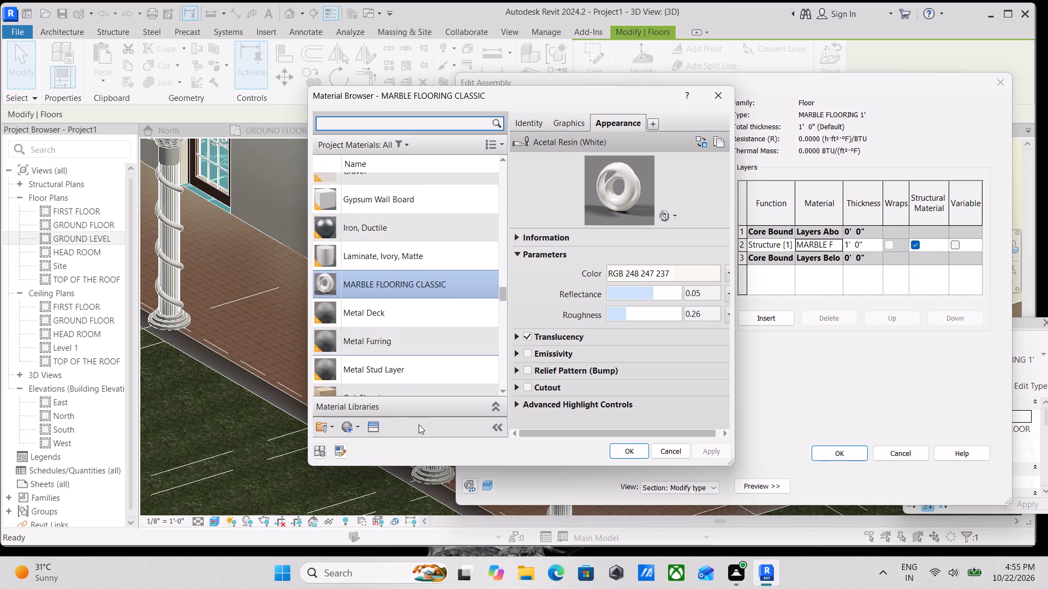
left_click(373, 423)
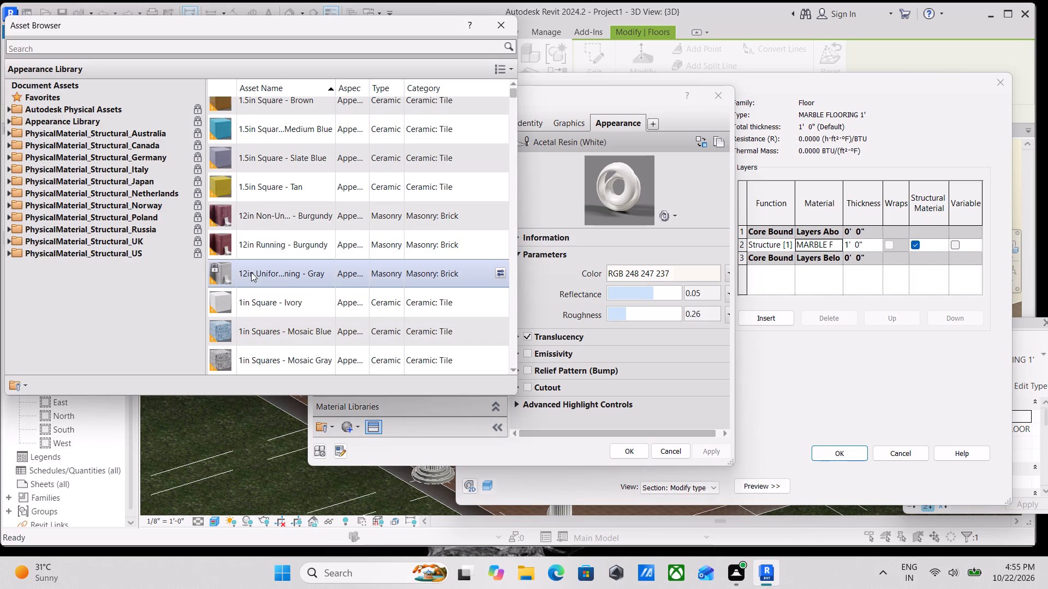
scroll(241, 292, "down", 2)
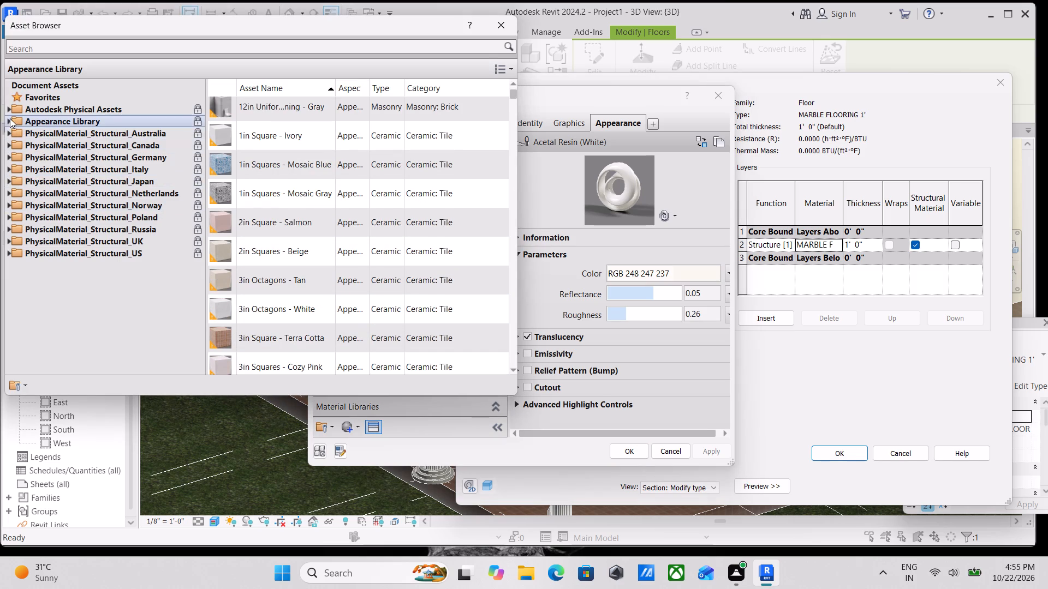
left_click(8, 118)
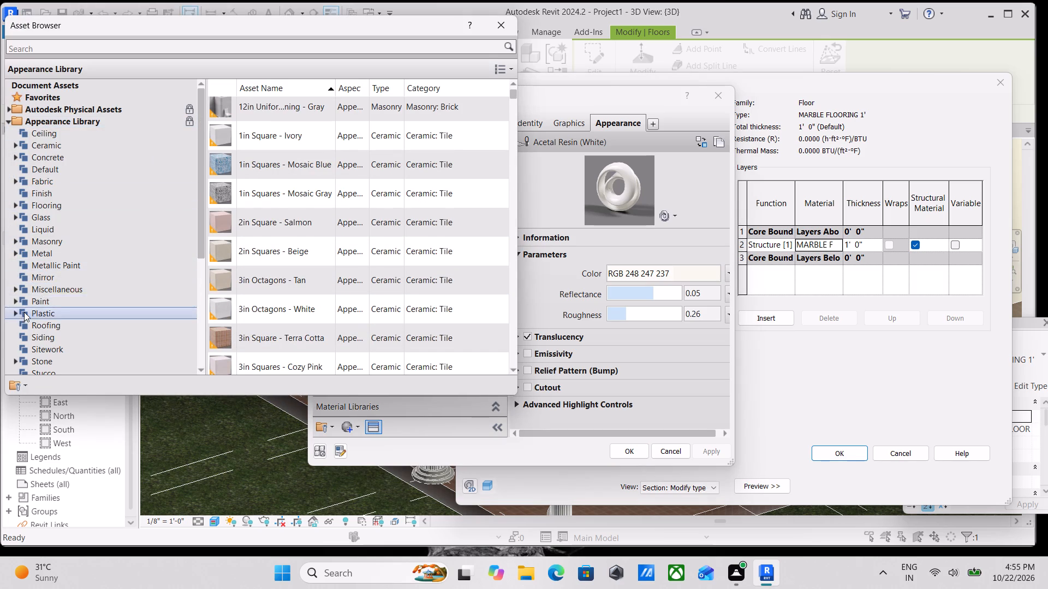
scroll(26, 313, "down", 2)
left_click(17, 291)
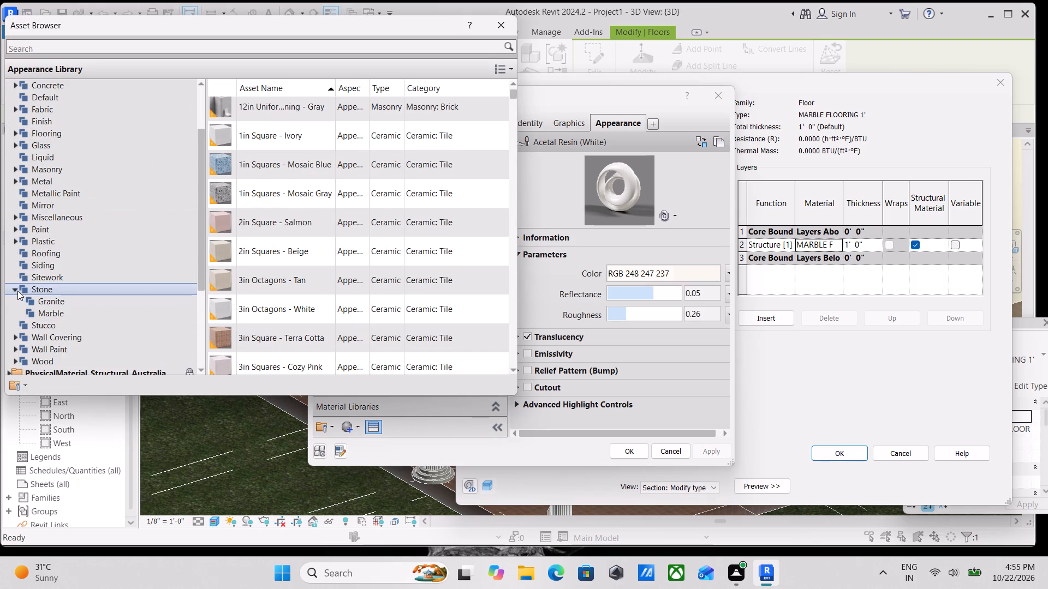
left_click(39, 313)
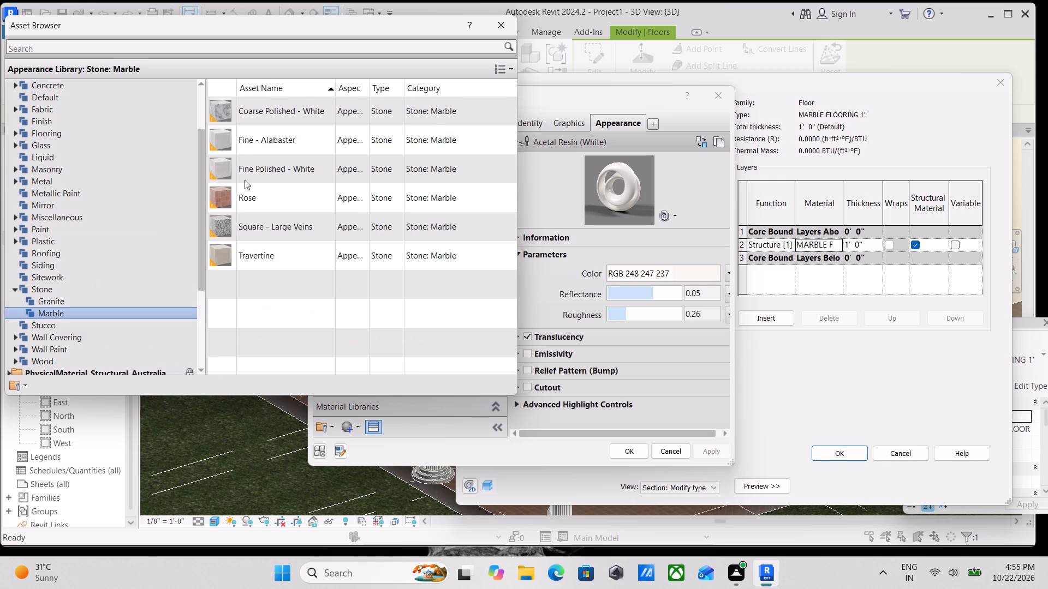
scroll(270, 188, "up", 3)
double_click(305, 112)
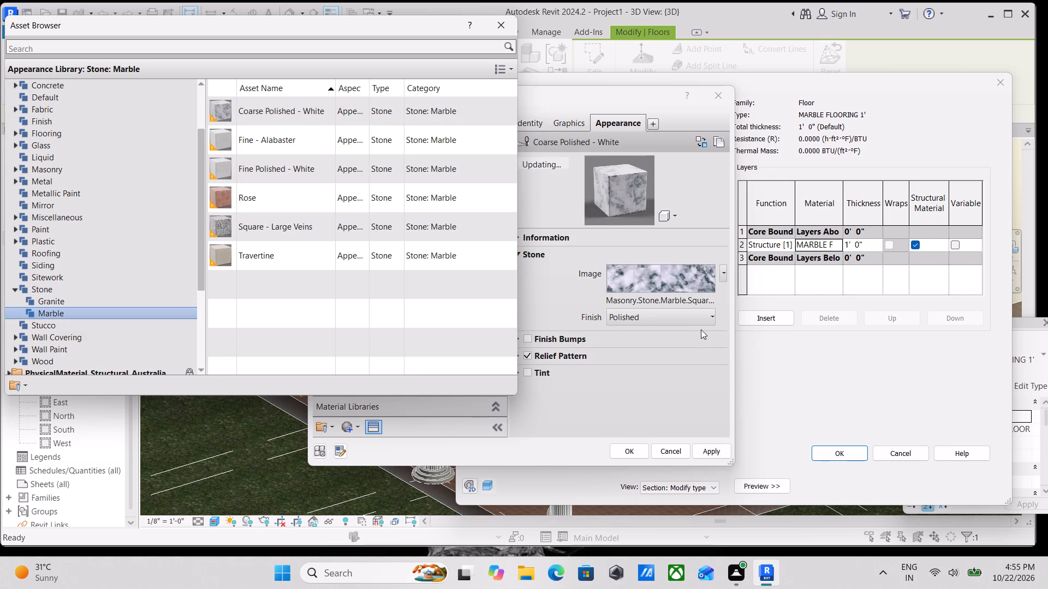
Set the marble appearance's finish to Matte, apply it to the MARBLE FLOORING 1' type, and deselect the floor.
left_click(698, 320)
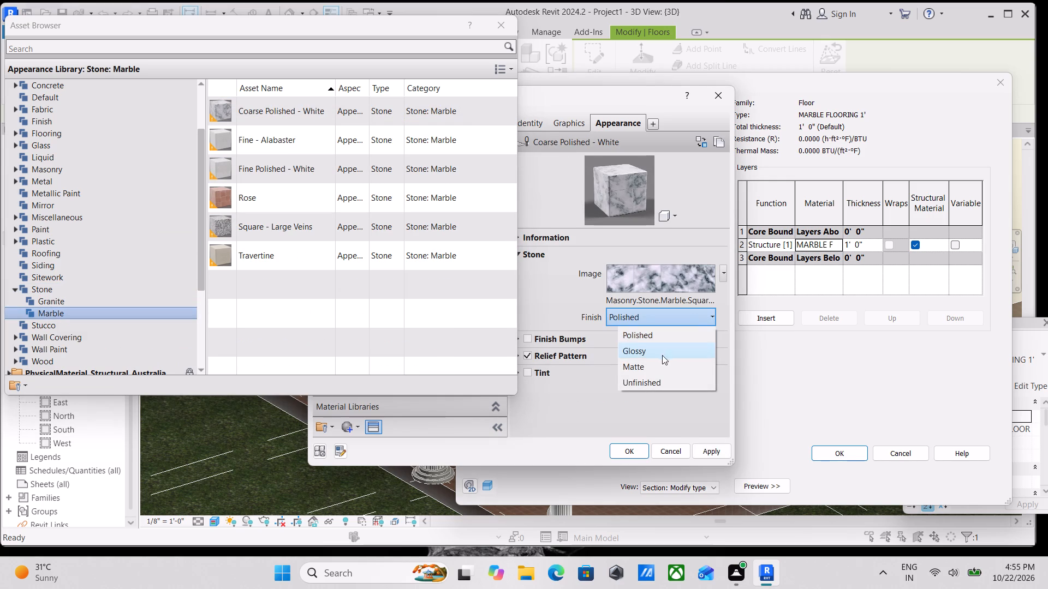
left_click(642, 367)
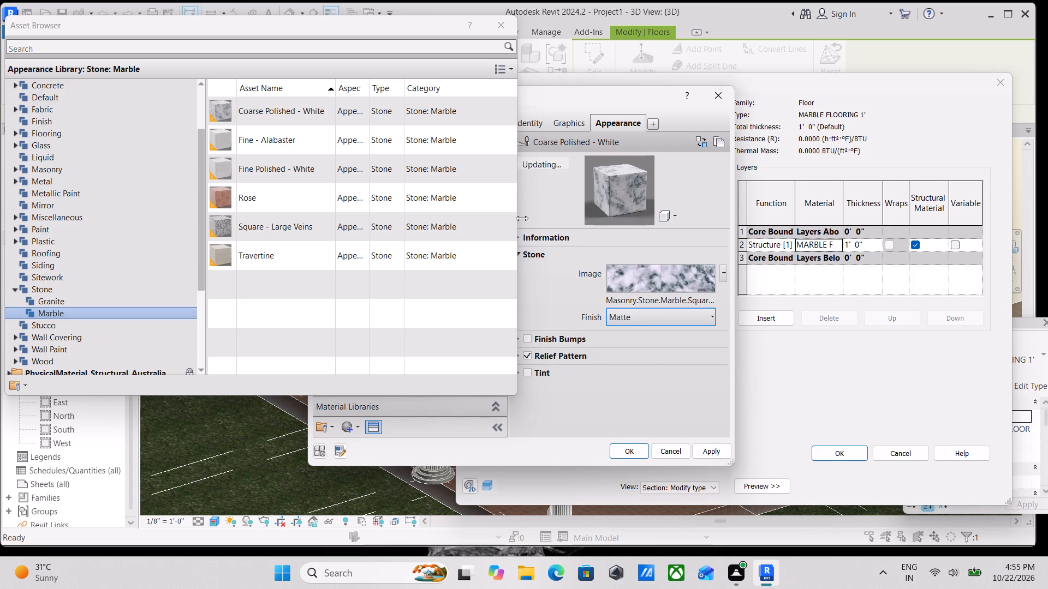
scroll(267, 196, "up", 1)
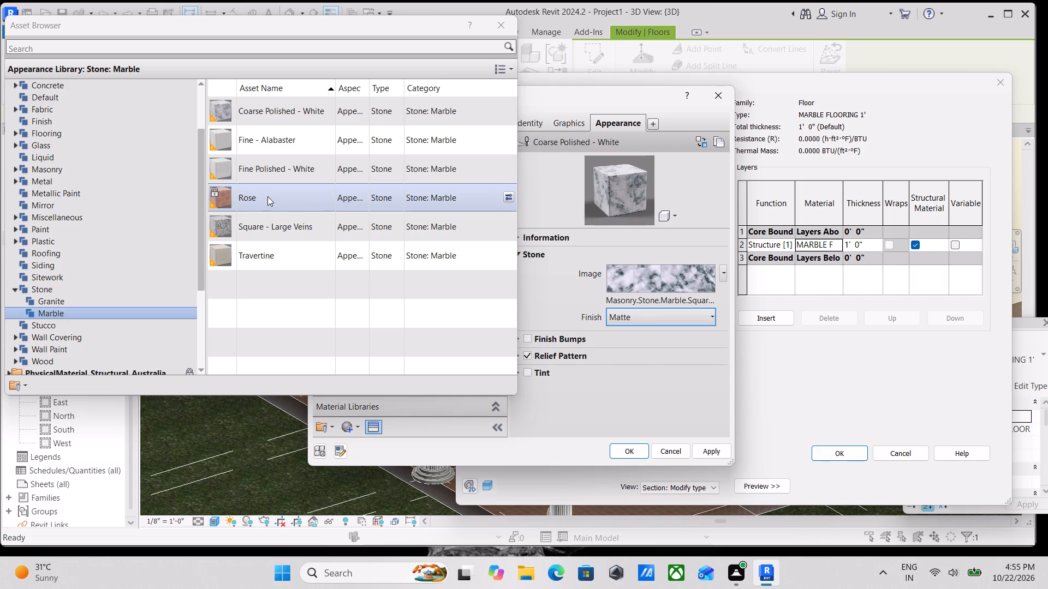
scroll(267, 196, "up", 2)
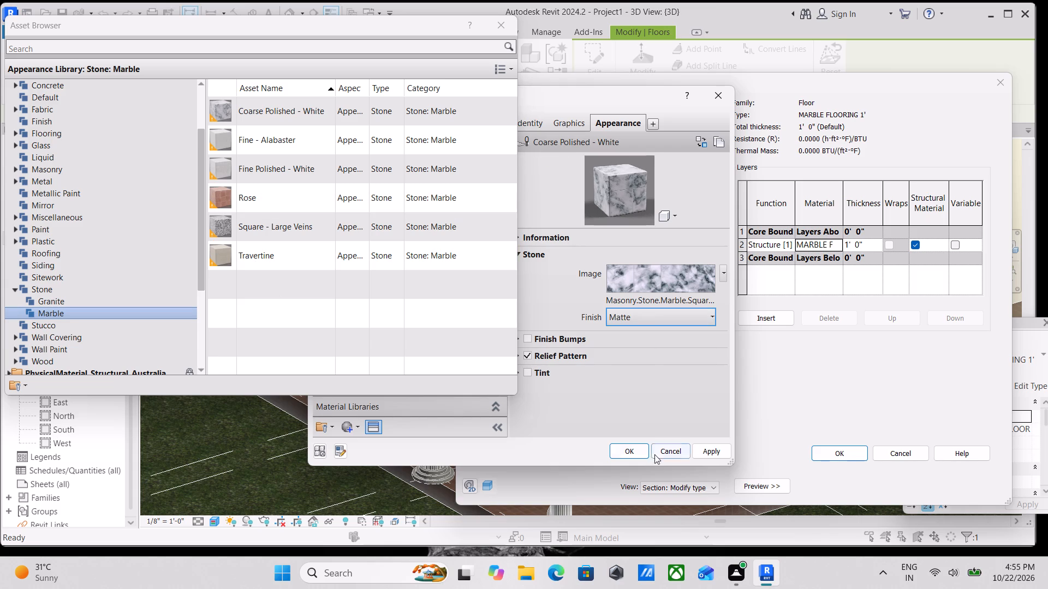
left_click(718, 456)
left_click(501, 19)
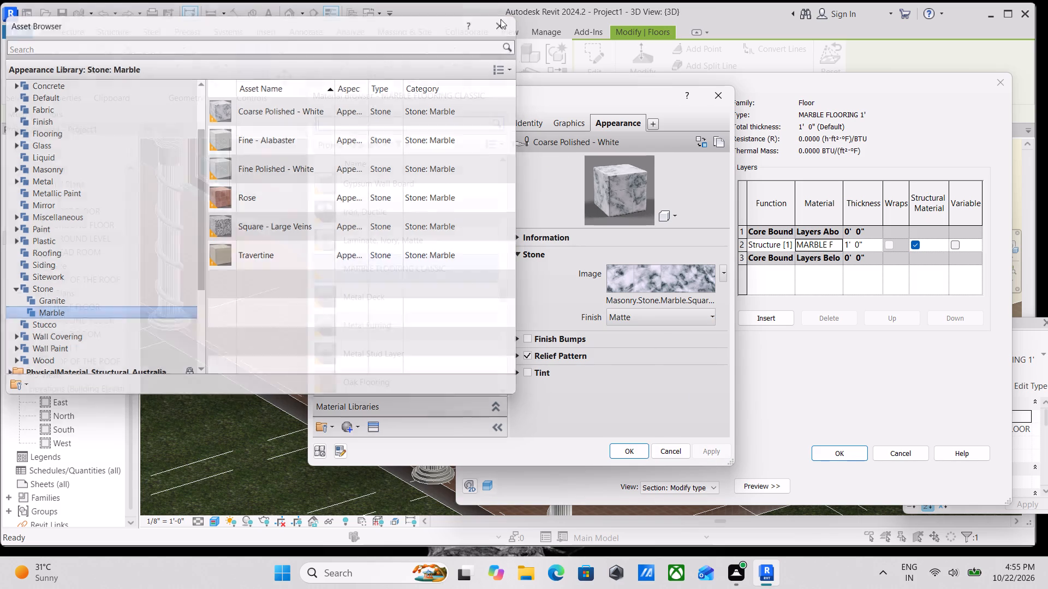
scroll(693, 411, "up", 3)
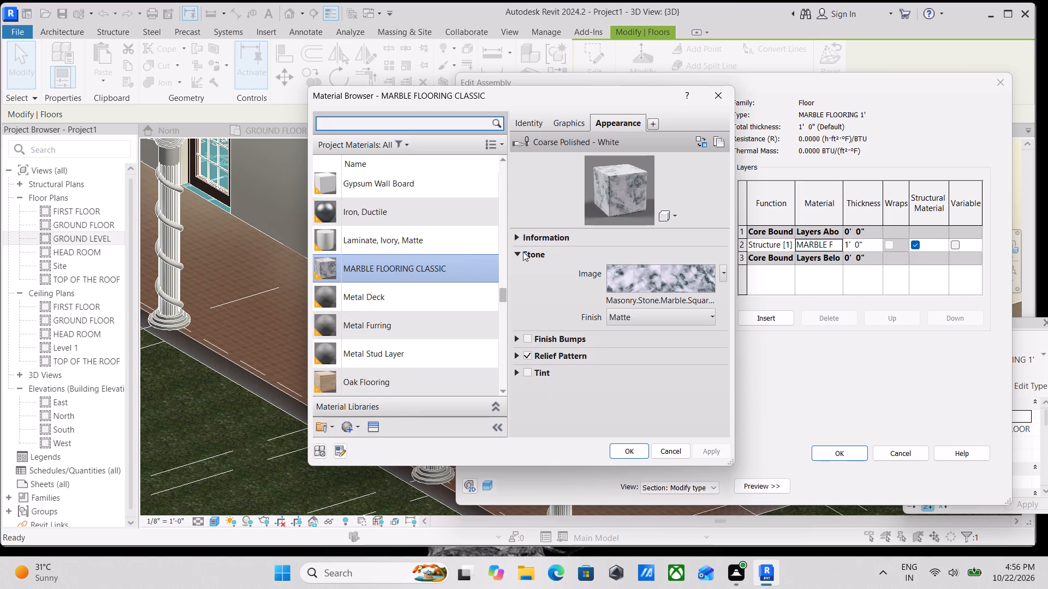
left_click(614, 455)
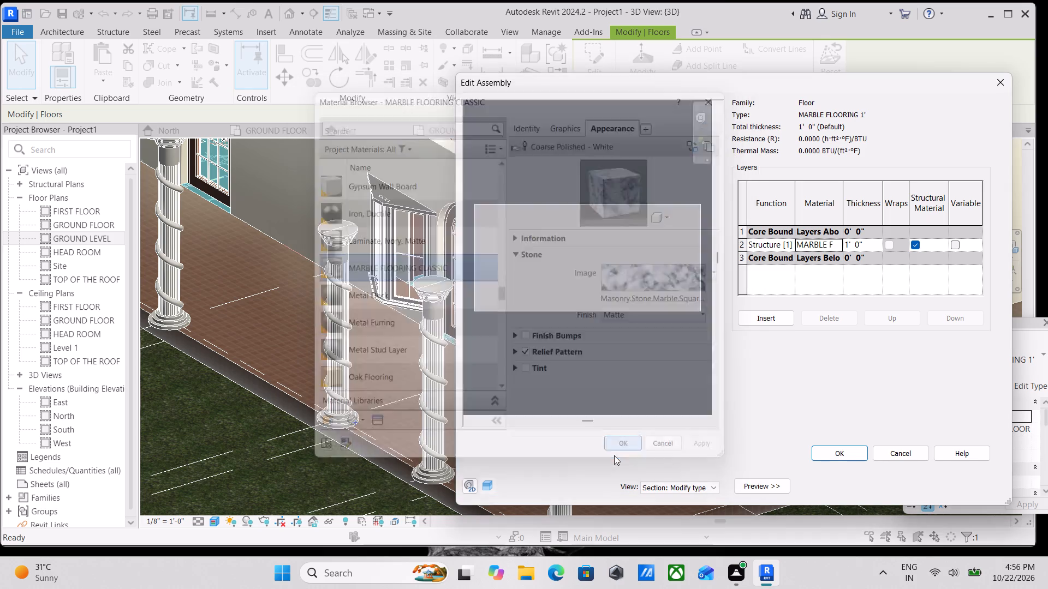
left_click(829, 447)
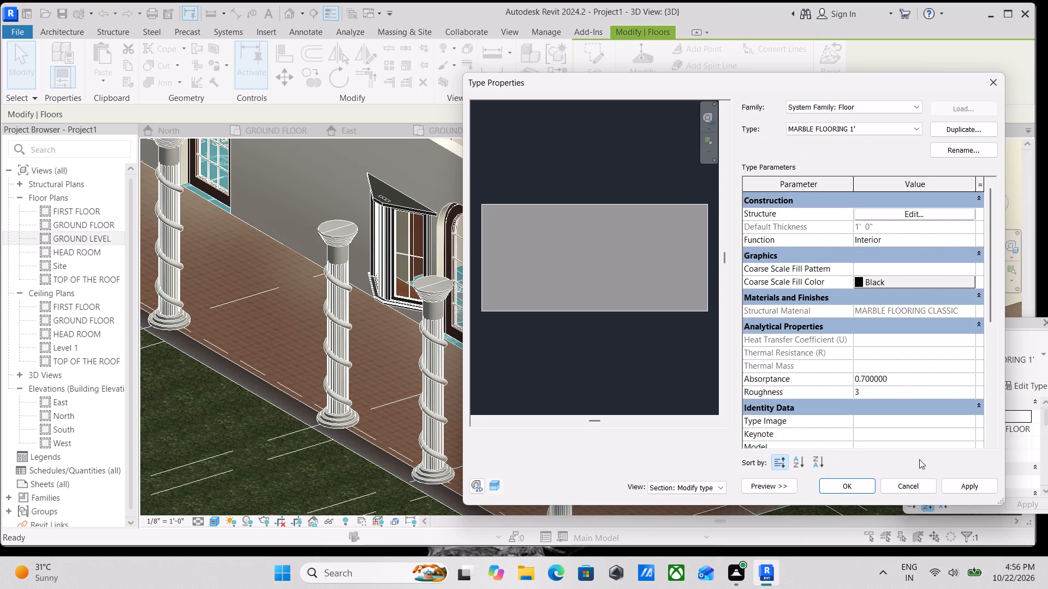
left_click(967, 485)
left_click(837, 491)
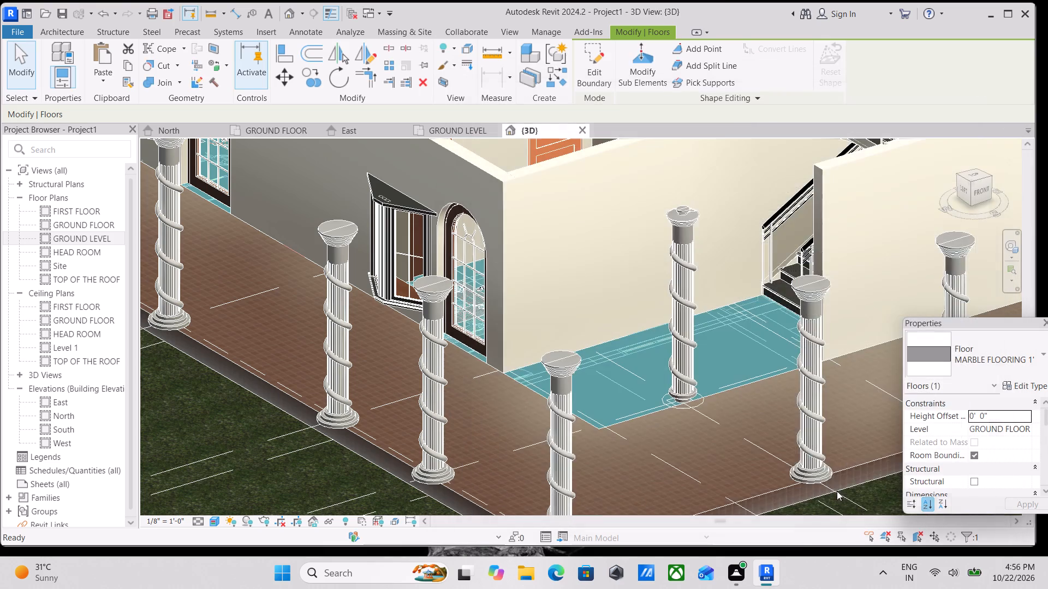
scroll(686, 395, "up", 2)
key("Escape")
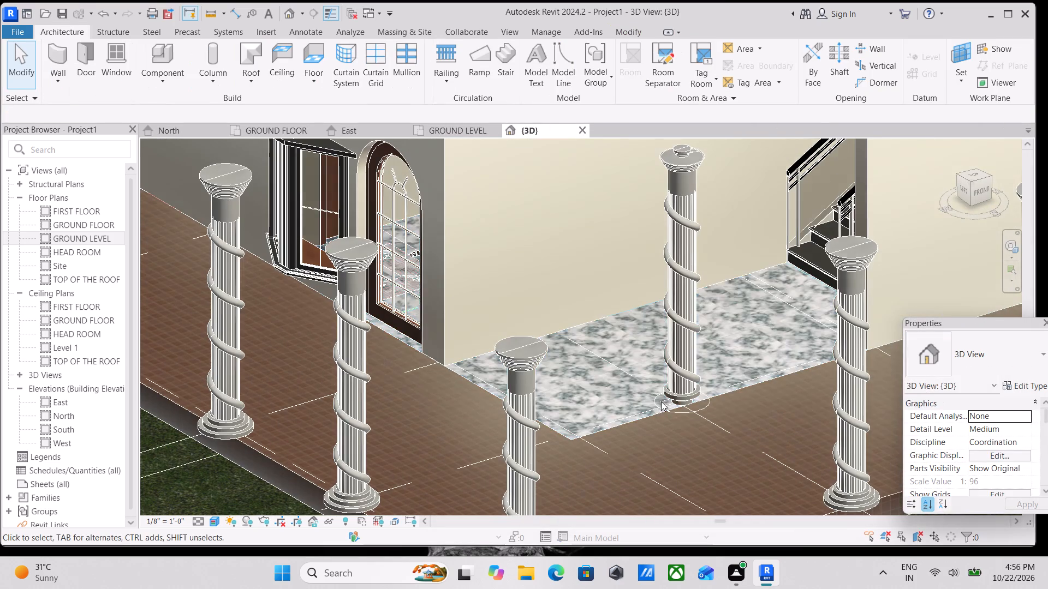
Examine the marble floor's veining up close at the front corner, where it meets the veranda flooring.
scroll(661, 401, "up", 2)
scroll(632, 386, "down", 7)
middle_click_drag(594, 384, 598, 417)
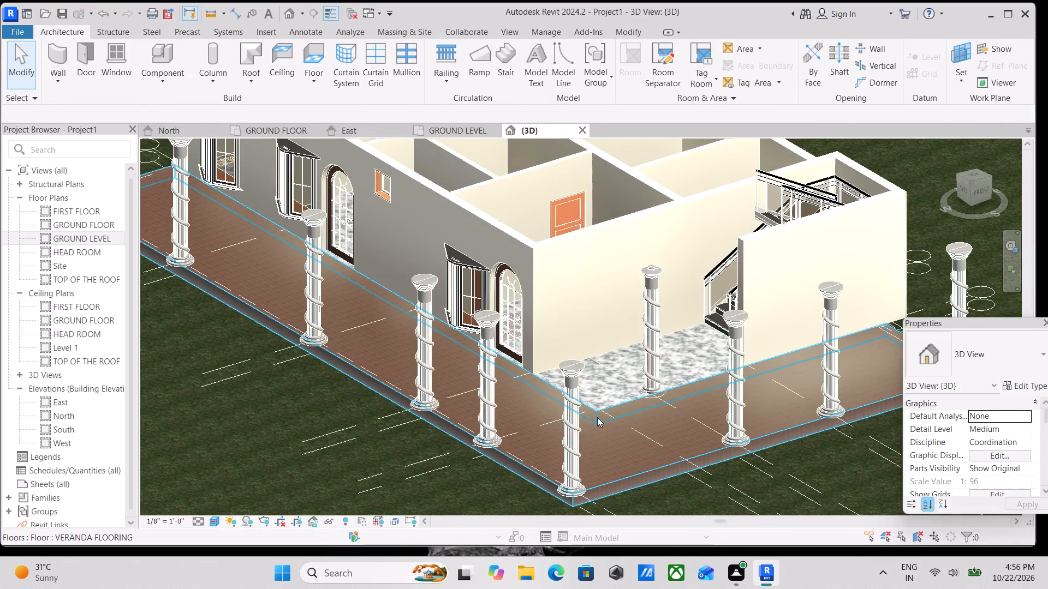
scroll(597, 416, "up", 13)
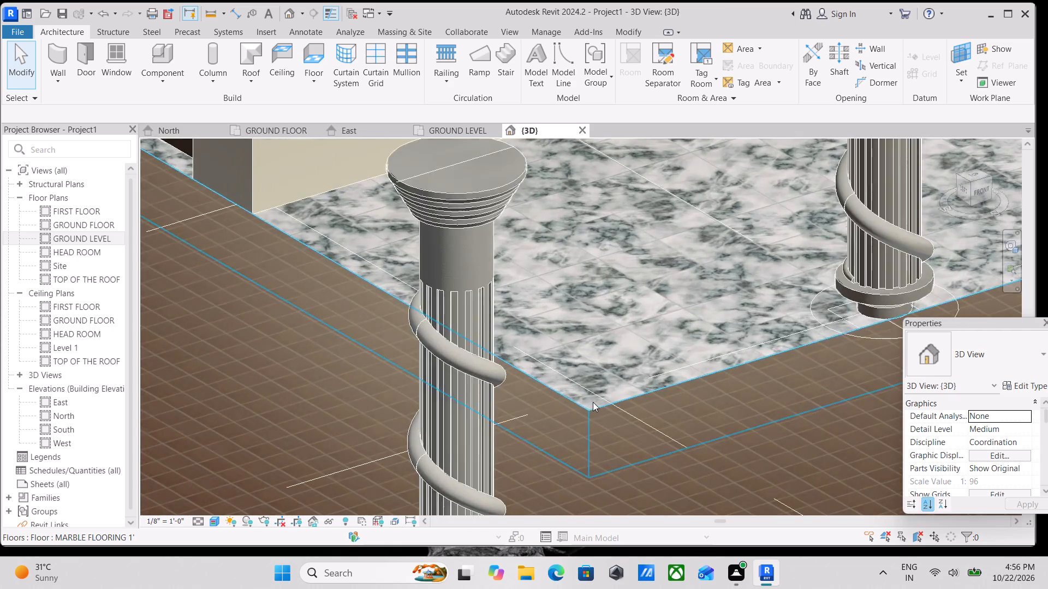
scroll(593, 402, "up", 1)
scroll(593, 402, "down", 4)
middle_click_drag(589, 385, 620, 412, "shift")
scroll(620, 412, "down", 5)
middle_click_drag(622, 408, 593, 440)
middle_click_drag(616, 353, 596, 388)
scroll(605, 373, "down", 1)
scroll(592, 327, "down", 2)
middle_click(592, 327)
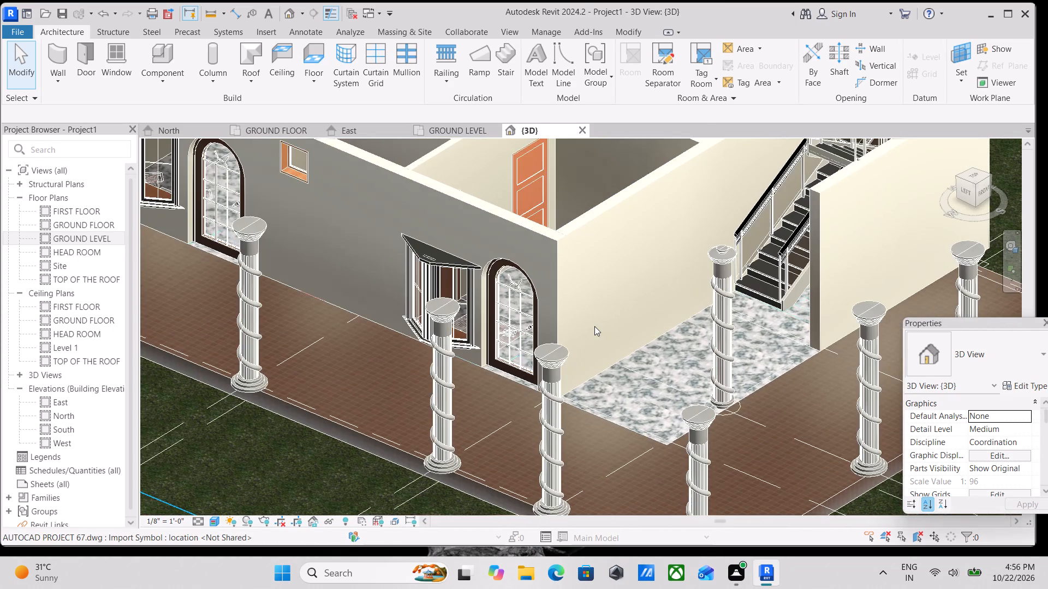
Examine the marble floor beside the staircase against the veranda and walls in an overall view of the house.
scroll(594, 326, "down", 3)
middle_click_drag(637, 323, 597, 345)
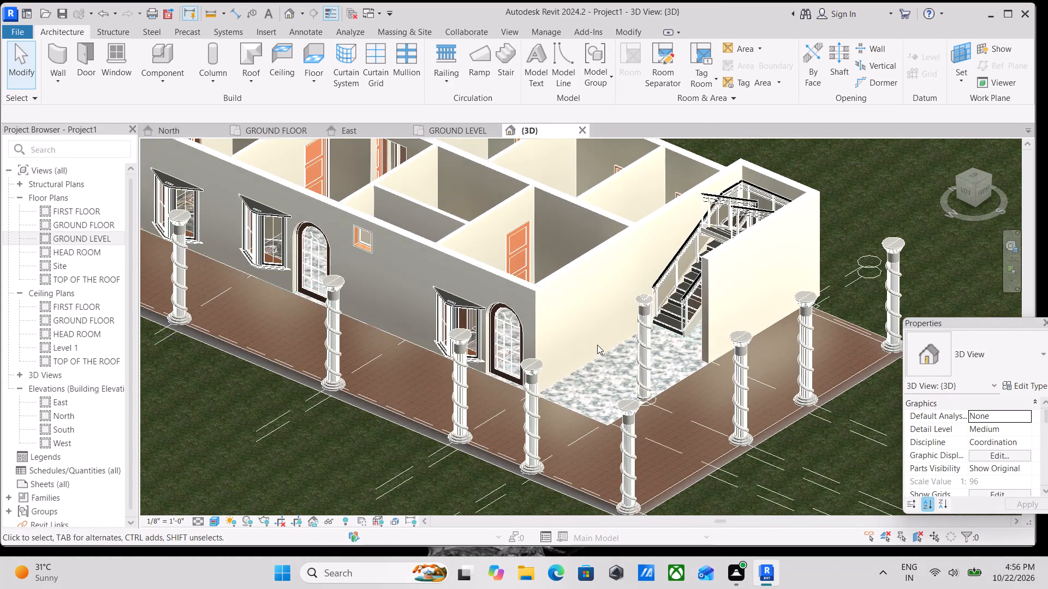
scroll(597, 345, "down", 2)
middle_click_drag(597, 345, 597, 381)
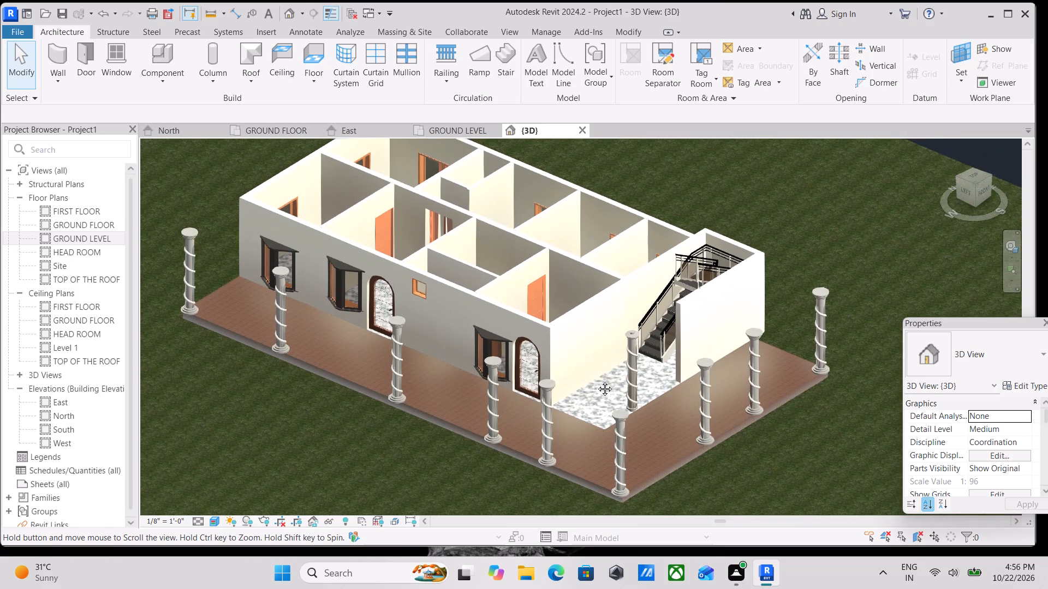
middle_click_drag(597, 381, 597, 382)
scroll(600, 363, "down", 1)
middle_click_drag(600, 363, 604, 380)
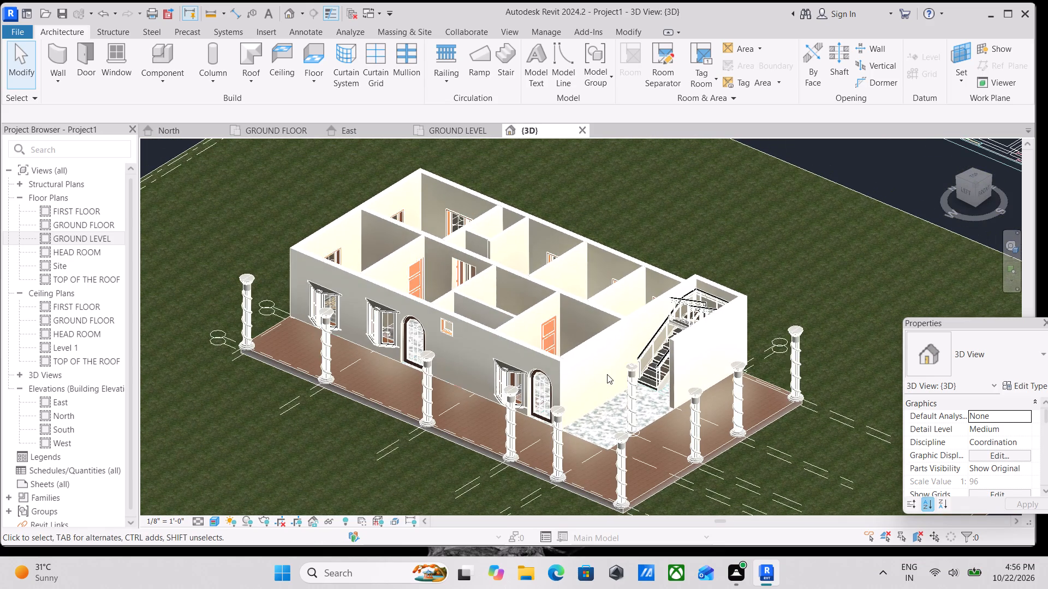
scroll(609, 371, "down", 1)
Examine the corner room's door and the porch wall's windows up close, and compare them with the whole house.
scroll(598, 359, "up", 11)
scroll(566, 337, "down", 4)
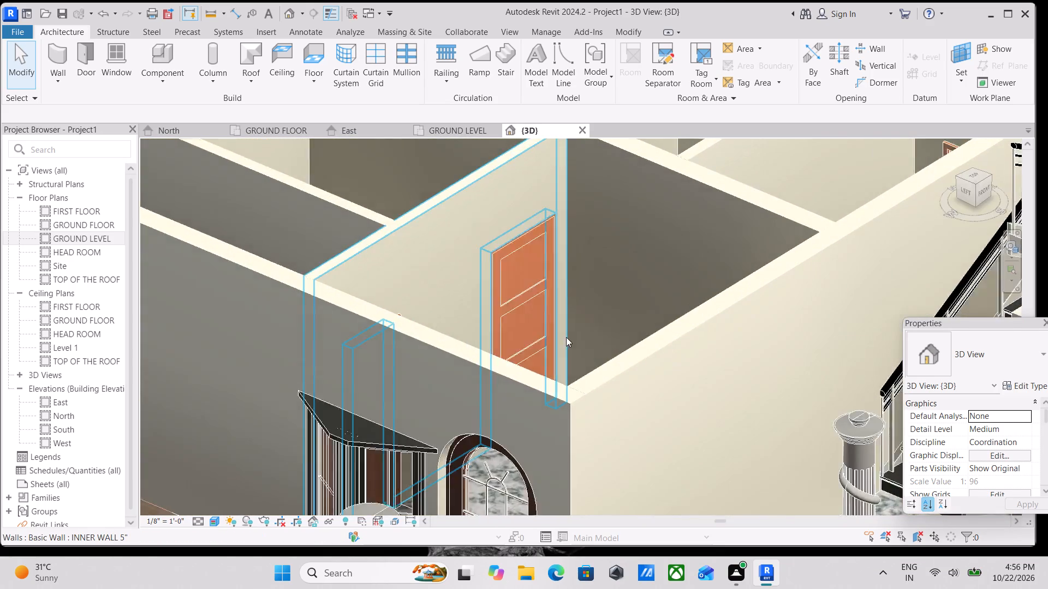
middle_click_drag(566, 337, 591, 319)
scroll(593, 318, "up", 1)
scroll(594, 318, "down", 3)
middle_click_drag(594, 318, 611, 379)
scroll(611, 379, "down", 3)
middle_click_drag(614, 377, 650, 357)
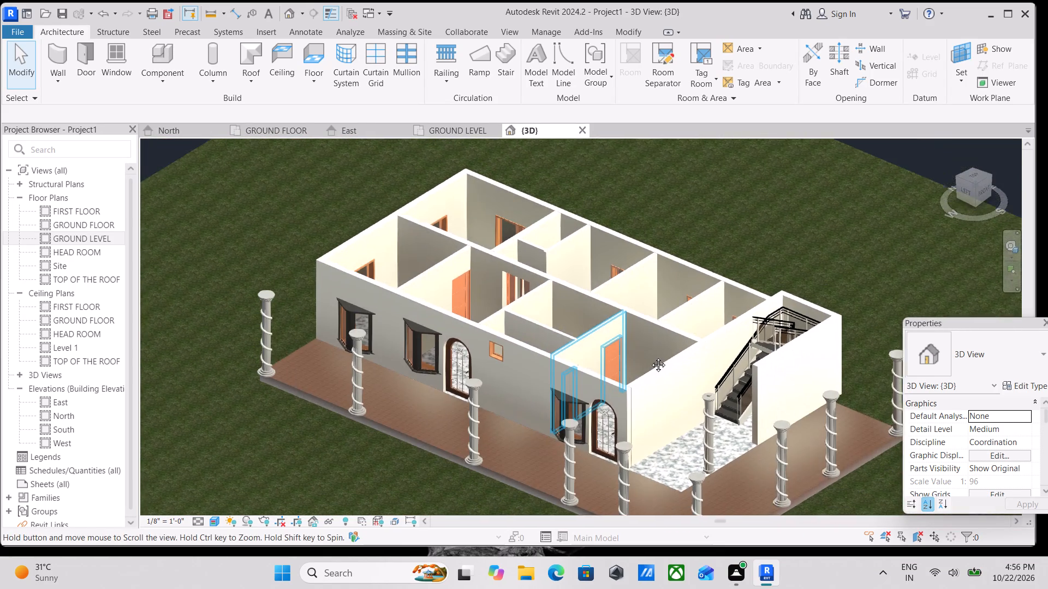
middle_click_drag(650, 357, 666, 342)
scroll(449, 328, "up", 4)
scroll(449, 328, "down", 6)
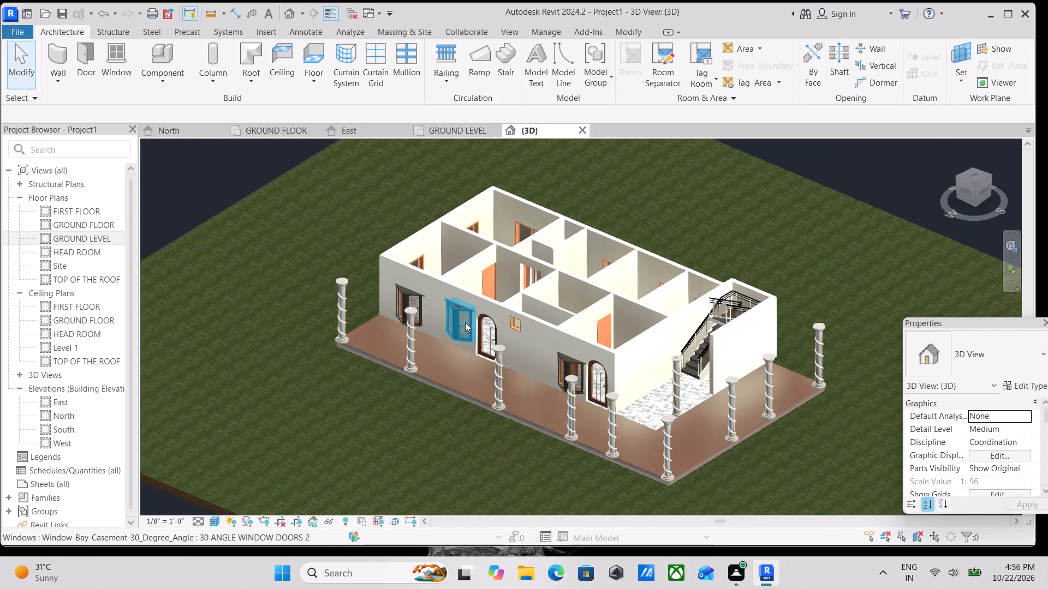
scroll(527, 325, "up", 6)
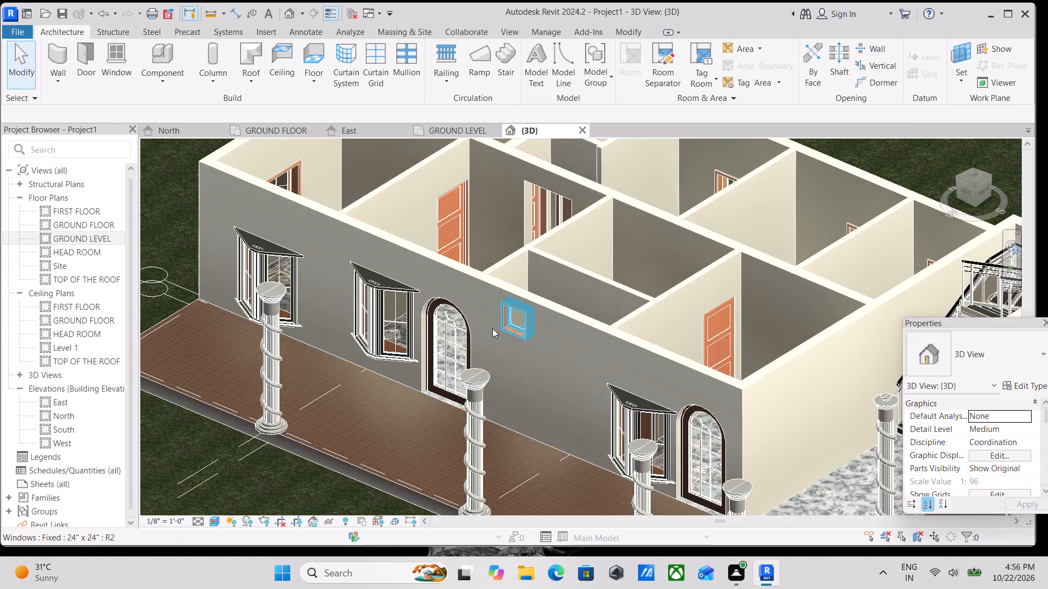
scroll(490, 328, "down", 5)
middle_click_drag(524, 332, 482, 301)
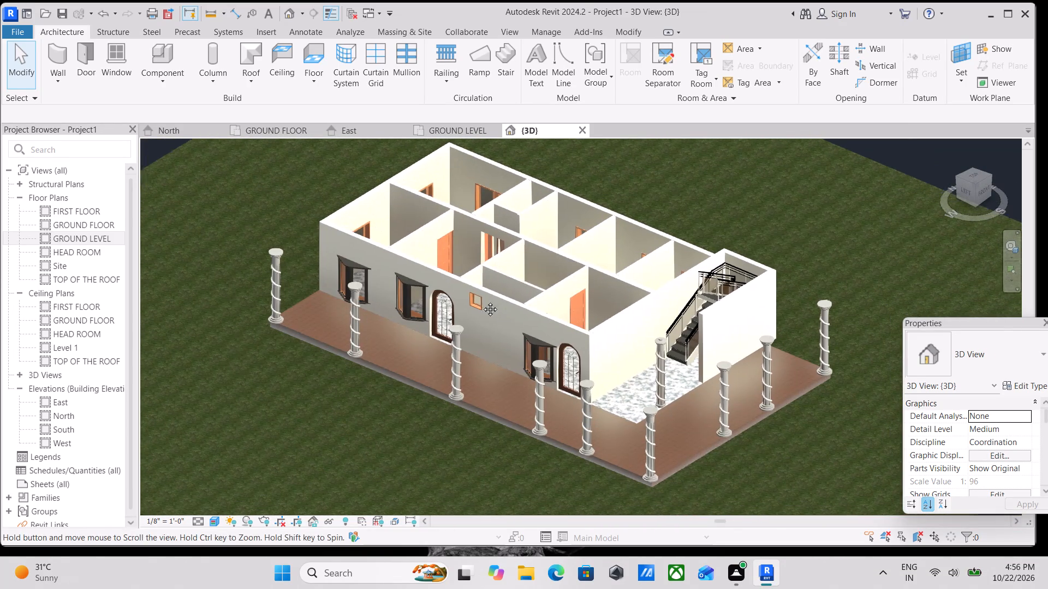
Examine the dark staircase against the marble floor and surrounding walls, close up and from several angles around the house.
middle_click_drag(482, 301, 467, 294)
scroll(624, 362, "up", 7)
scroll(687, 378, "down", 1)
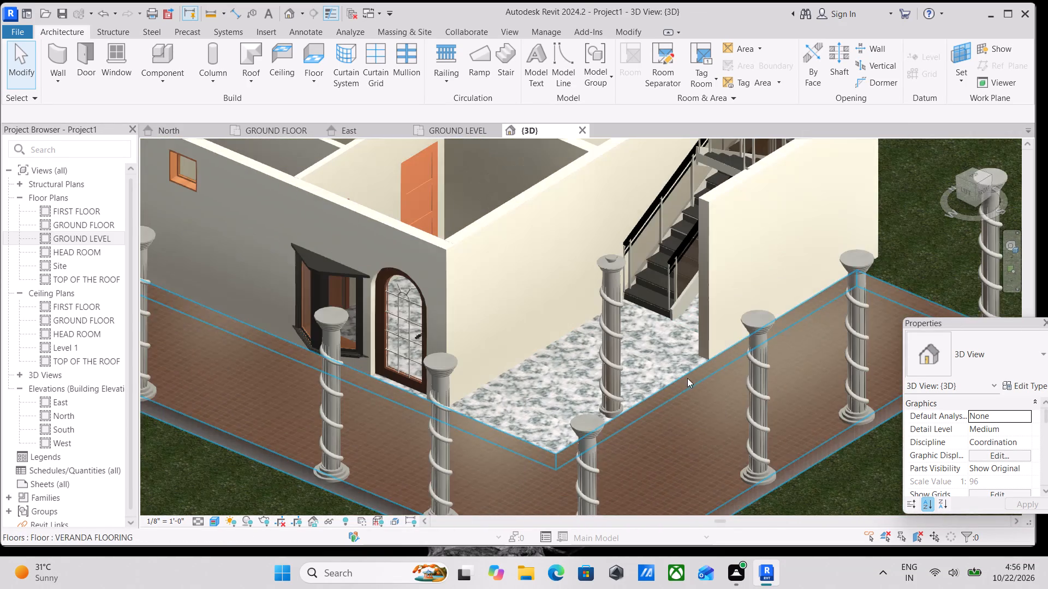
middle_click_drag(687, 378, 679, 414)
scroll(639, 336, "up", 7)
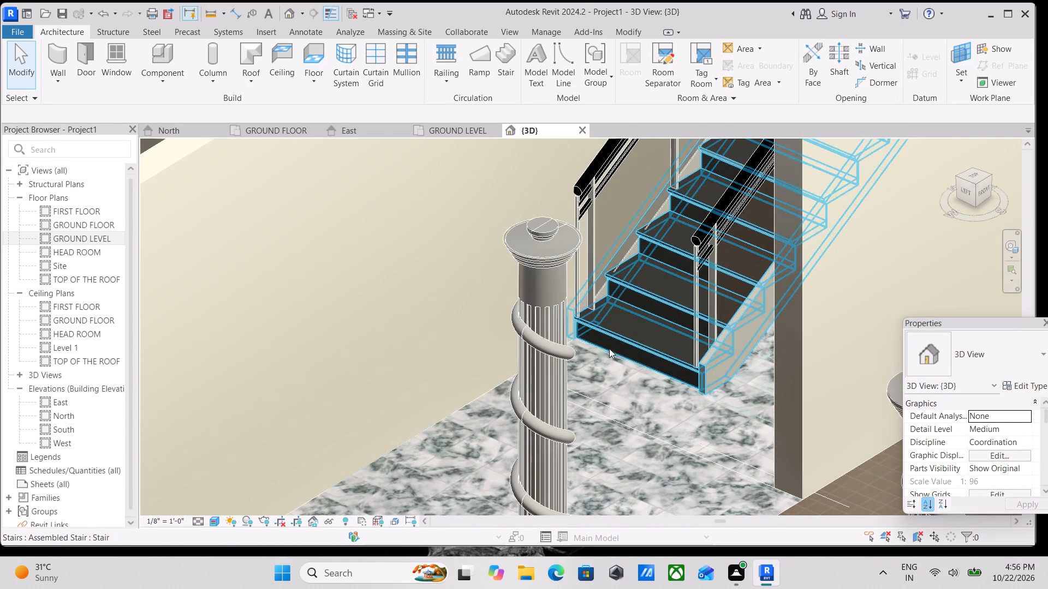
left_click(652, 356)
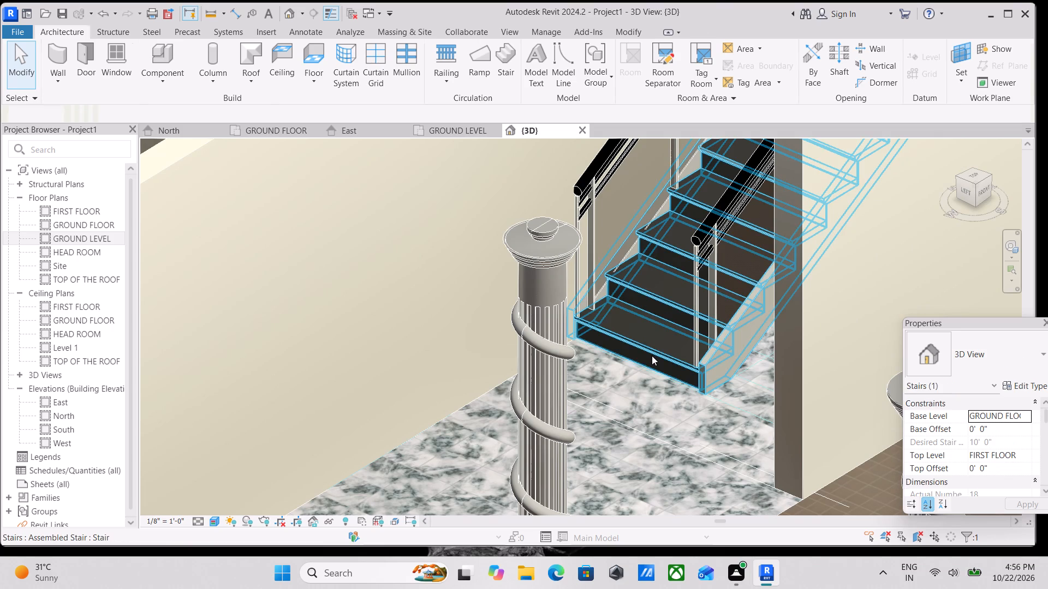
scroll(652, 356, "down", 6)
middle_click_drag(652, 356, 698, 382)
scroll(698, 382, "down", 1)
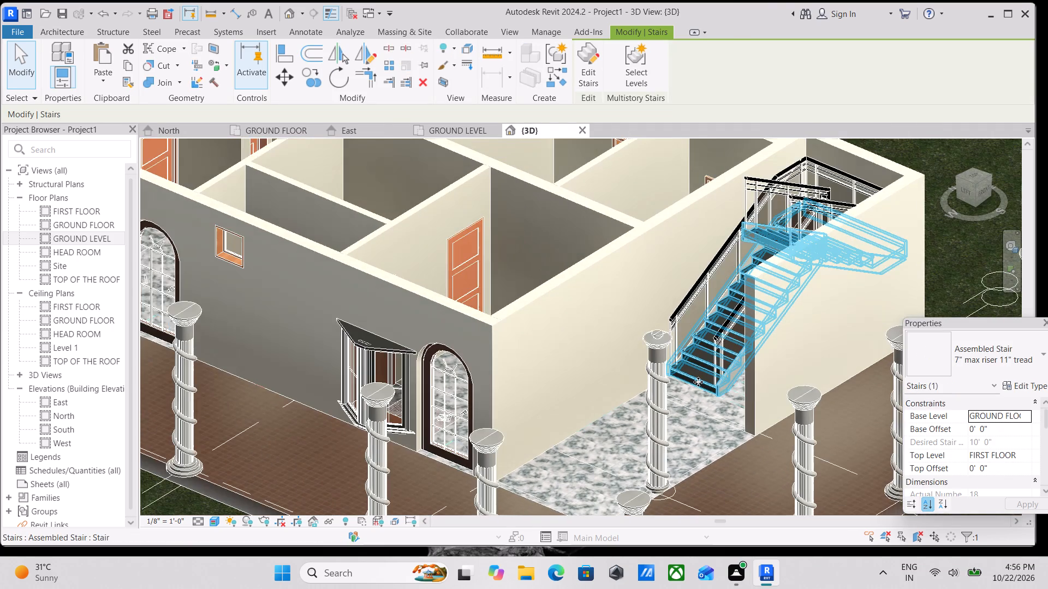
scroll(698, 382, "down", 1)
middle_click_drag(698, 382, 762, 401)
scroll(762, 388, "up", 2)
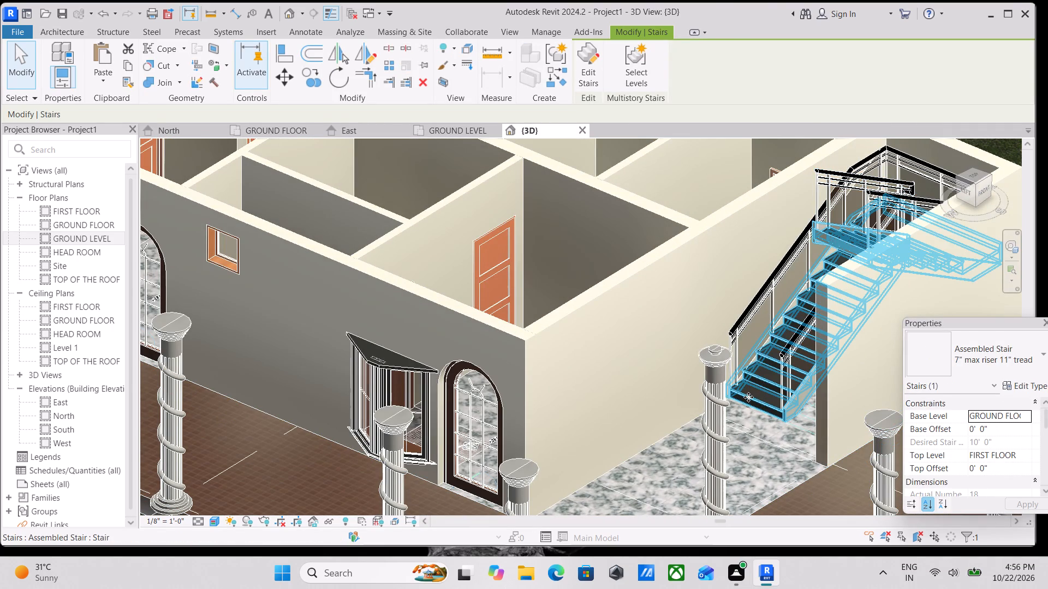
left_click(748, 397)
scroll(759, 390, "down", 2)
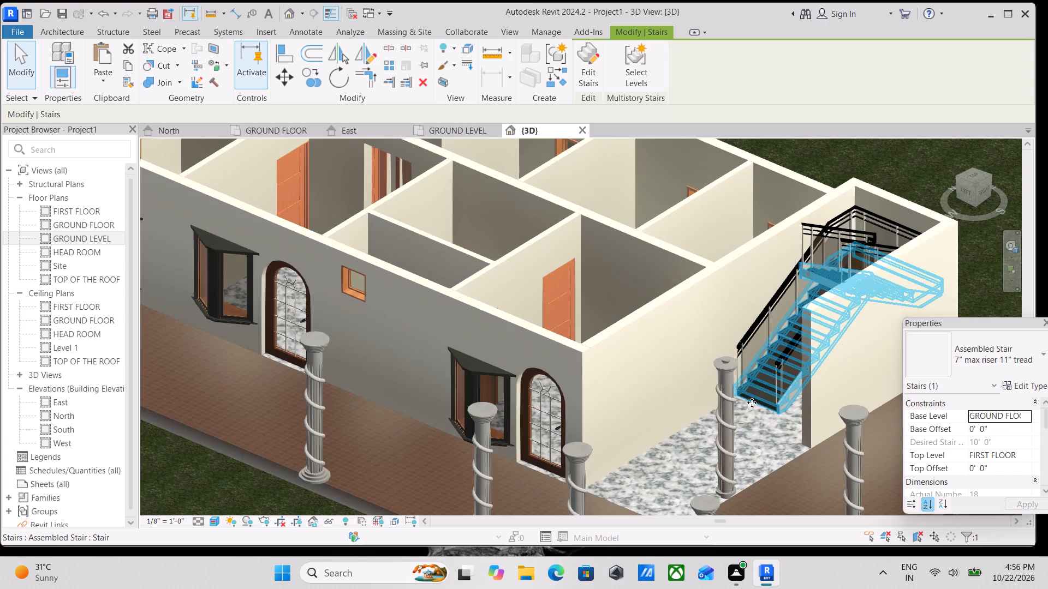
middle_click_drag(752, 402, 802, 454, "shift")
scroll(812, 342, "up", 3)
key("Escape")
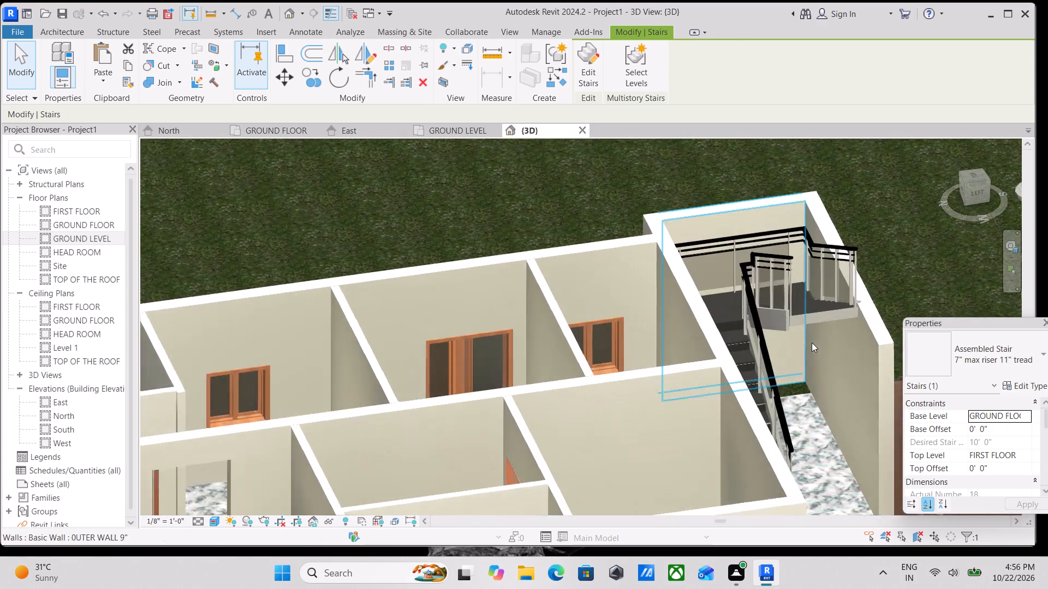
Select the assembled stair and inspect the type properties of its 7" max riser 11" tread type.
scroll(791, 333, "up", 4)
key("Escape")
scroll(739, 318, "up", 3)
left_click(627, 301)
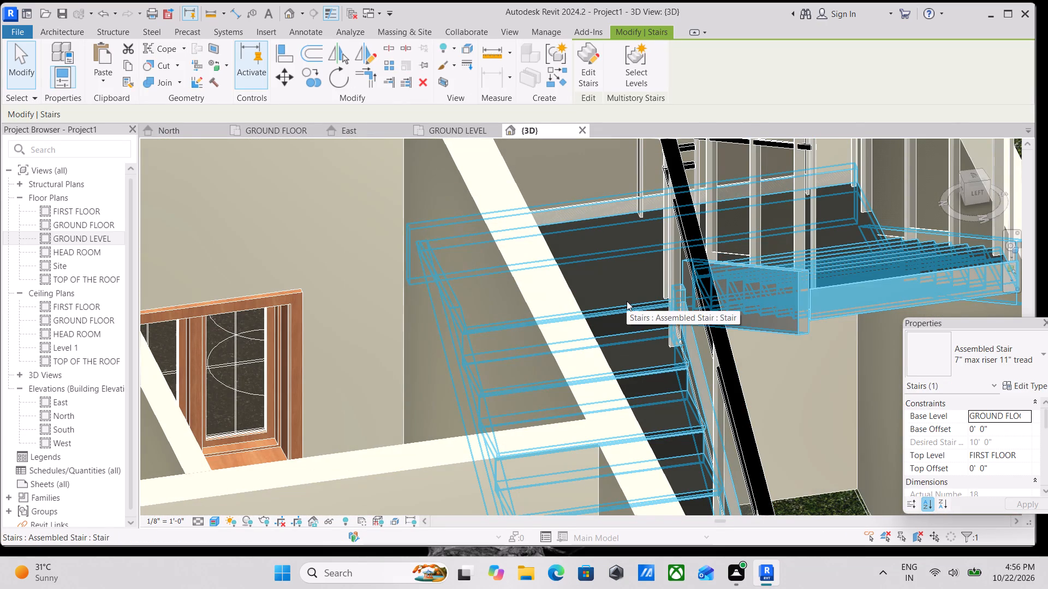
left_click(1032, 387)
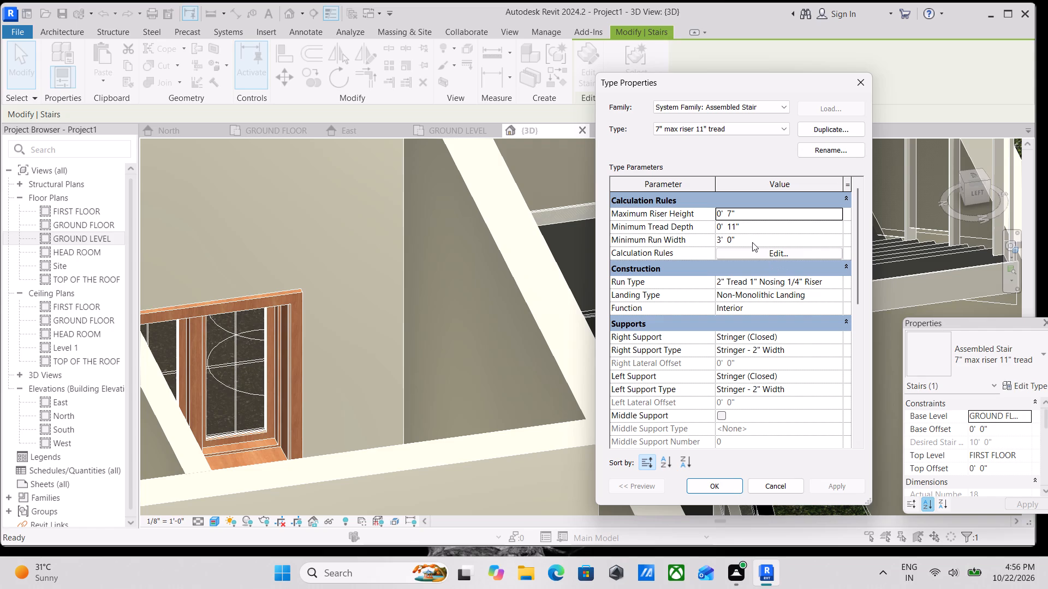
left_click(862, 80)
Inspect the stair type's calculation rules in the Stair Calculator and read through its remaining type parameters.
scroll(772, 243, "down", 2)
middle_click_drag(767, 243, 756, 233)
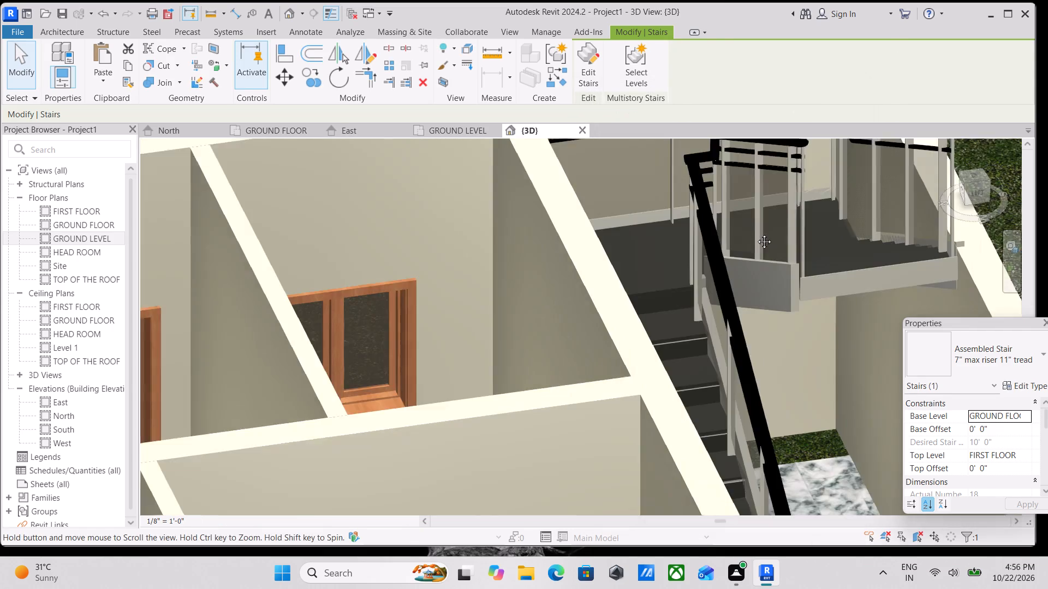
middle_click_drag(756, 233, 683, 174)
scroll(616, 240, "up", 3)
key("Escape")
left_click(555, 218)
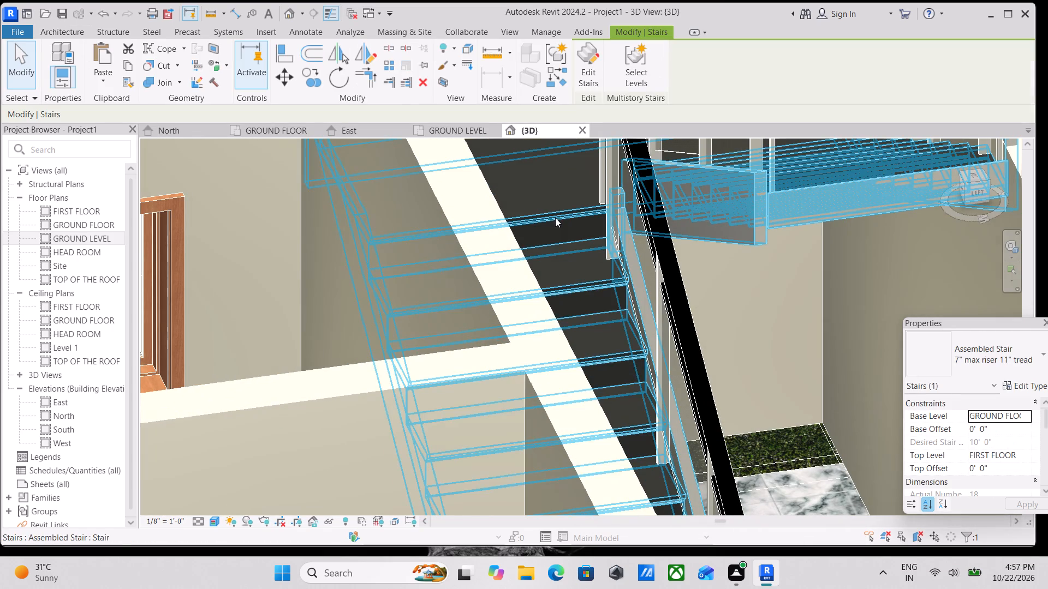
left_click(1031, 387)
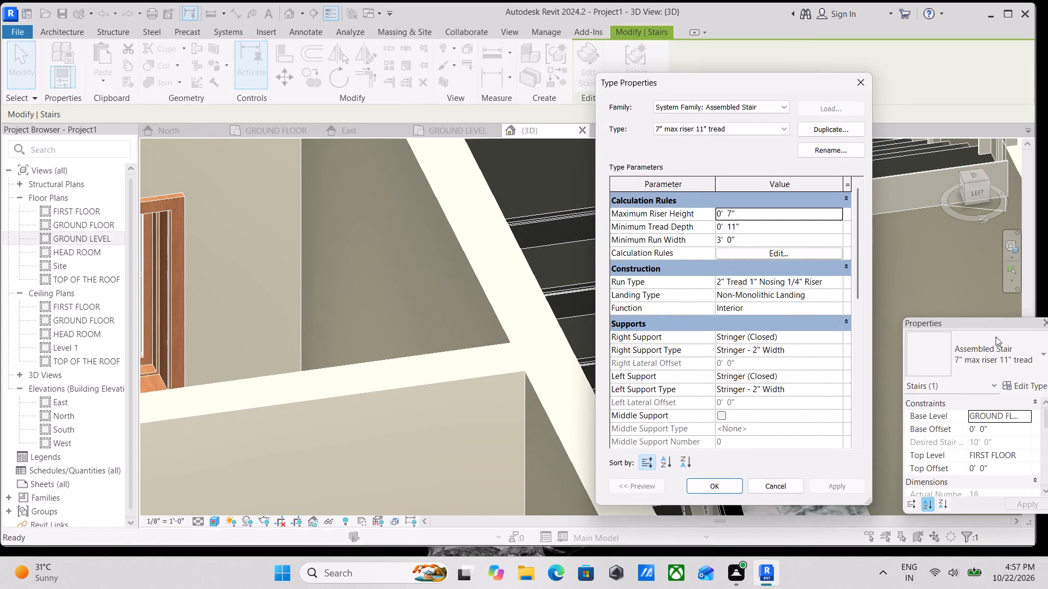
scroll(764, 310, "down", 2)
scroll(759, 324, "up", 2)
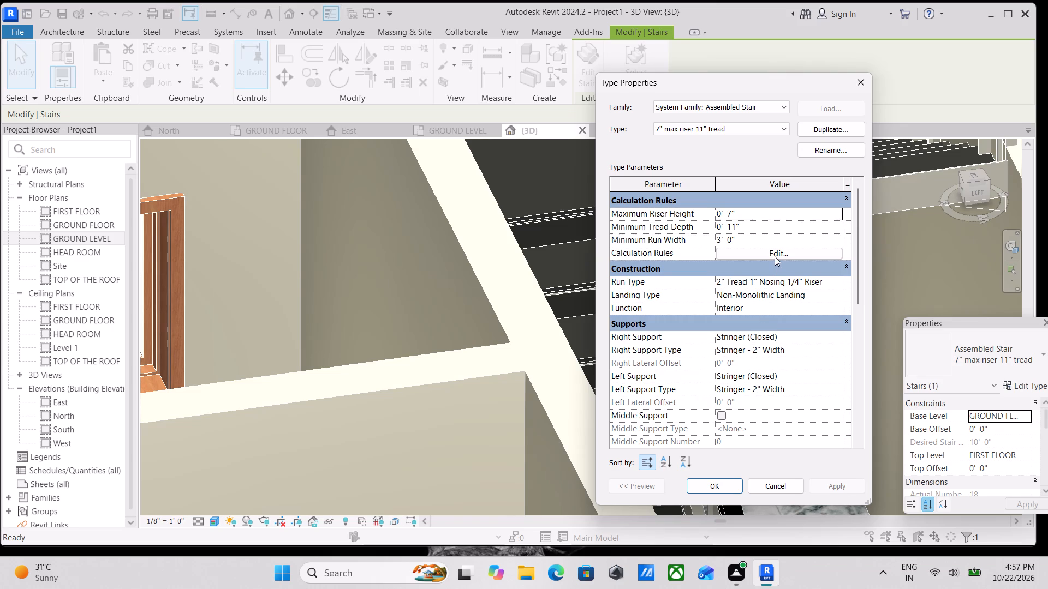
left_click(775, 256)
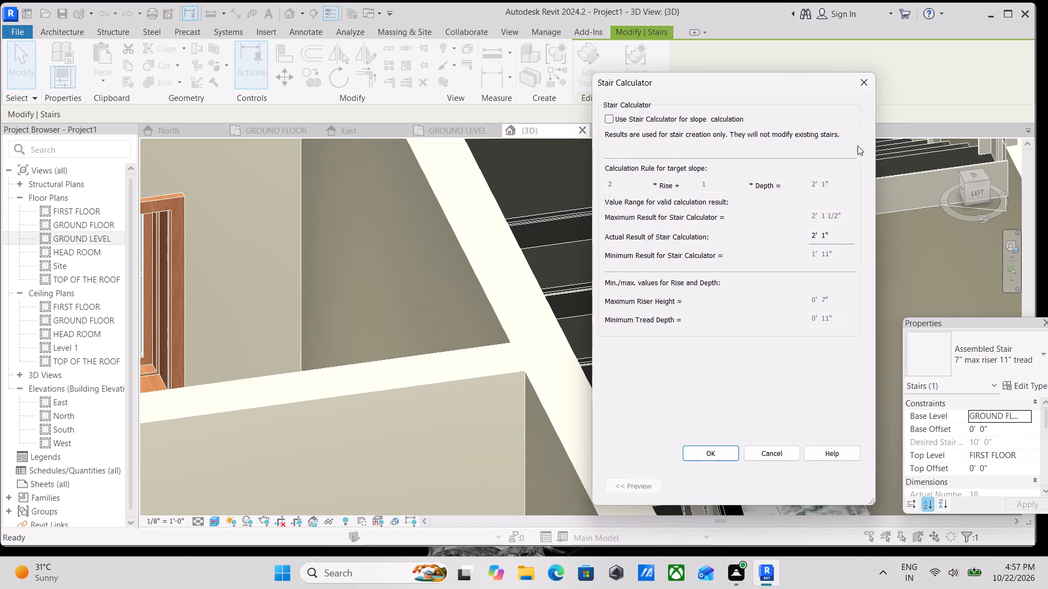
left_click(865, 79)
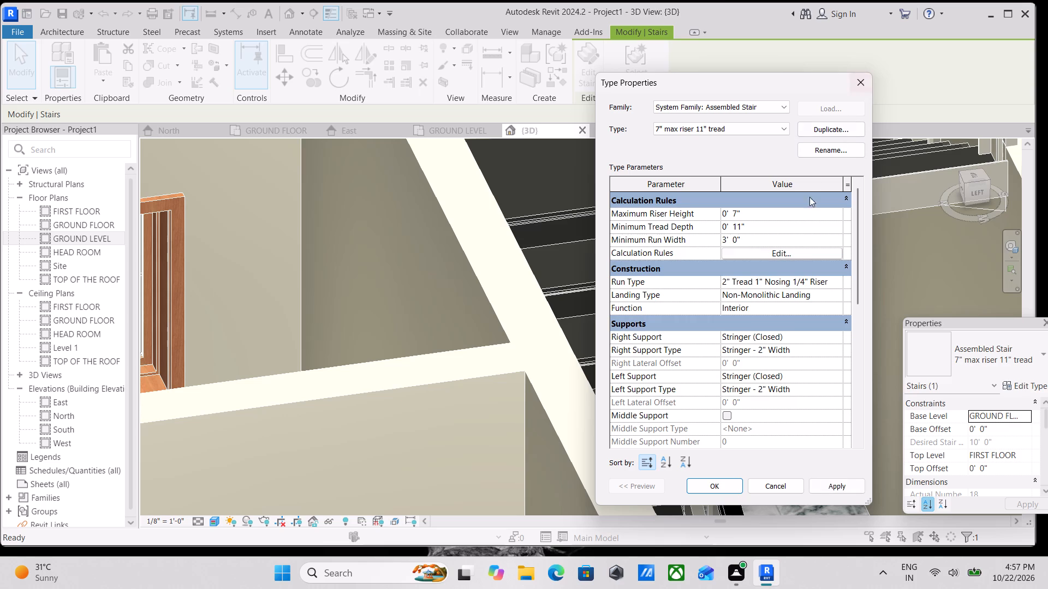
scroll(798, 259, "down", 5)
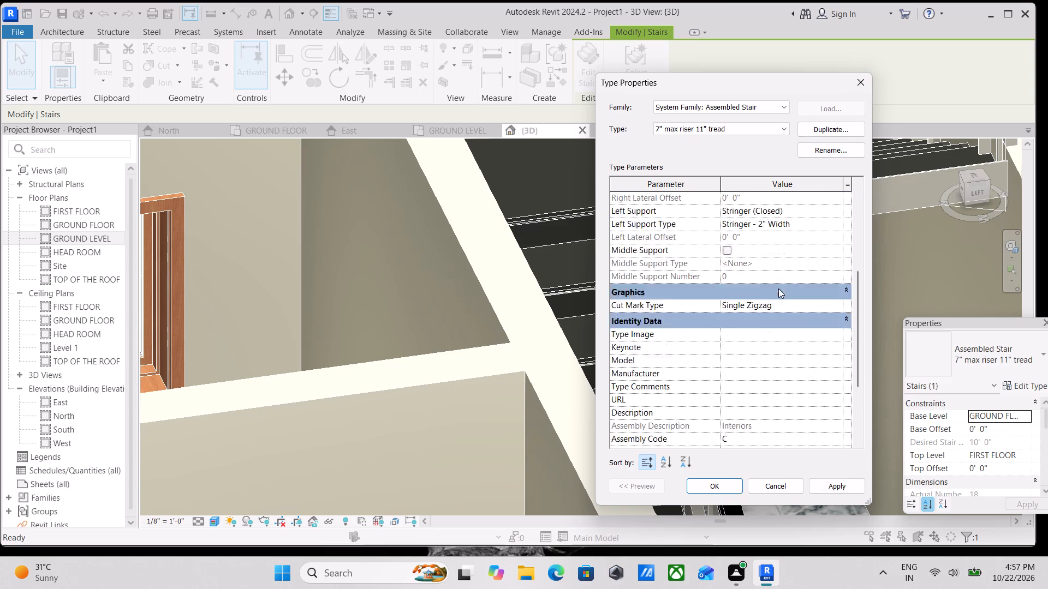
scroll(778, 289, "down", 2)
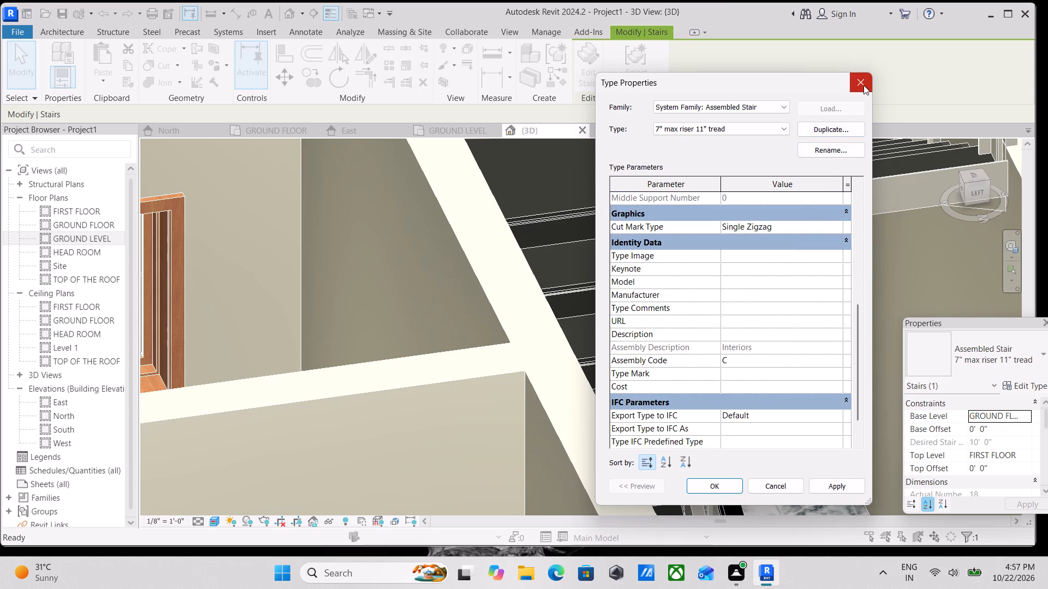
left_click(864, 85)
Examine the staircase's bottom steps where they meet the marble floor, keeping the stair selected.
scroll(696, 330, "down", 5)
middle_click_drag(708, 332, 676, 342, "shift")
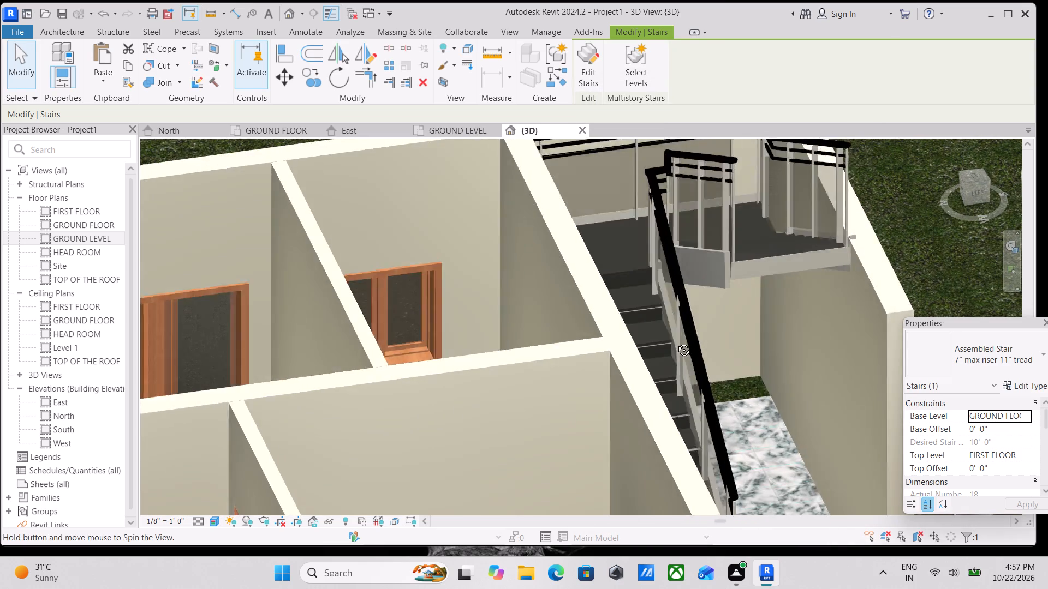
middle_click_drag(676, 342, 553, 357, "shift")
scroll(553, 357, "down", 2)
middle_click_drag(553, 357, 669, 262)
scroll(575, 364, "up", 3)
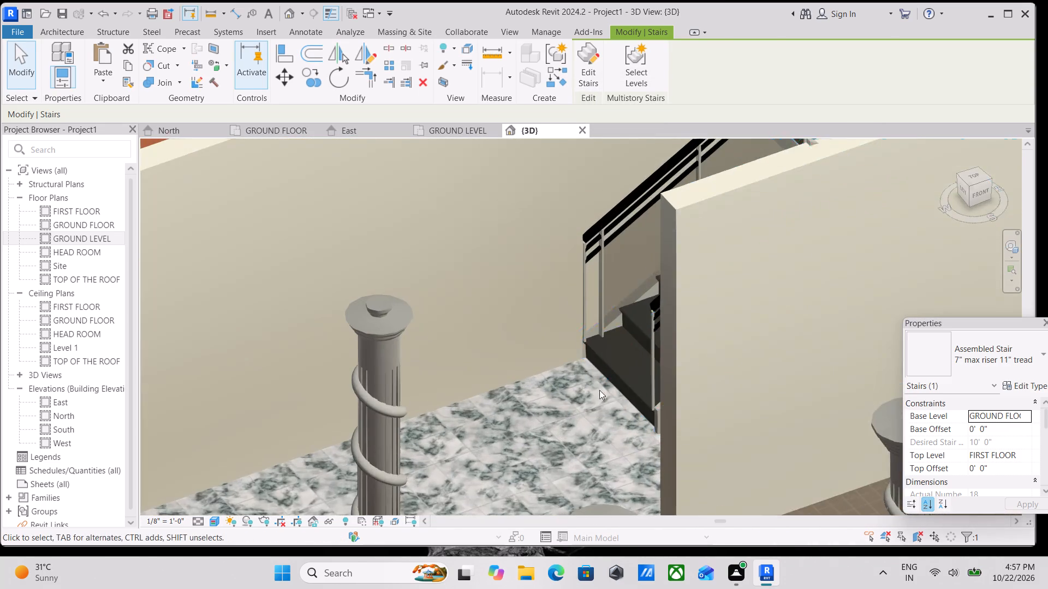
scroll(599, 390, "up", 3)
left_click(618, 365)
scroll(618, 365, "down", 1)
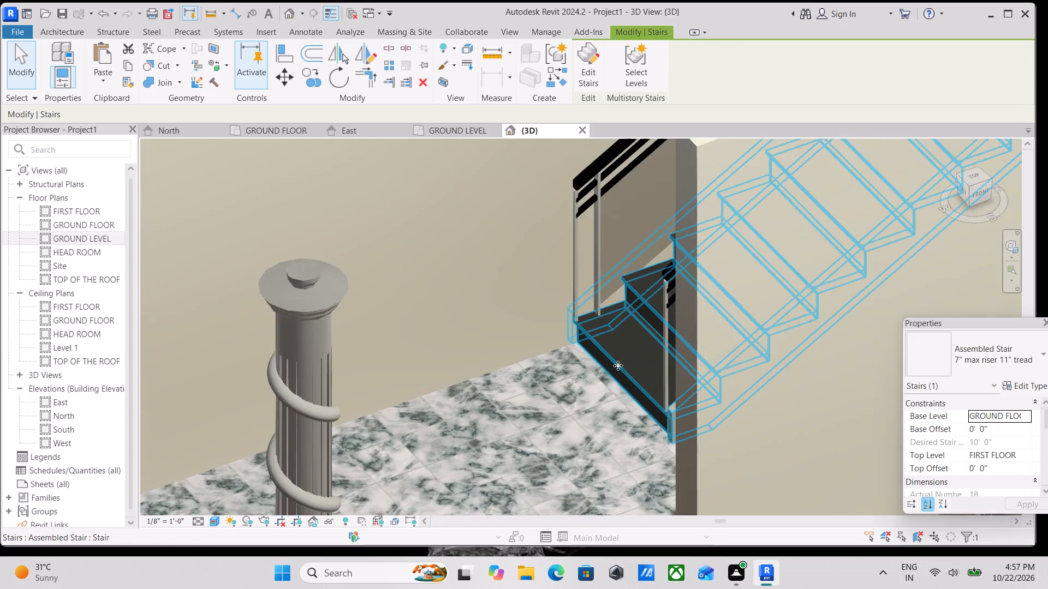
scroll(618, 365, "down", 1)
left_click(611, 363)
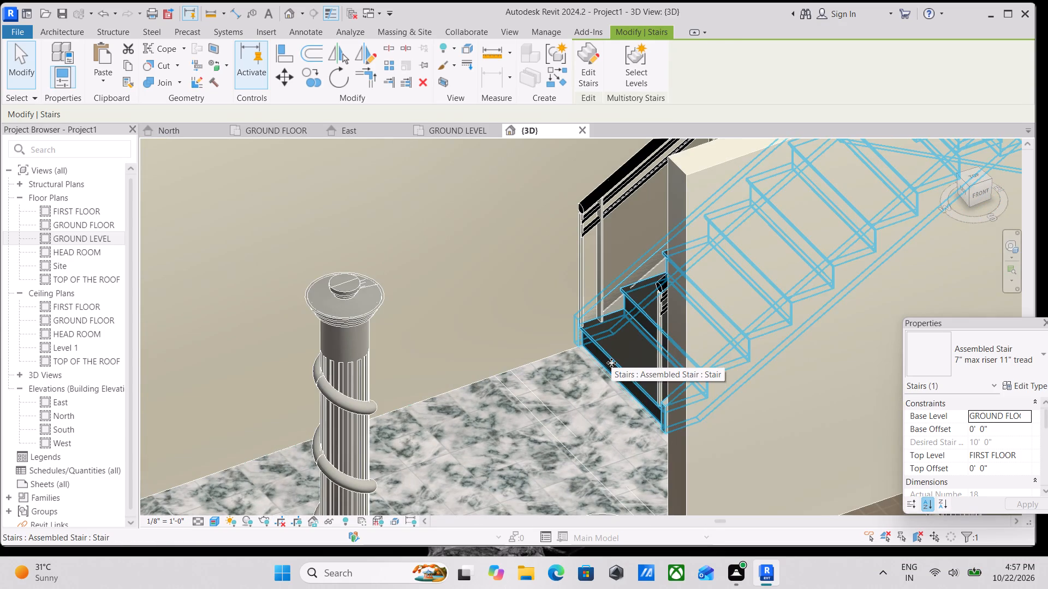
scroll(611, 363, "down", 3)
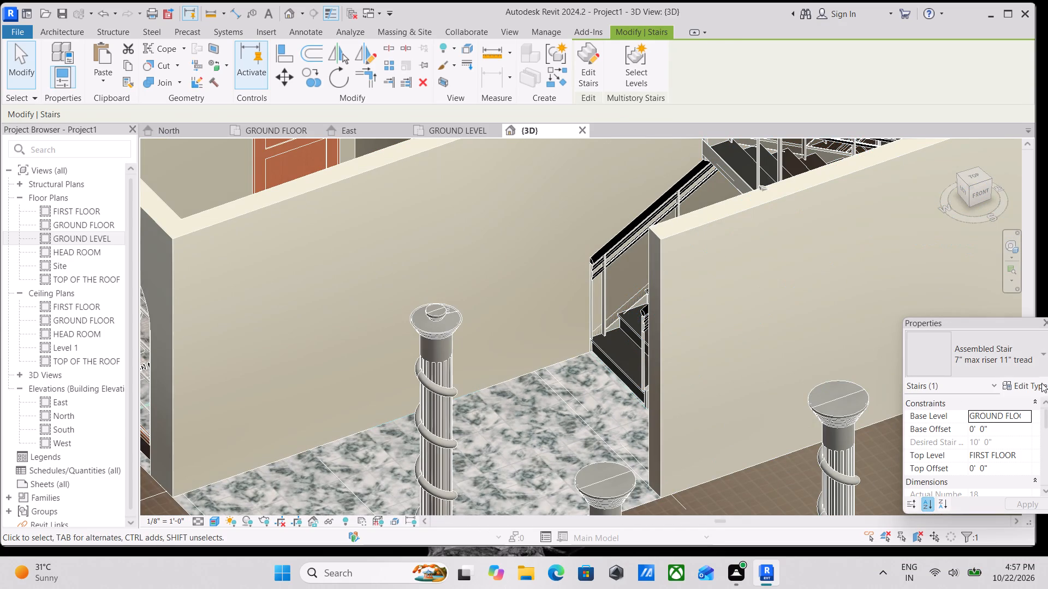
Read through the assembled stair's type parameters and inspect the properties of its Single Zigzag cut mark type.
left_click(1037, 388)
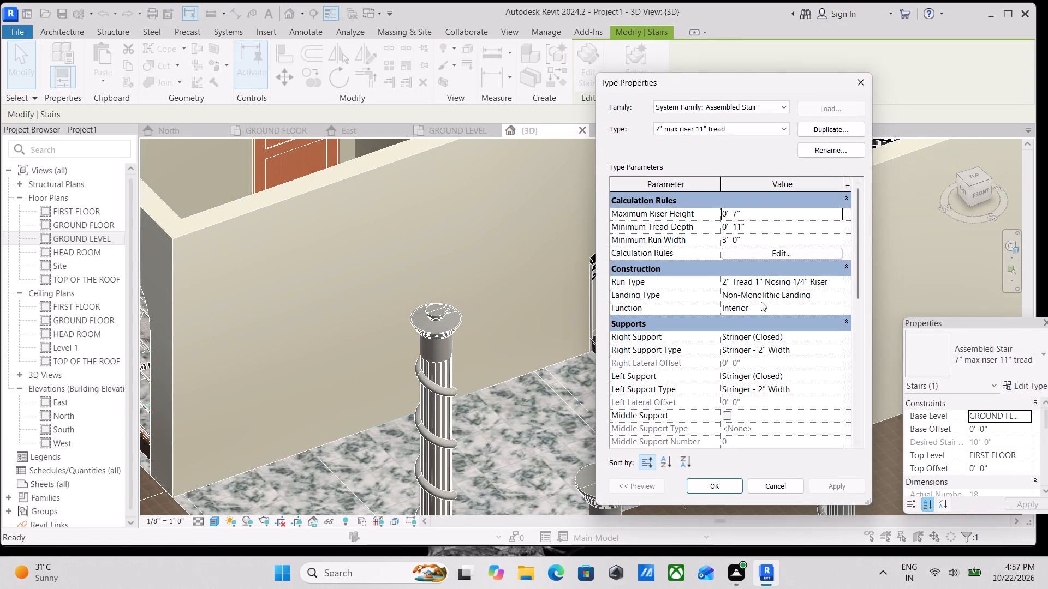
scroll(790, 263, "down", 2)
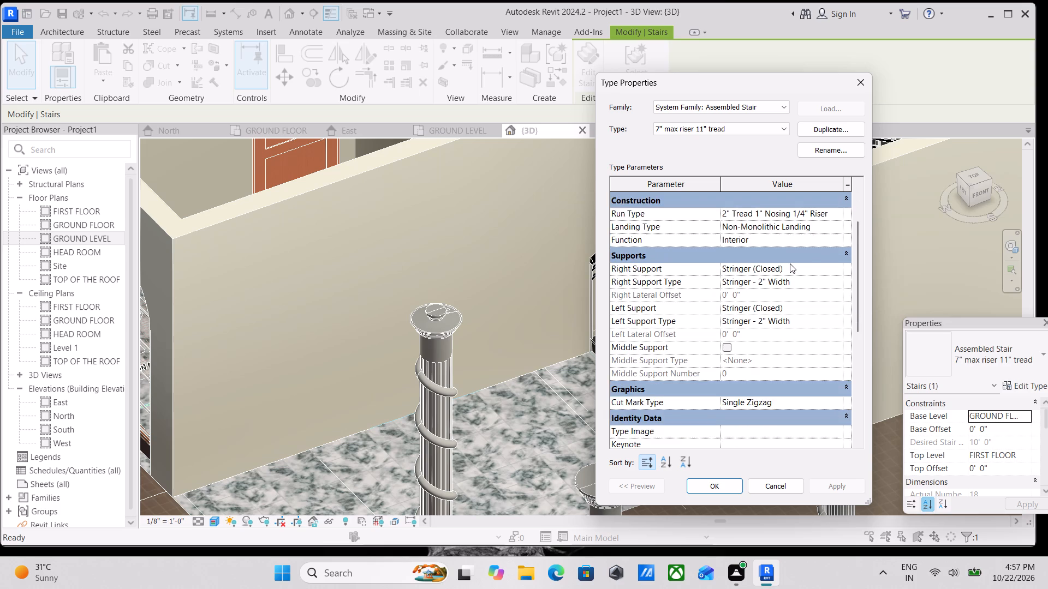
scroll(790, 265, "down", 2)
scroll(756, 337, "down", 1)
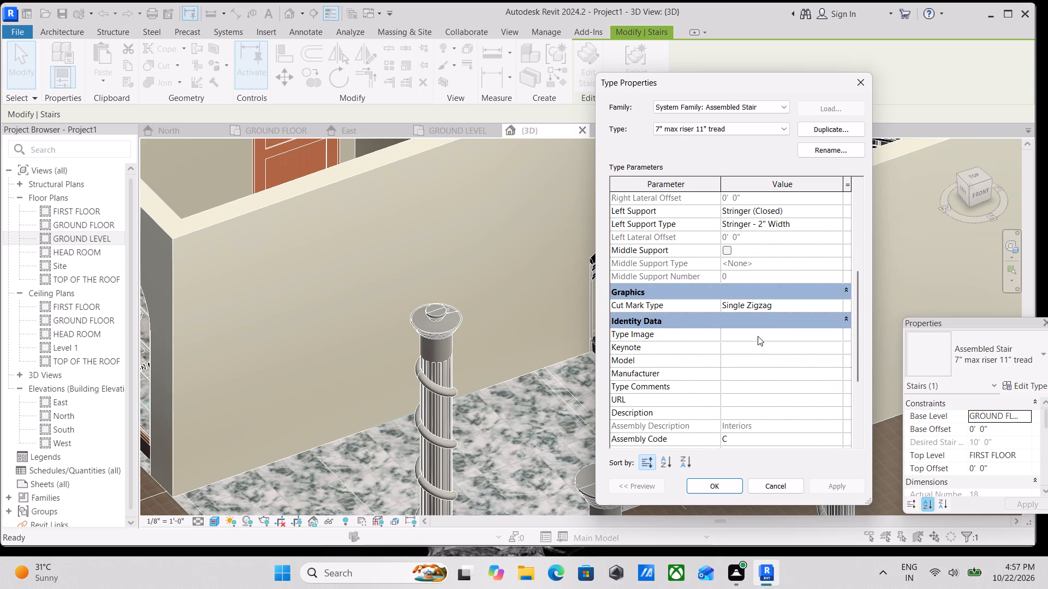
left_click(812, 305)
left_click(837, 304)
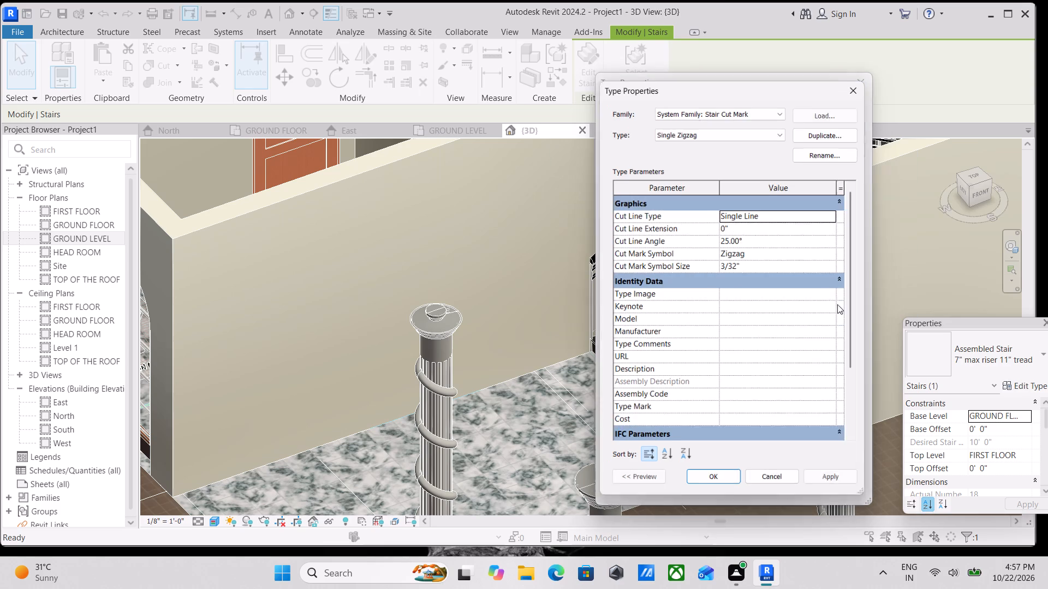
scroll(687, 290, "down", 3)
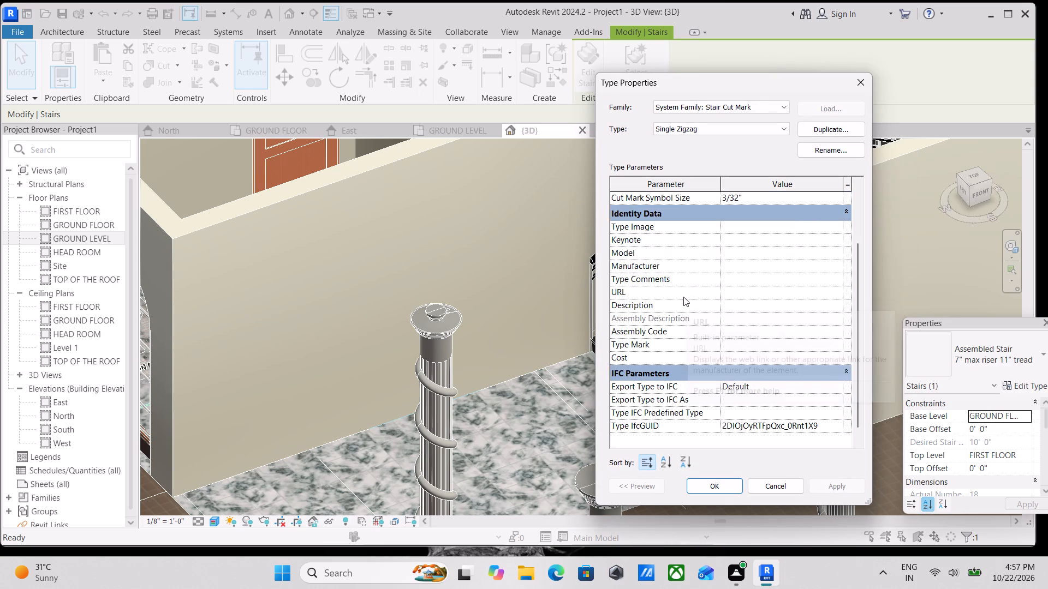
scroll(682, 301, "down", 1)
scroll(694, 298, "up", 3)
left_click(854, 82)
Look through the assembled stair's type parameters again and inspect the properties of its Non-Monolithic Landing type.
scroll(782, 332, "up", 2)
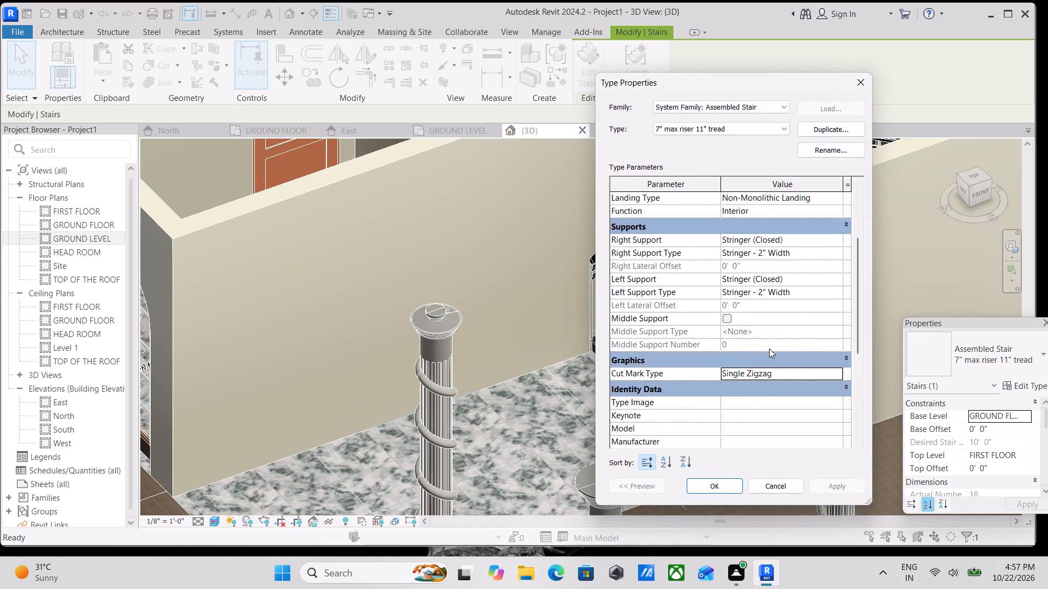
scroll(769, 348, "up", 1)
scroll(748, 369, "down", 5)
scroll(783, 279, "down", 2)
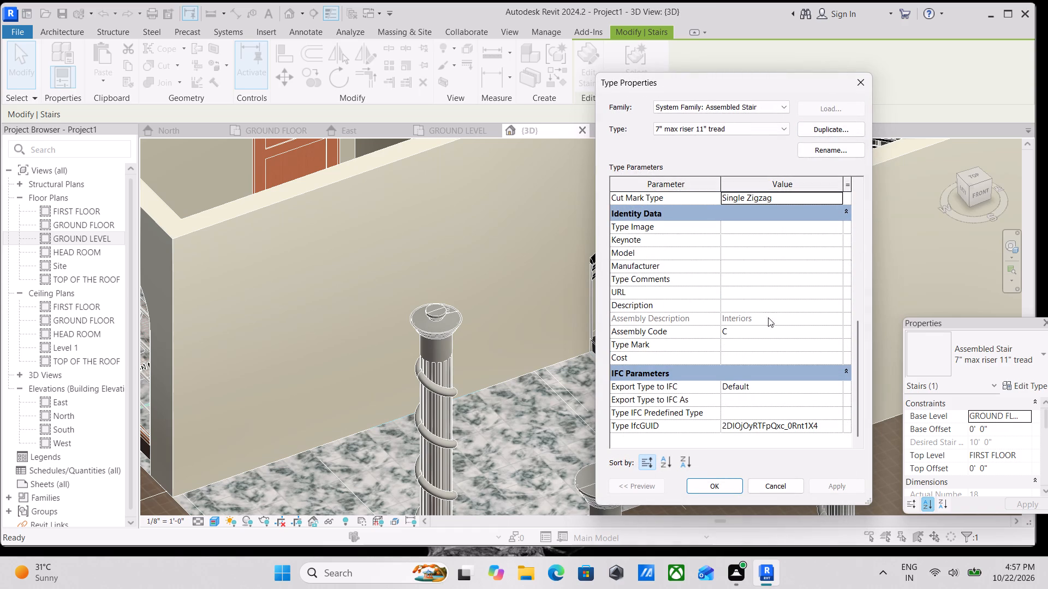
scroll(764, 343, "down", 2)
scroll(764, 348, "up", 9)
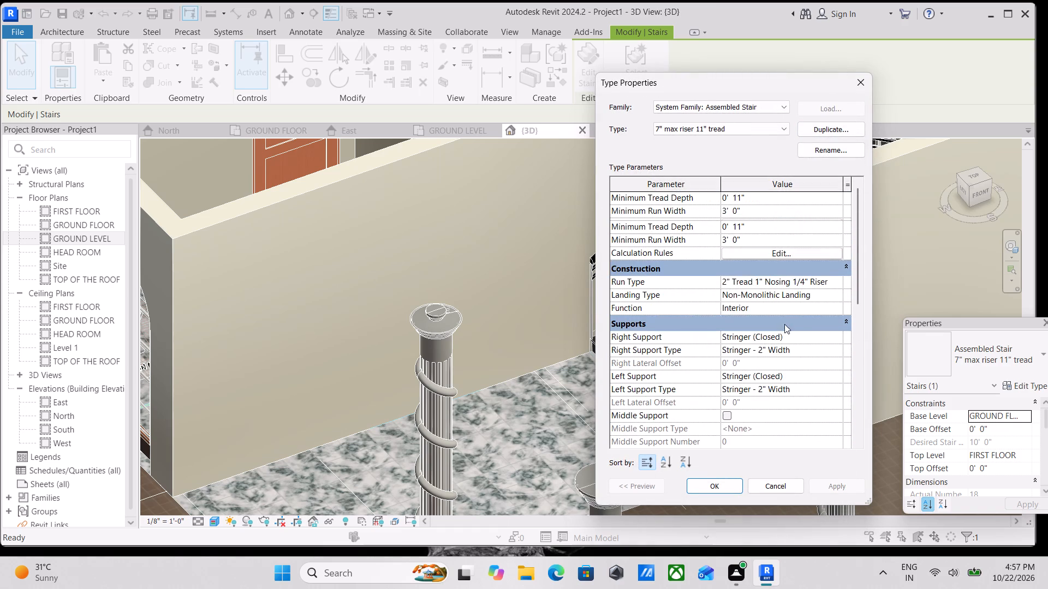
scroll(793, 320, "up", 2)
left_click(835, 301)
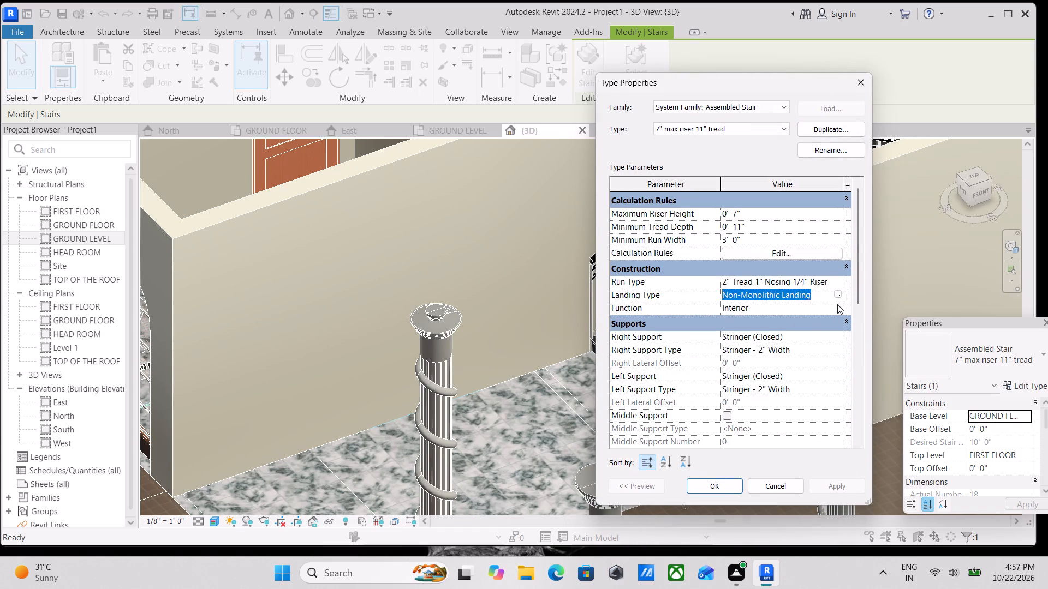
left_click(838, 293)
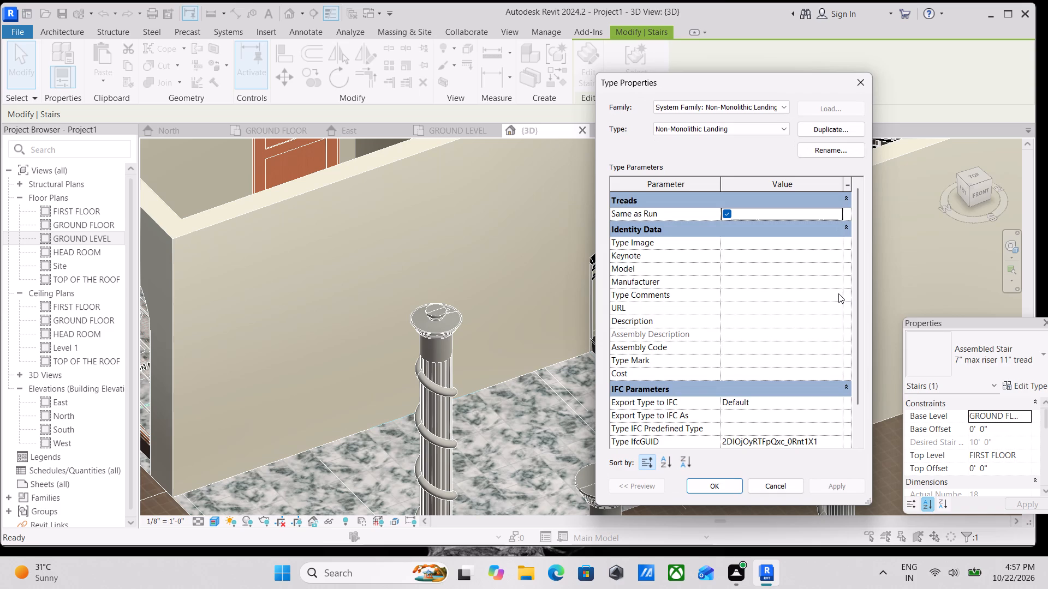
left_click(861, 81)
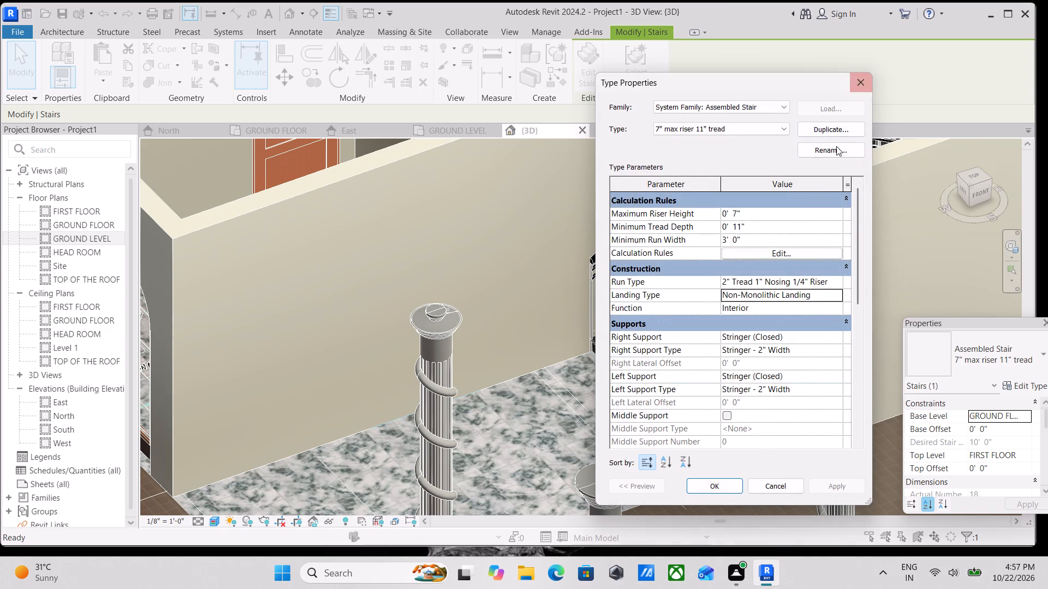
Read through the assembled stair's type parameters once more, from calculation rules to IFC parameters, and close its type properties.
scroll(793, 306, "up", 3)
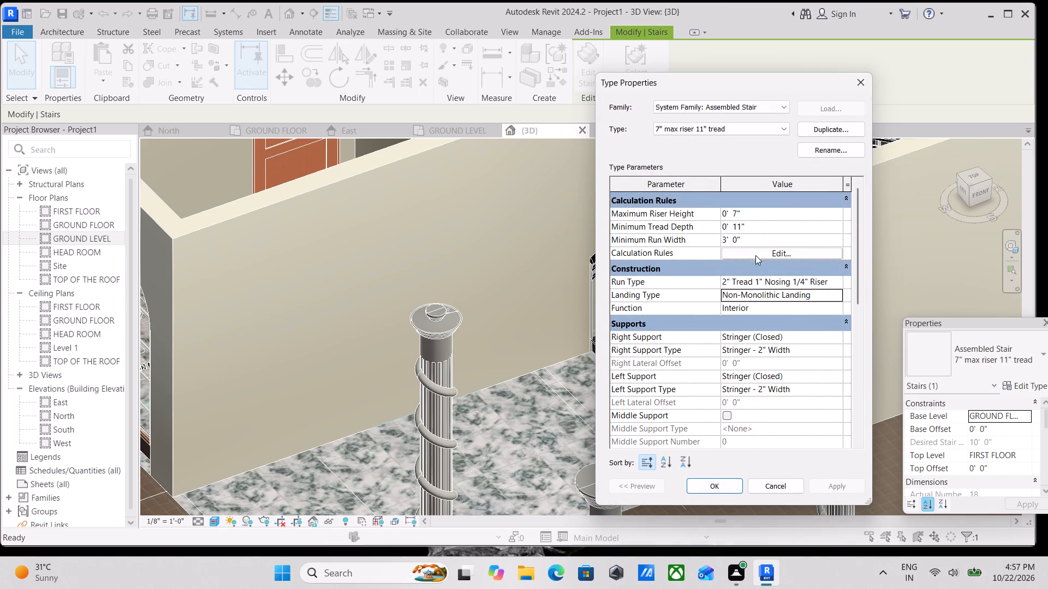
scroll(755, 247, "up", 3)
scroll(753, 264, "down", 4)
scroll(743, 318, "down", 1)
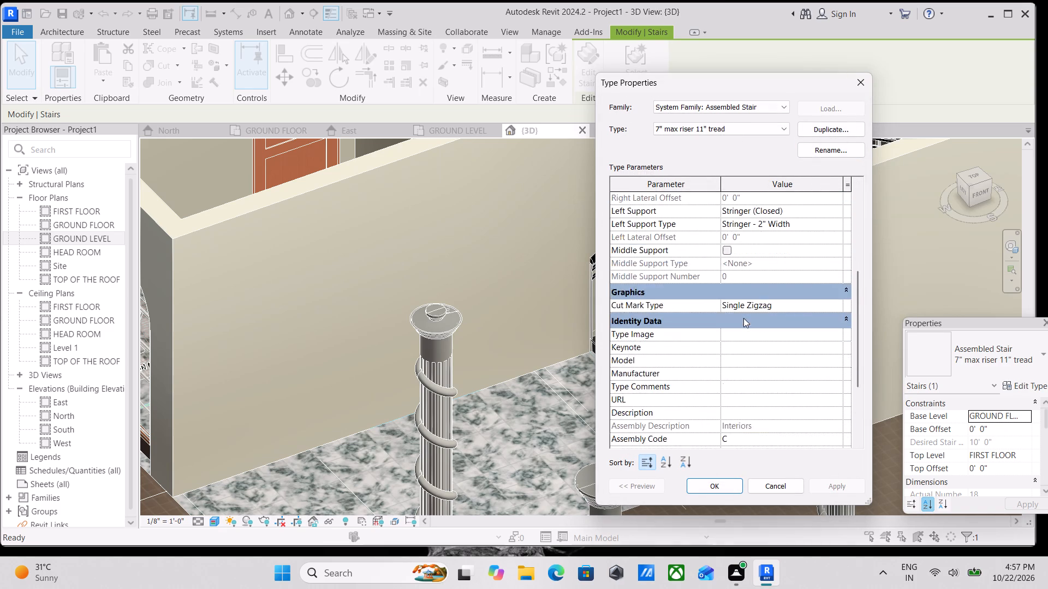
scroll(743, 318, "down", 8)
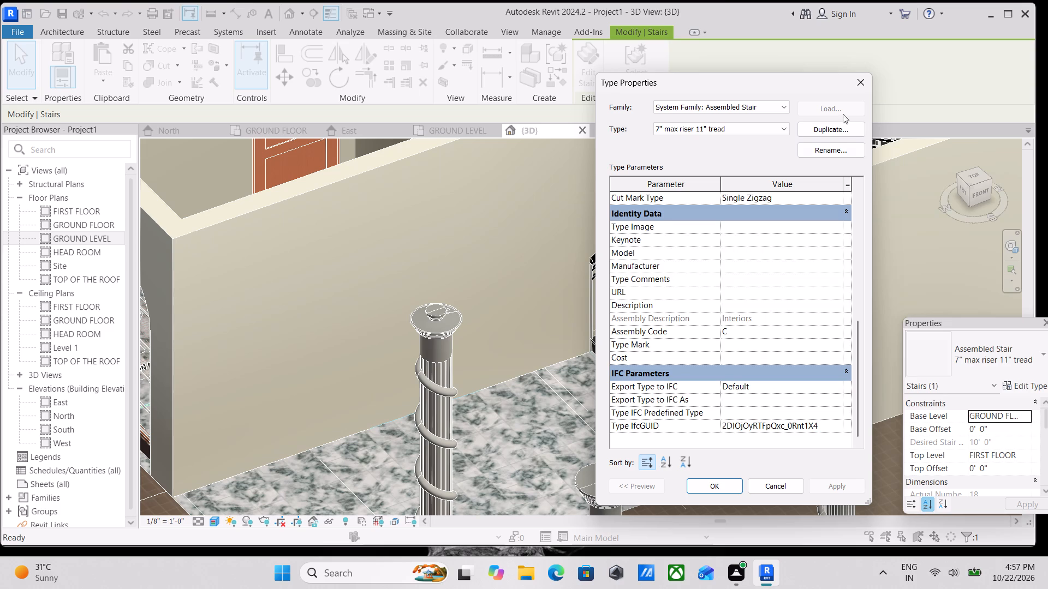
left_click(862, 82)
Examine the house in 3D from the staircase and marble-floored corner along the veranda to the bay windows and interior rooms.
scroll(682, 267, "down", 3)
middle_click_drag(682, 267, 814, 268)
scroll(719, 289, "down", 1)
middle_click_drag(719, 289, 775, 308)
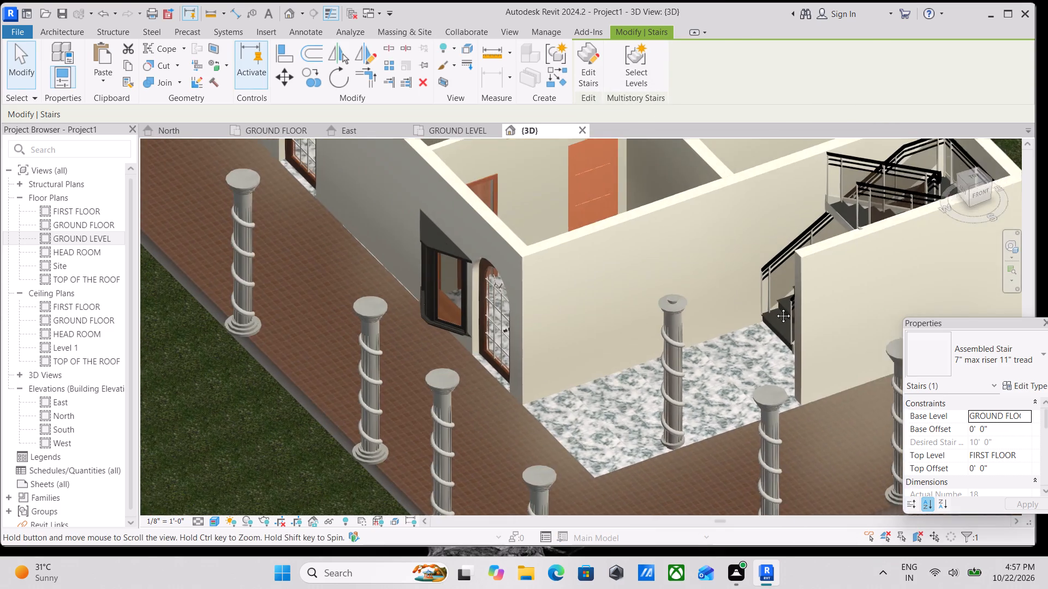
middle_click_drag(775, 308, 795, 315)
middle_click_drag(670, 285, 725, 336)
middle_click_drag(629, 225, 640, 373)
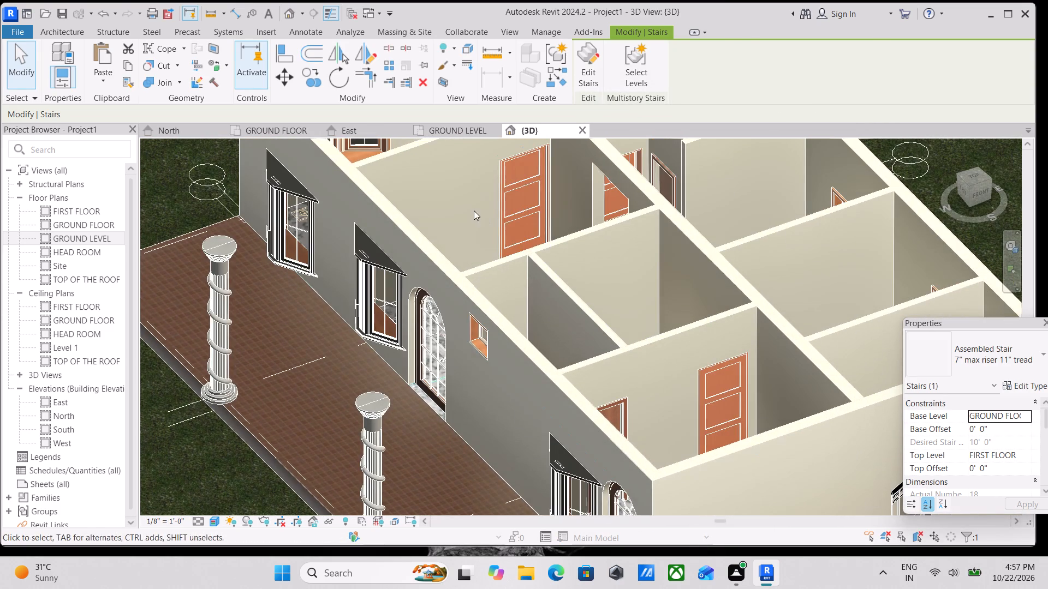
middle_click_drag(472, 209, 480, 283)
middle_click_drag(410, 217, 436, 203)
scroll(441, 199, "down", 3)
middle_click_drag(441, 199, 490, 238)
scroll(319, 239, "up", 3)
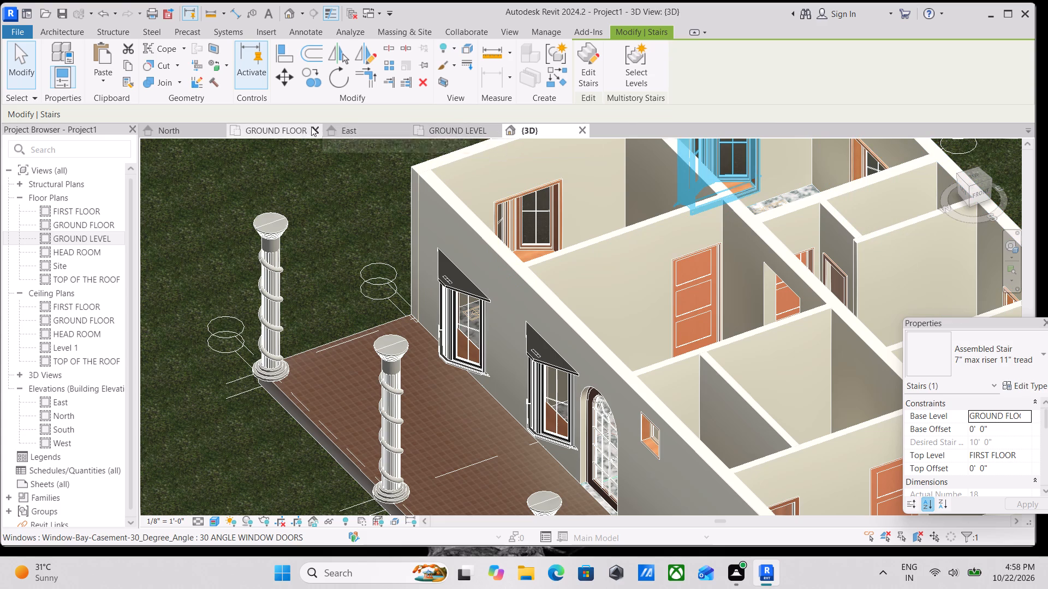
Examine the GROUND FLOOR plan around the staircase, parking area, veranda columns and adjoining rooms.
left_click(285, 128)
scroll(623, 267, "up", 2)
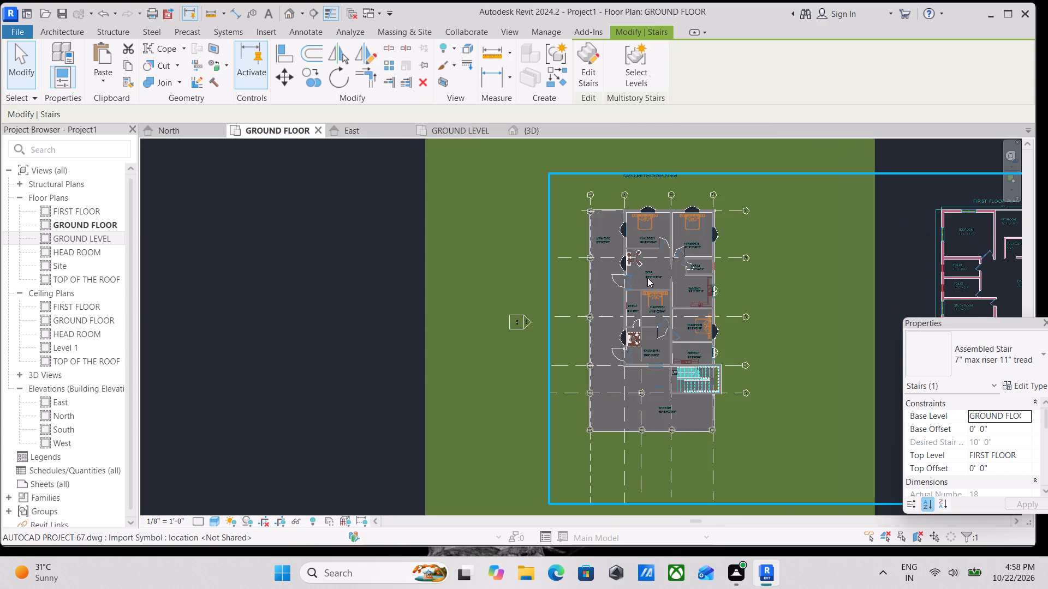
scroll(653, 273, "up", 3)
scroll(526, 217, "up", 2)
middle_click_drag(581, 179, 549, 65)
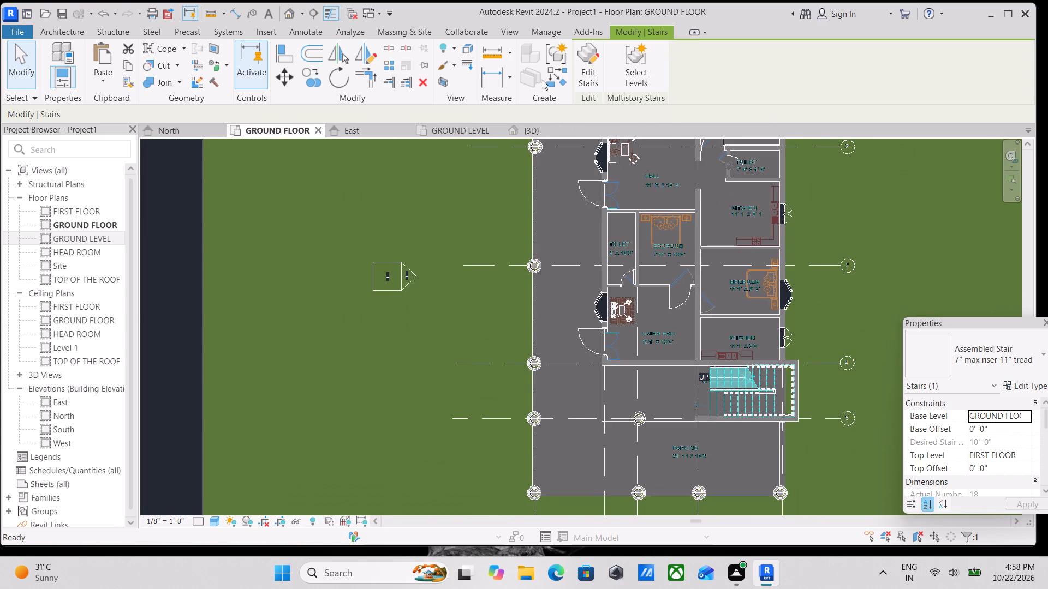
middle_click_drag(557, 173, 535, 79)
scroll(587, 364, "up", 3)
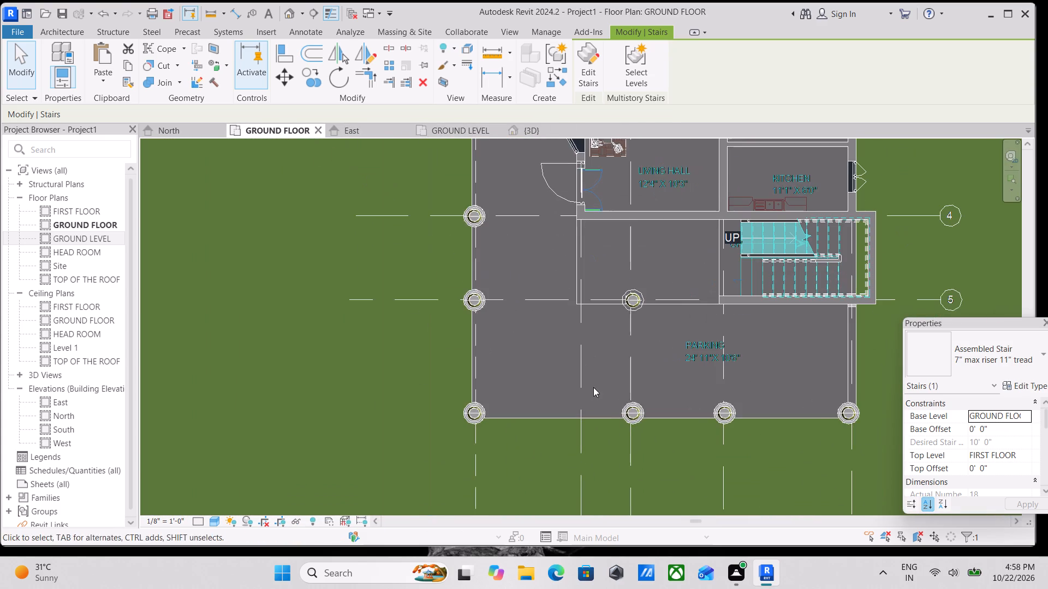
middle_click_drag(593, 387, 601, 377)
scroll(552, 289, "down", 1)
middle_click_drag(552, 289, 552, 327)
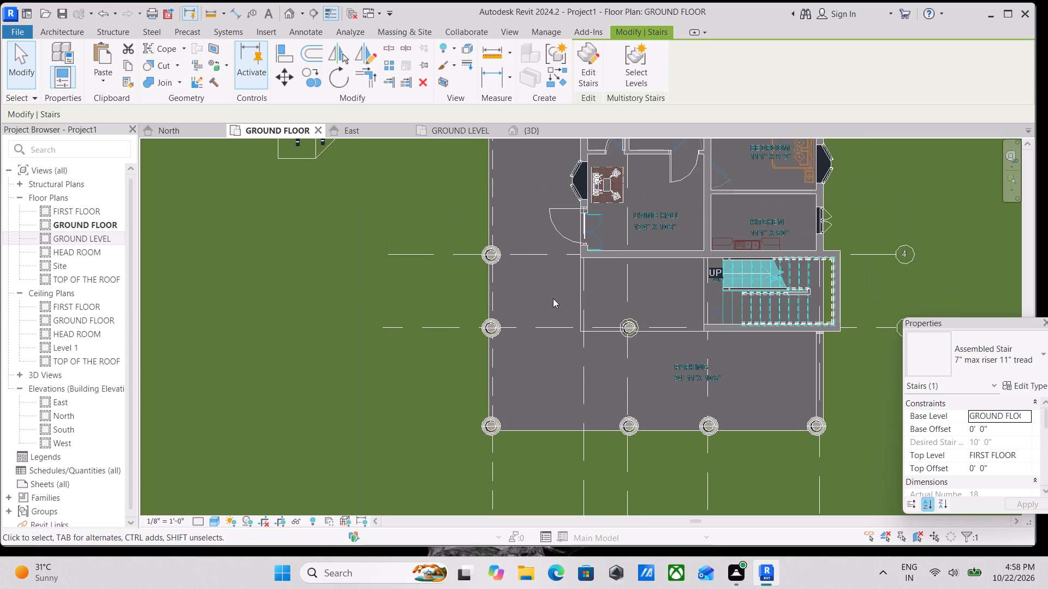
scroll(554, 292, "down", 1)
middle_click_drag(554, 292, 548, 344)
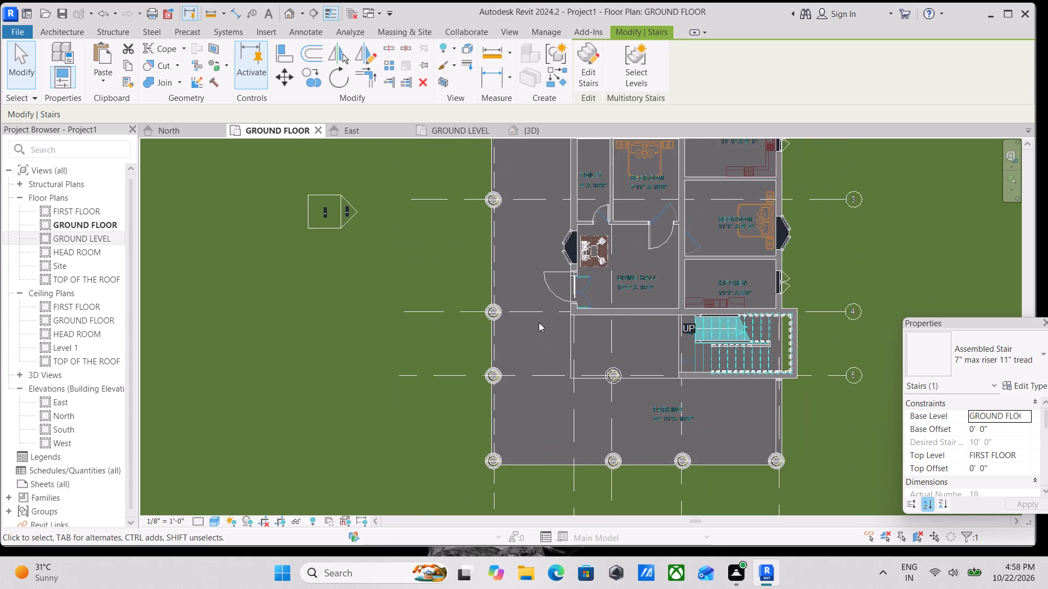
middle_click_drag(532, 266, 532, 318)
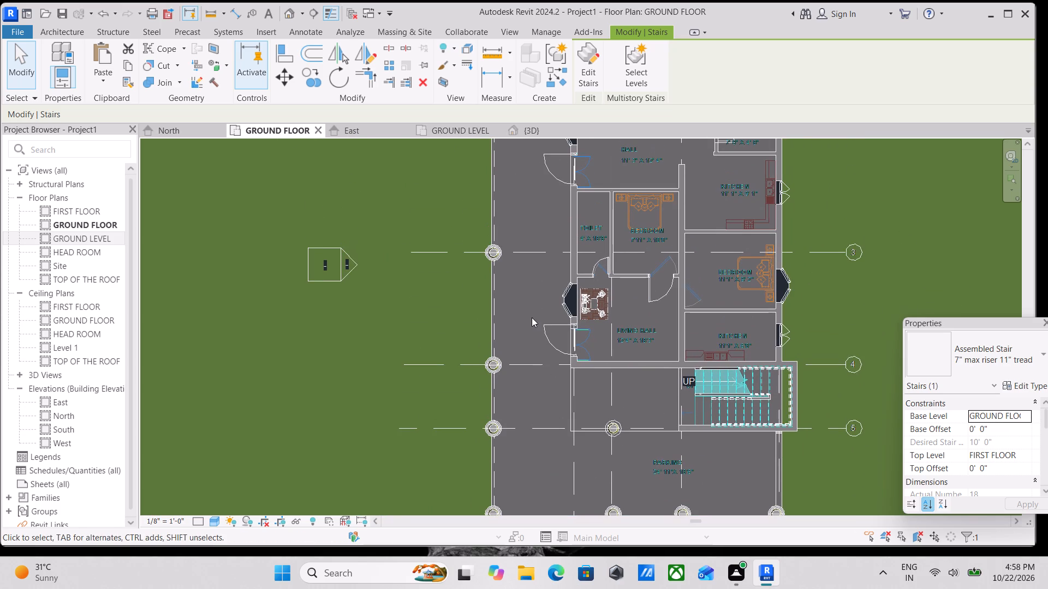
middle_click_drag(532, 317, 557, 243)
scroll(546, 269, "down", 1)
middle_click_drag(558, 241, 584, 284)
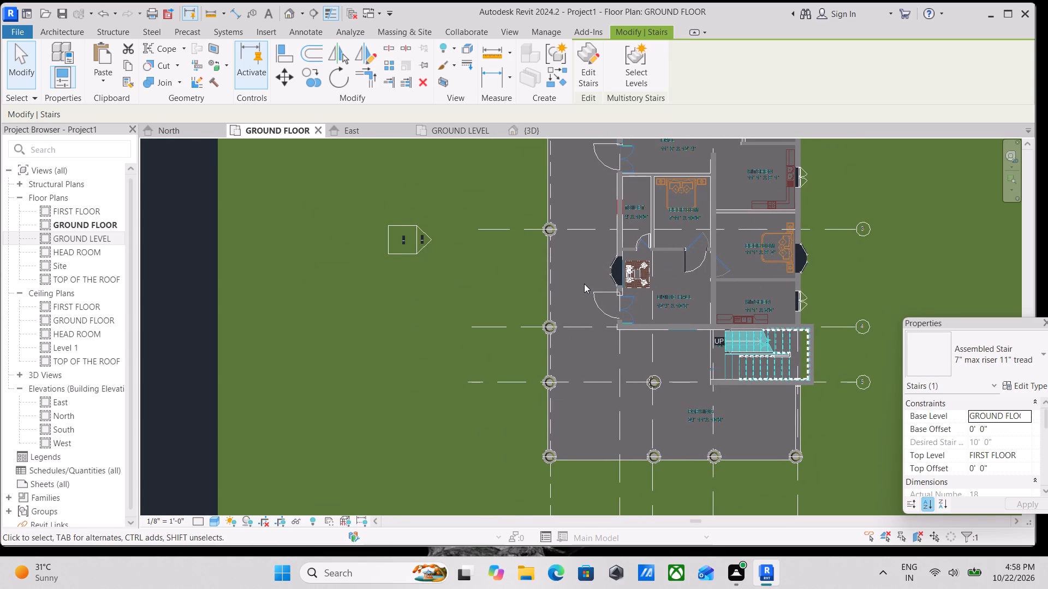
type("wa")
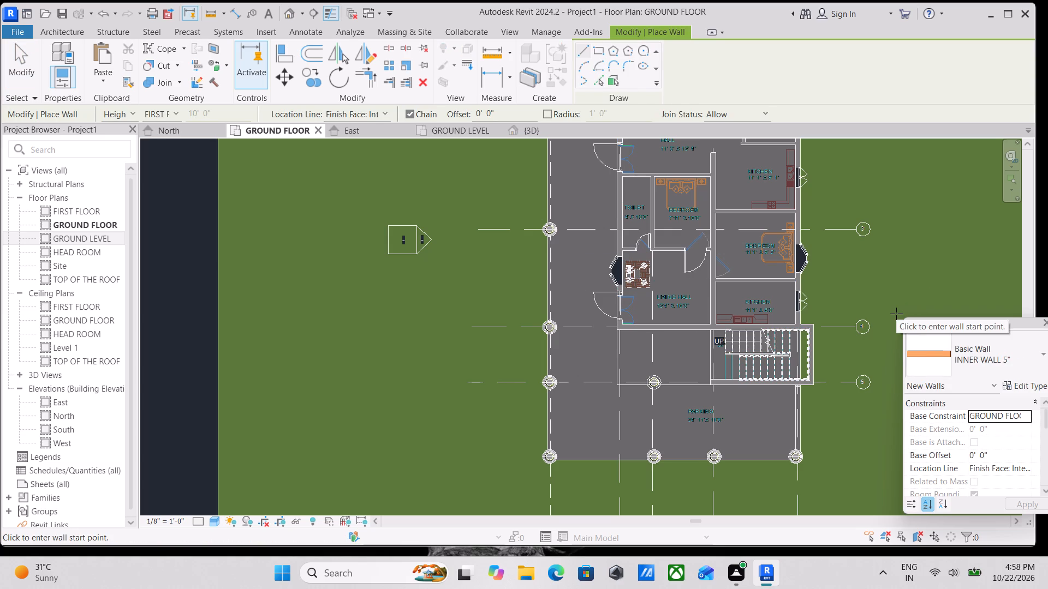
key("Escape")
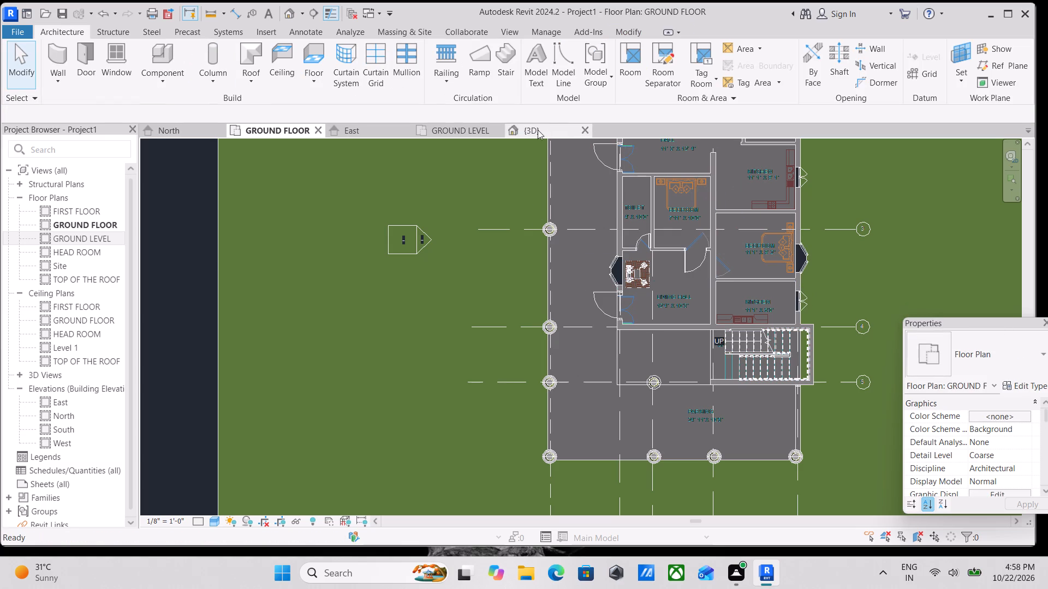
Return to the 3D view and examine the open marble-floored corner beside the staircase and its surrounding walls and columns.
left_click(538, 136)
scroll(615, 257, "down", 2)
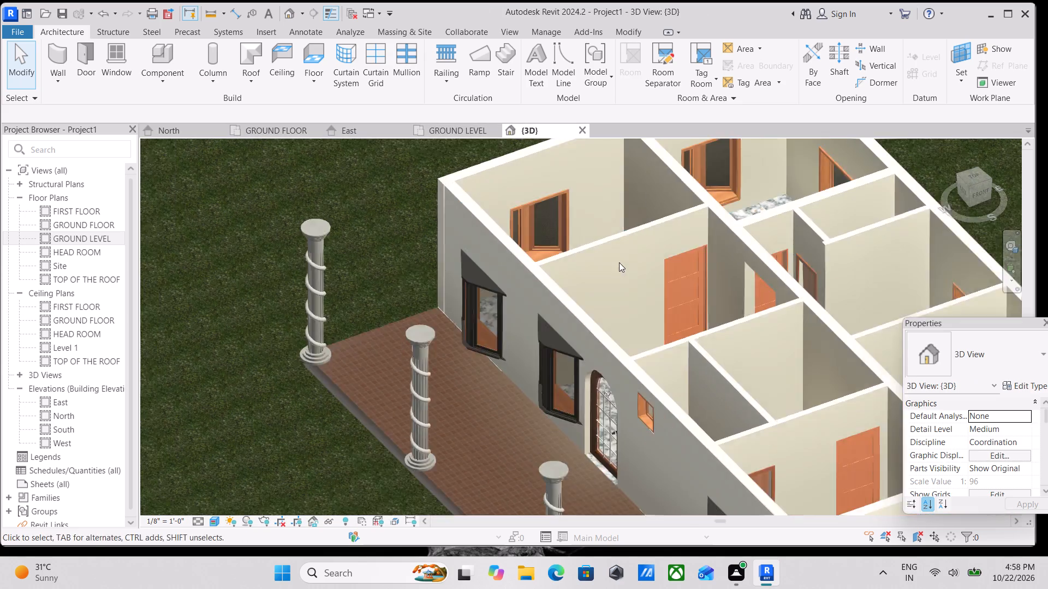
scroll(619, 262, "down", 4)
middle_click_drag(660, 274, 499, 166)
scroll(662, 314, "up", 3)
scroll(579, 282, "up", 2)
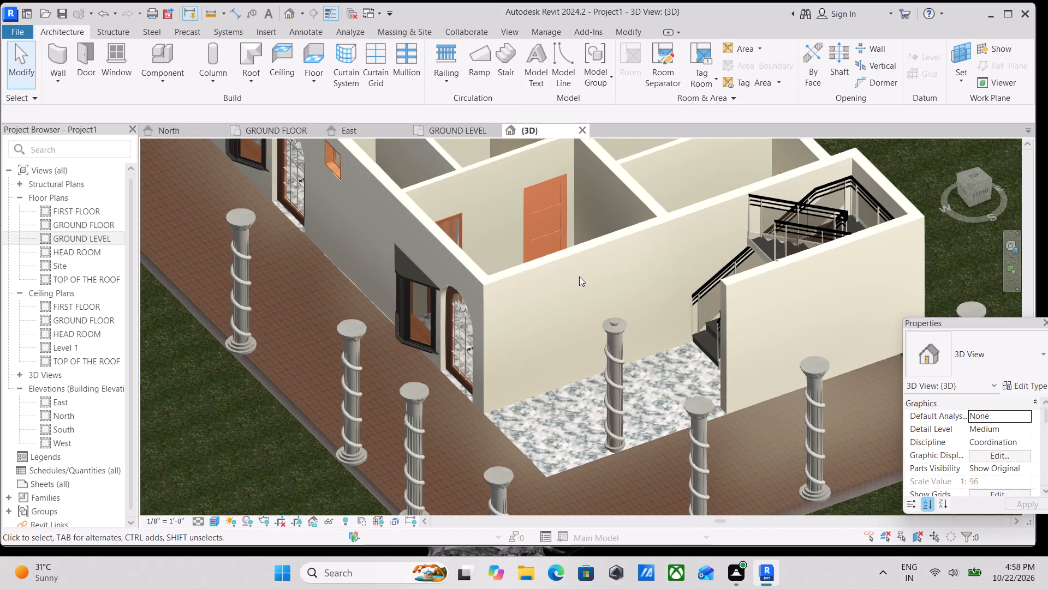
scroll(569, 271, "down", 2)
middle_click_drag(574, 301, 578, 327)
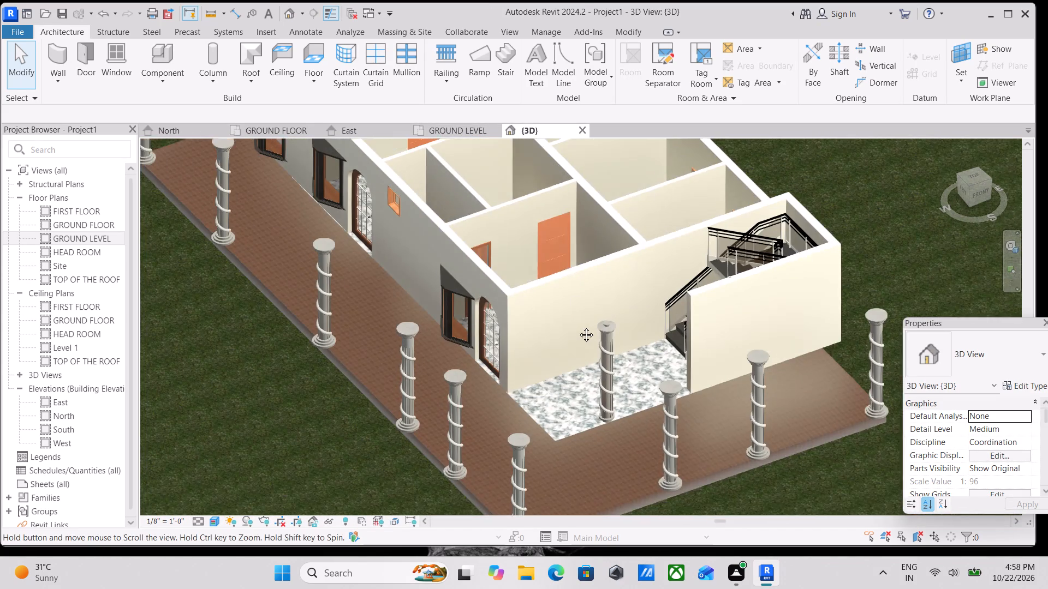
middle_click_drag(578, 327, 578, 357)
scroll(572, 374, "up", 3)
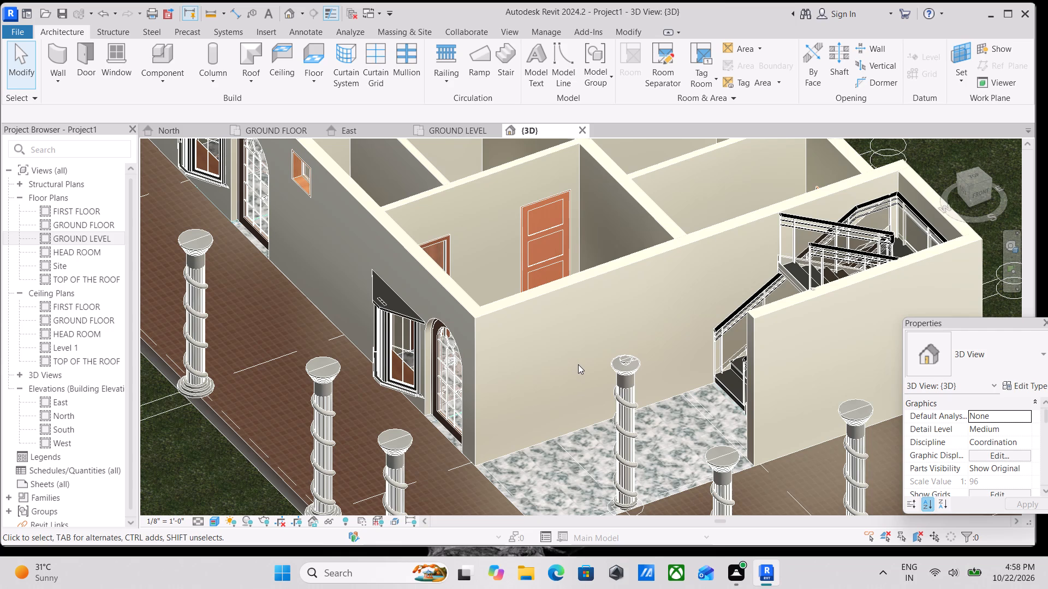
scroll(654, 396, "down", 1)
middle_click_drag(654, 396, 494, 367)
scroll(716, 358, "down", 1)
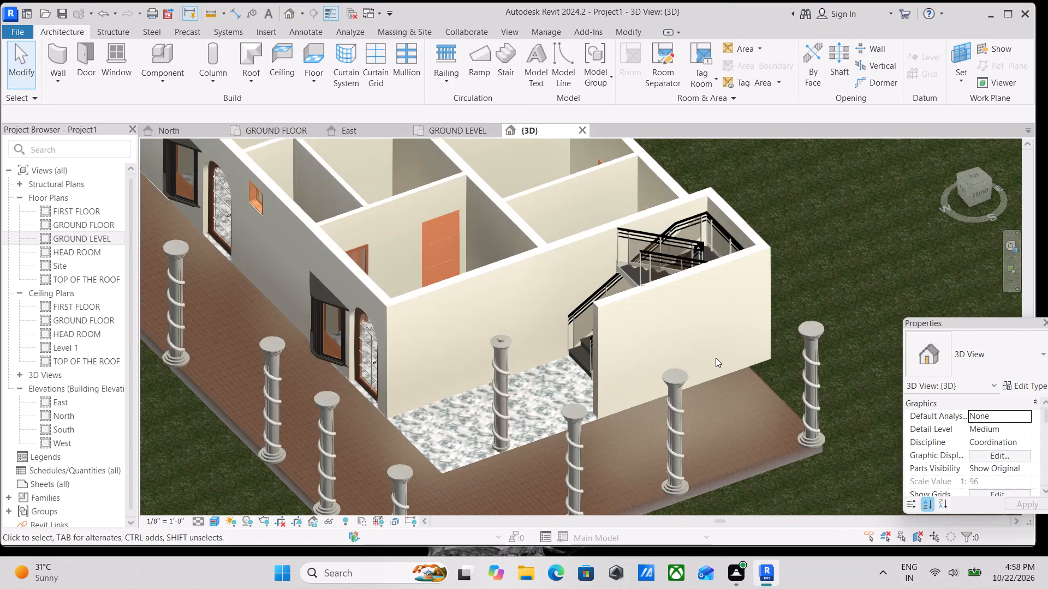
middle_click_drag(619, 358, 652, 340)
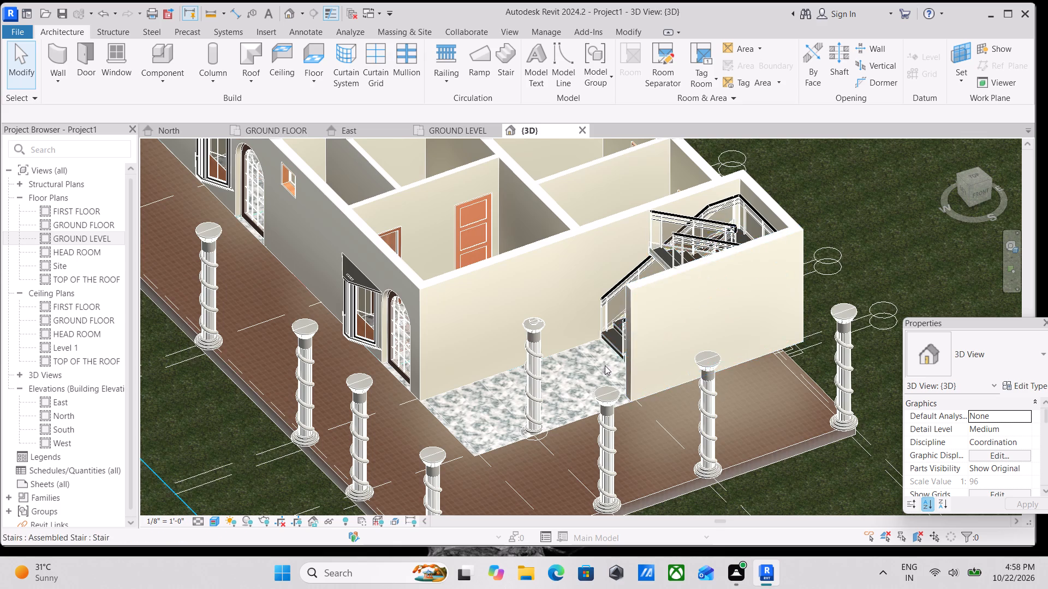
scroll(605, 365, "up", 3)
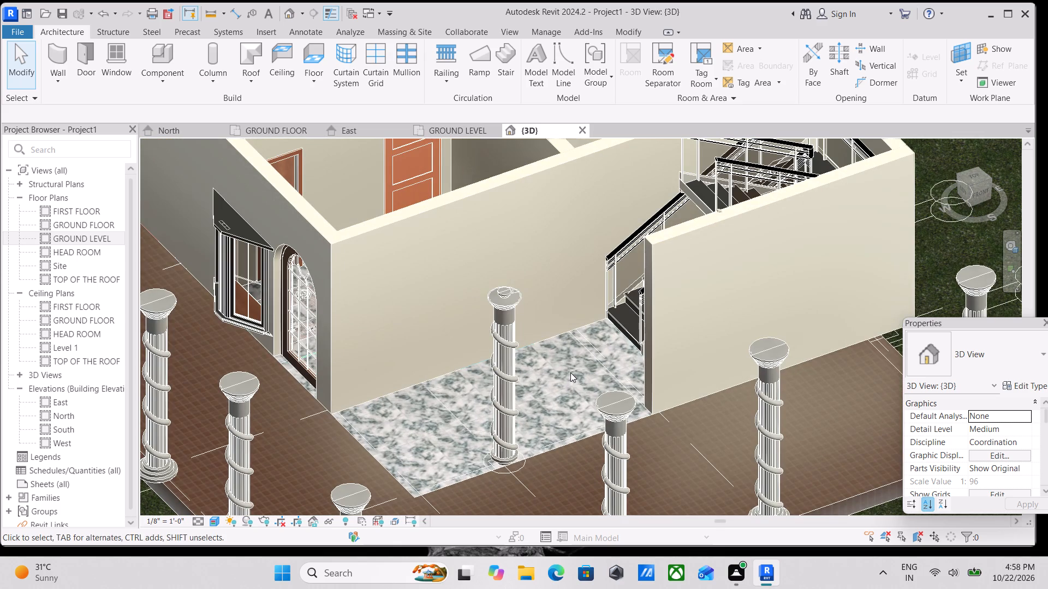
scroll(555, 381, "up", 2)
middle_click_drag(558, 376, 574, 339)
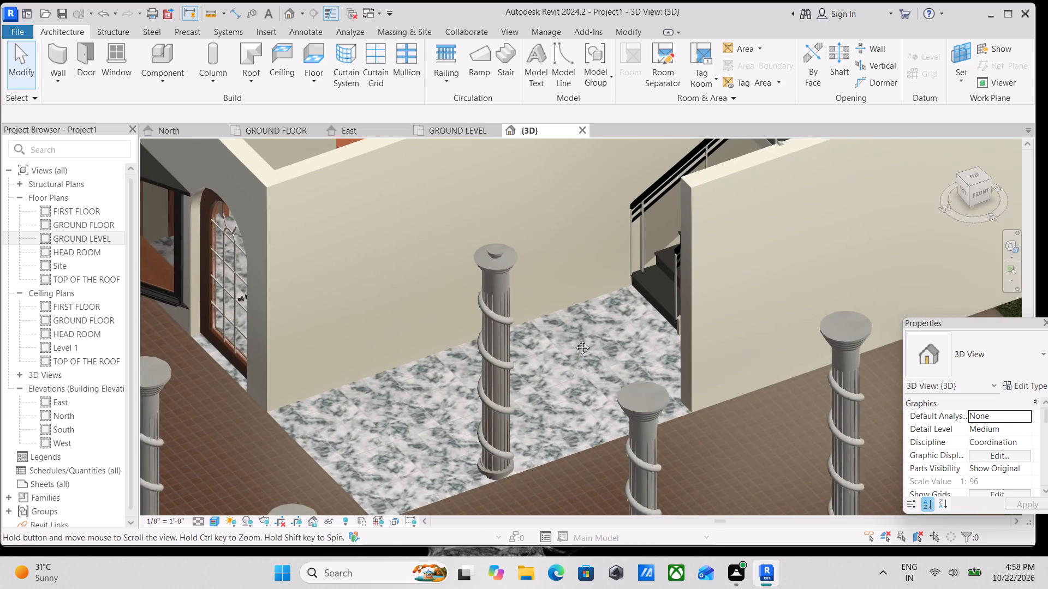
middle_click_drag(574, 339, 576, 323)
scroll(575, 313, "down", 3)
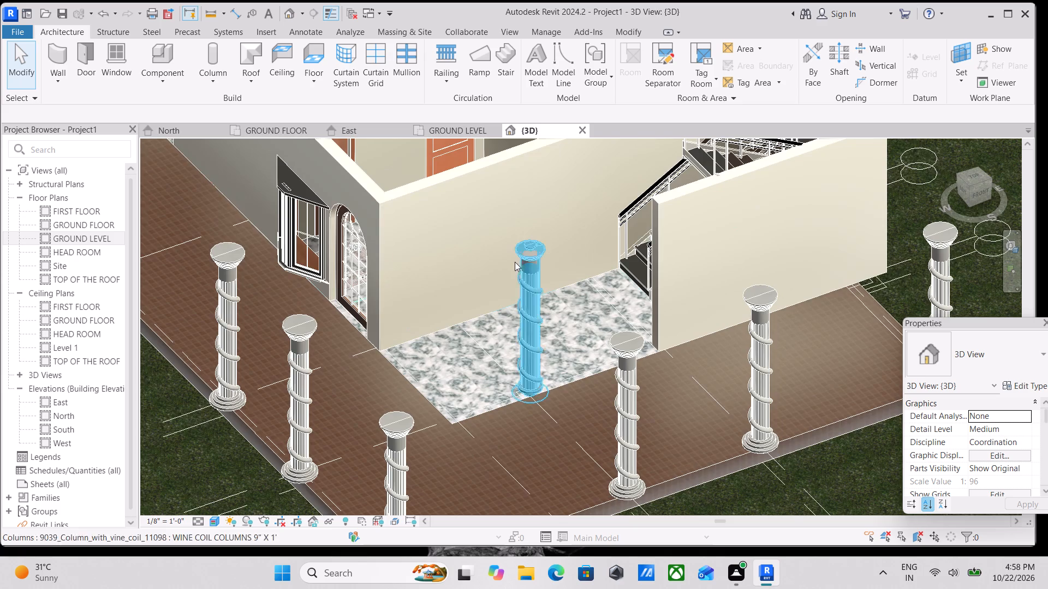
Inspect the top of the vine-coil column standing at the edge of the marble floor and view its properties.
scroll(514, 262, "up", 15)
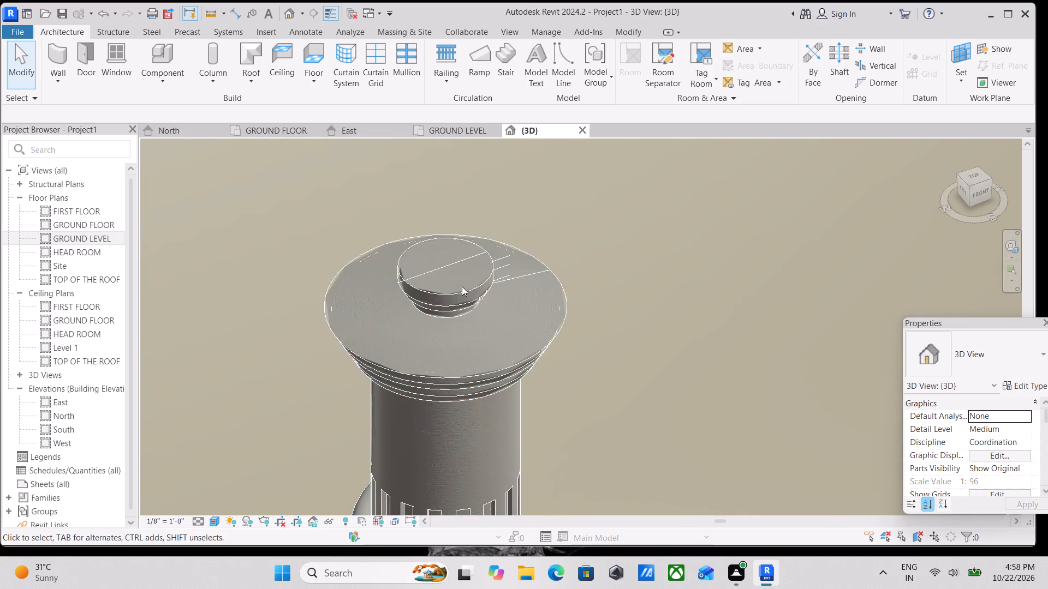
left_click(452, 294)
scroll(452, 294, "down", 7)
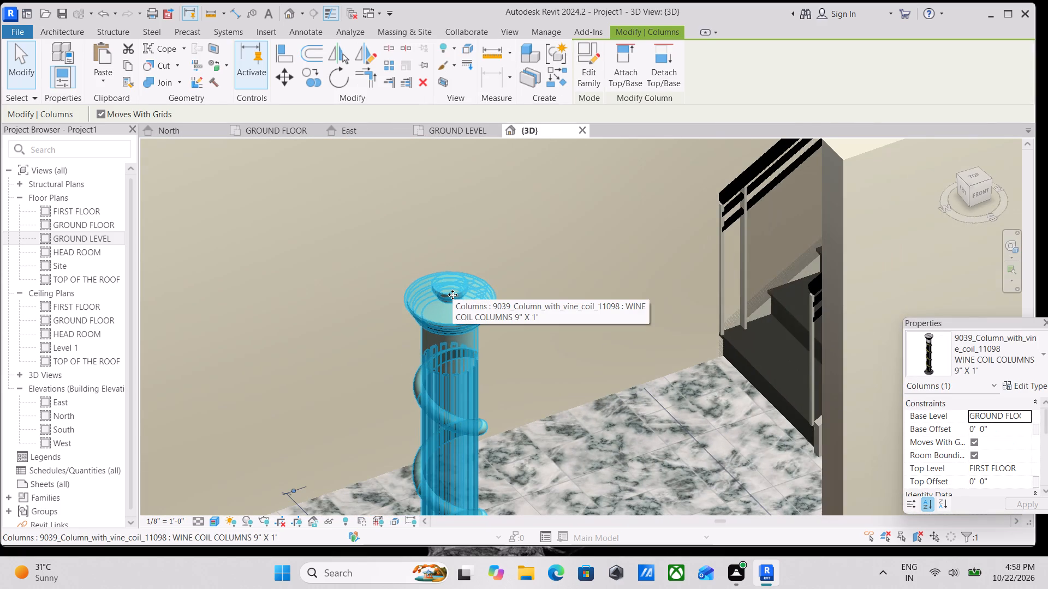
key("Escape")
Examine the vine-coil columns, veranda, marble-floored corner and interior room layout of the house in 3D.
scroll(452, 294, "down", 8)
middle_click_drag(462, 291, 540, 223)
scroll(431, 273, "down", 2)
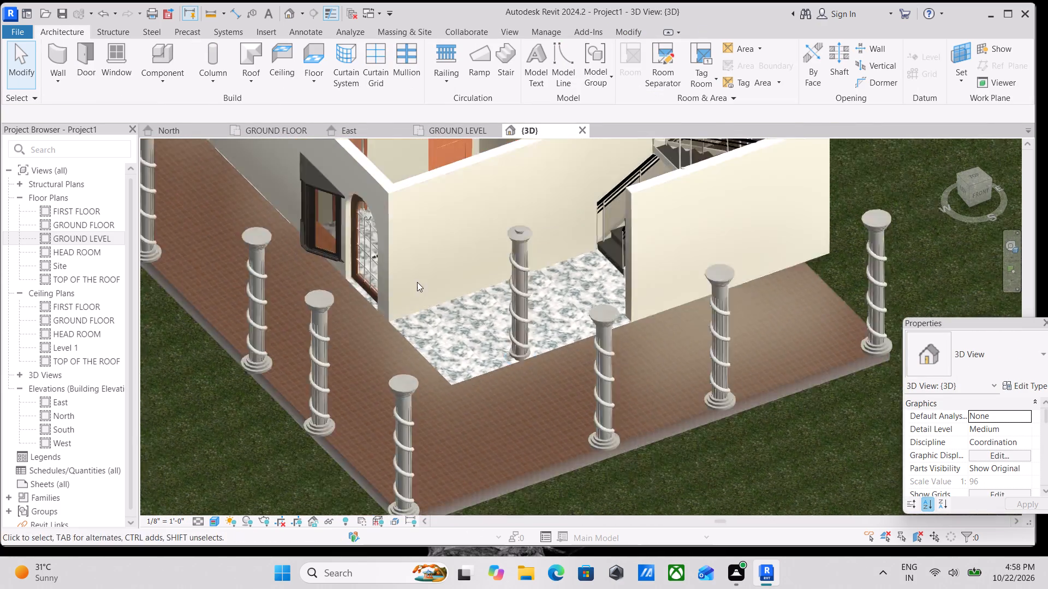
scroll(417, 282, "down", 1)
middle_click_drag(417, 282, 565, 305)
scroll(431, 295, "down", 1)
middle_click_drag(442, 340, 473, 399)
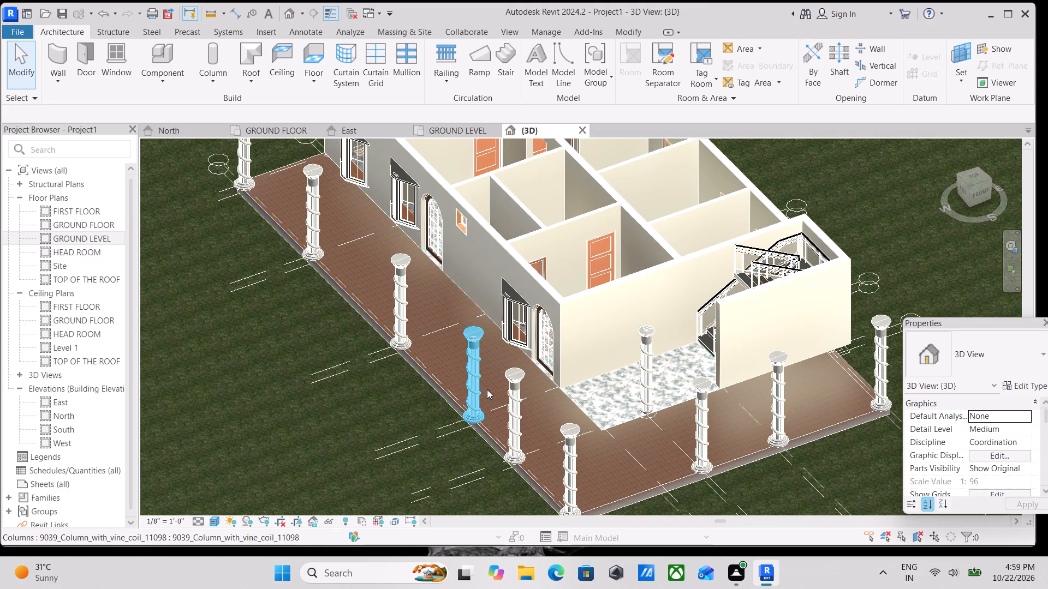
scroll(537, 362, "down", 2)
scroll(597, 354, "down", 2)
middle_click_drag(598, 354, 581, 394)
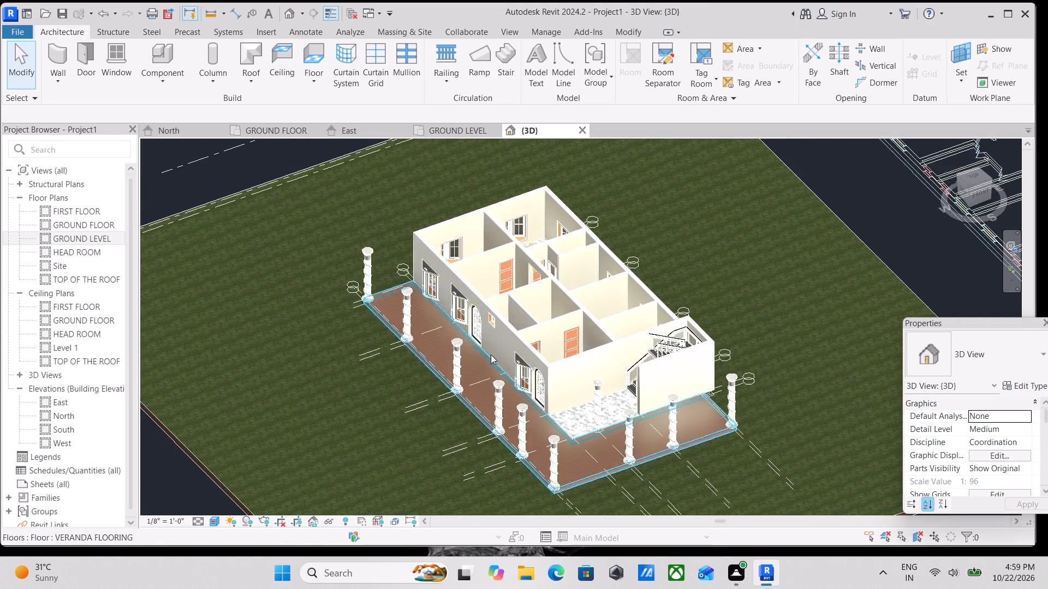
scroll(478, 326, "up", 3)
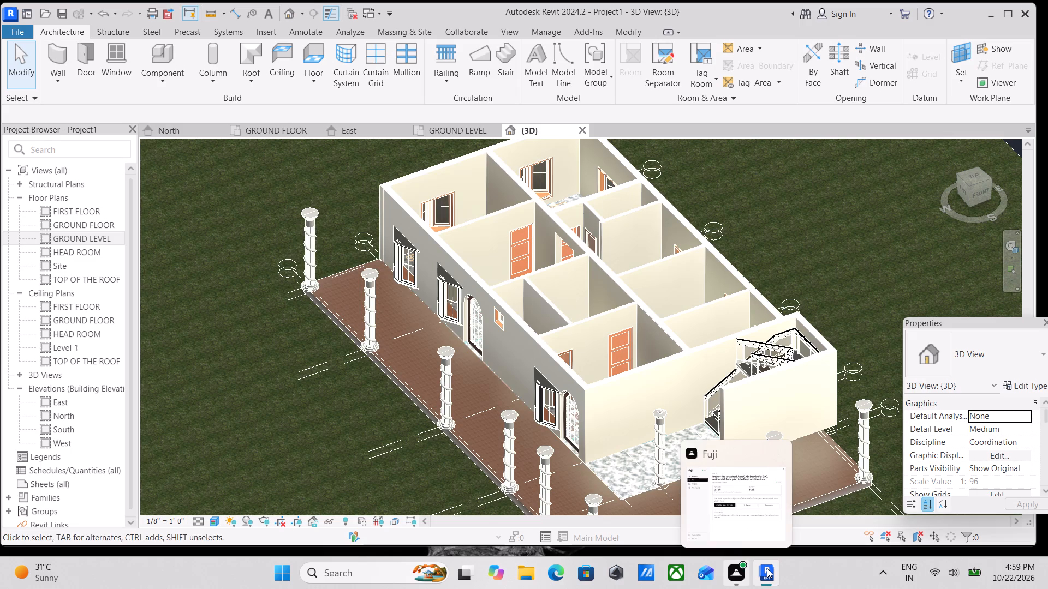
scroll(674, 327, "down", 1)
middle_click_drag(667, 330, 523, 338)
scroll(352, 321, "up", 5)
middle_click_drag(208, 258, 227, 271)
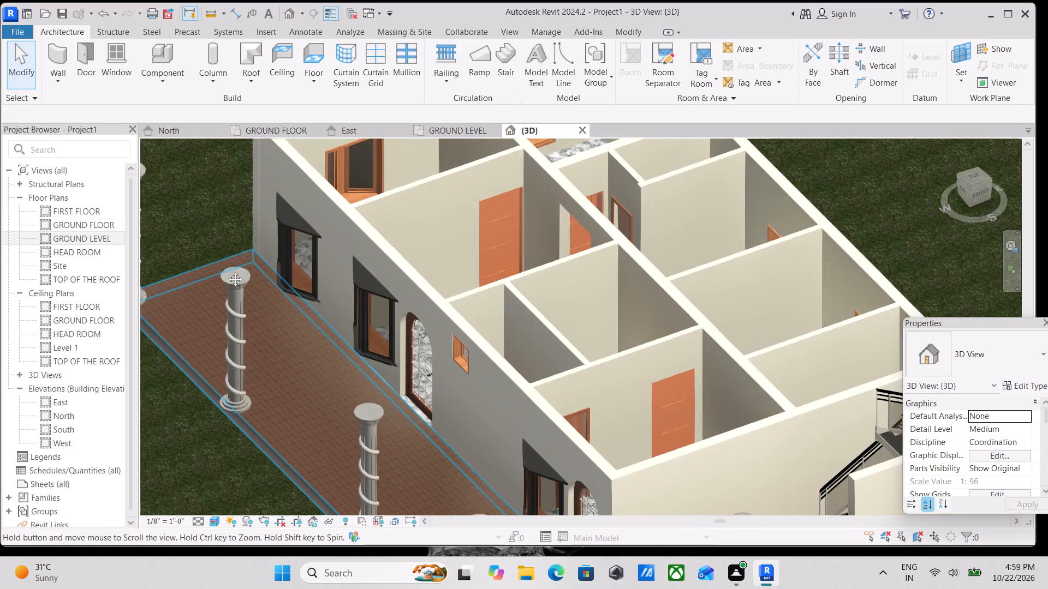
middle_click_drag(227, 271, 291, 309)
middle_click_drag(304, 265, 199, 362)
middle_click_drag(383, 279, 293, 359)
scroll(512, 314, "down", 3)
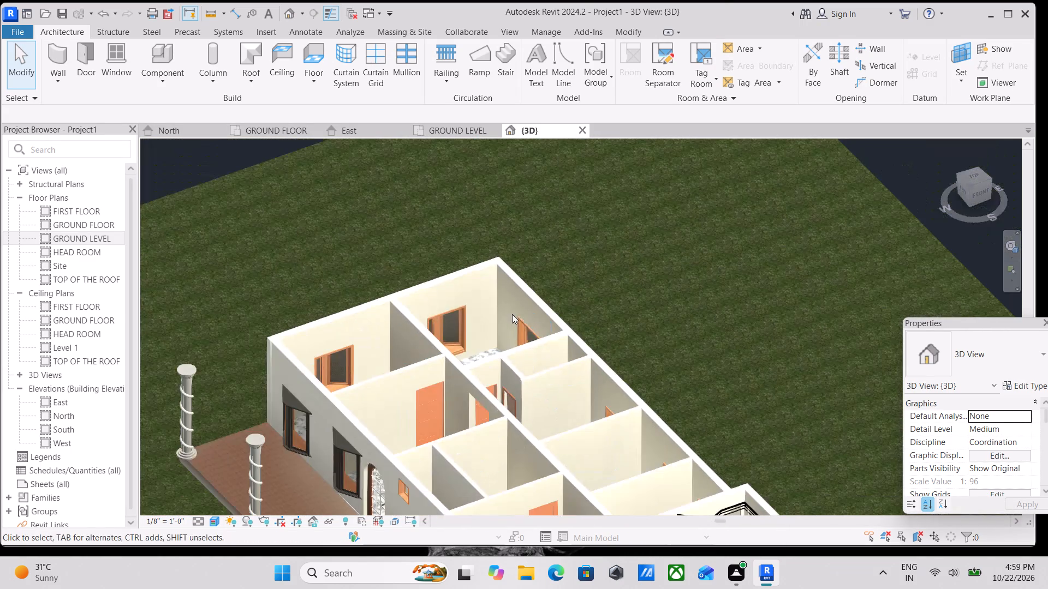
scroll(495, 337, "up", 6)
scroll(588, 326, "down", 12)
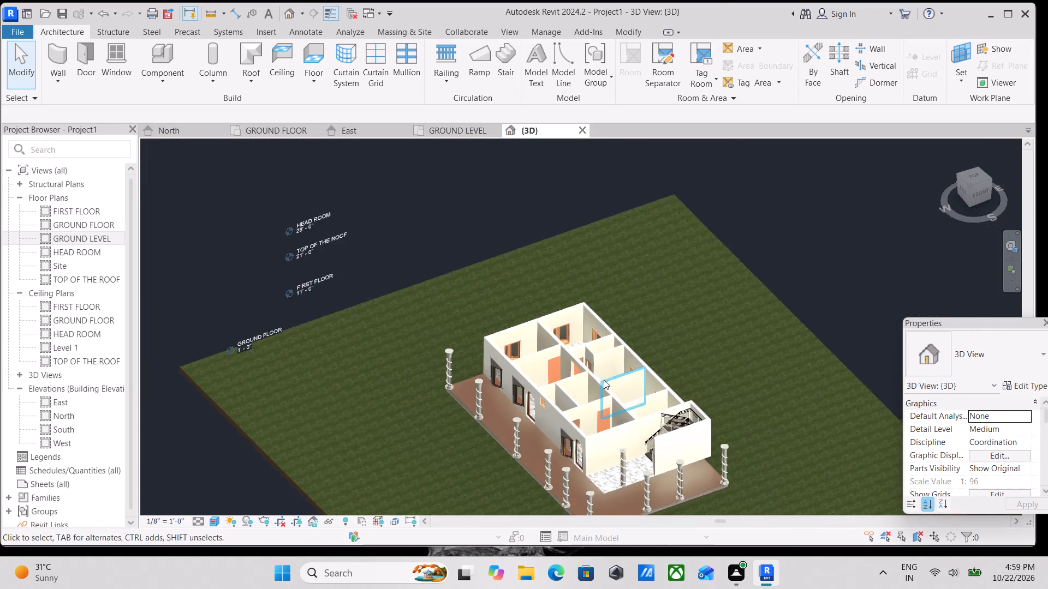
Examine the staircase side of the house in 3D, including its outer wall, bay windows and marble floor edge.
middle_click_drag(600, 392, 426, 310, "shift")
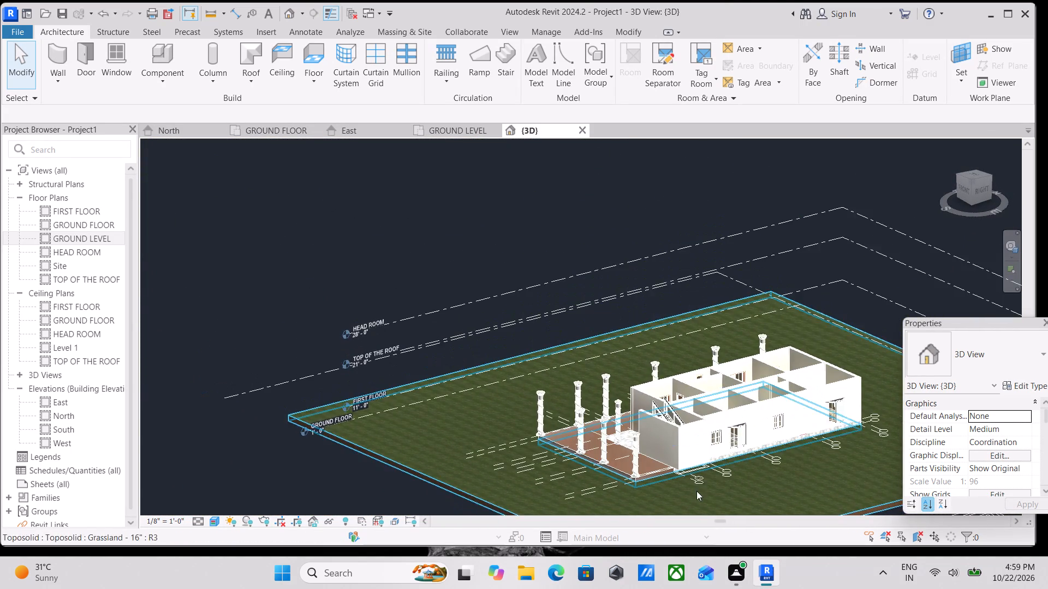
scroll(736, 487, "up", 3)
scroll(779, 424, "up", 4)
middle_click_drag(791, 386, 751, 395, "shift")
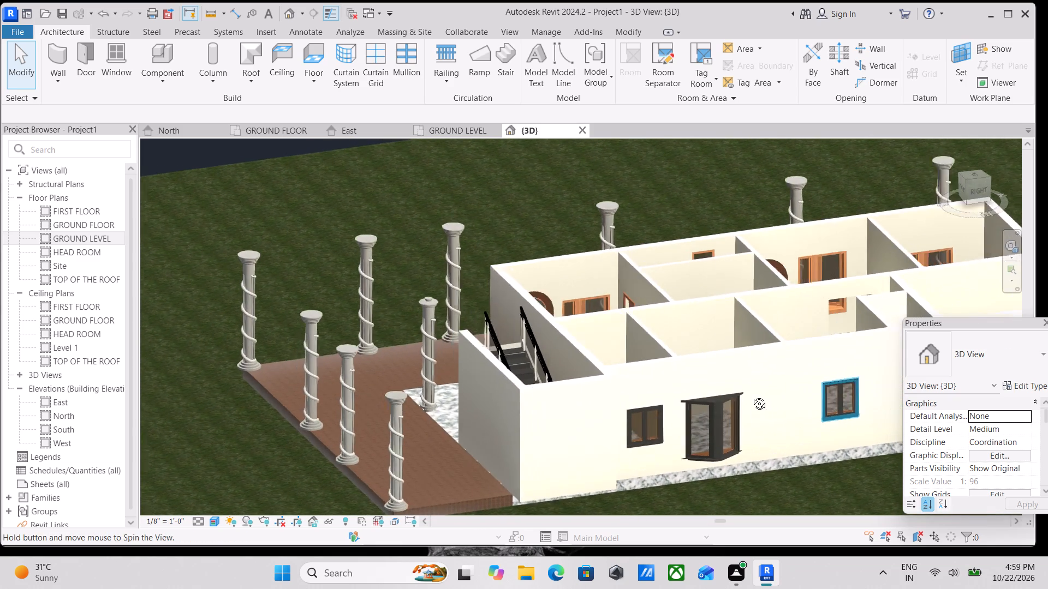
middle_click_drag(751, 395, 872, 381, "shift")
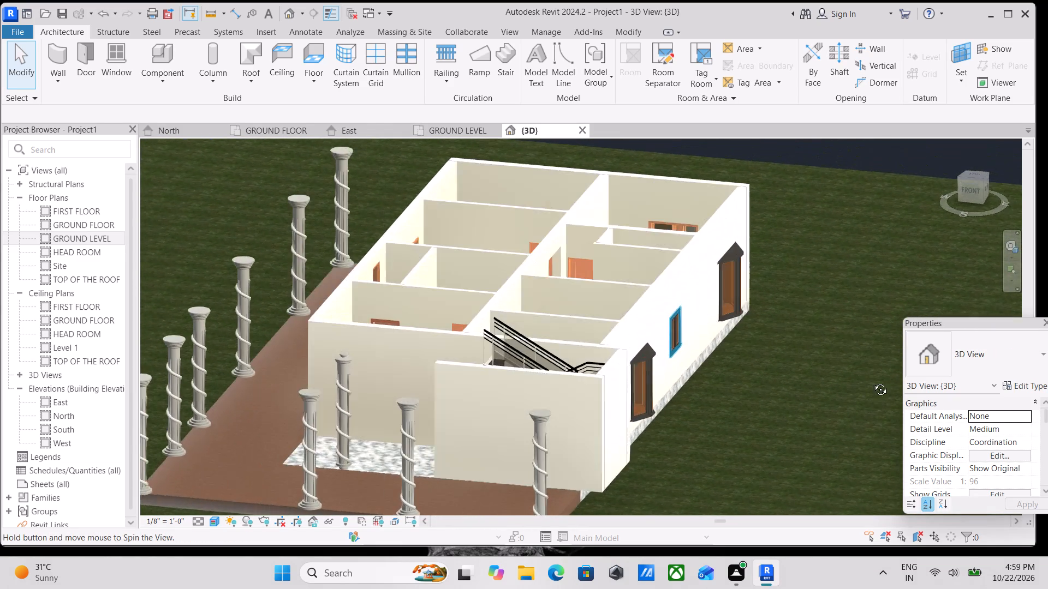
middle_click_drag(872, 381, 819, 369, "shift")
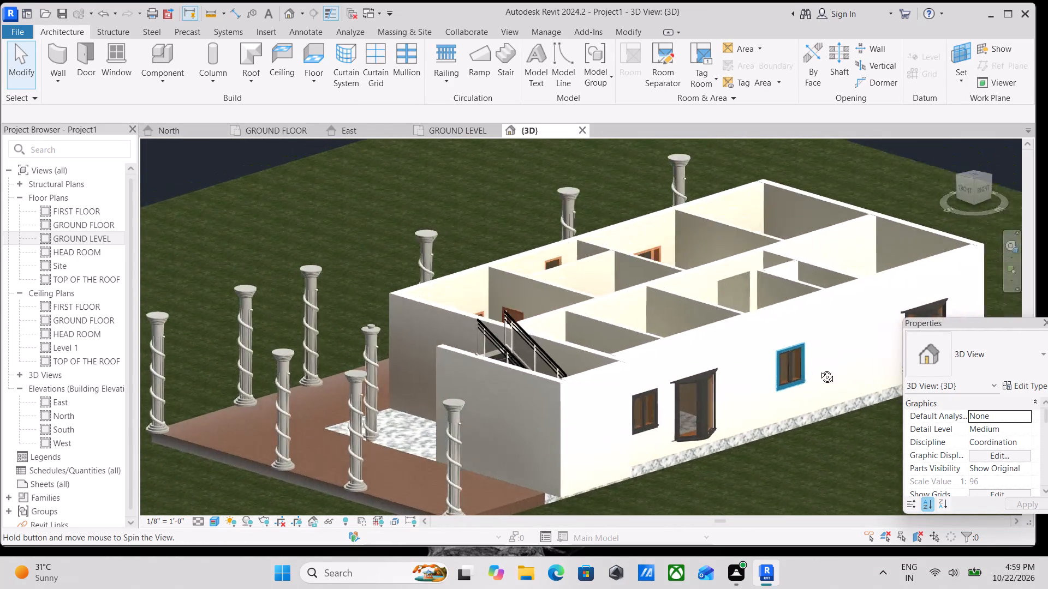
middle_click_drag(819, 369, 864, 350, "shift")
middle_click_drag(722, 448, 850, 400, "shift")
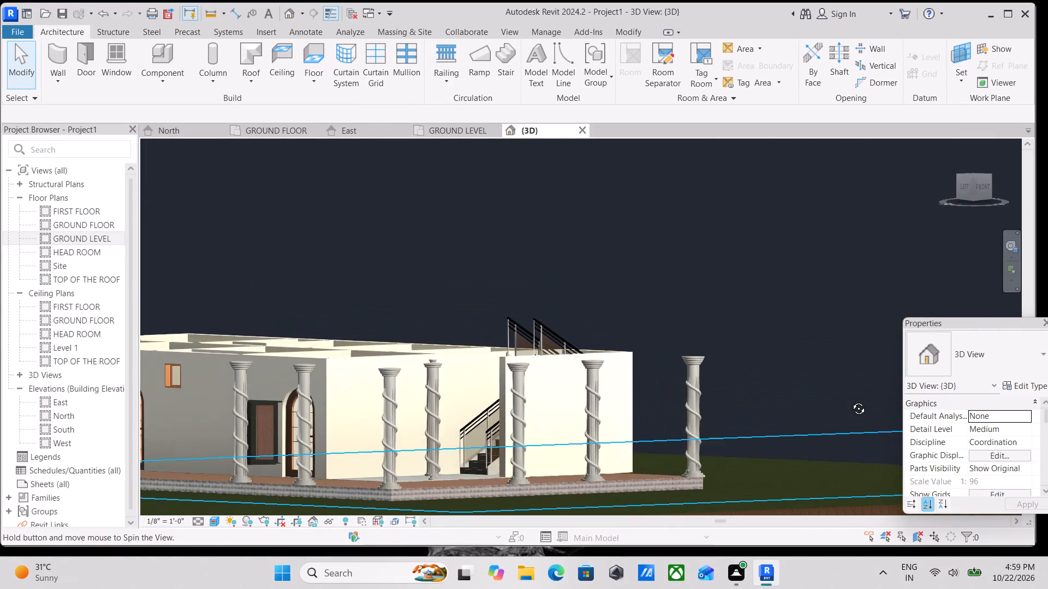
middle_click_drag(850, 400, 720, 469, "shift")
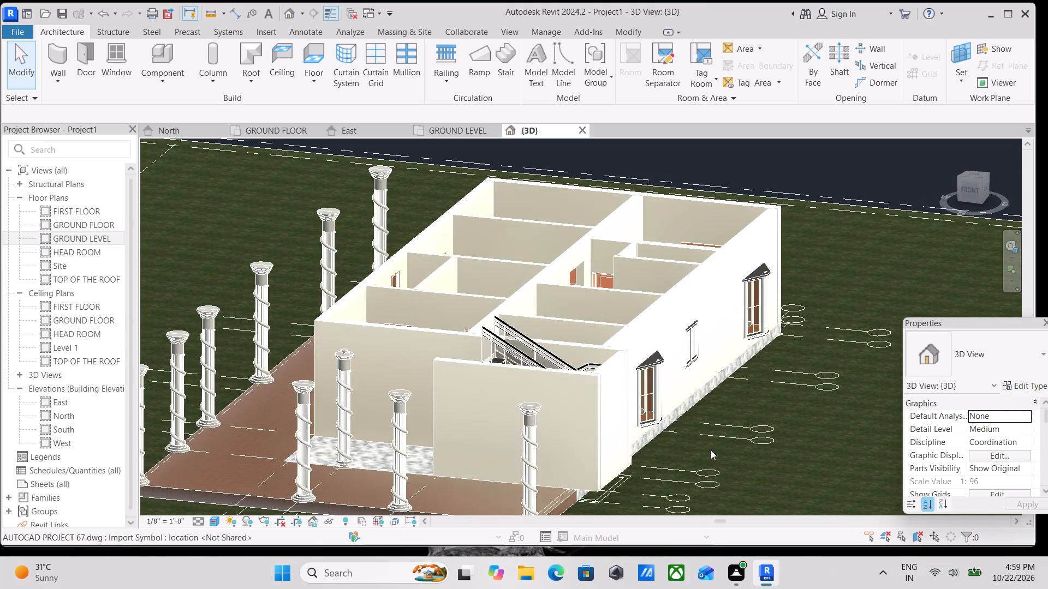
middle_click_drag(706, 437, 649, 452, "shift")
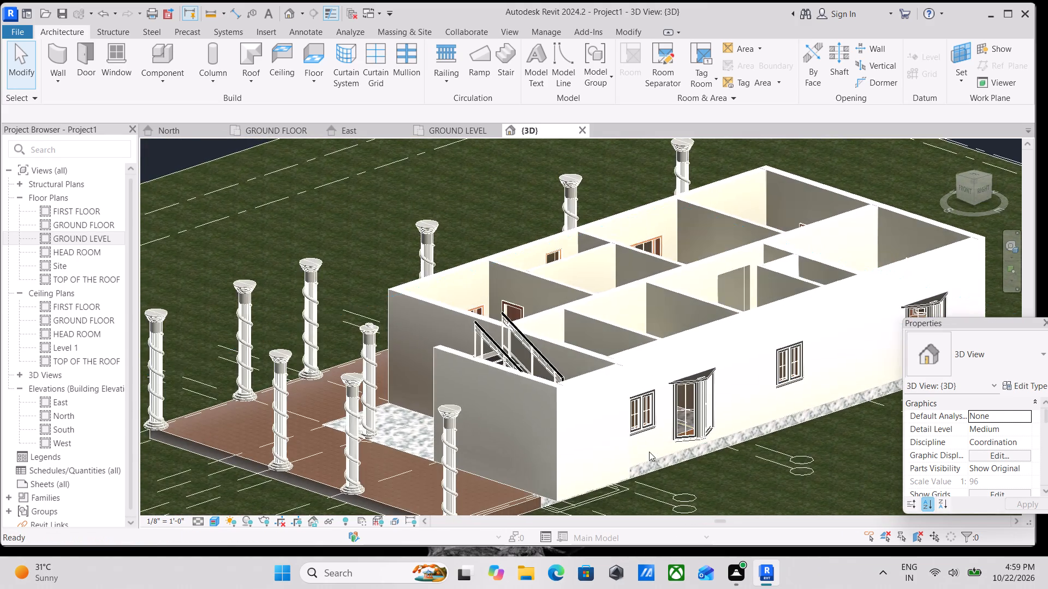
scroll(649, 452, "down", 1, "shift")
middle_click(650, 452, "shift")
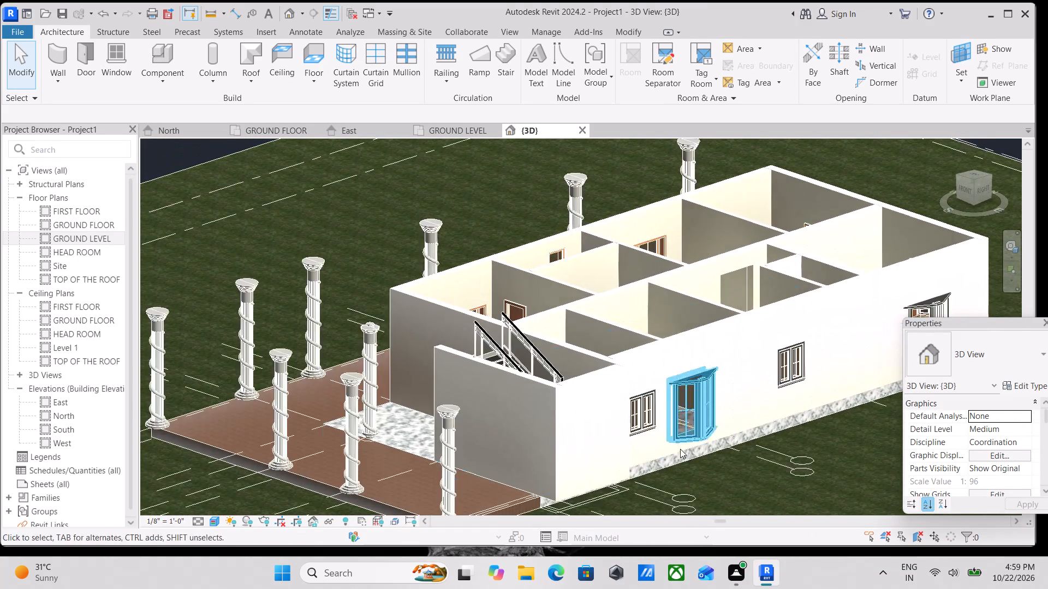
scroll(714, 452, "up", 11)
scroll(656, 401, "down", 6)
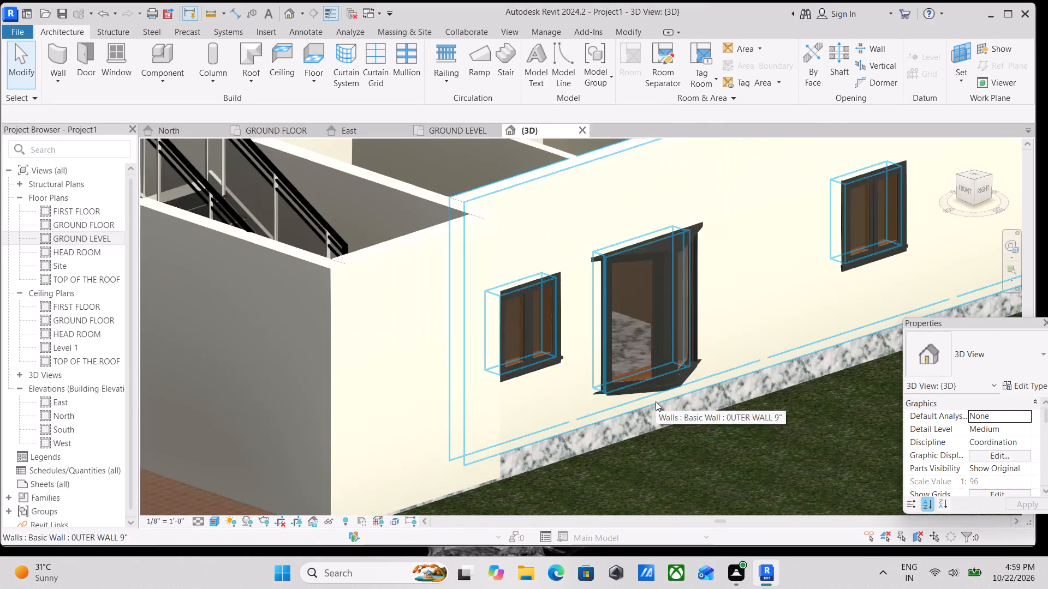
scroll(656, 401, "down", 10)
Examine the veranda façade in 3D, including its columns, dark bay windows and arched doors.
middle_click_drag(596, 417, 737, 392, "shift")
middle_click_drag(555, 431, 670, 418, "shift")
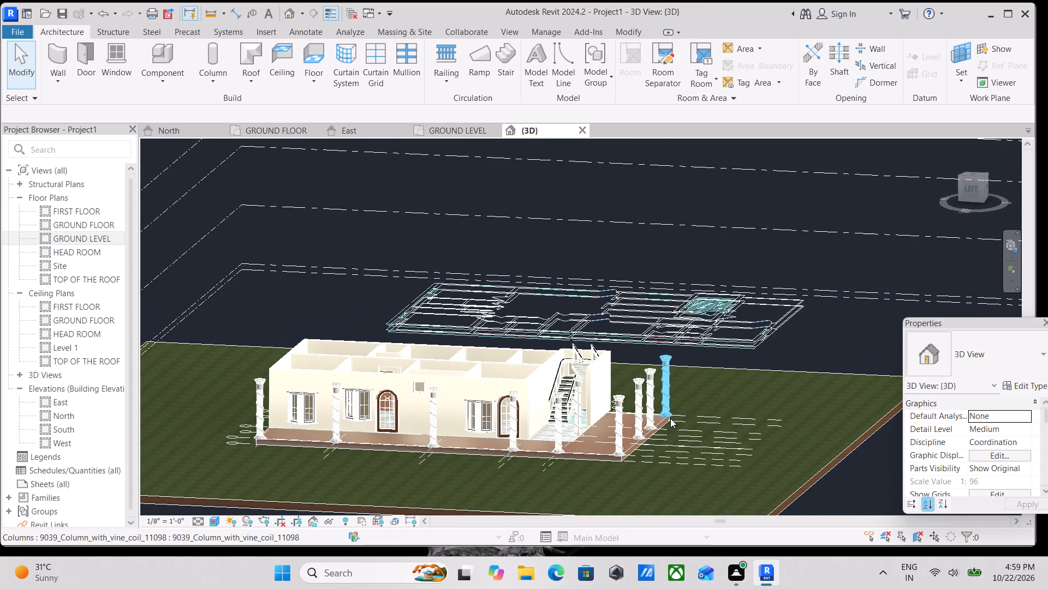
scroll(561, 406, "up", 2)
middle_click_drag(467, 401, 540, 396)
scroll(452, 405, "up", 3)
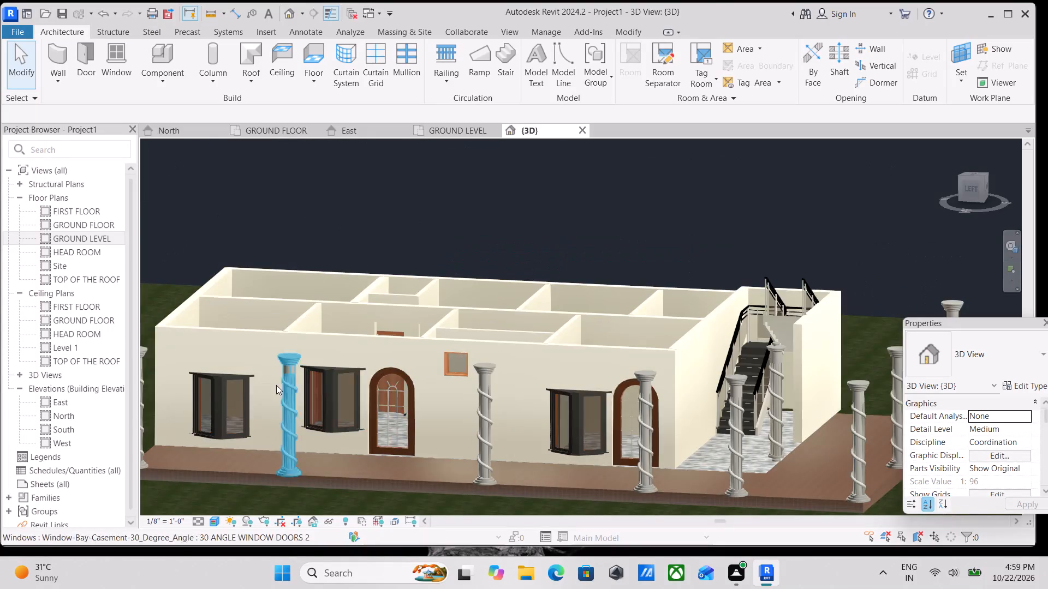
scroll(261, 381, "down", 1)
middle_click_drag(261, 381, 369, 411)
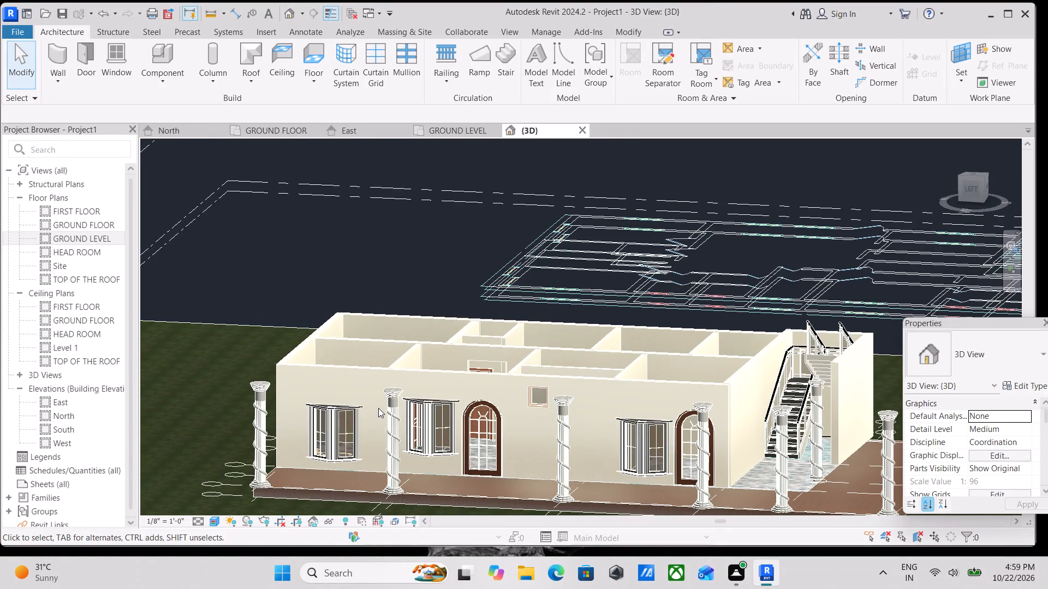
scroll(378, 408, "down", 4)
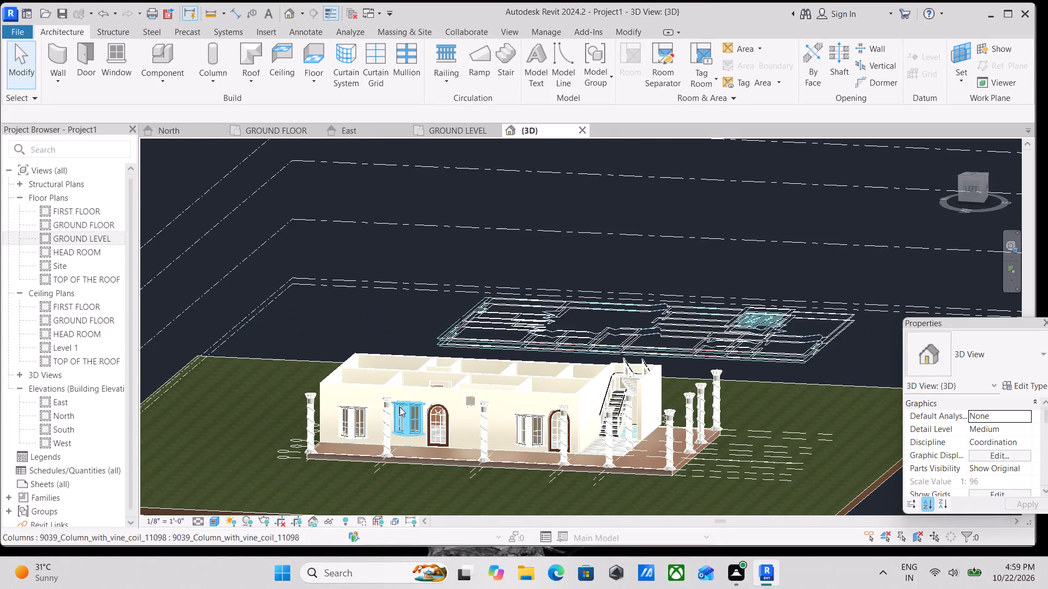
scroll(400, 407, "up", 7)
scroll(400, 407, "down", 7)
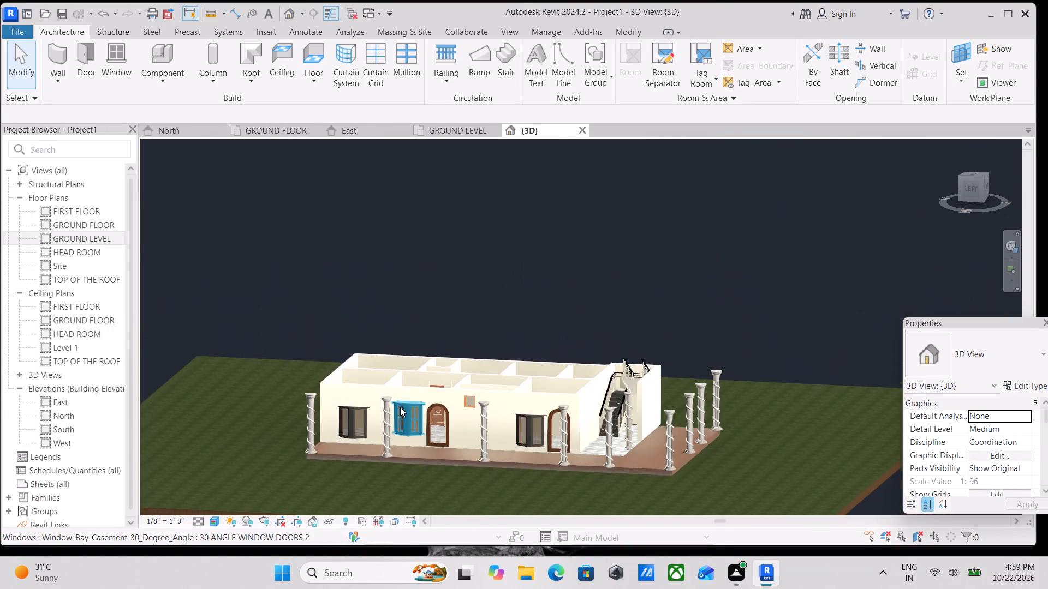
middle_click_drag(400, 407, 476, 404)
scroll(446, 434, "up", 4)
scroll(403, 452, "up", 3)
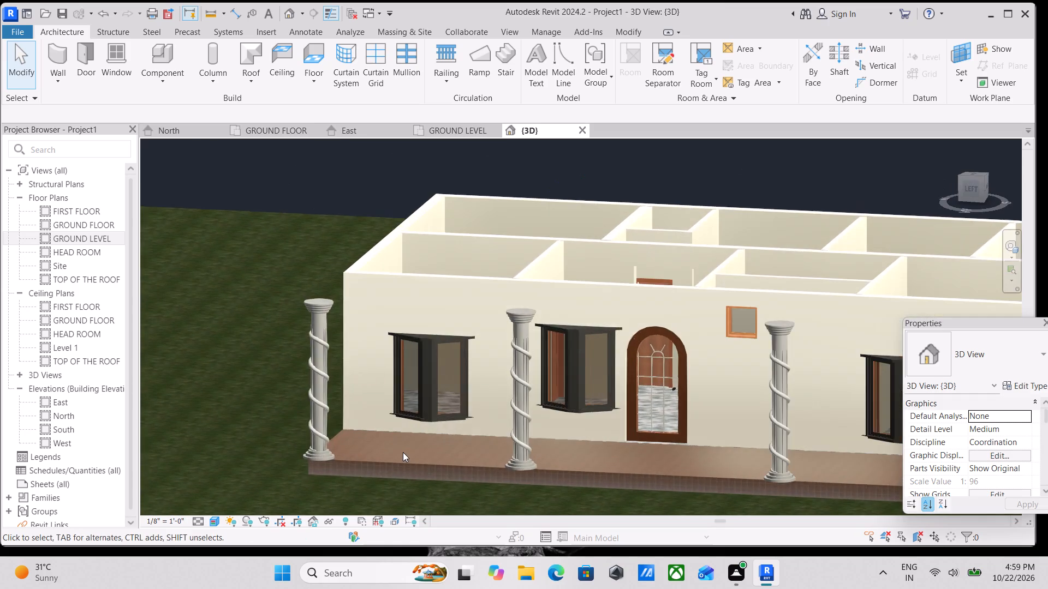
scroll(403, 452, "down", 3)
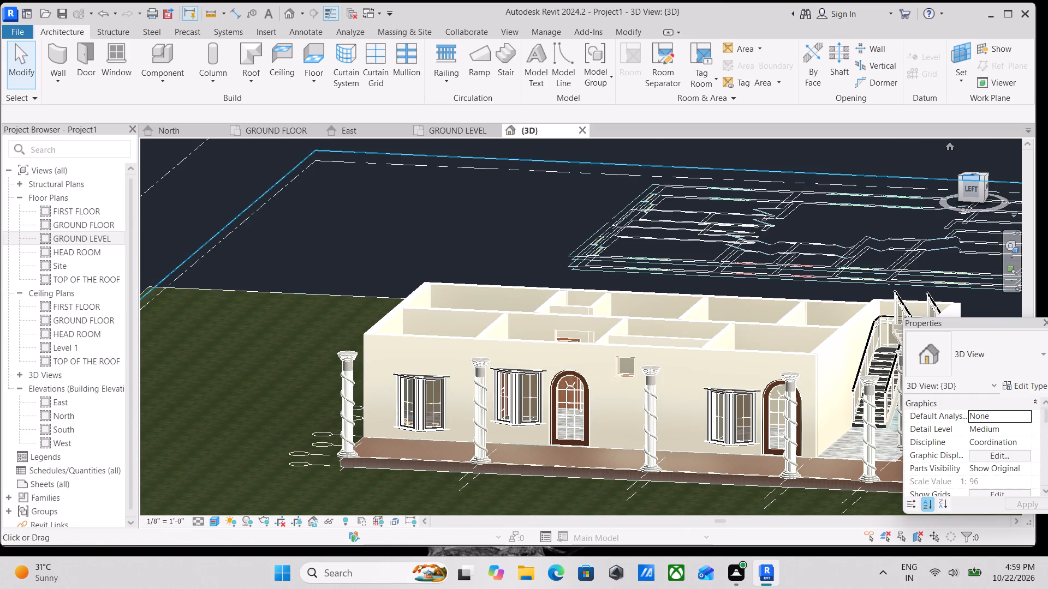
Show the 3D model from the top and set its visual style to Hidden Line.
left_click(976, 175)
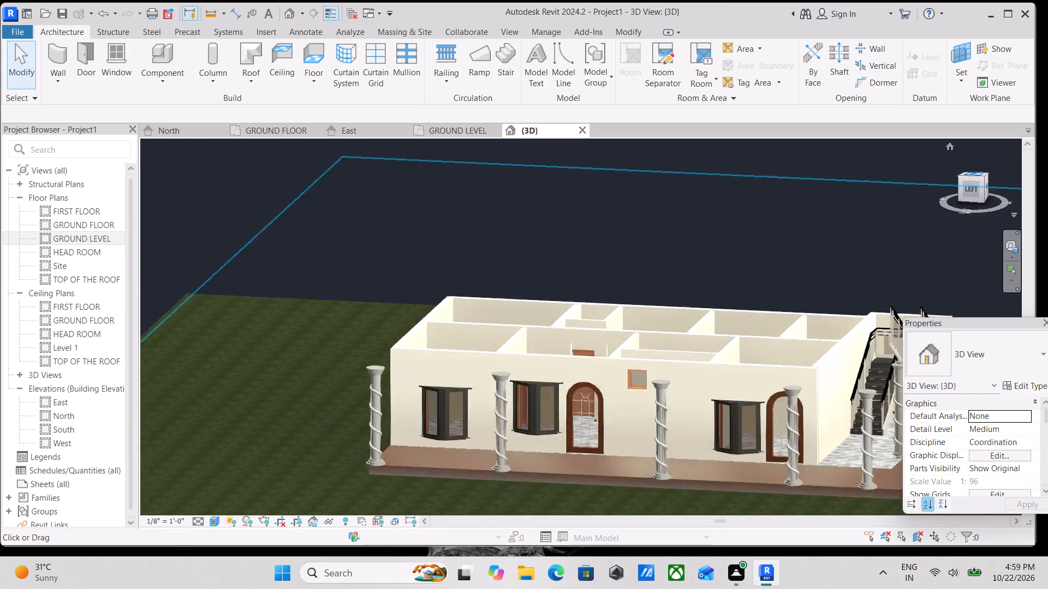
scroll(741, 373, "up", 11)
scroll(515, 360, "up", 1)
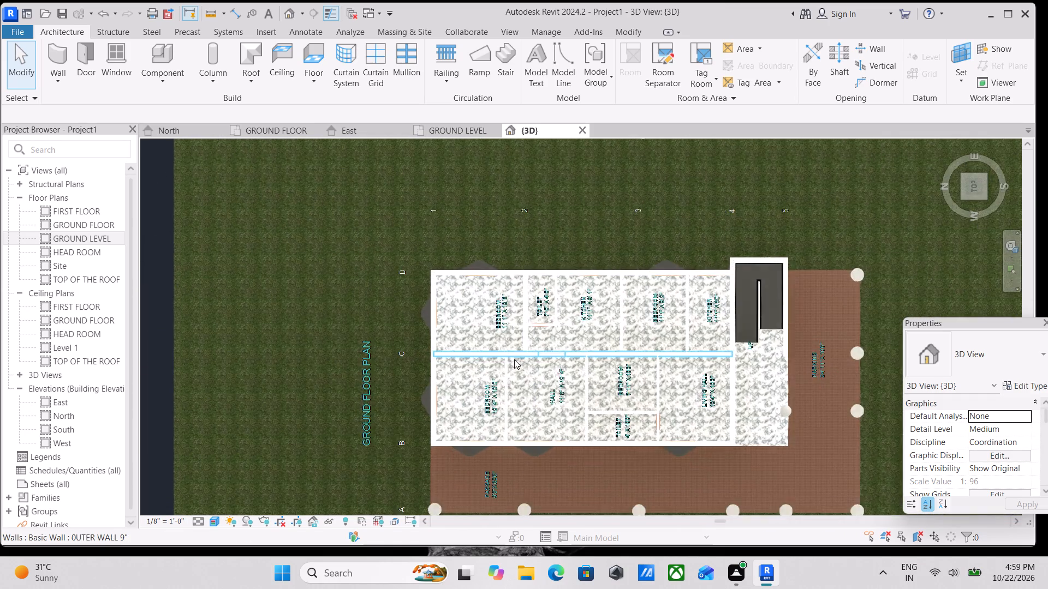
scroll(514, 359, "up", 1)
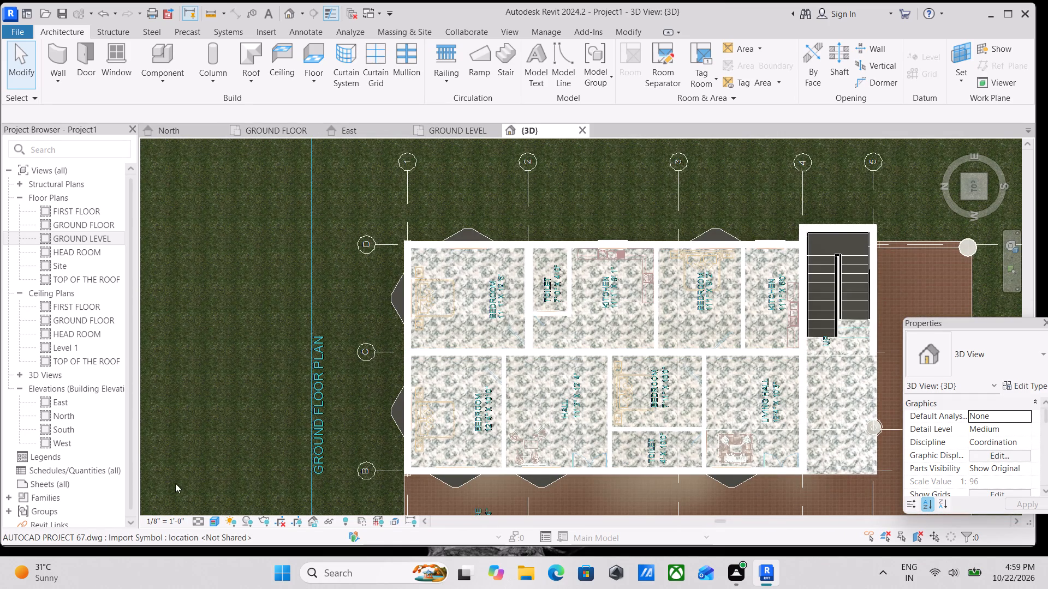
left_click(216, 518)
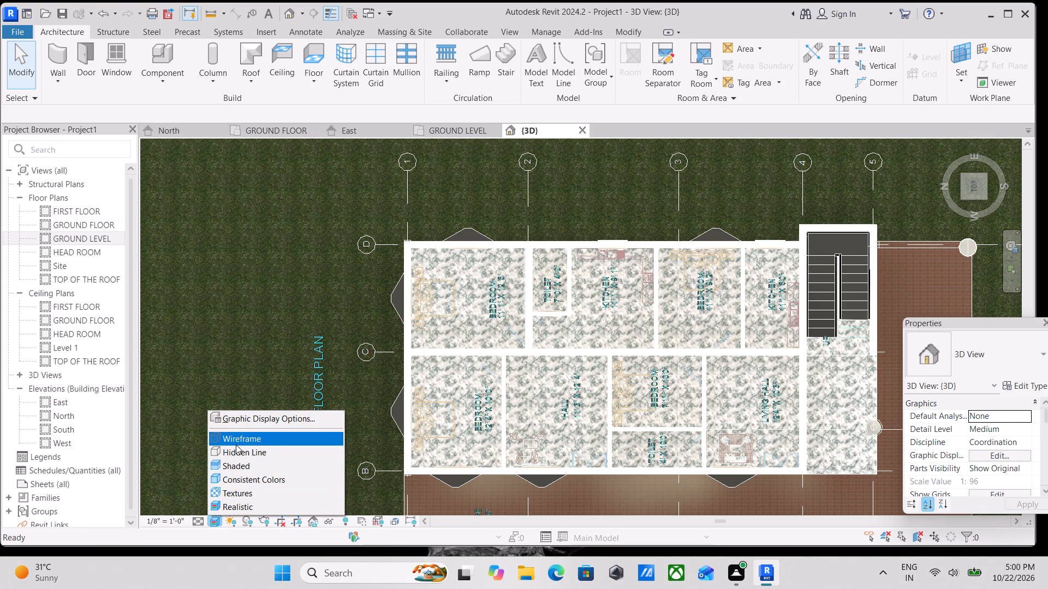
left_click(233, 448)
scroll(499, 316, "down", 1)
middle_click_drag(499, 316, 511, 306)
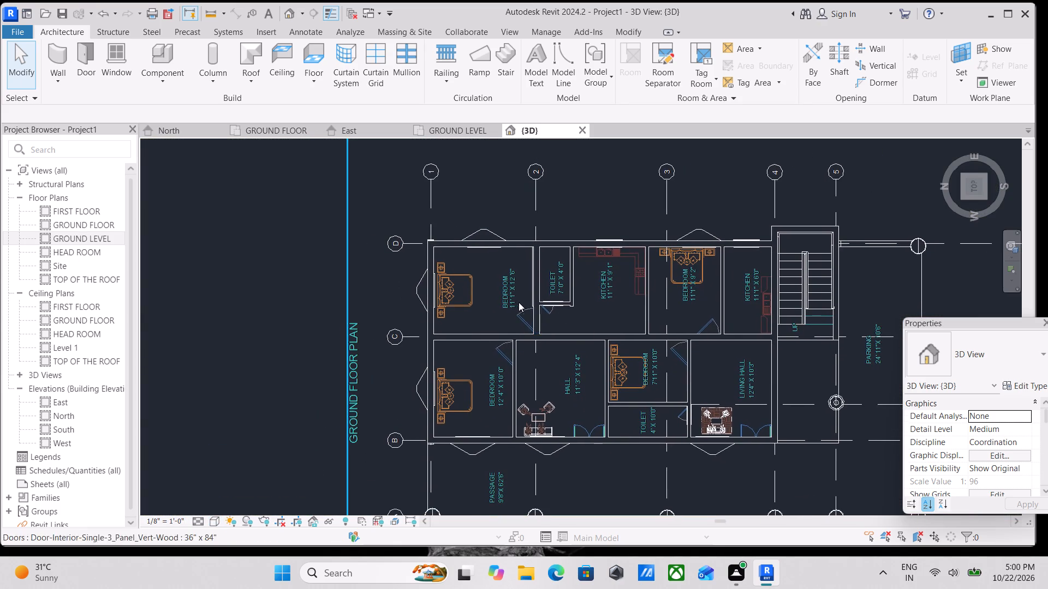
scroll(722, 310, "down", 1)
middle_click_drag(722, 310, 576, 292)
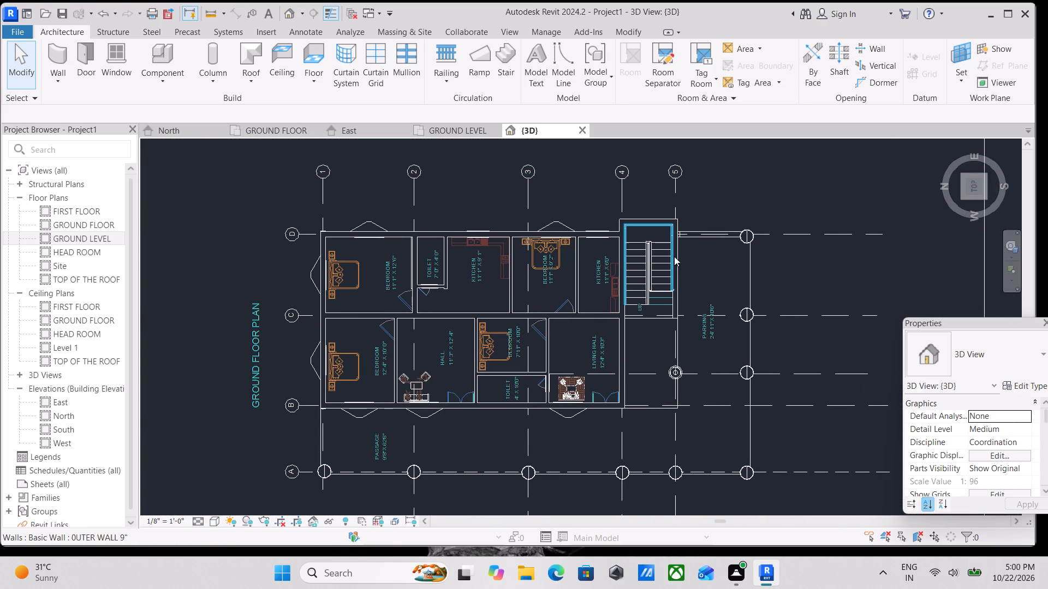
Unpin the imported AUTOCAD PROJECT 67.dwg containing the furniture layout and temporarily hide it in the 3D view.
left_click(382, 280)
scroll(382, 280, "down", 6)
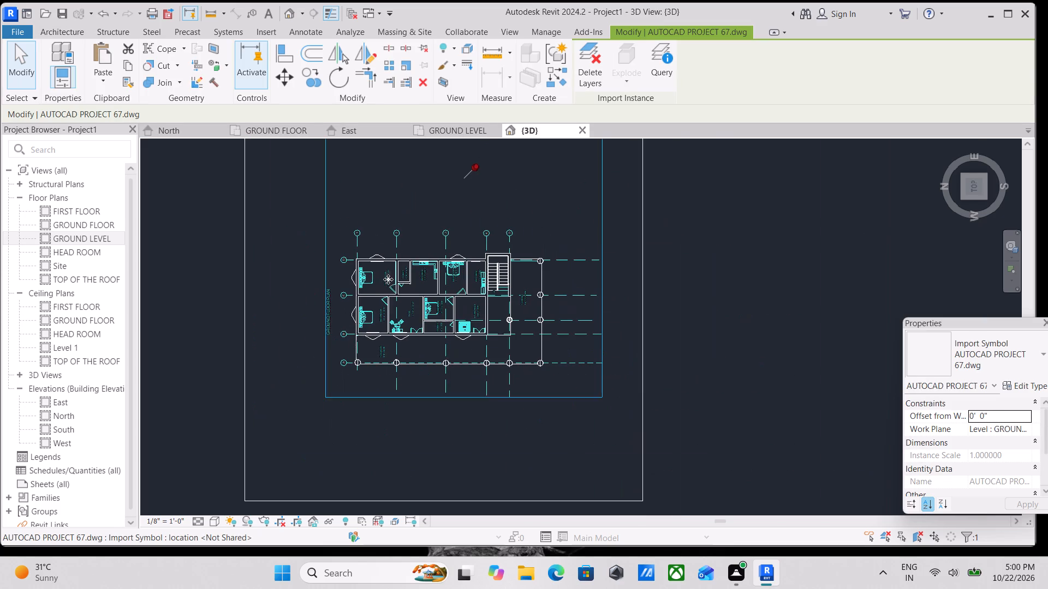
left_click(469, 168)
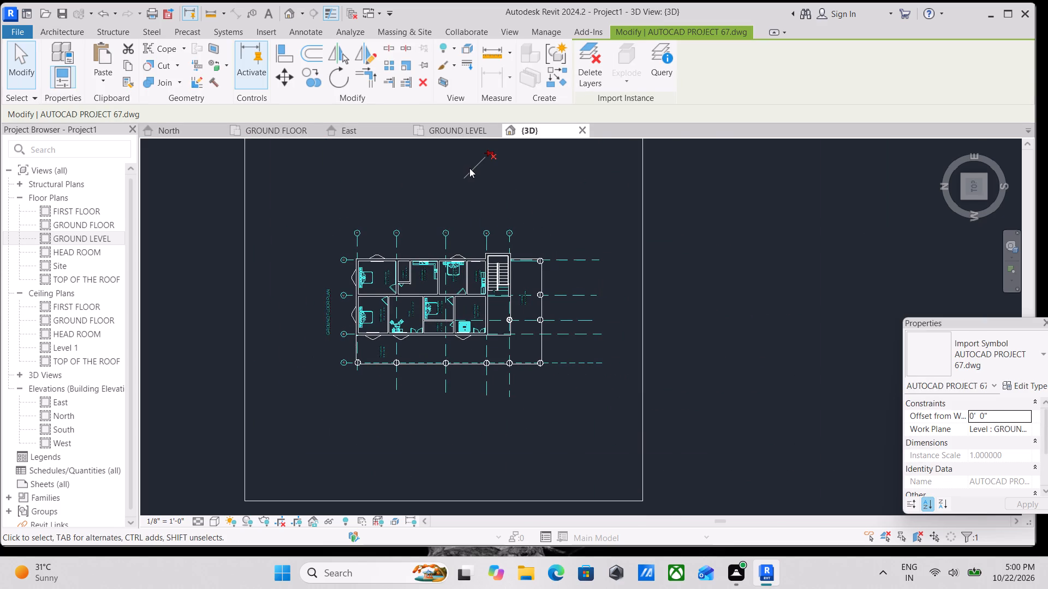
type("hh")
scroll(485, 311, "up", 3)
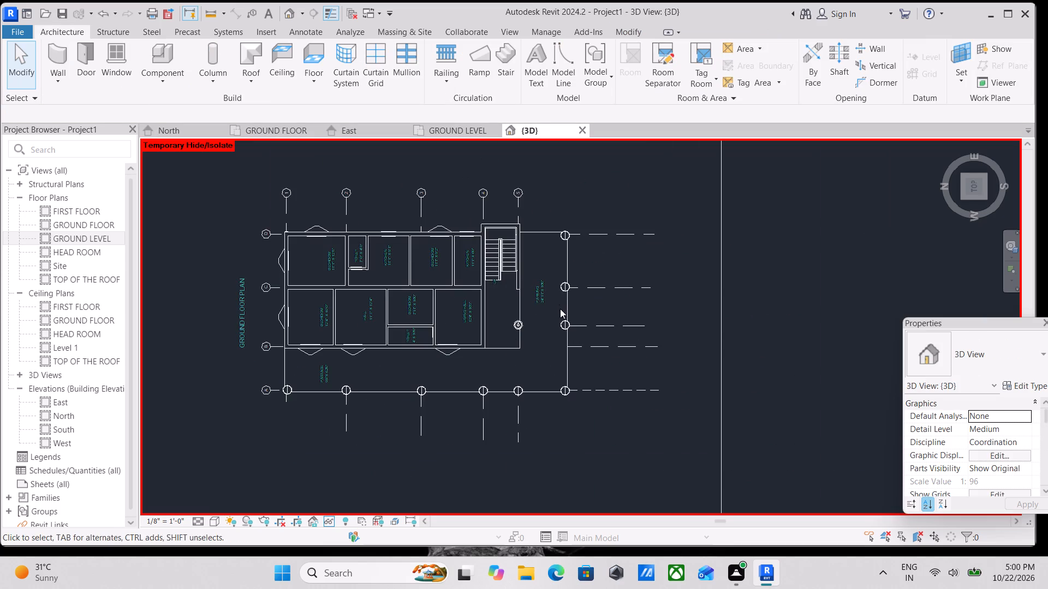
Temporarily hide the remaining imported AUTOCAD PROJECT 67.dwg floor plan with its grid lines and room labels in the 3D view.
left_click(586, 341)
scroll(605, 331, "up", 1)
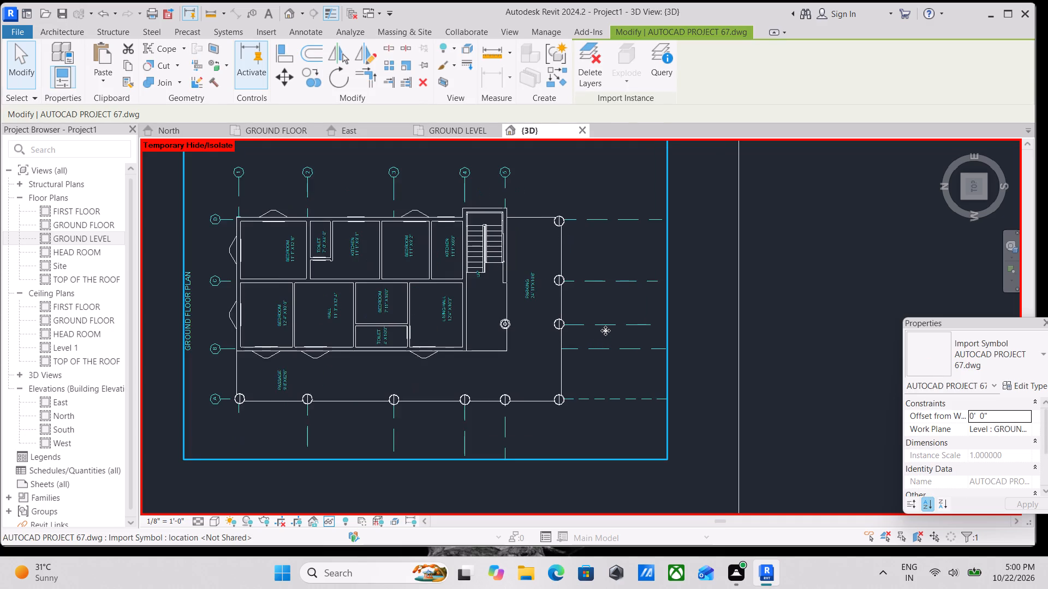
middle_click_drag(605, 330, 676, 334)
scroll(676, 334, "down", 8)
middle_click_drag(676, 334, 621, 443)
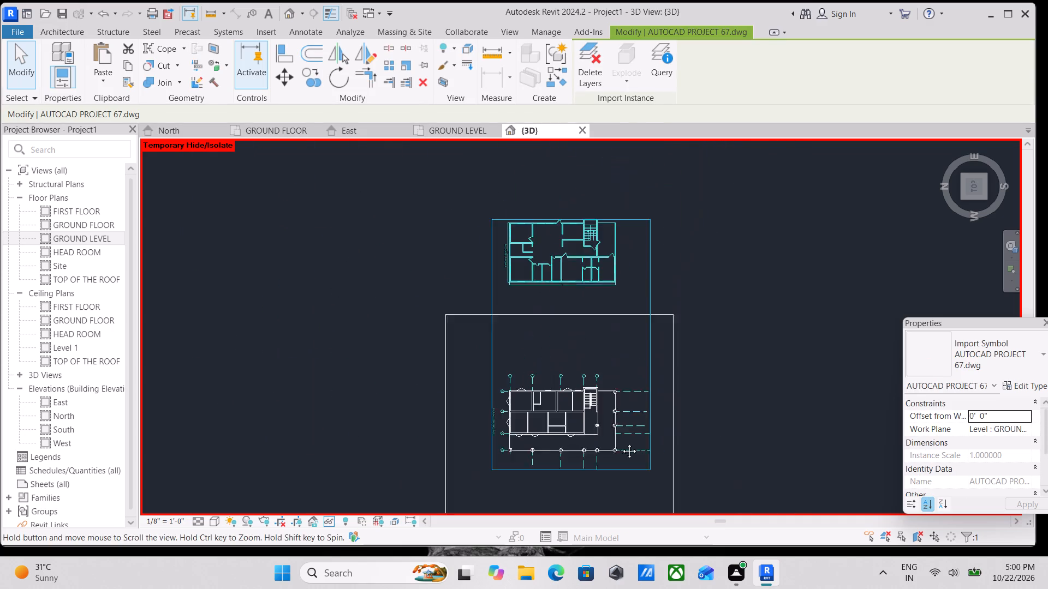
middle_click_drag(621, 443, 621, 443)
scroll(628, 405, "down", 3)
middle_click_drag(628, 405, 624, 348)
scroll(624, 339, "up", 1)
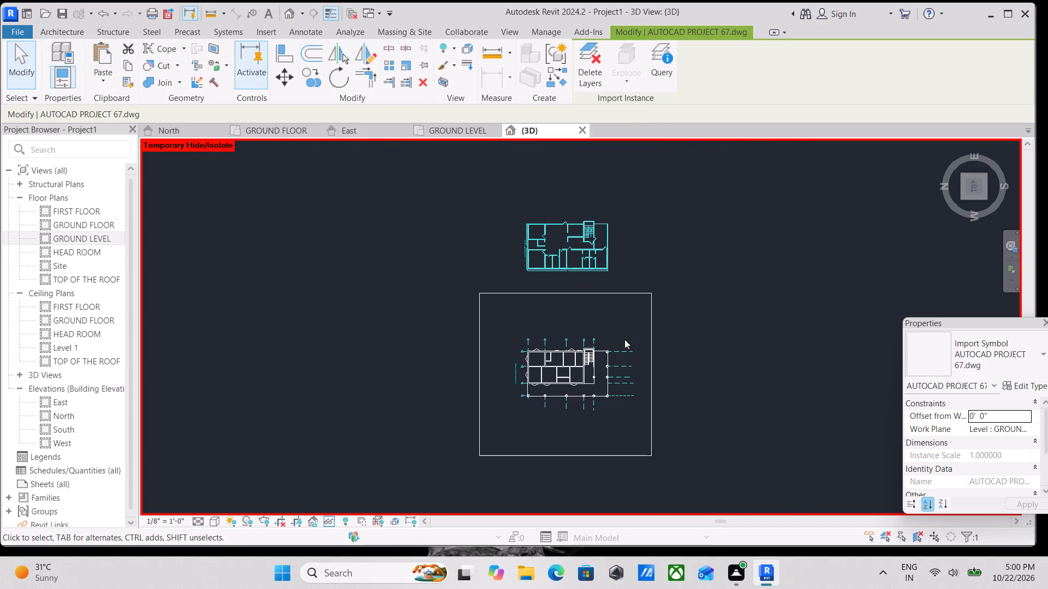
type("hh")
Start the Wall command in the 3D view and duplicate the INNER WALL 5" type as "outer wall 5"".
scroll(596, 371, "up", 8)
scroll(642, 302, "up", 2)
middle_click_drag(635, 300, 671, 340)
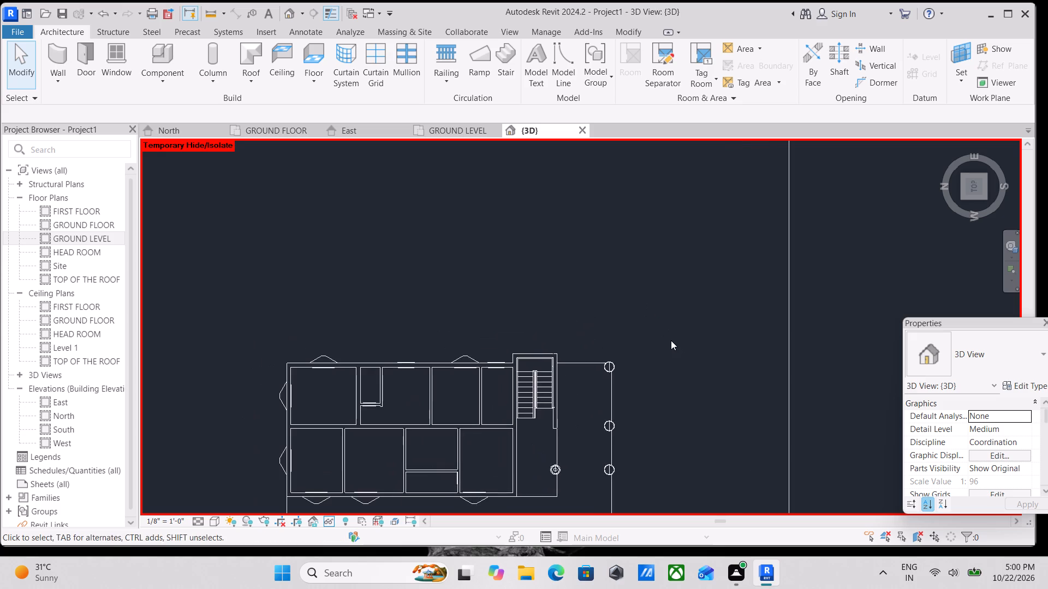
type("wa")
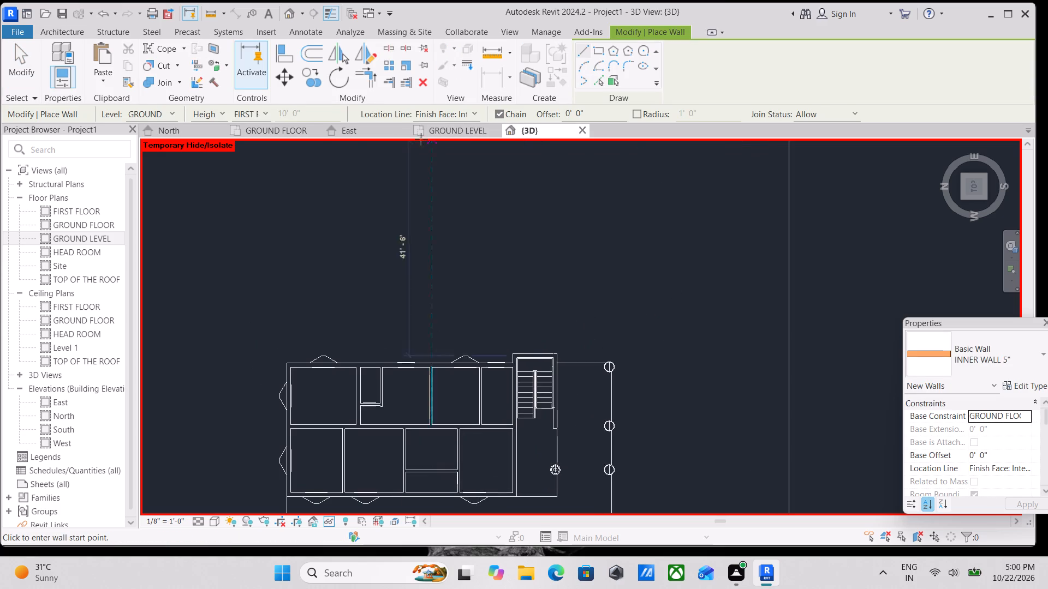
left_click(438, 129)
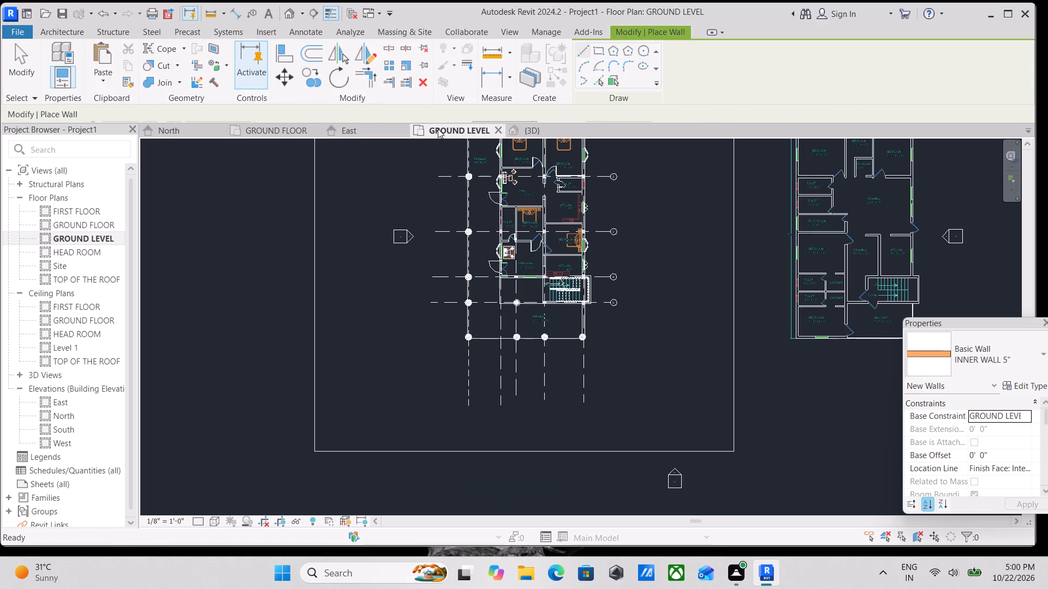
left_click(528, 127)
scroll(674, 332, "down", 1)
middle_click_drag(670, 321, 637, 260)
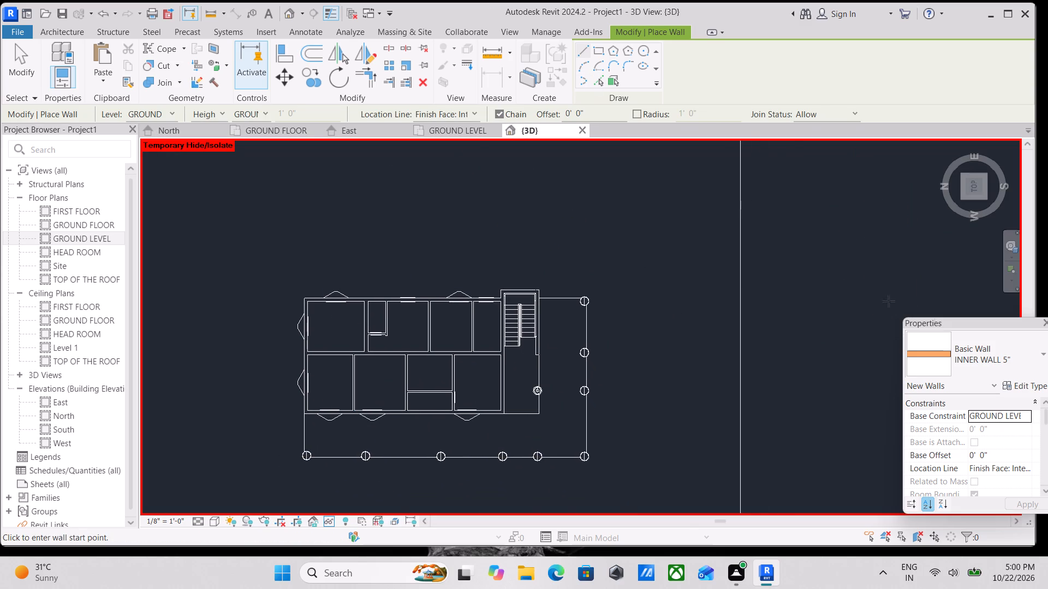
left_click(1034, 383)
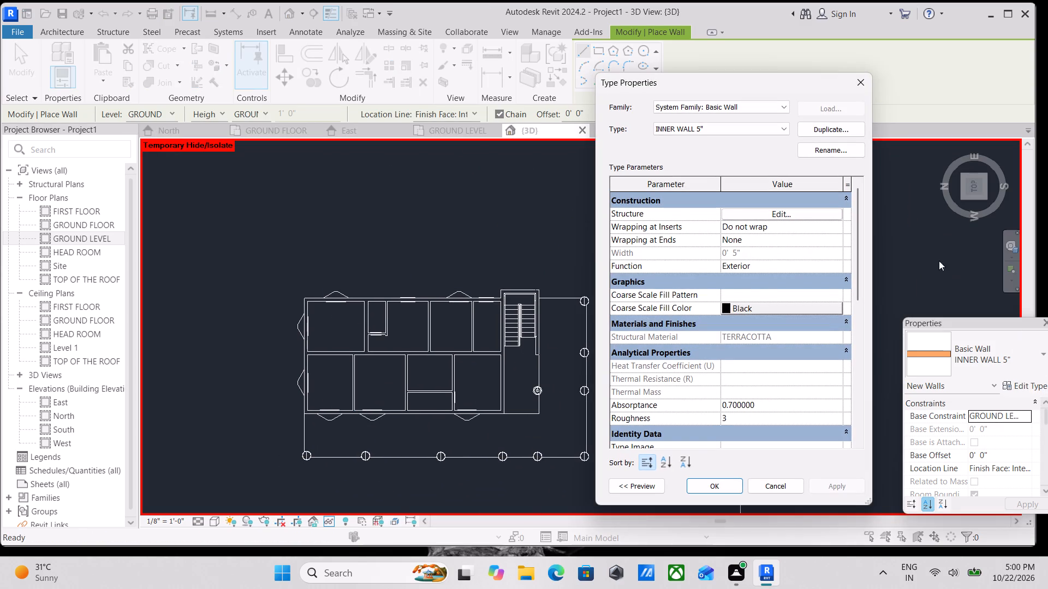
left_click(815, 128)
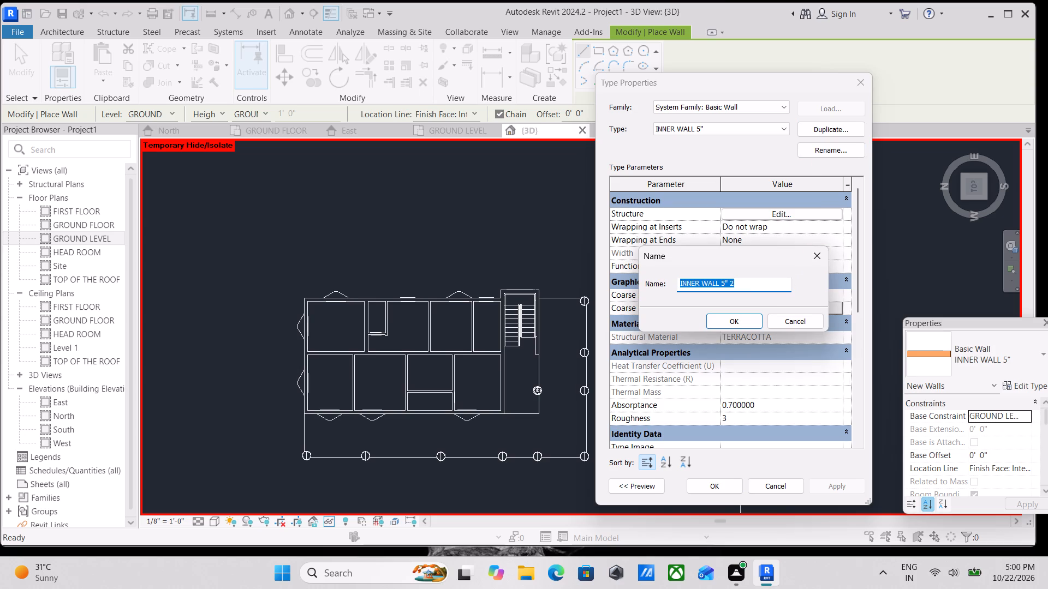
left_click_drag(751, 280, 645, 291)
type("outer wall")
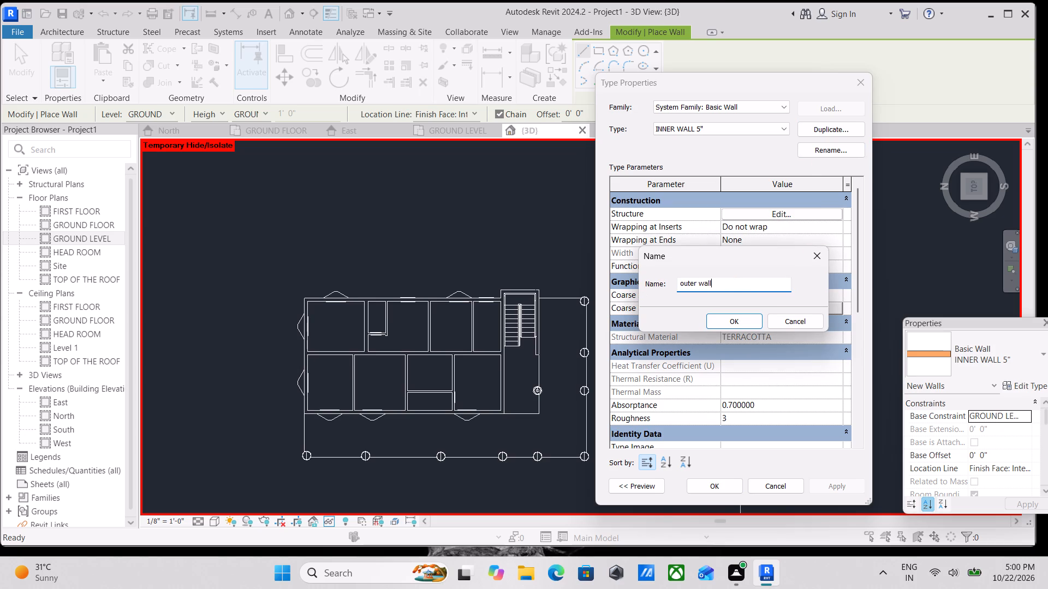
key("space")
type("5")
key("shift+quotedbl")
left_click(759, 317)
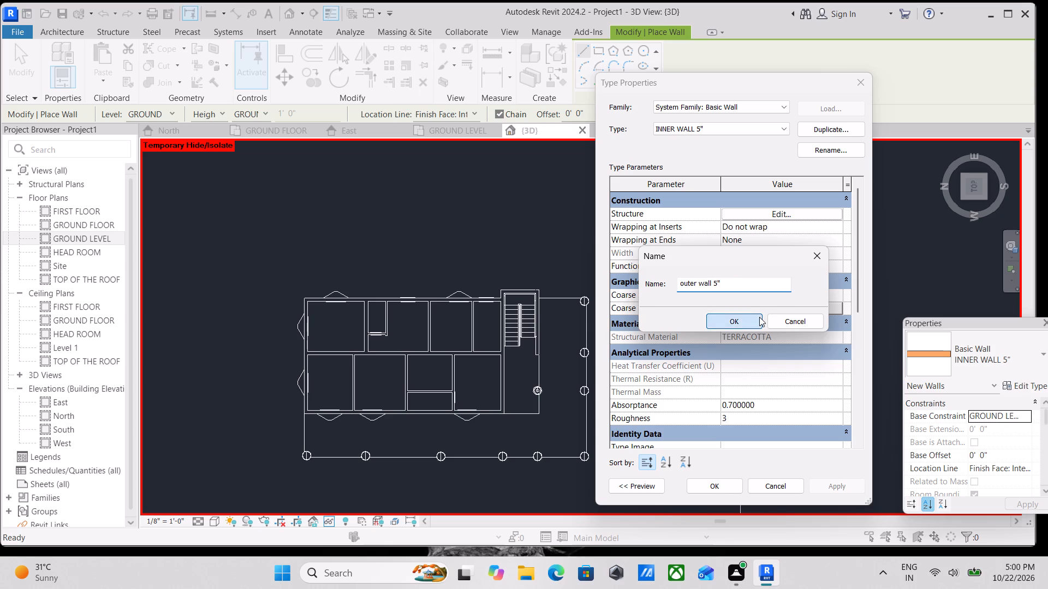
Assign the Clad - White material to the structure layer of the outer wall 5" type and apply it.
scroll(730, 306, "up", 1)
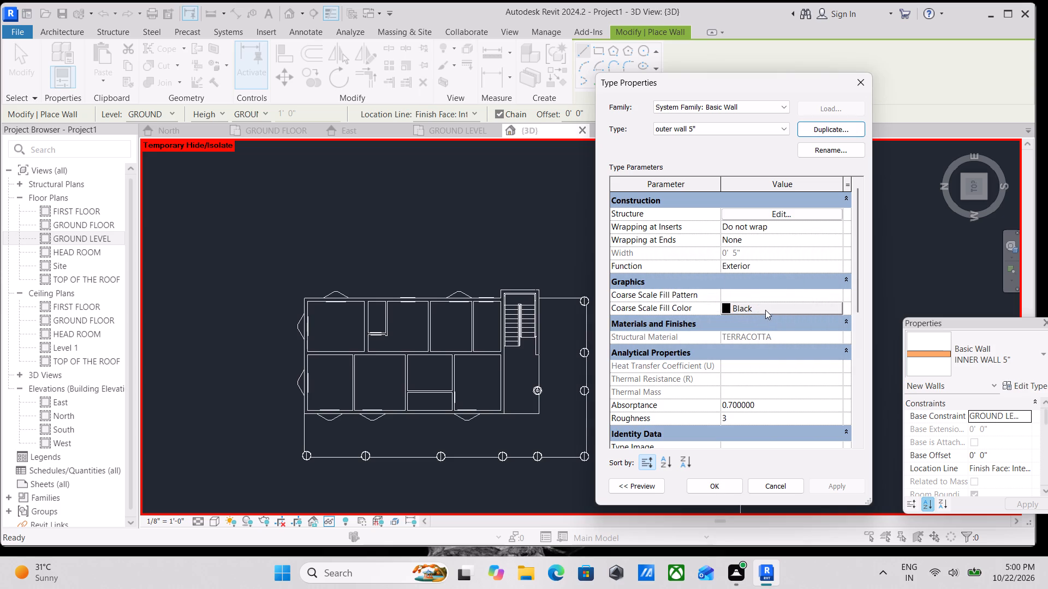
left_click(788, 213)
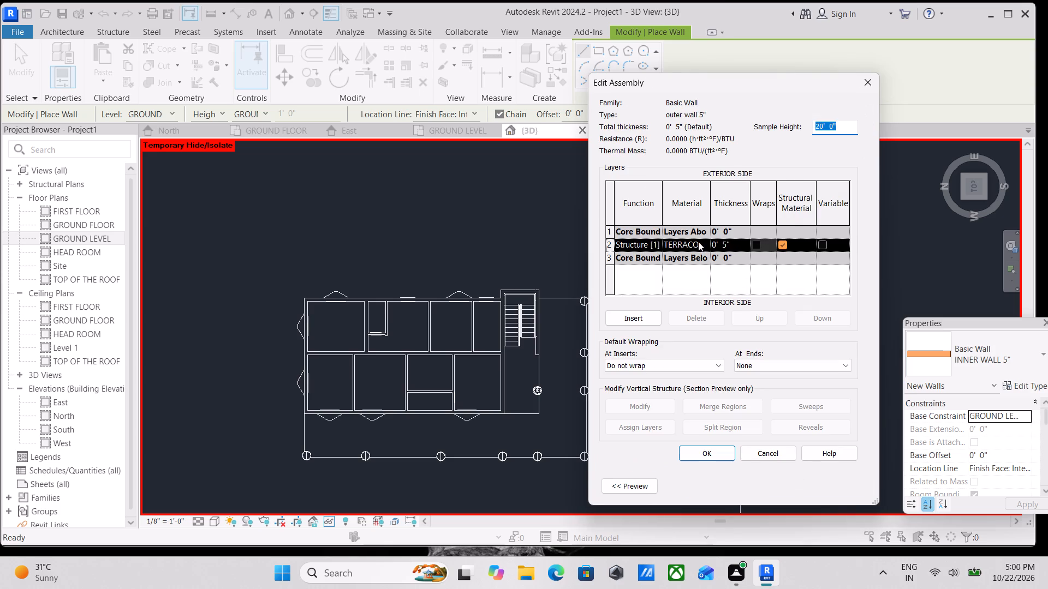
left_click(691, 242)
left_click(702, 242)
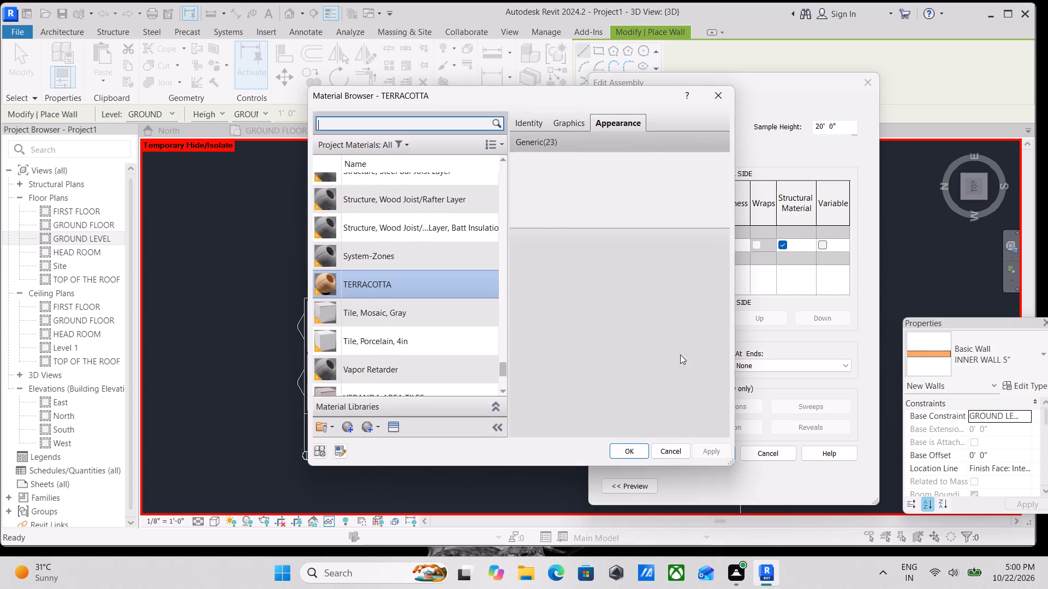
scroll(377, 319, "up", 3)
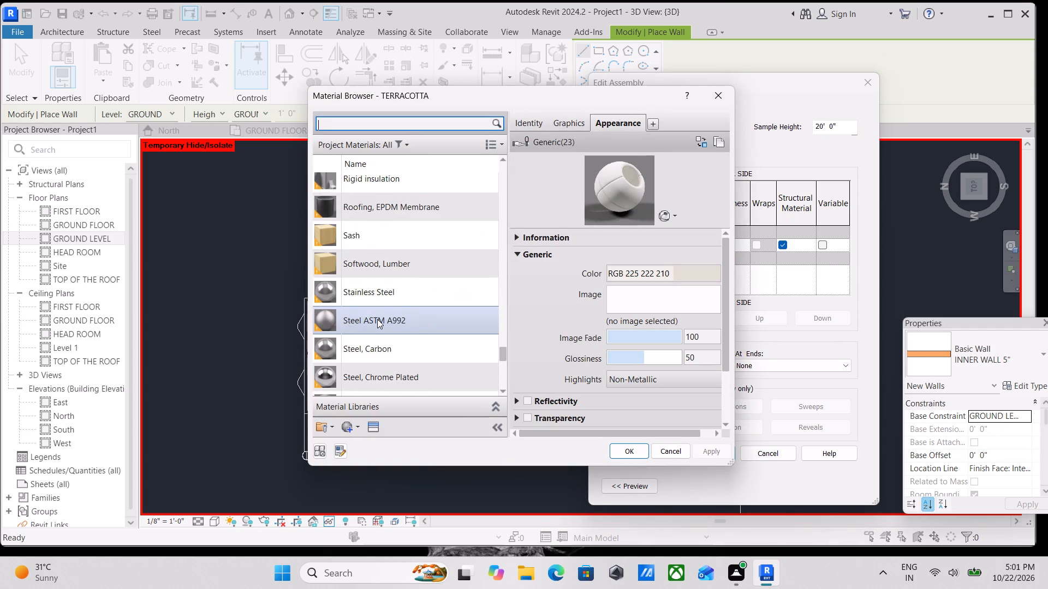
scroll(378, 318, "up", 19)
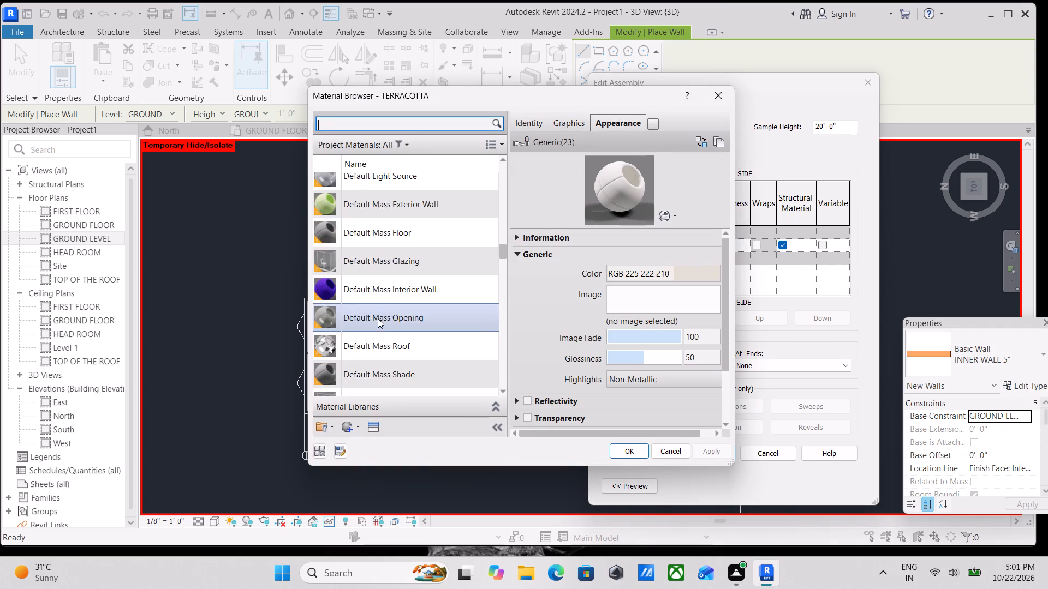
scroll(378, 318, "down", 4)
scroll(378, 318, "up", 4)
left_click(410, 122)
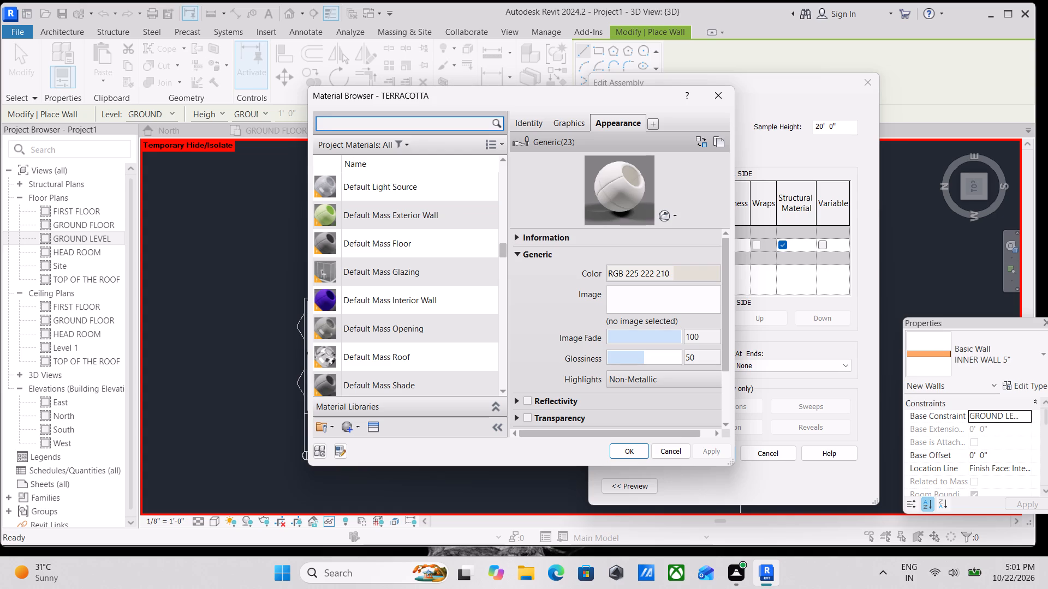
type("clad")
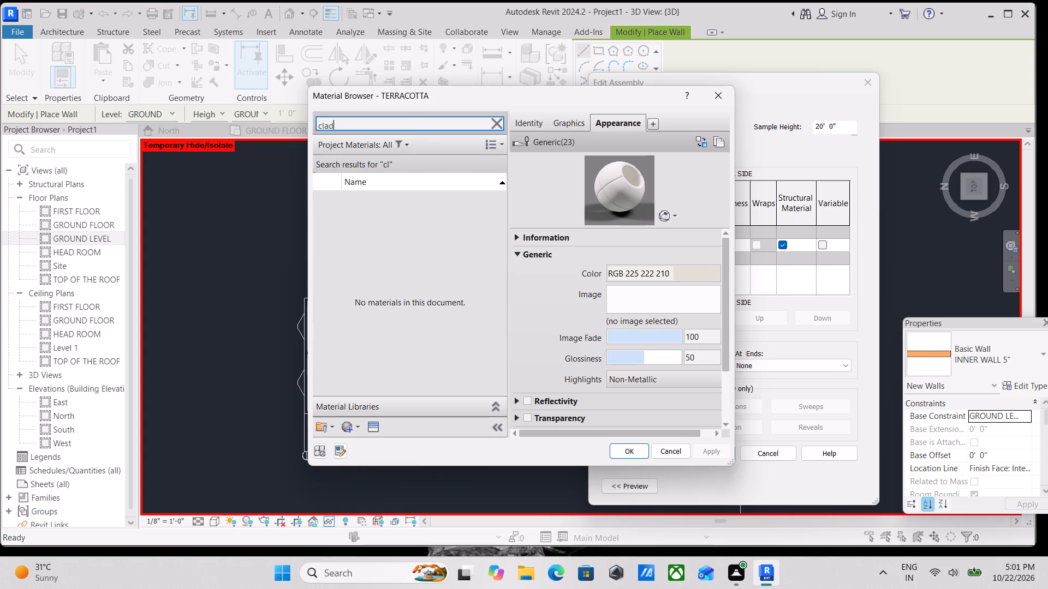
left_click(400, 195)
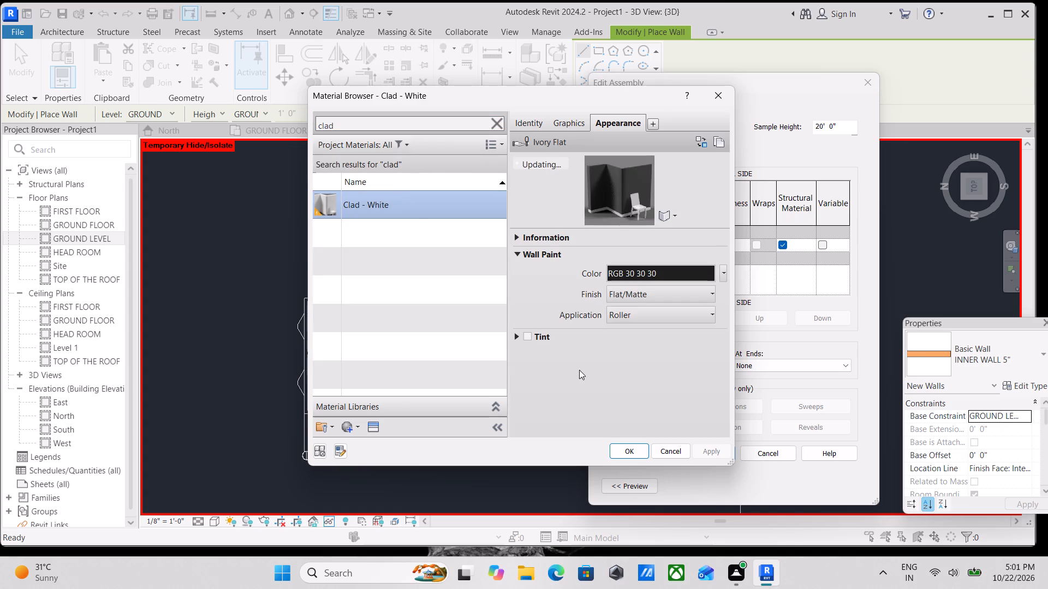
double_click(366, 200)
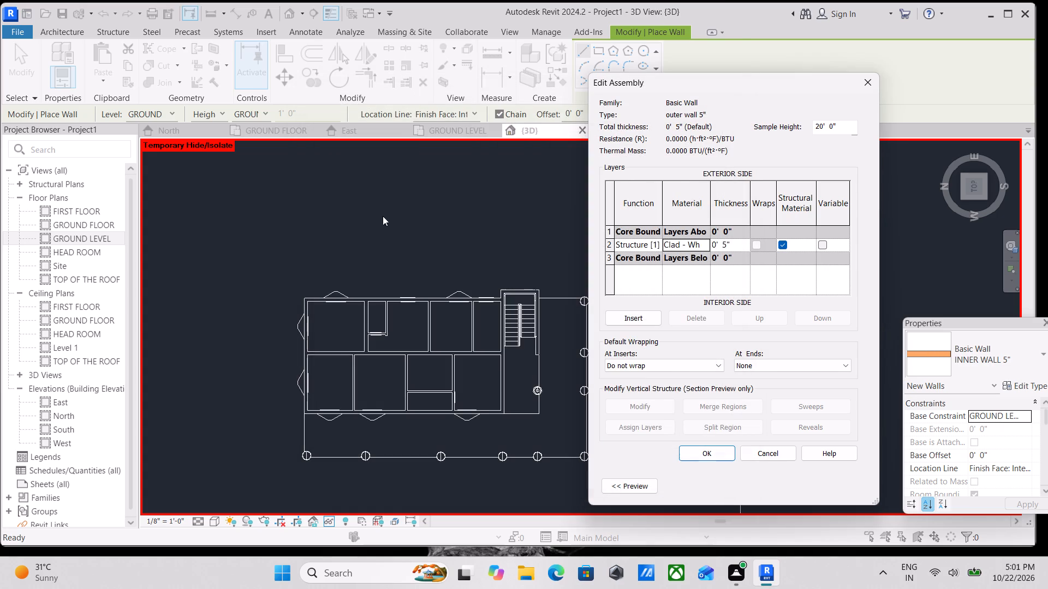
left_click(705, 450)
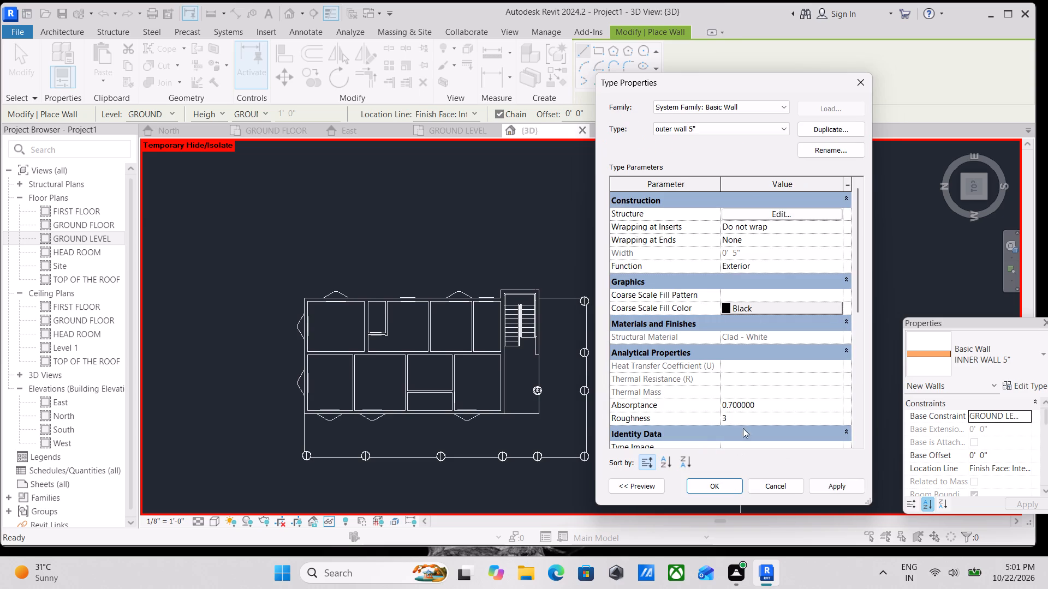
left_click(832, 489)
Set the structure layer material of the outer wall 5" type to BROWN and apply the type changes.
left_click(773, 214)
left_click(694, 243)
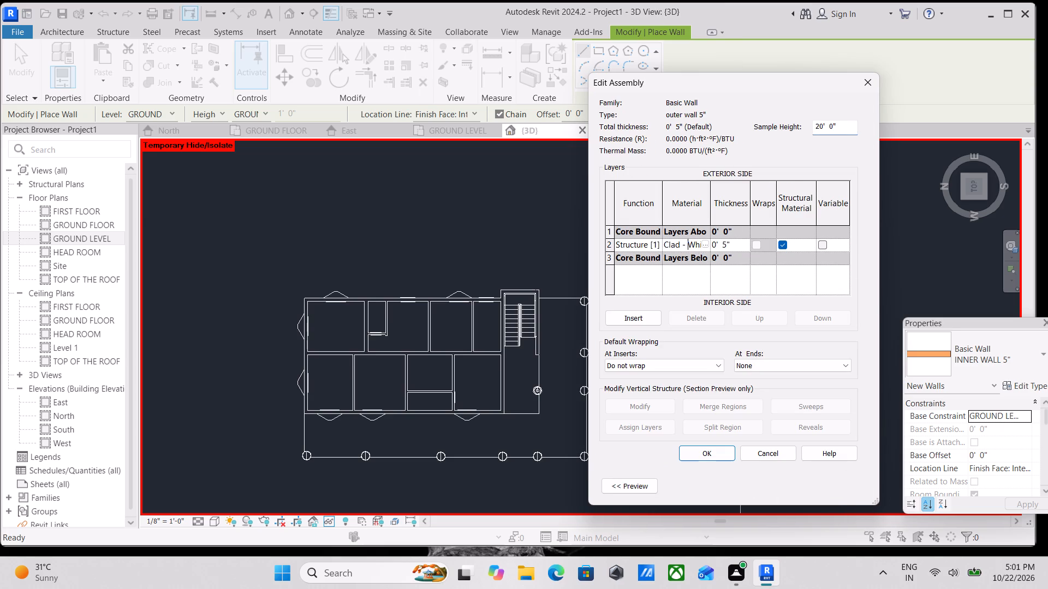
left_click(706, 244)
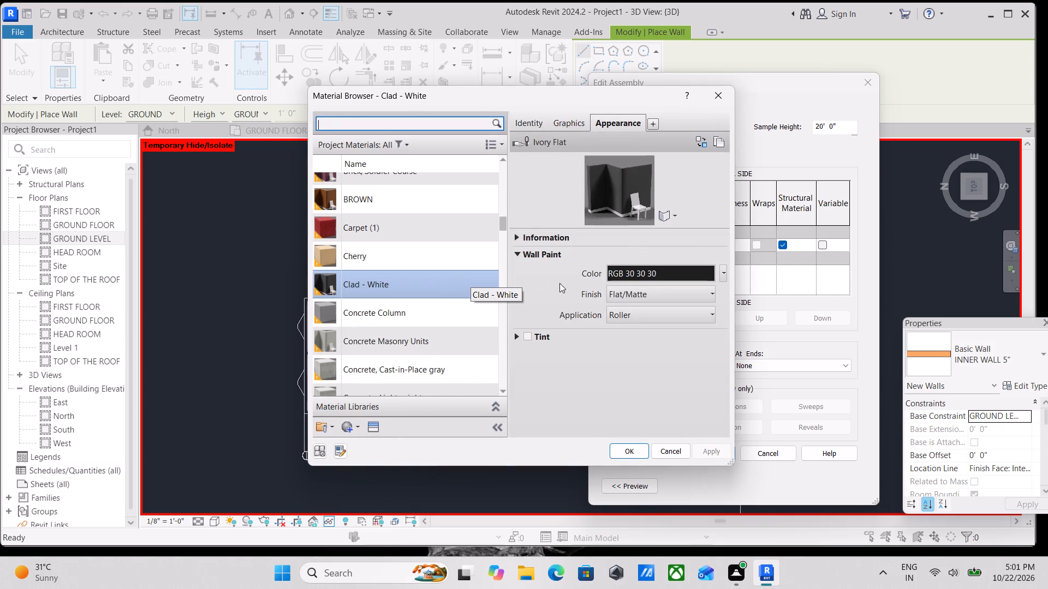
scroll(397, 284, "up", 1)
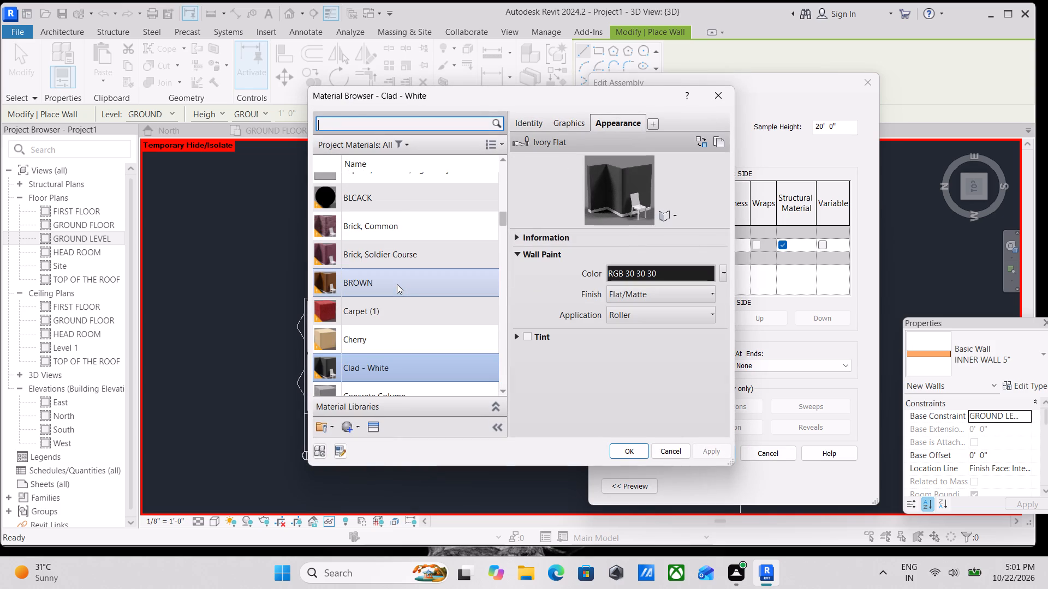
left_click(365, 281)
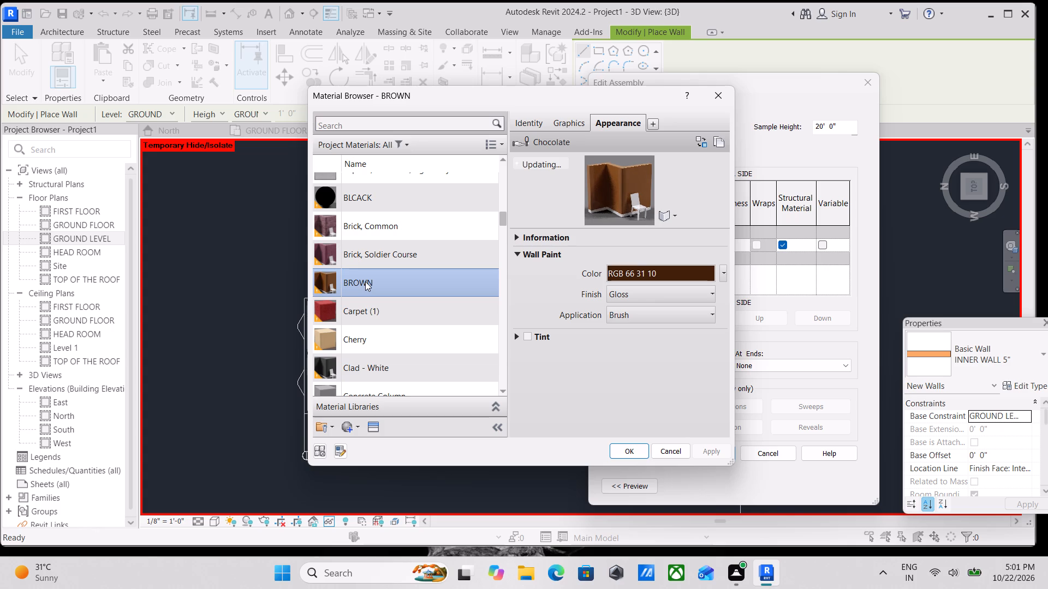
left_click(615, 449)
left_click(714, 451)
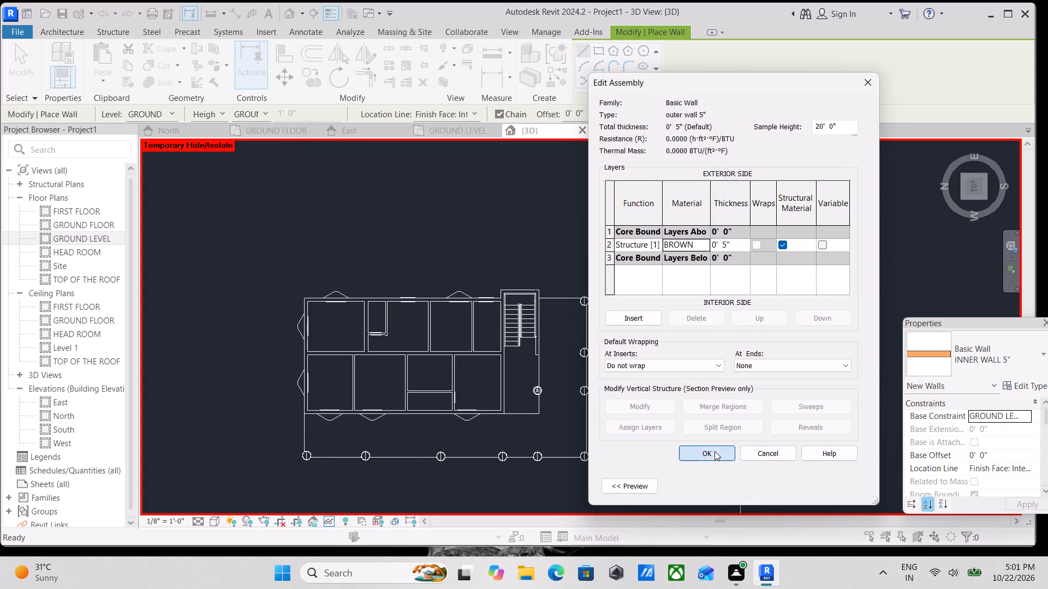
left_click(828, 487)
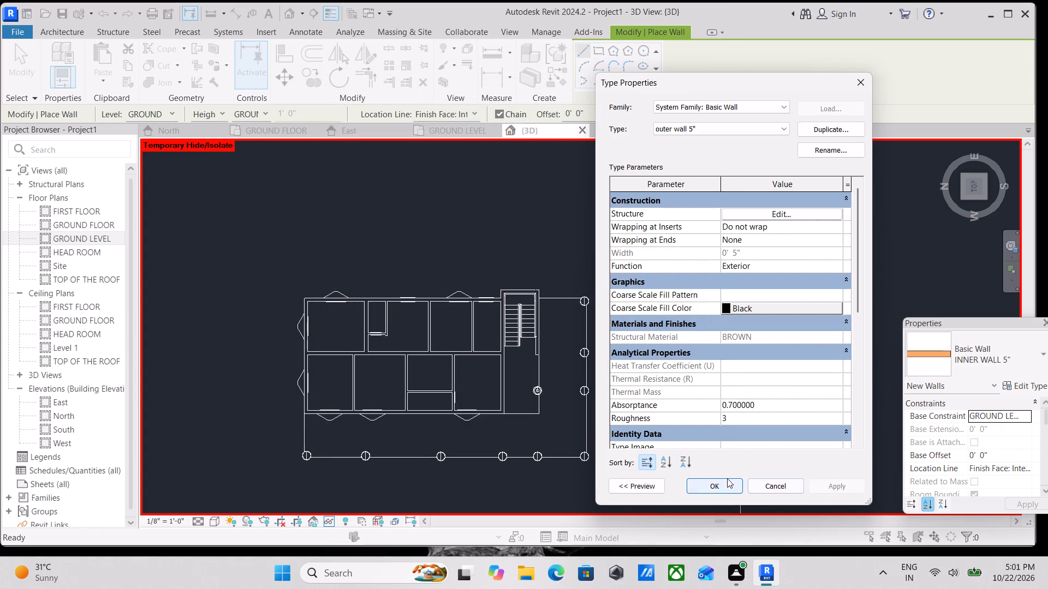
left_click(722, 483)
Set the visual style of the 3D top view to a realistic display with material textures.
scroll(579, 323, "up", 1)
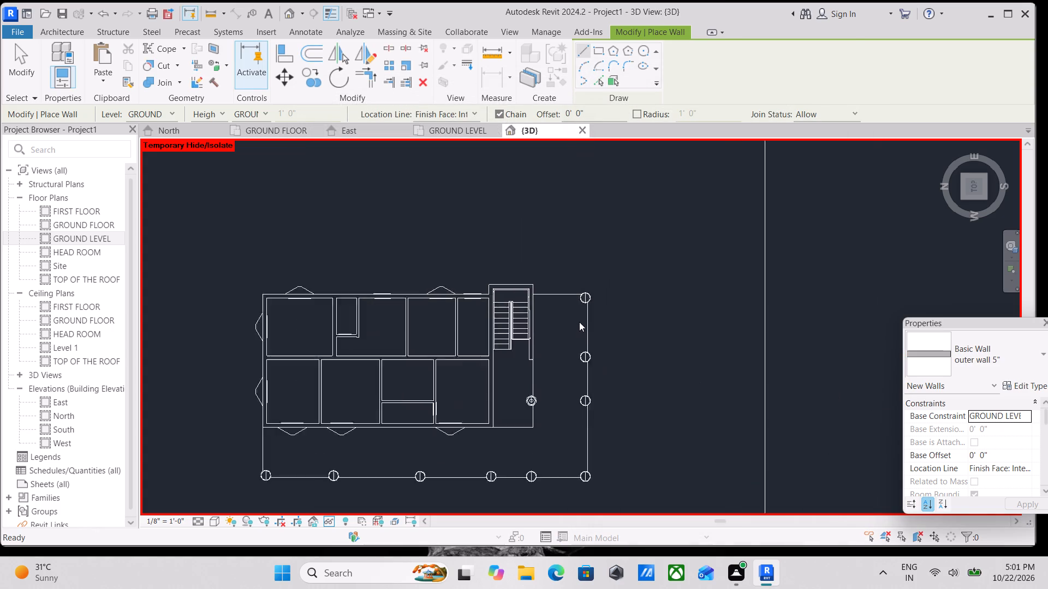
scroll(579, 322, "up", 2)
left_click(434, 128)
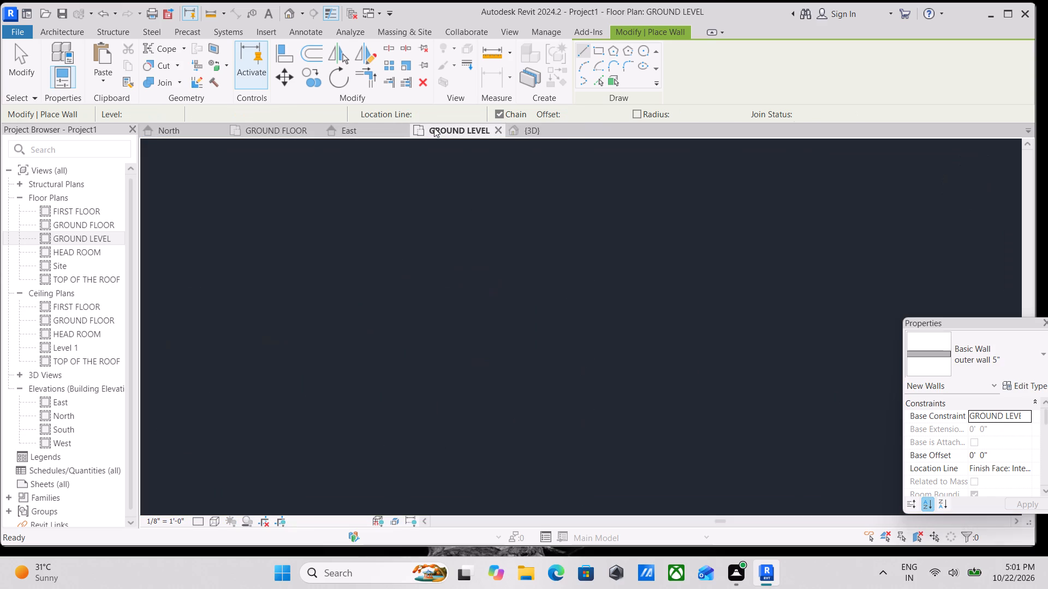
left_click(533, 133)
scroll(483, 285, "down", 2)
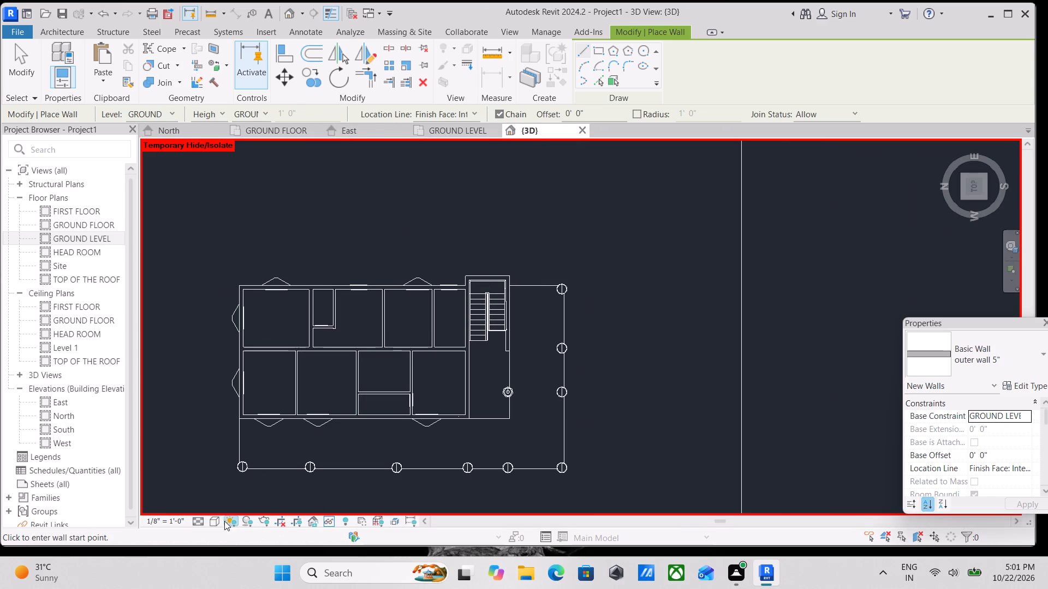
left_click(218, 516)
left_click(226, 506)
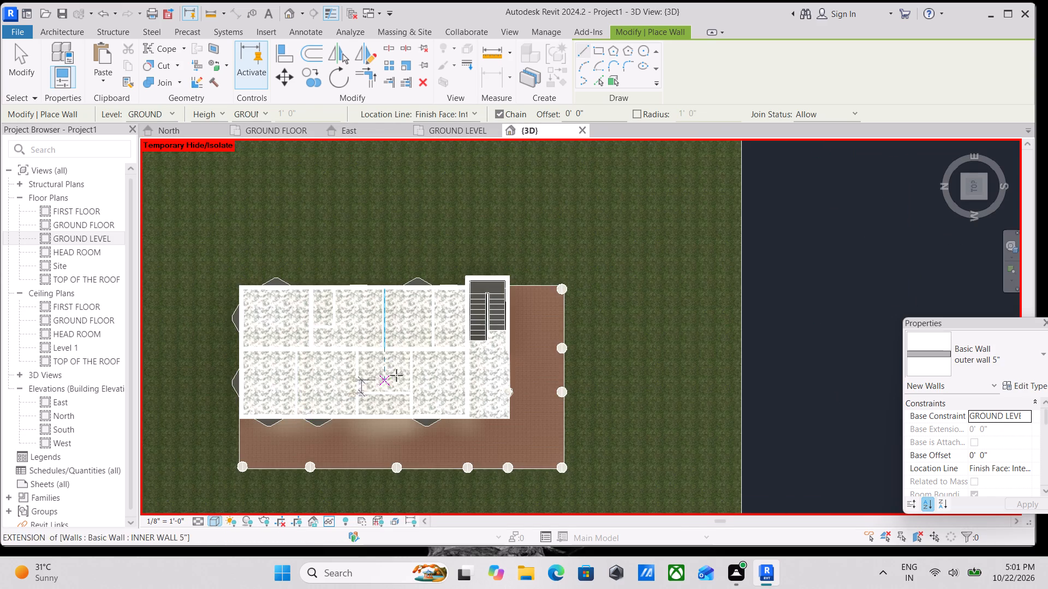
scroll(400, 374, "up", 2)
scroll(400, 374, "down", 1)
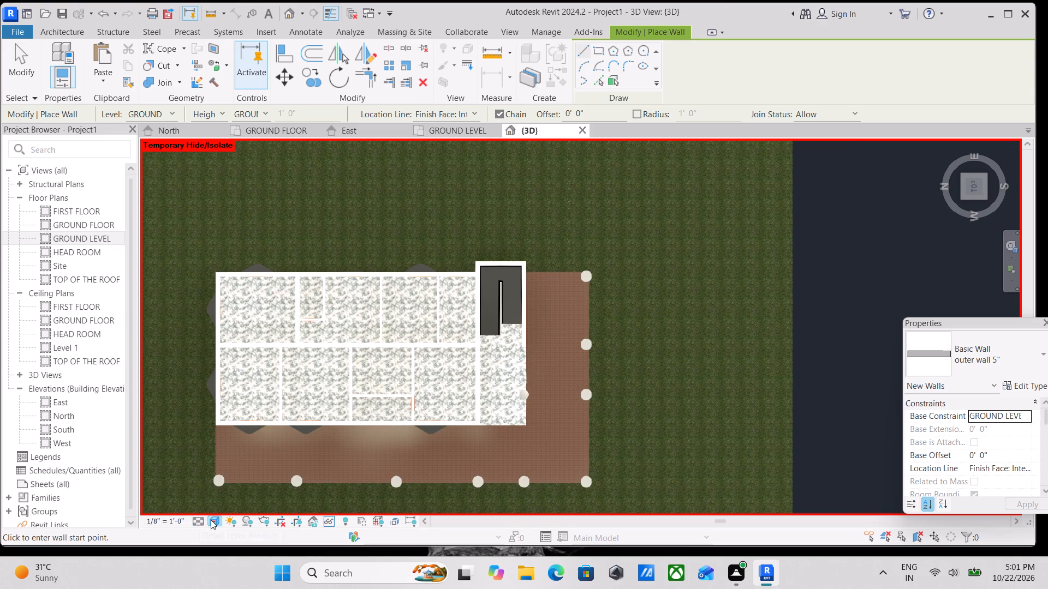
Switch the 3D top view to the wireframe visual style.
left_click(211, 520)
left_click(227, 446)
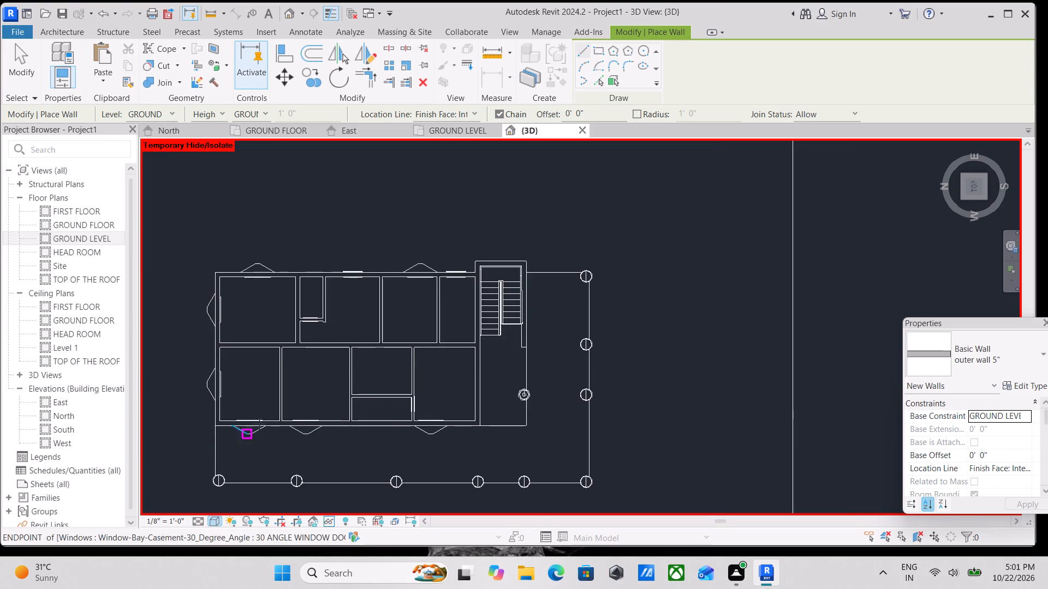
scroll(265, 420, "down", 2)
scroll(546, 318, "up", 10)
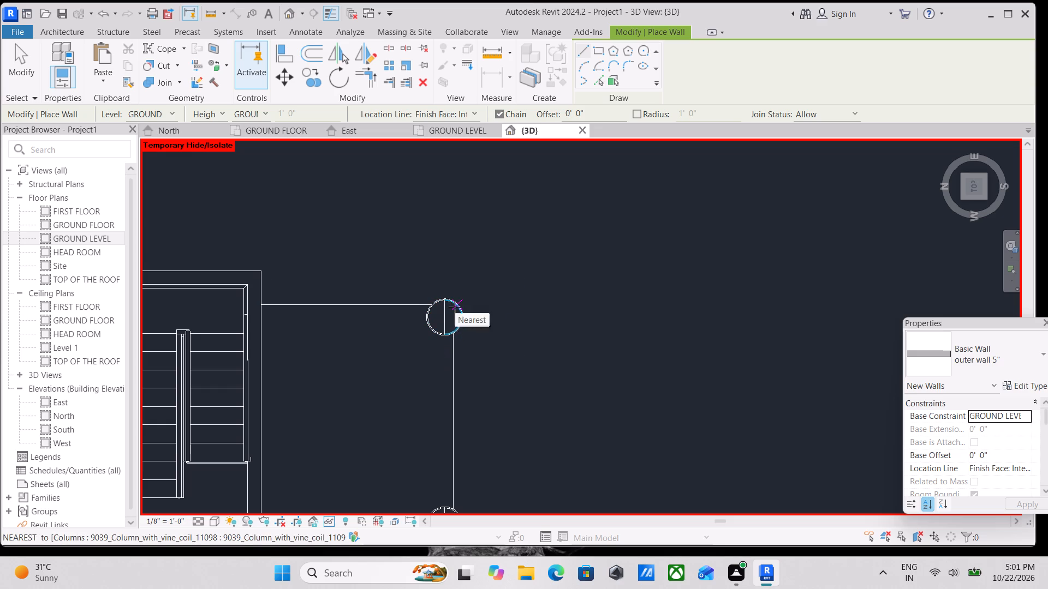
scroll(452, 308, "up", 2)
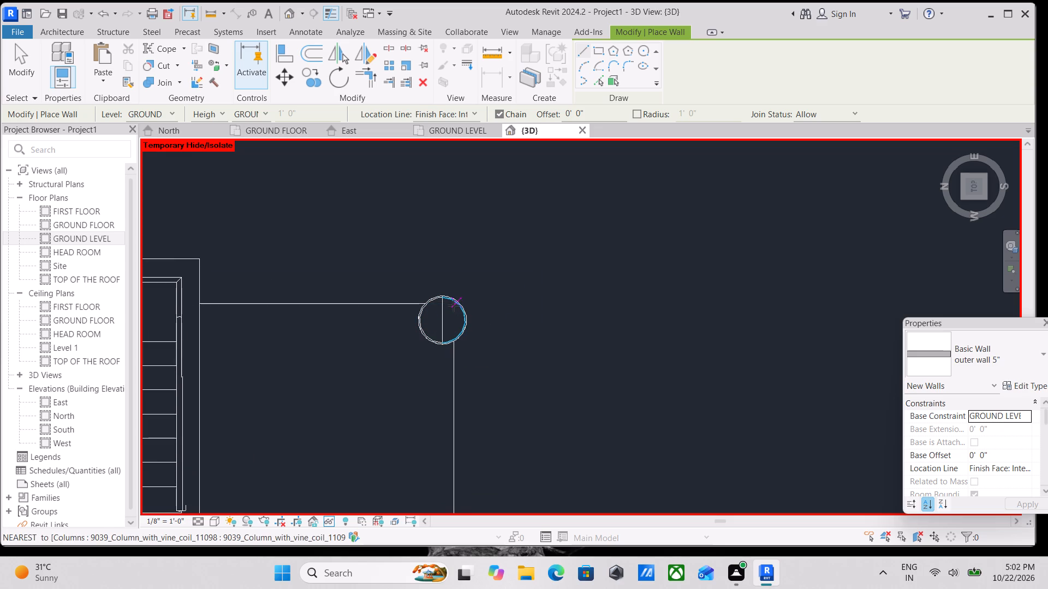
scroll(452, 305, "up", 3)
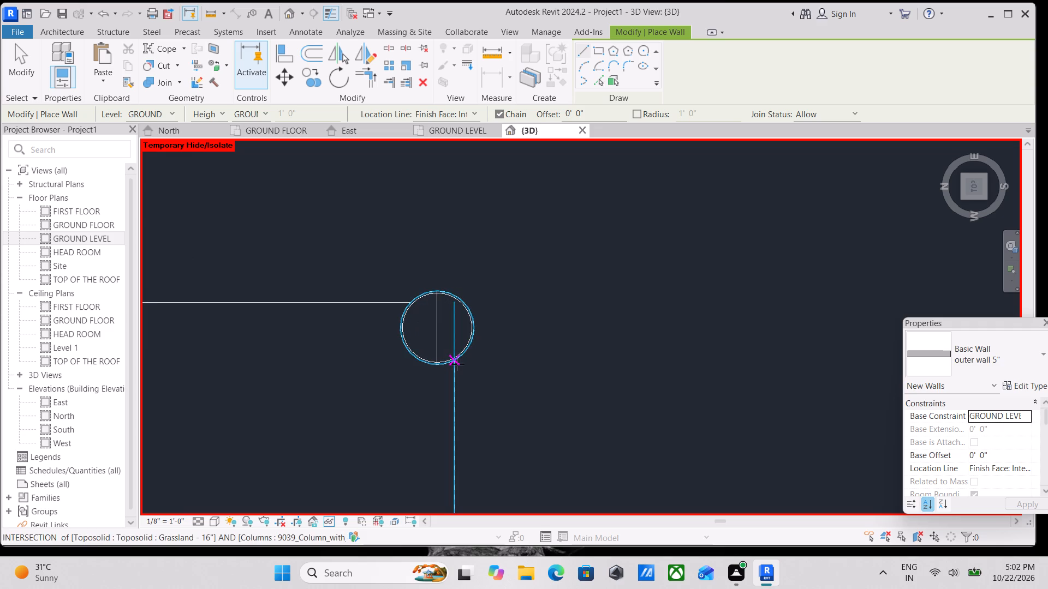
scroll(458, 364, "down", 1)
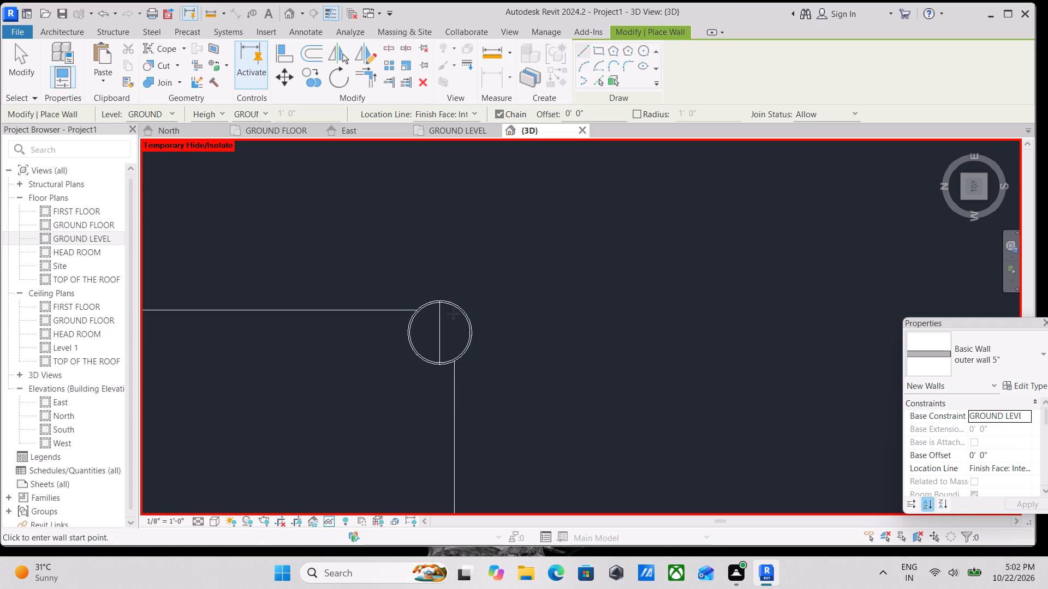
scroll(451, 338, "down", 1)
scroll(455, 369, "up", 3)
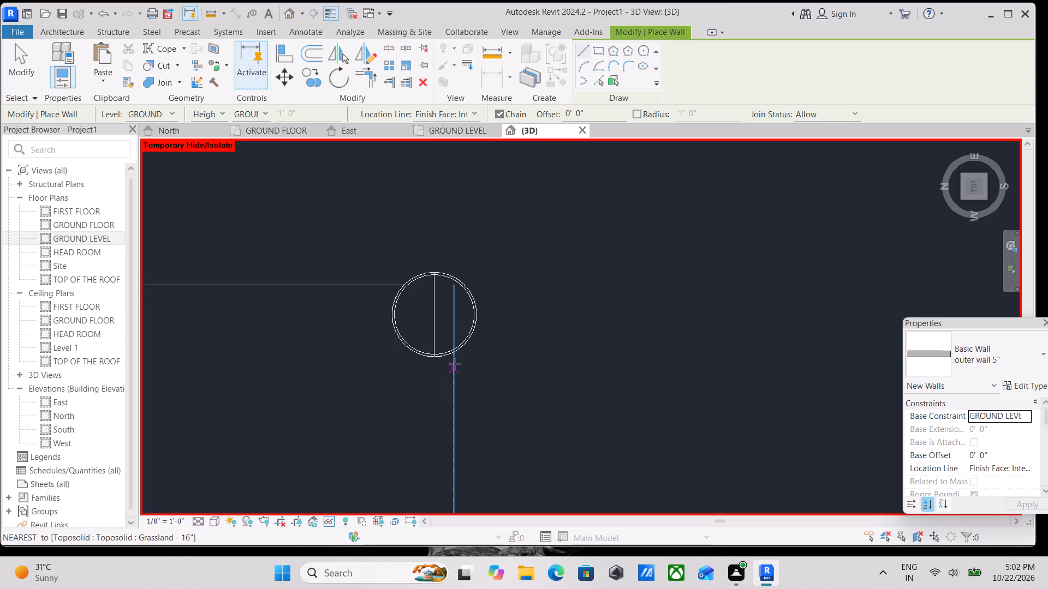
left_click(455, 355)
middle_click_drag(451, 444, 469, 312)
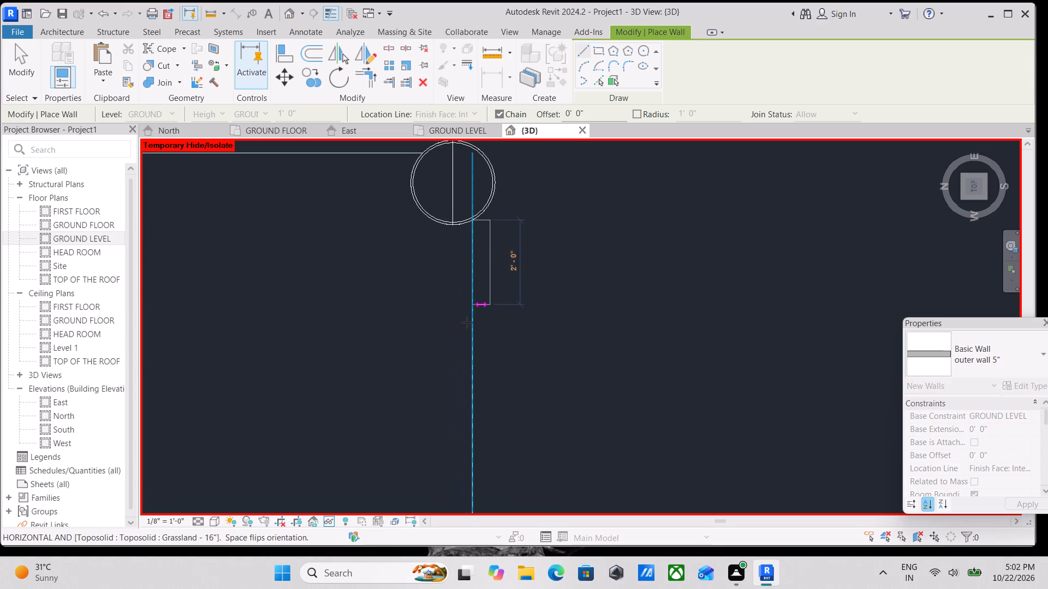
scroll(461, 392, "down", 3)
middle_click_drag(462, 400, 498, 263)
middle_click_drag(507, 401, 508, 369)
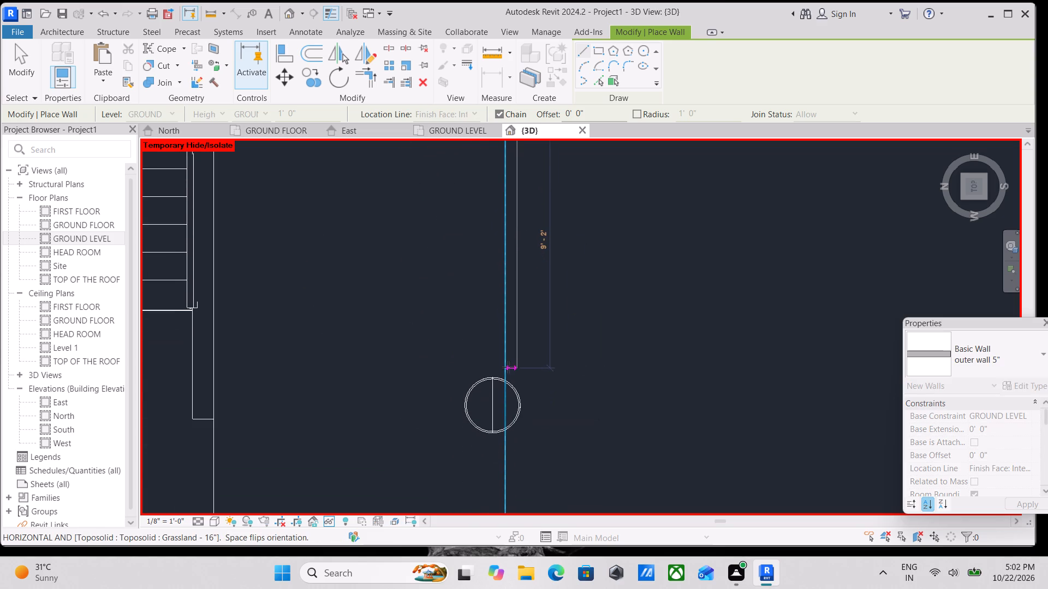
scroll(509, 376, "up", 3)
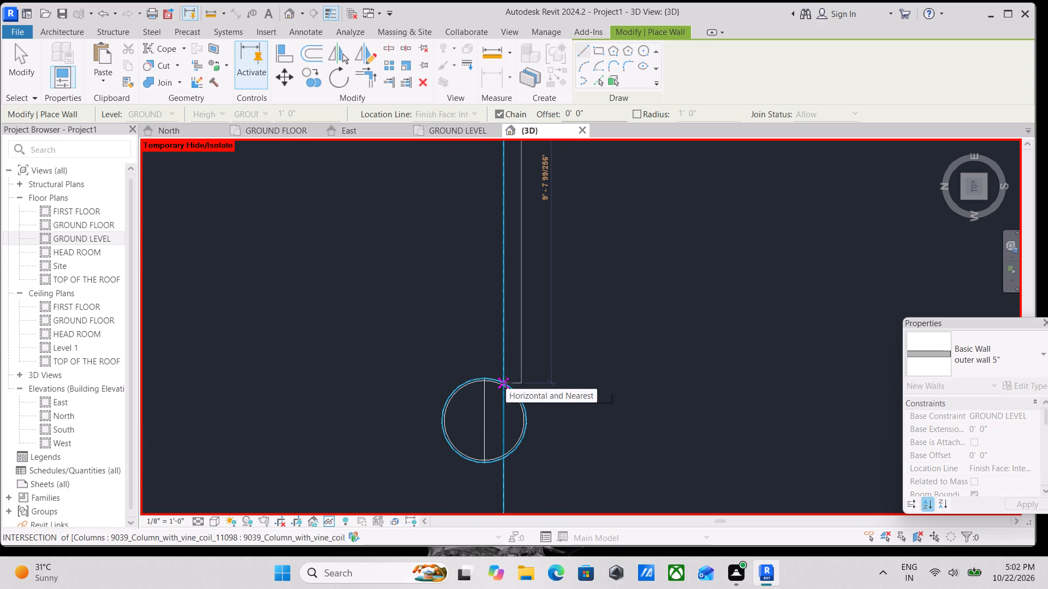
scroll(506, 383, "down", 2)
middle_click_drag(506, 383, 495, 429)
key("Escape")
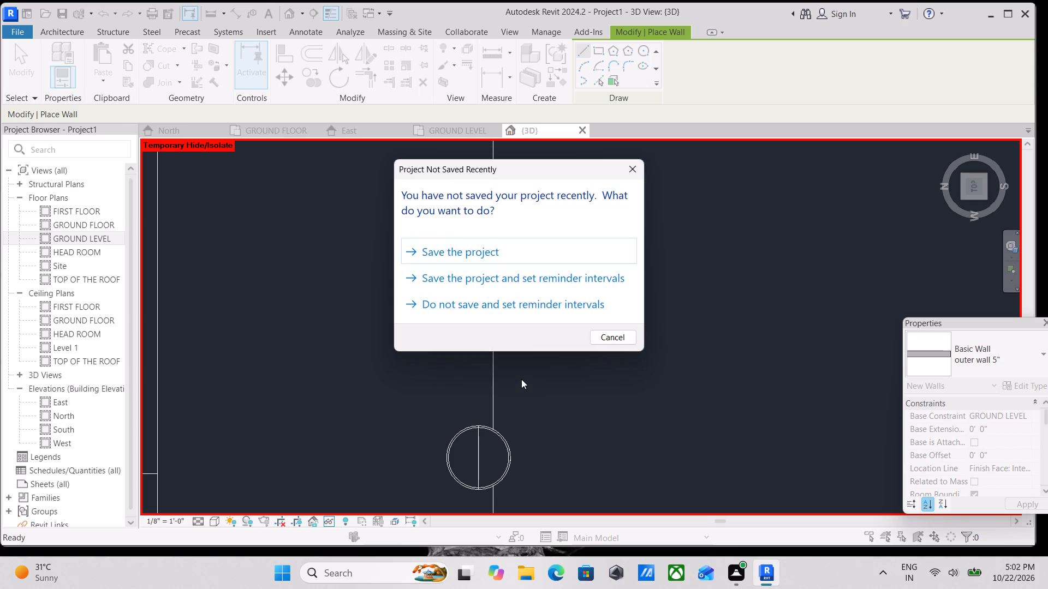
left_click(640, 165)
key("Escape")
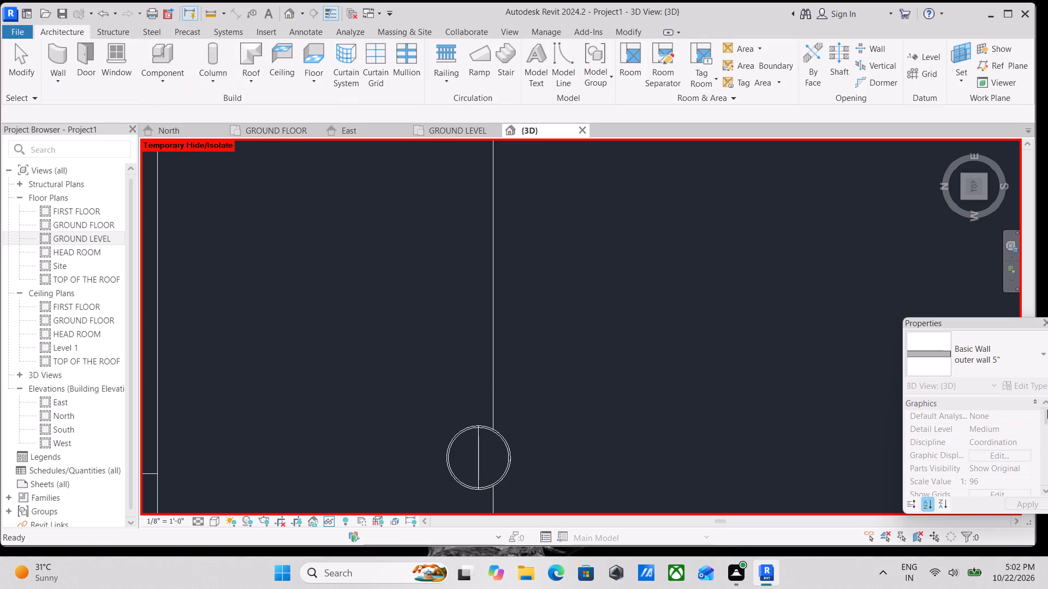
Start the Wall command with outer wall 5" and set an unconnected top constraint with a height of 5'.
middle_click_drag(646, 328, 631, 396)
type("wa")
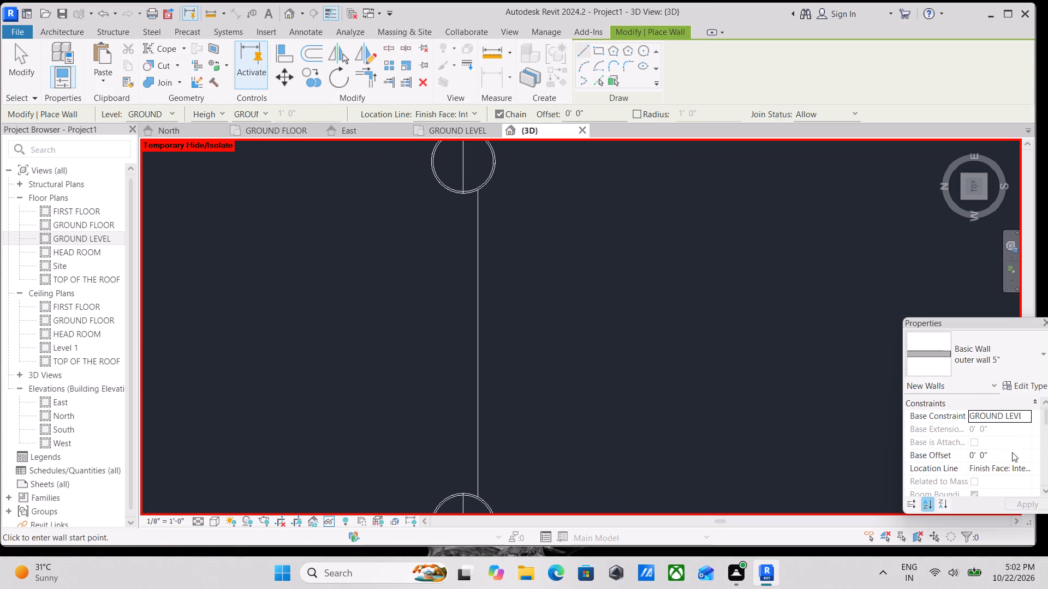
scroll(1008, 462, "down", 2)
left_click(1022, 443)
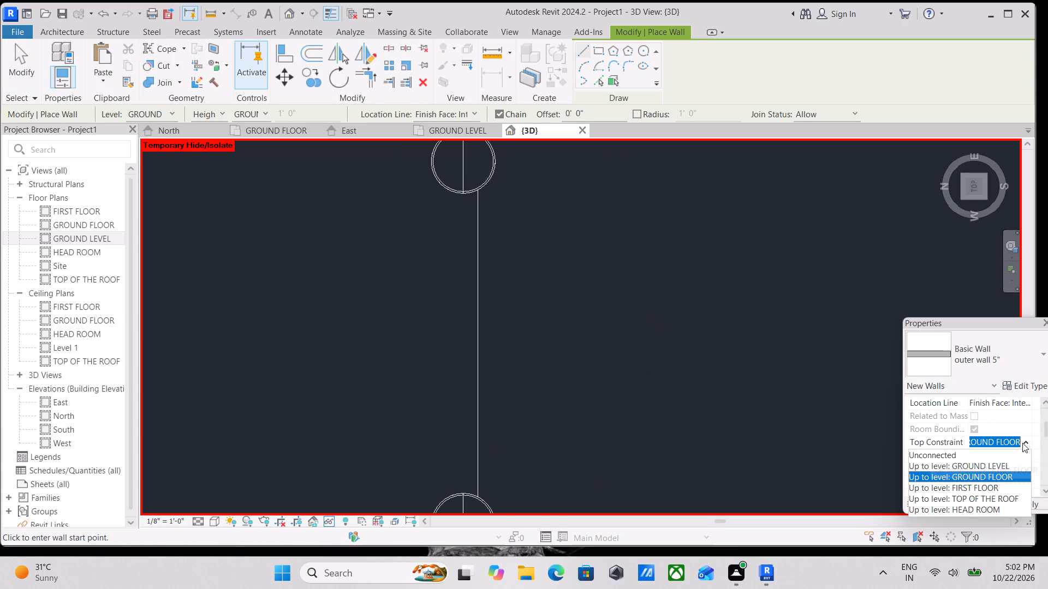
scroll(961, 515, "down", 5)
scroll(957, 483, "up", 3)
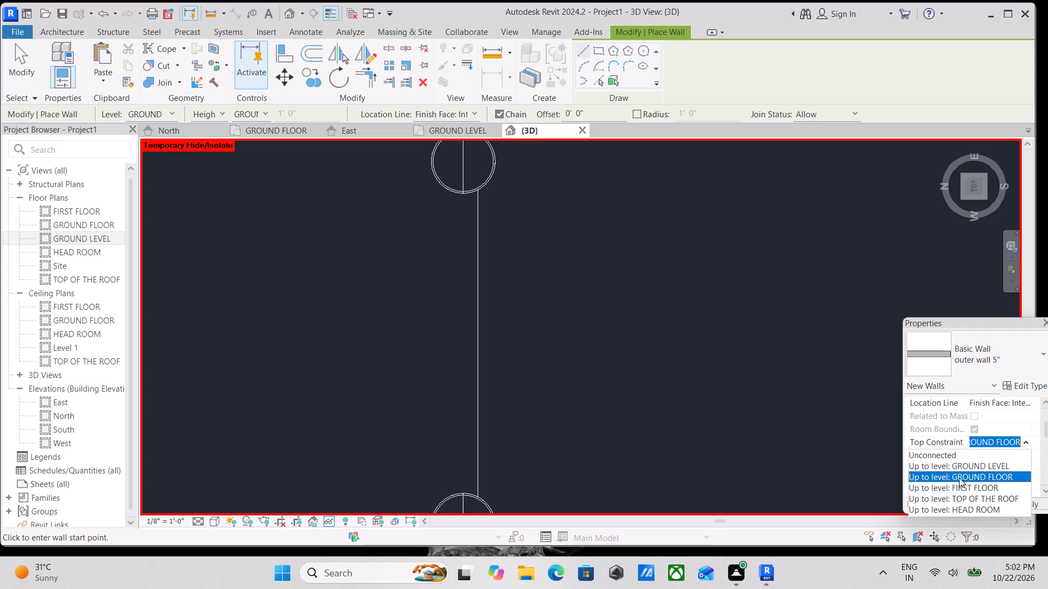
scroll(959, 478, "down", 2)
left_click(947, 454)
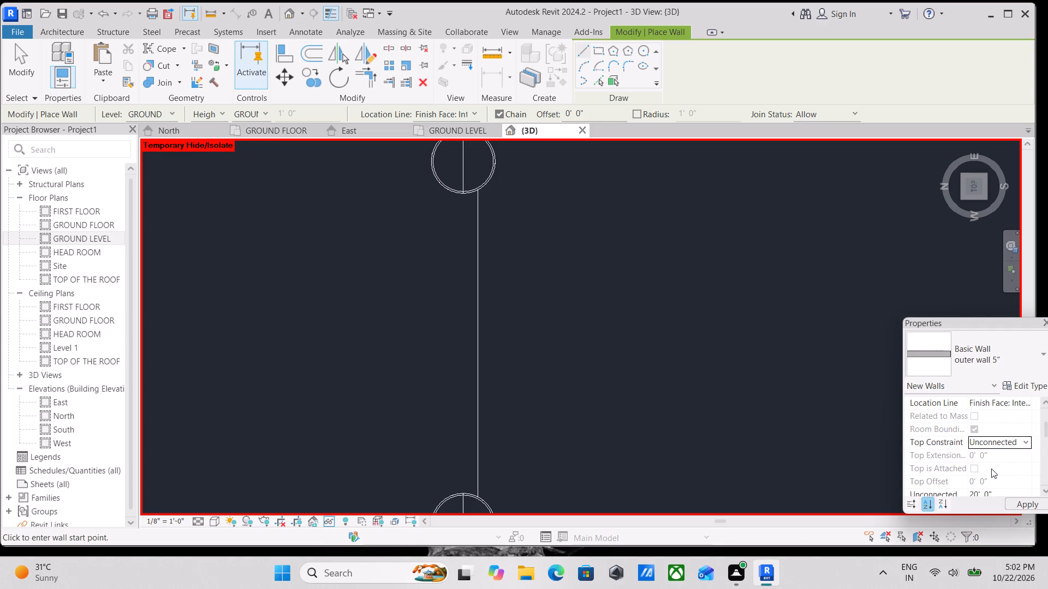
scroll(991, 468, "down", 2)
left_click(996, 414)
left_click_drag(996, 414, 928, 414)
type("5'")
key("Return")
Draw a wall about 9'-7" long from the southeast corner column to the next column along the paved area's south edge.
middle_click_drag(523, 330, 598, 485)
scroll(568, 361, "up", 3)
left_click(544, 340)
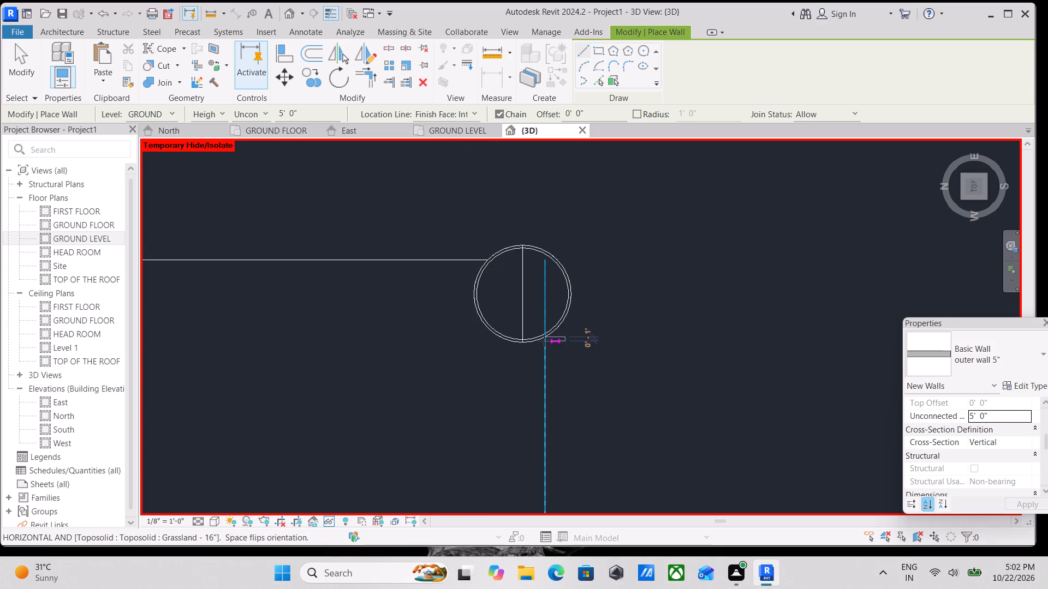
middle_click_drag(553, 479, 496, 241)
scroll(458, 370, "down", 3)
middle_click_drag(460, 371, 506, 211)
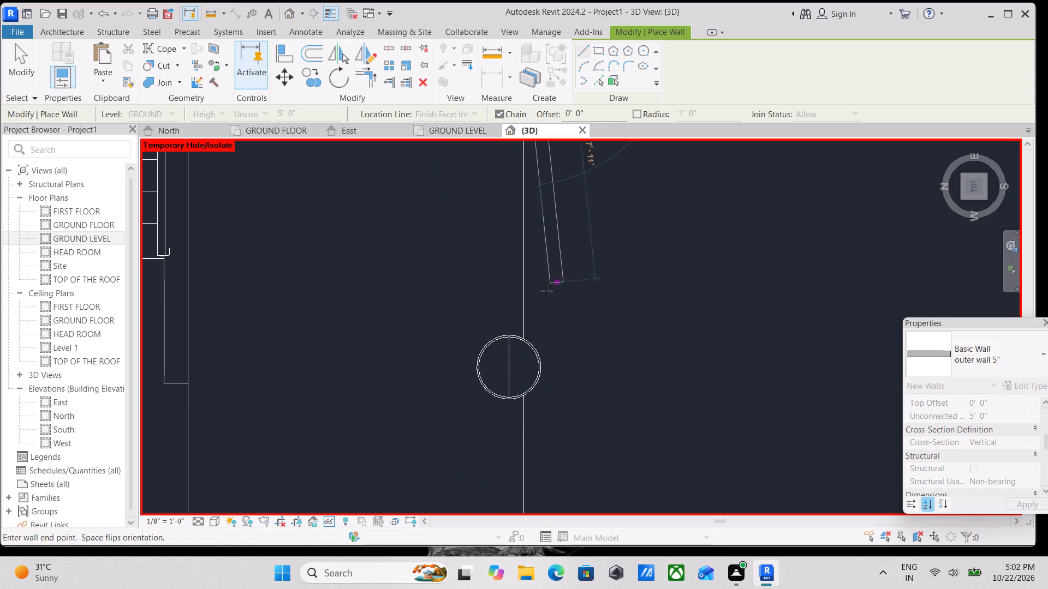
left_click(526, 340)
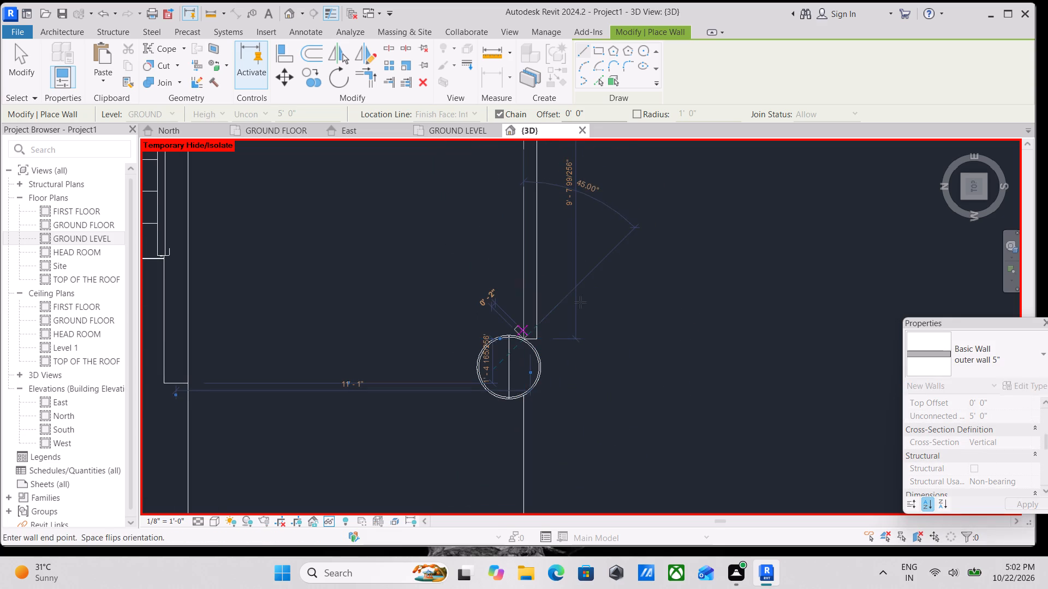
middle_click_drag(582, 389, 599, 265)
key("Escape")
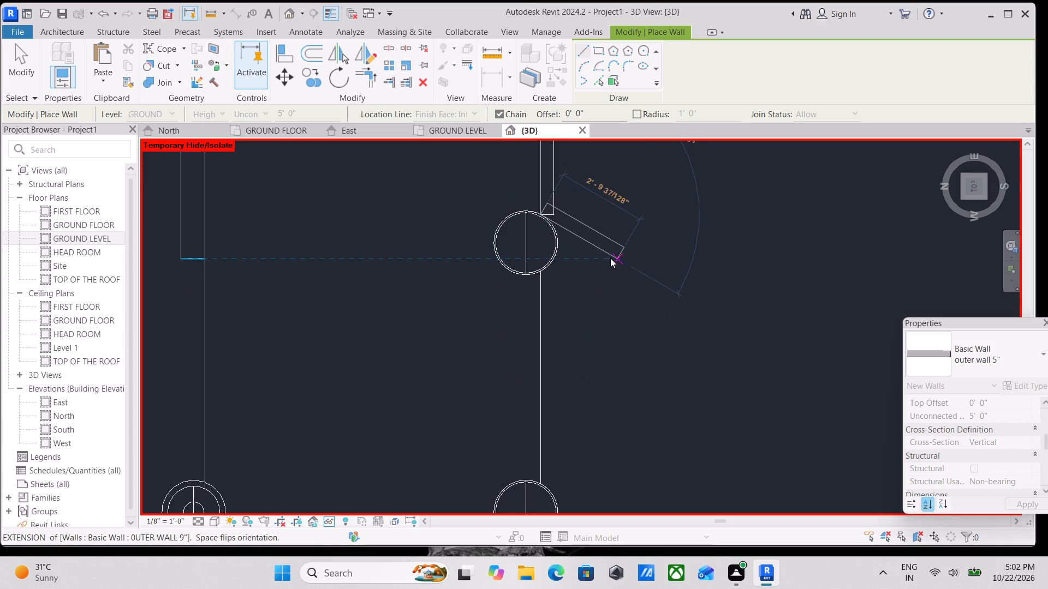
Draw a wall about 6'-8" long between the second and third columns along the paved area's south edge.
left_click(544, 273)
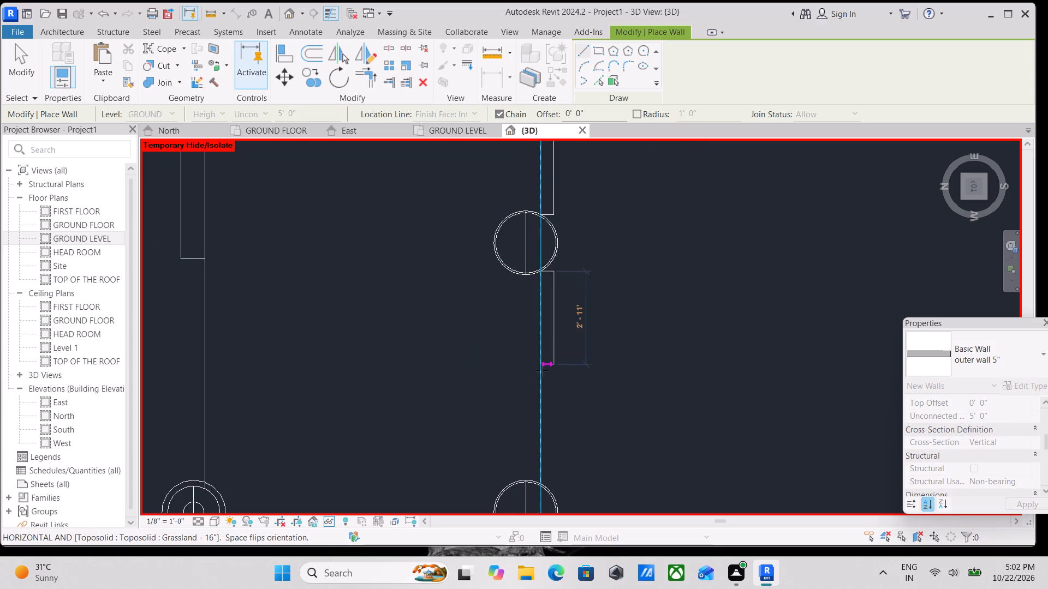
middle_click_drag(541, 370, 529, 241)
left_click(529, 356)
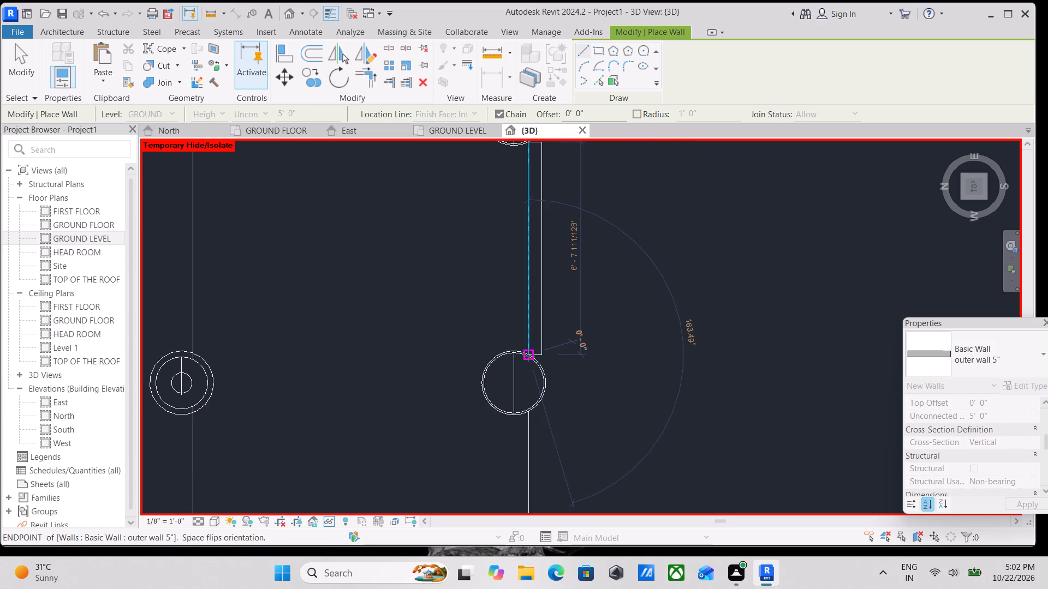
key("Escape")
Draw a wall about 12'-10" long from the third south-edge column to the southwest corner column.
scroll(576, 360, "down", 1)
middle_click_drag(575, 361, 592, 269)
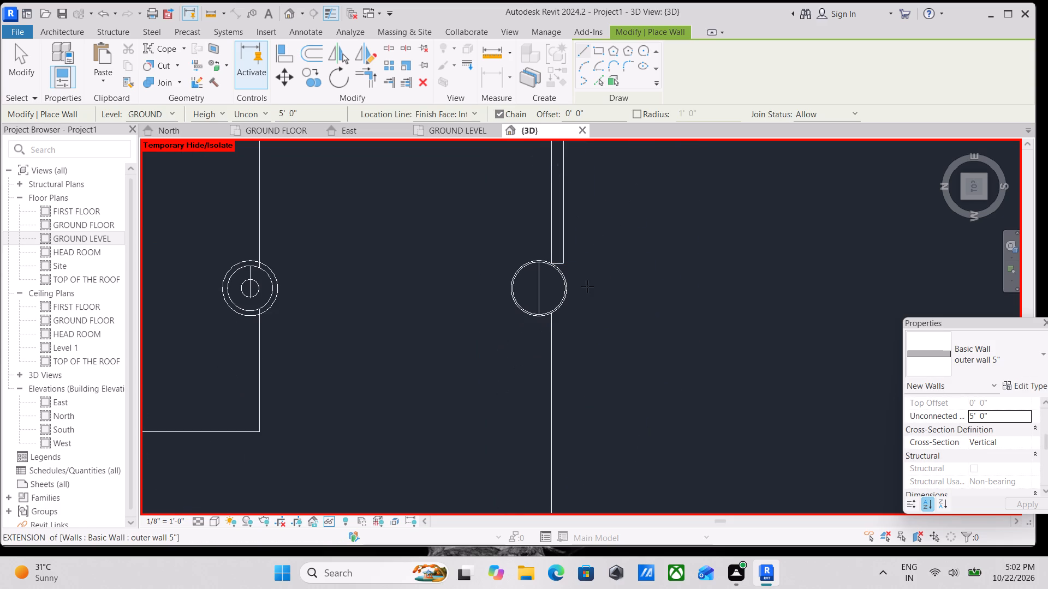
scroll(564, 325, "up", 8)
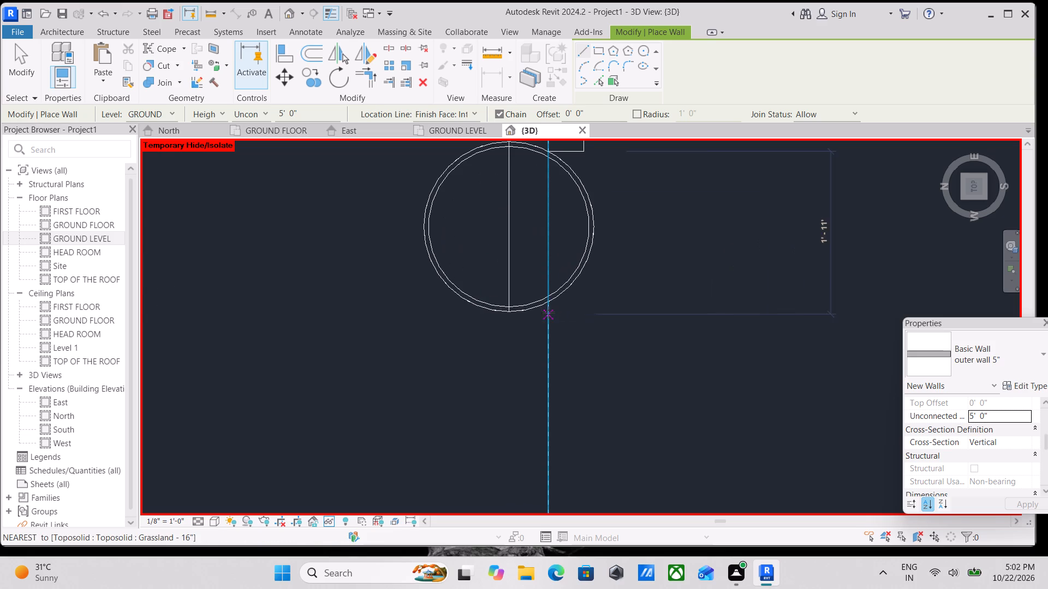
left_click(549, 302)
middle_click_drag(555, 412, 553, 187)
scroll(561, 264, "down", 3)
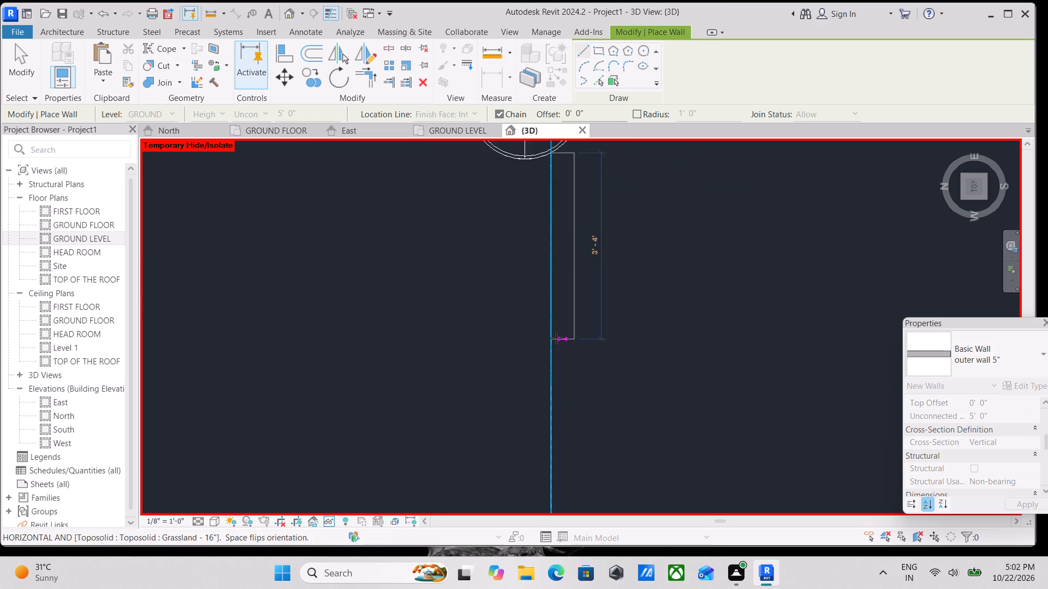
middle_click_drag(556, 338, 547, 180)
scroll(555, 344, "down", 2)
middle_click_drag(555, 347, 539, 163)
scroll(535, 262, "down", 2)
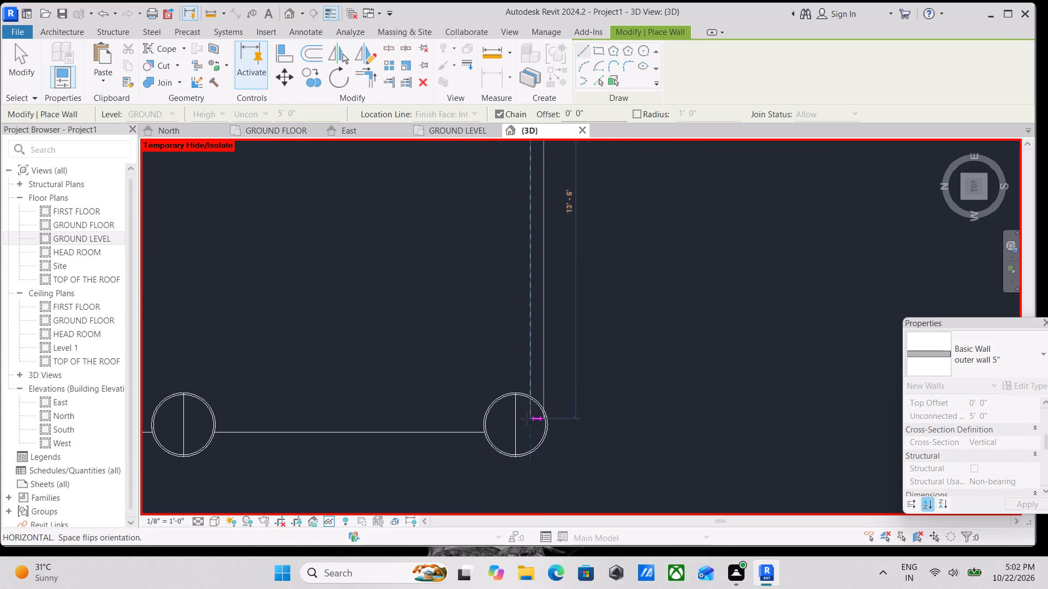
left_click(528, 394)
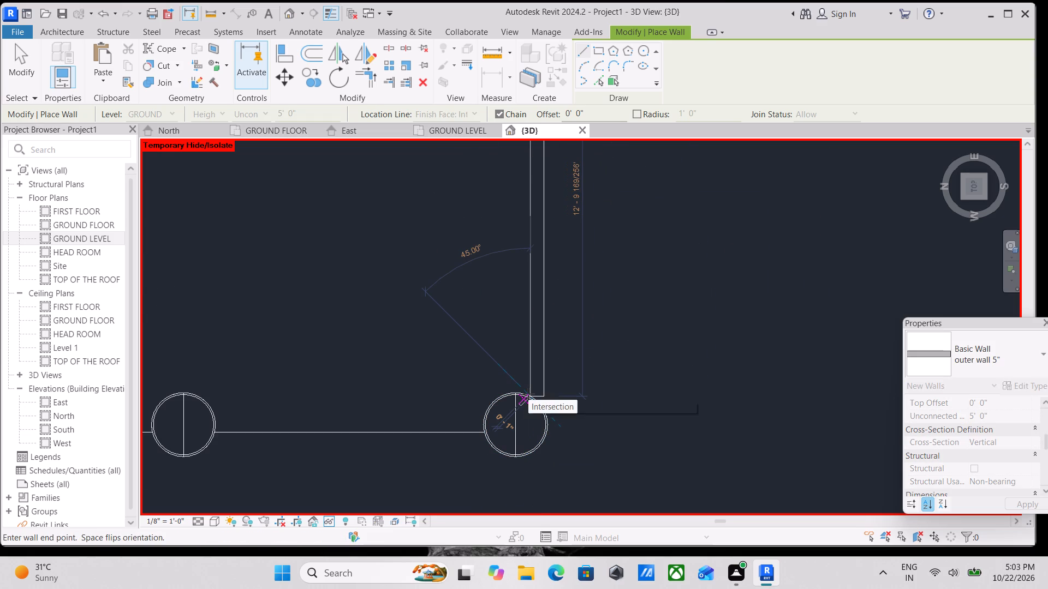
key("Escape")
Draw a wall from the southwest corner column to the next column along the paved area's west edge.
scroll(555, 398, "up", 3)
middle_click_drag(541, 406, 678, 285)
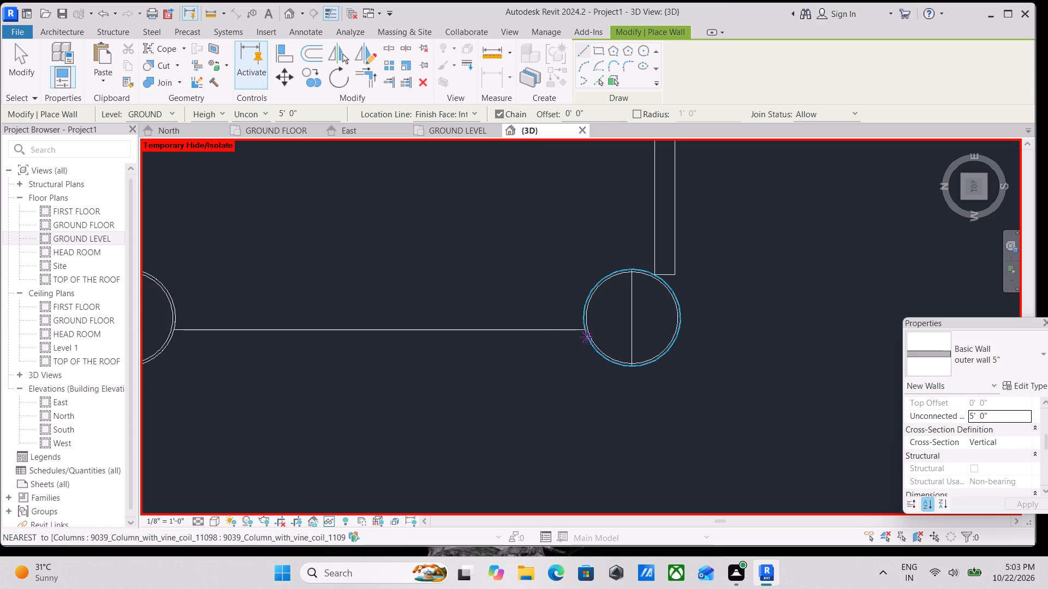
left_click(582, 329)
middle_click_drag(433, 321, 742, 315)
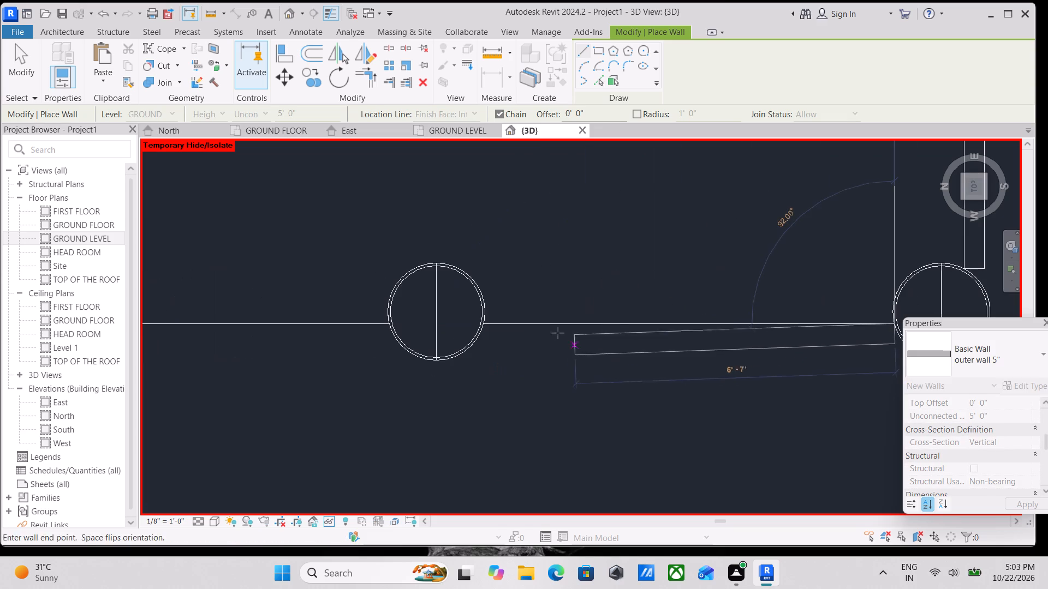
left_click(484, 322)
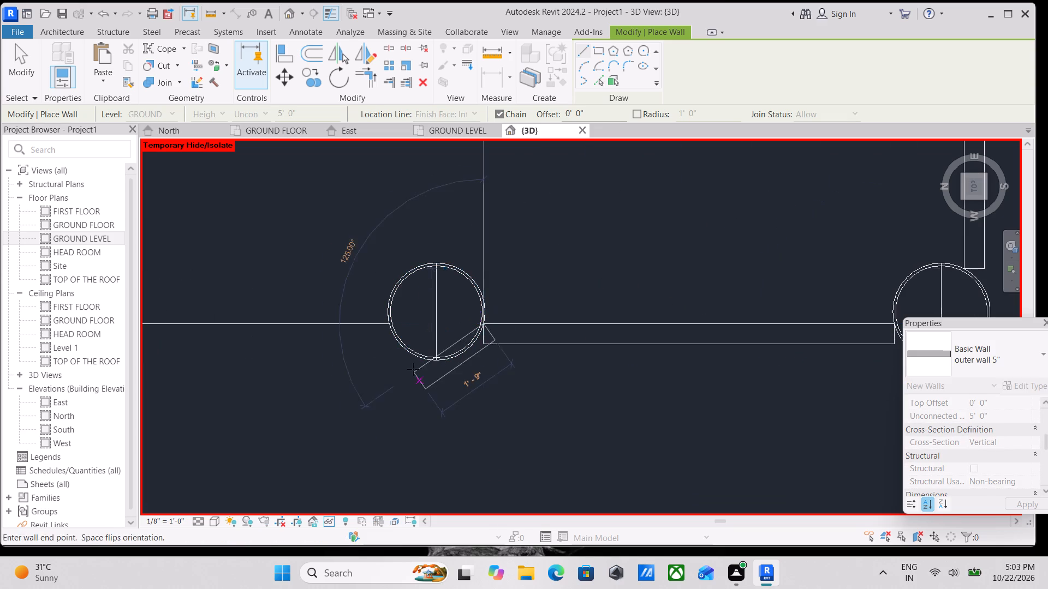
middle_click_drag(413, 369, 596, 442)
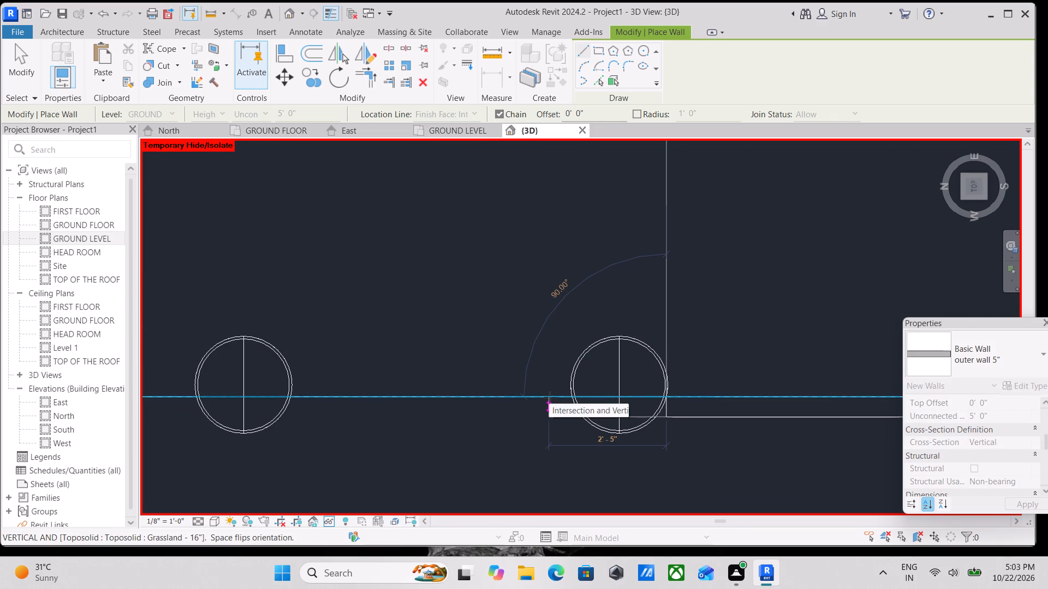
key("Escape")
Draw a wall about 5'-9" long between the second and third columns from the southwest corner along the west edge.
left_click(569, 398)
middle_click_drag(307, 375, 363, 396)
left_click(348, 416)
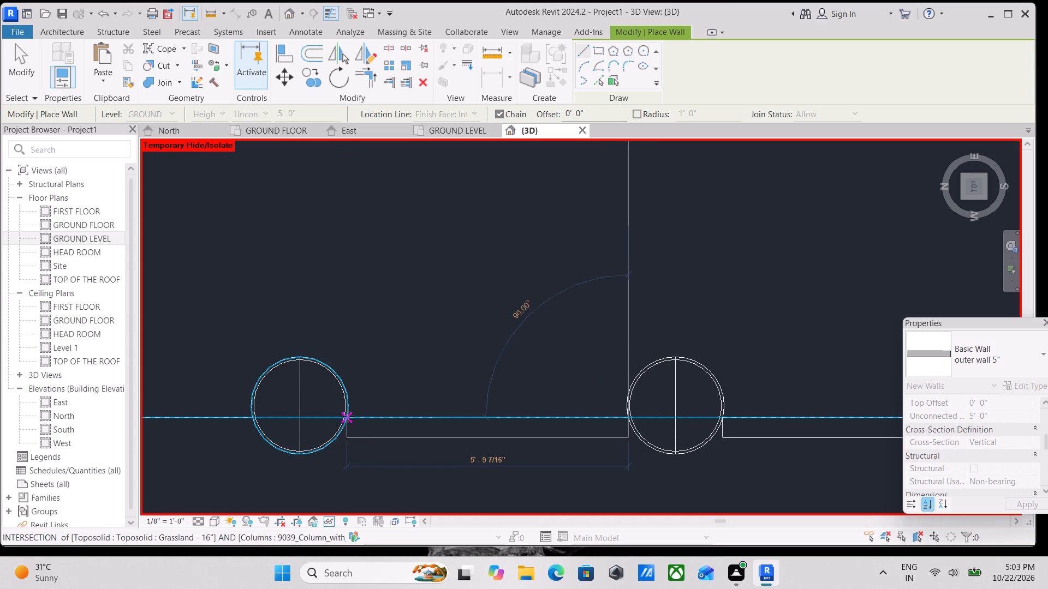
key("Escape")
Draw a wall about 11'-8" long between the third and fourth columns from the southwest corner along the west edge.
scroll(352, 414, "down", 3)
scroll(235, 406, "down", 1)
middle_click_drag(239, 404, 401, 421)
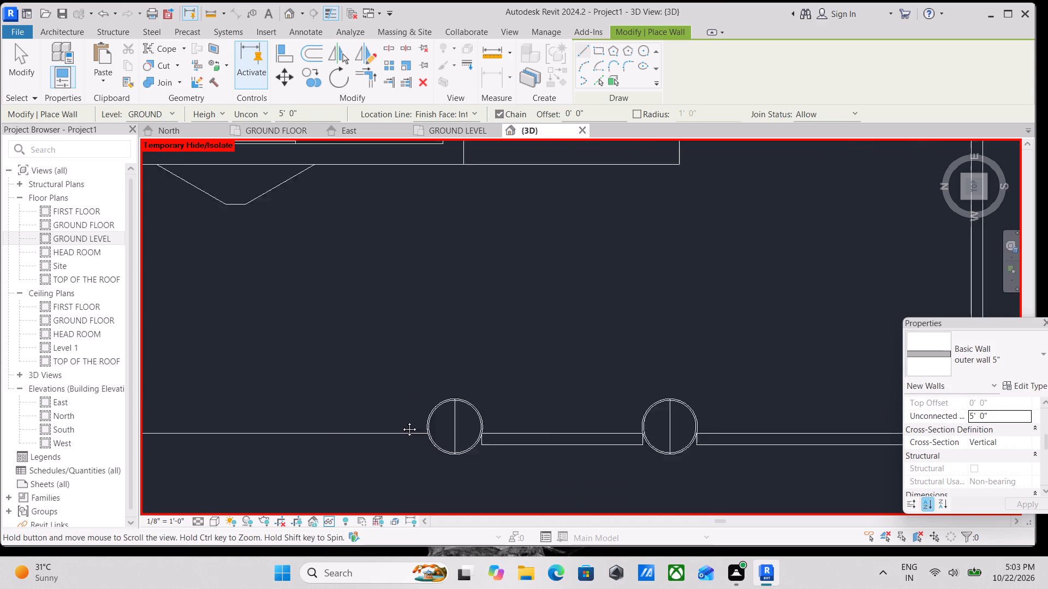
middle_click_drag(401, 421, 409, 417)
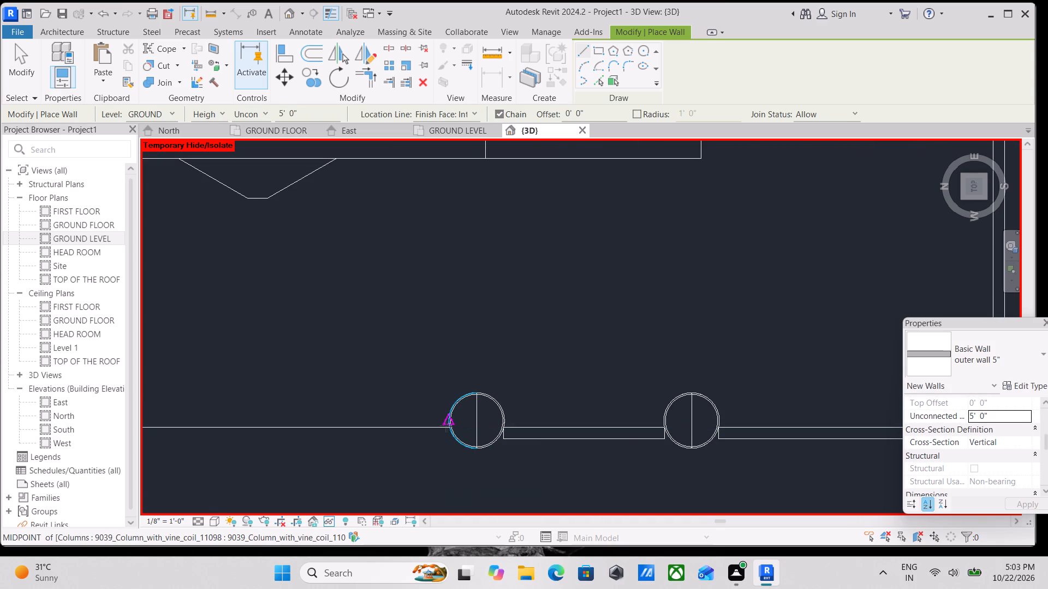
scroll(445, 429, "up", 7)
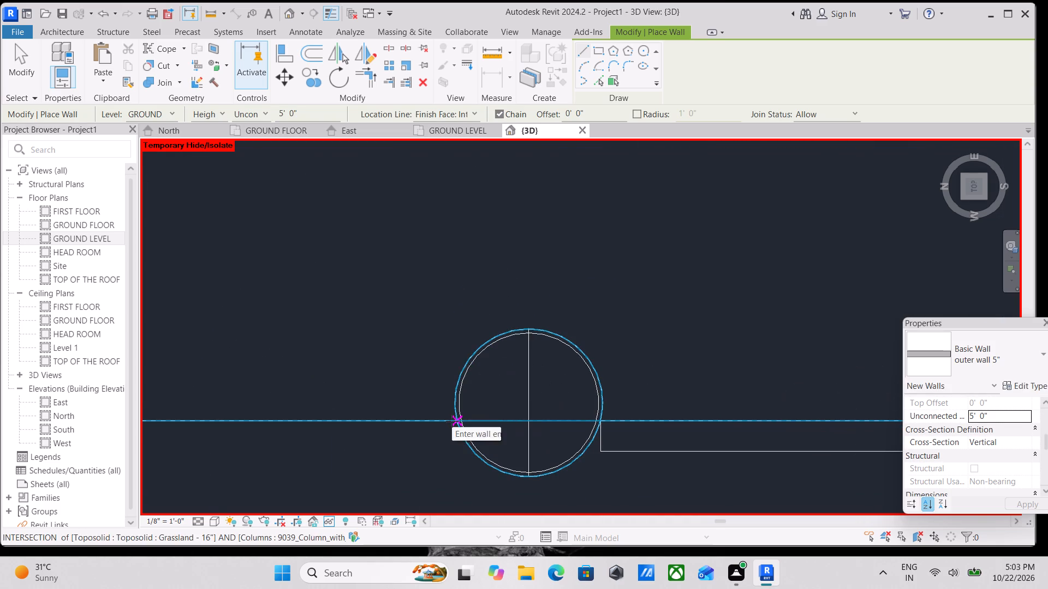
left_click(452, 421)
middle_click_drag(269, 403, 487, 416)
scroll(493, 410, "down", 6)
middle_click_drag(353, 432, 515, 426)
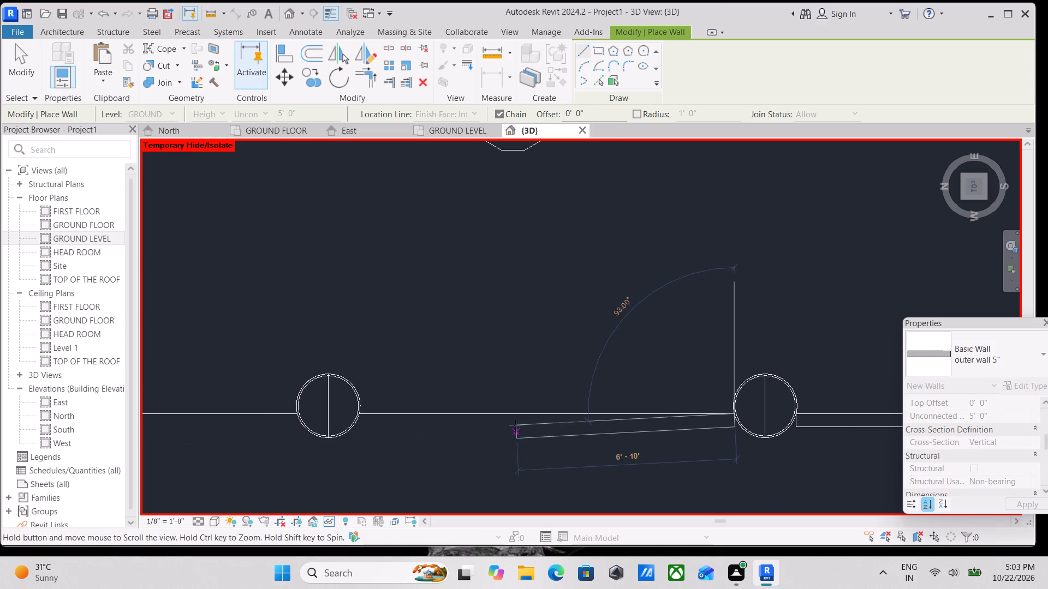
scroll(367, 416, "up", 6)
left_click(352, 413)
scroll(355, 411, "down", 1)
middle_click_drag(355, 411, 458, 405)
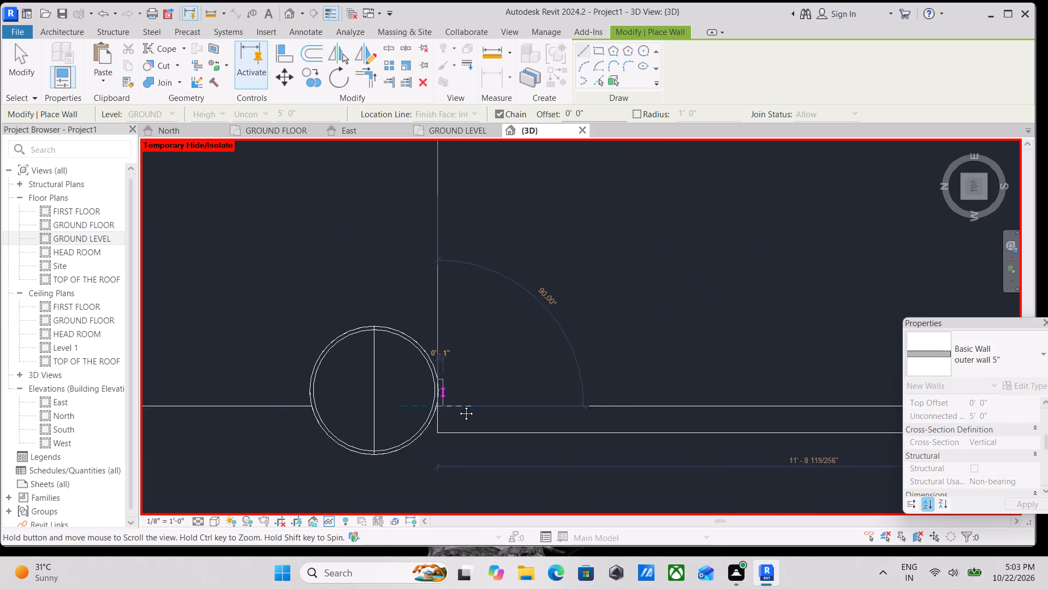
middle_click_drag(458, 405, 462, 403)
key("Escape")
Draw a wall about 14'-10" long between the fourth and fifth columns from the southwest corner along the west edge.
middle_click_drag(306, 409, 423, 431)
scroll(446, 422, "up", 1)
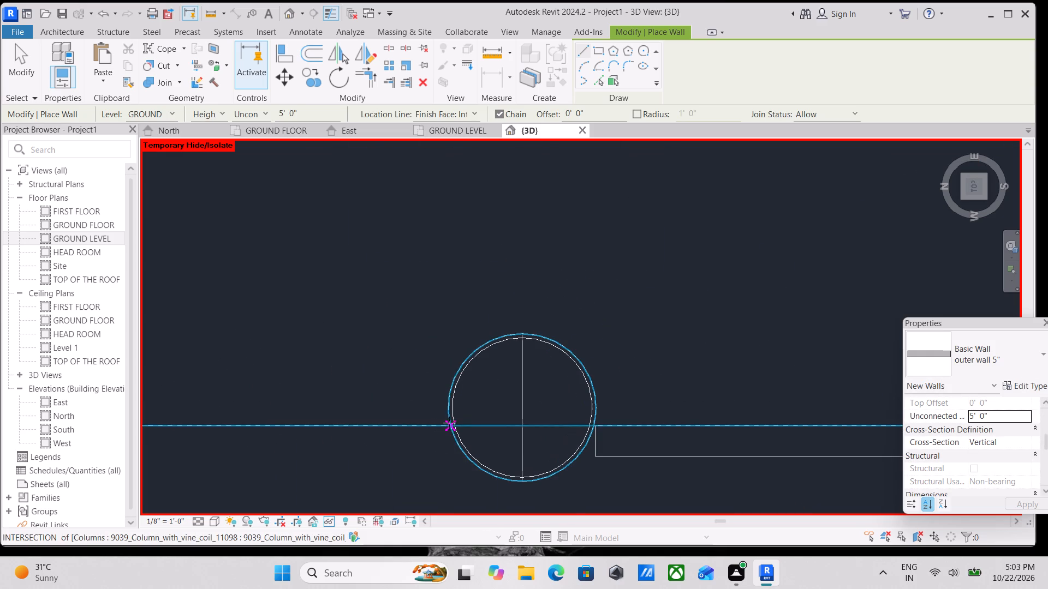
left_click(453, 424)
middle_click_drag(323, 411, 542, 478)
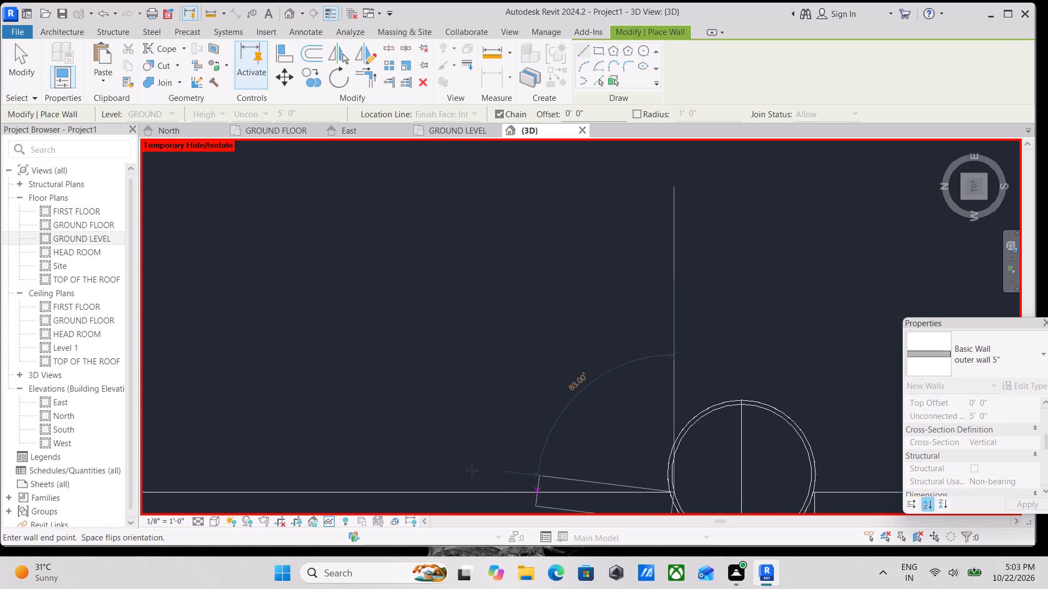
scroll(421, 467, "down", 2)
middle_click_drag(420, 467, 529, 467)
scroll(443, 486, "down", 1)
middle_click_drag(443, 486, 705, 405)
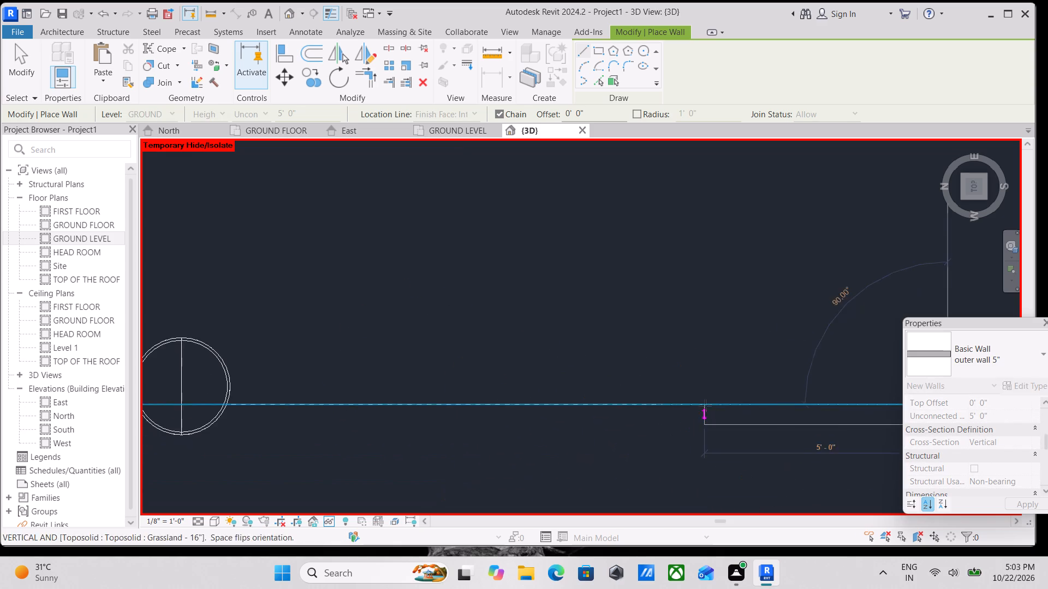
middle_click_drag(373, 420, 553, 429)
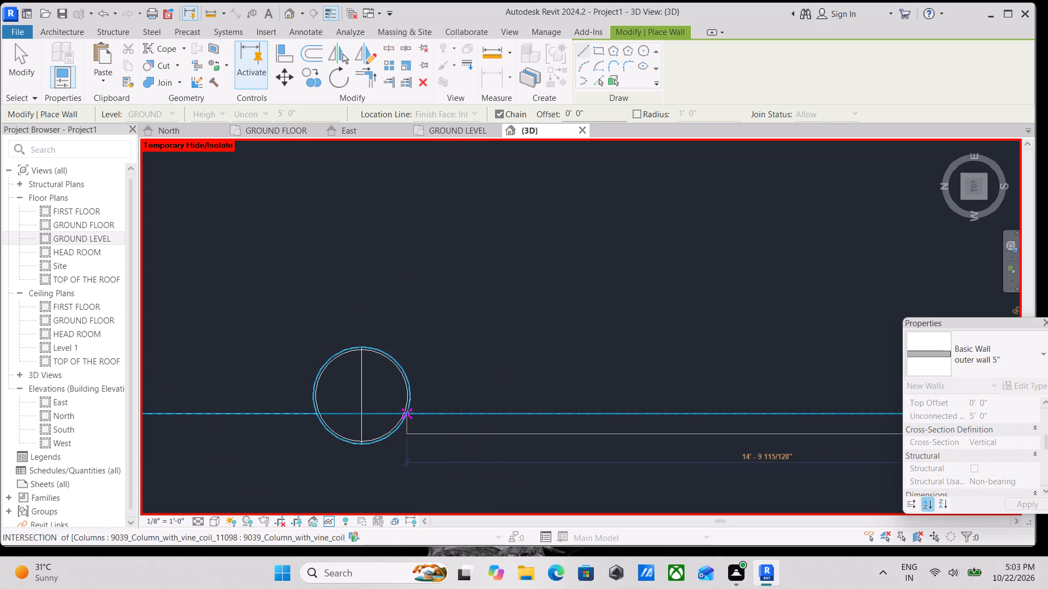
left_click(407, 411)
scroll(407, 411, "down", 10)
key("Escape")
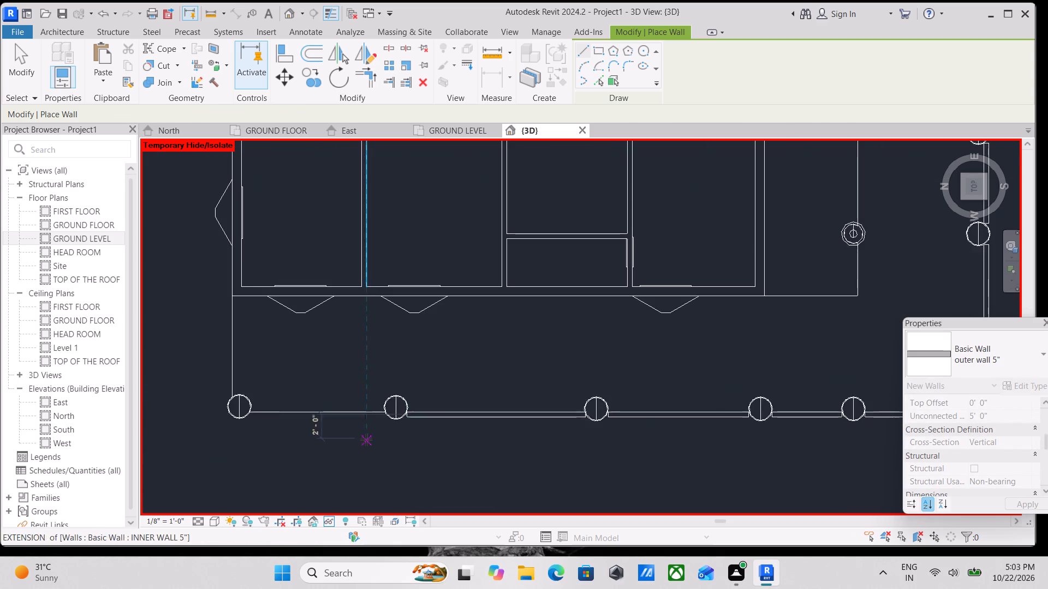
Draw a wall about 11'-2" long from the fifth west-edge column to the northwest corner column.
middle_click_drag(366, 440, 493, 470)
scroll(504, 459, "up", 14)
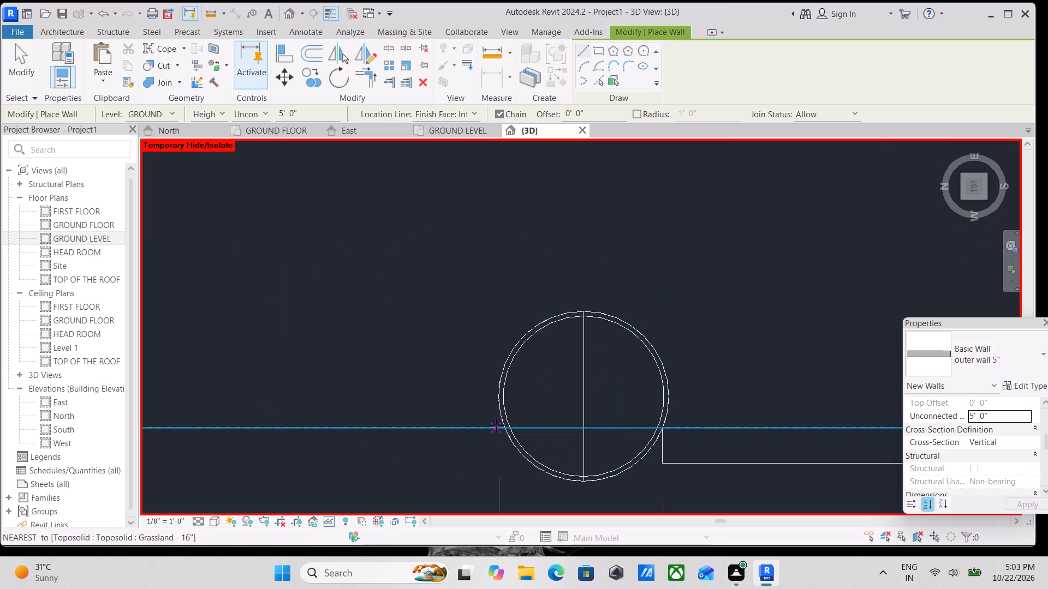
left_click(503, 425)
middle_click_drag(336, 427, 747, 411)
scroll(336, 427, "down", 1)
scroll(397, 402, "down", 2)
middle_click_drag(397, 402, 829, 423)
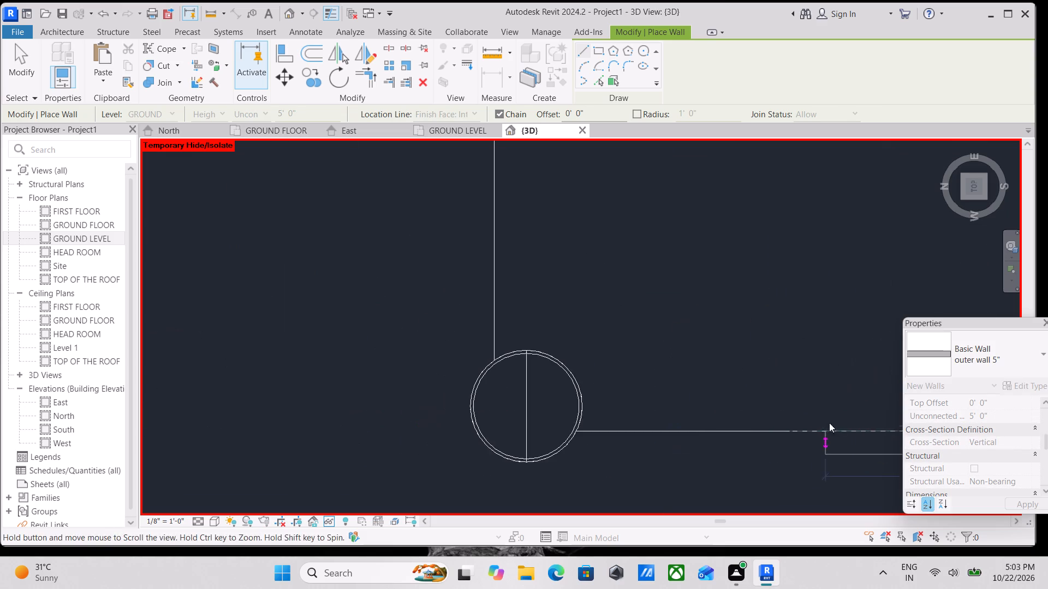
left_click(581, 428)
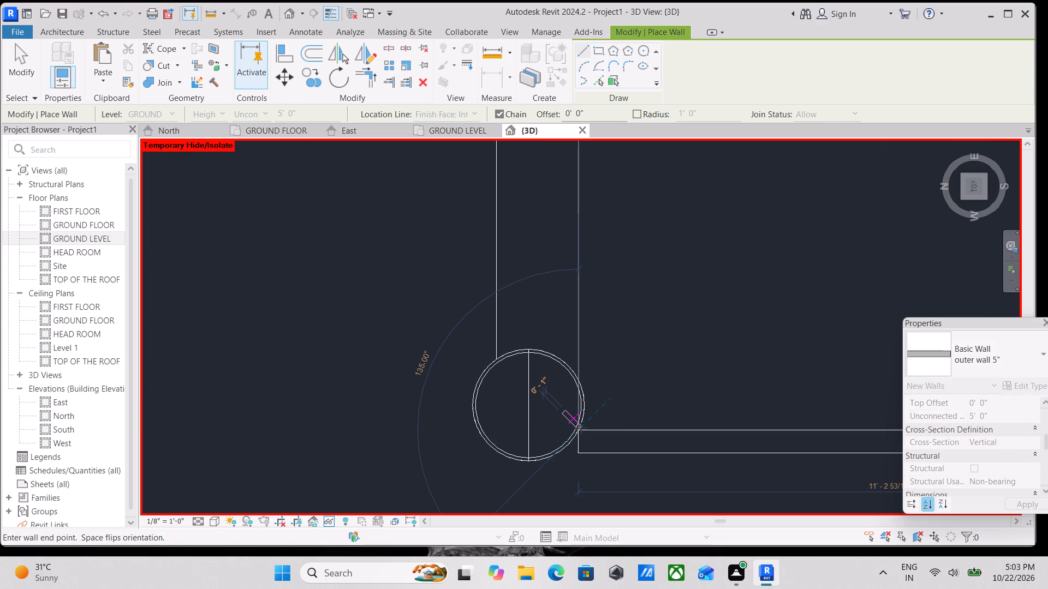
key("Escape")
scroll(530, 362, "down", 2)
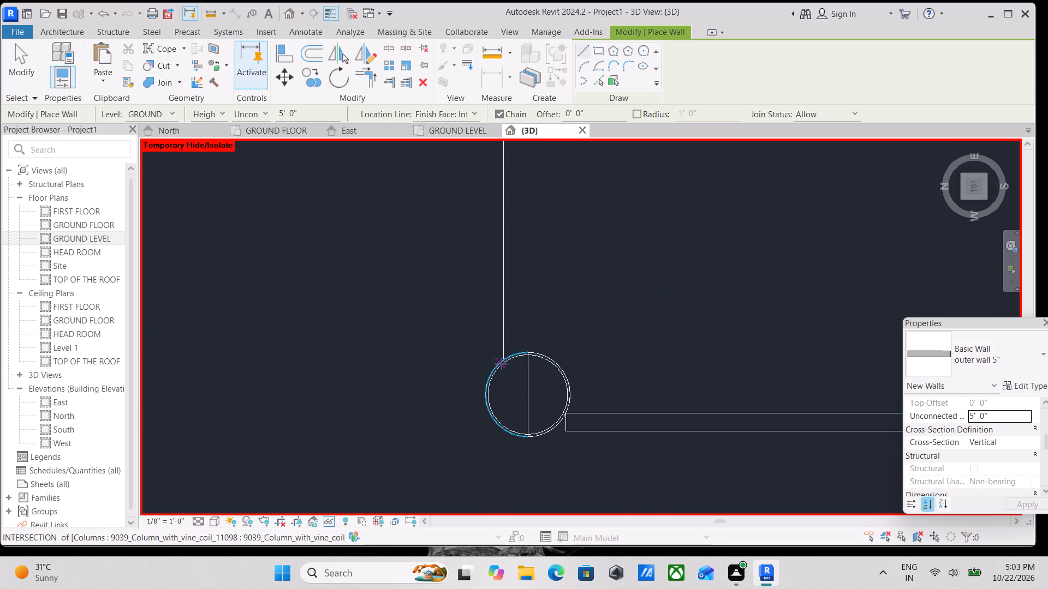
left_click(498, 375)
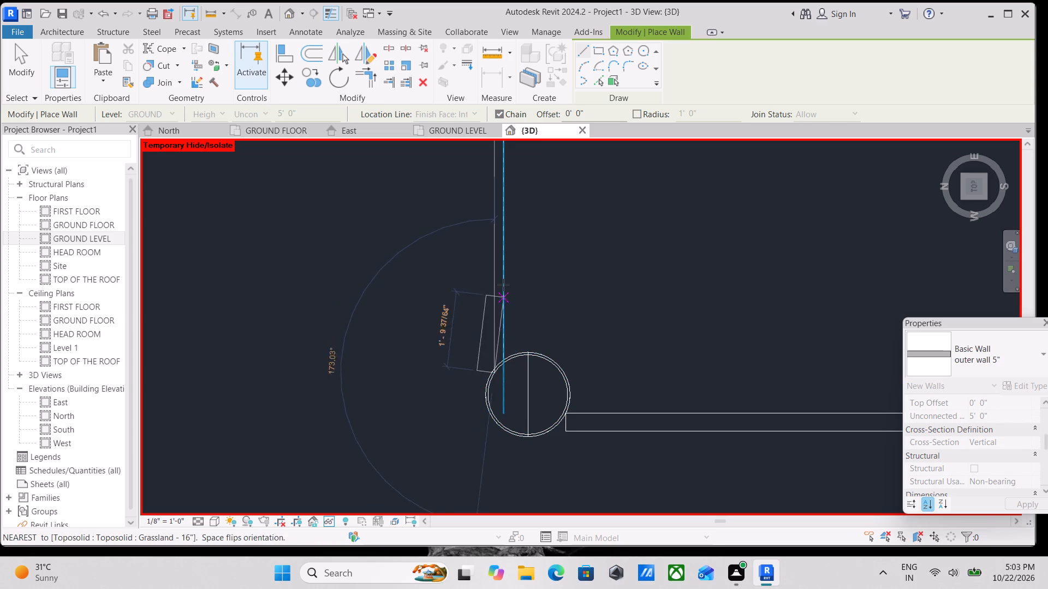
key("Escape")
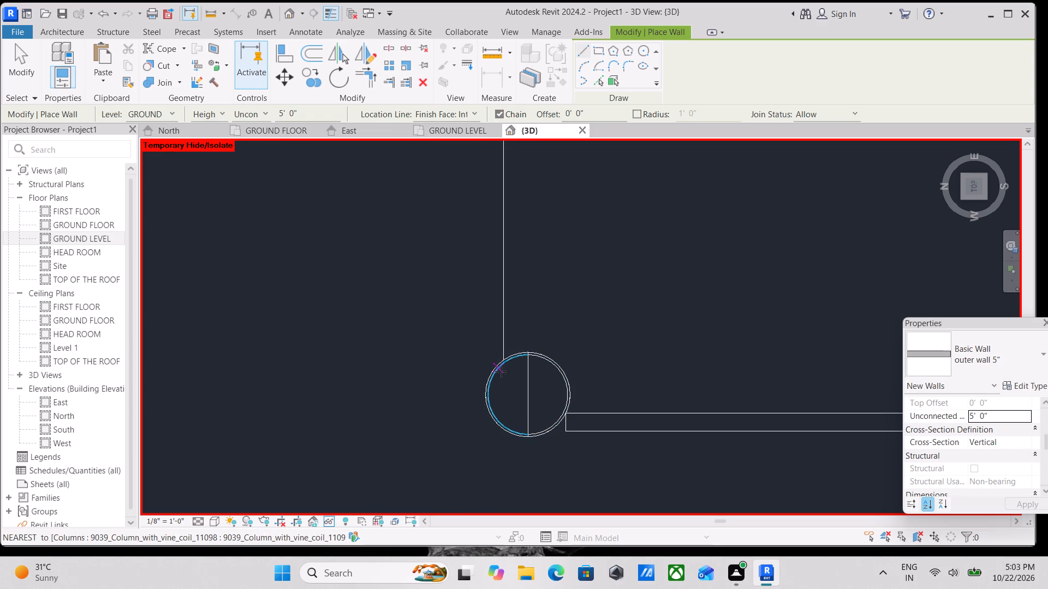
Draw a short wall about 1'-1" long along the north edge at the northwest corner column, flipped to the outer side.
left_click(504, 353)
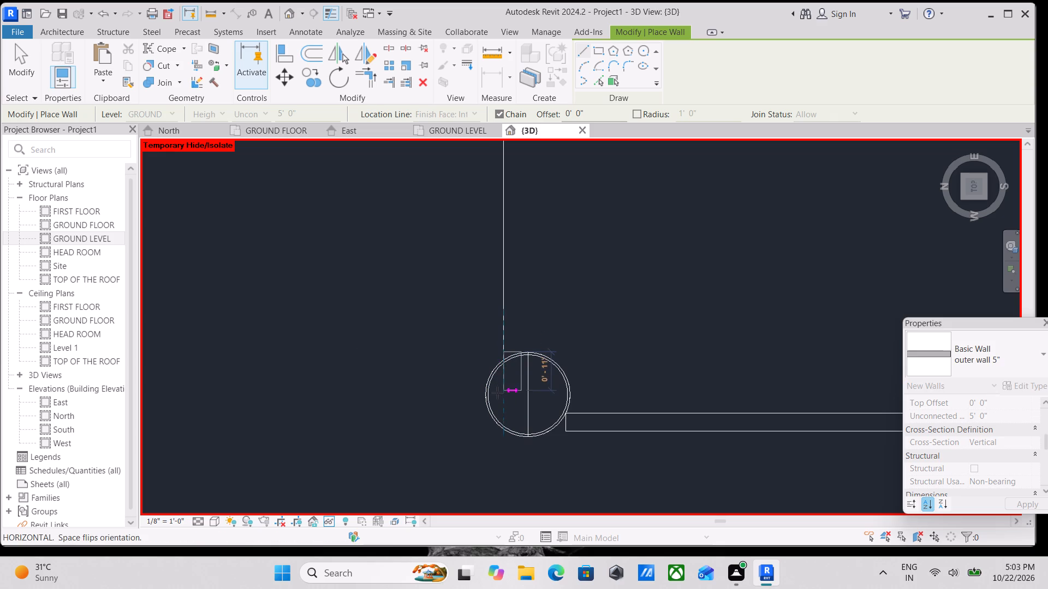
key("space")
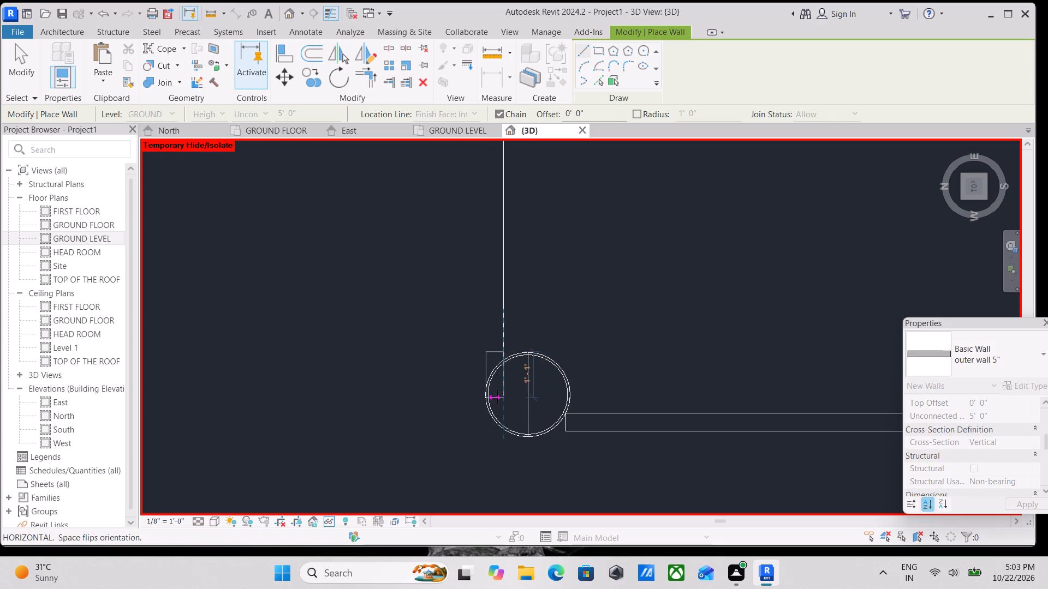
left_click(497, 396)
key("Escape")
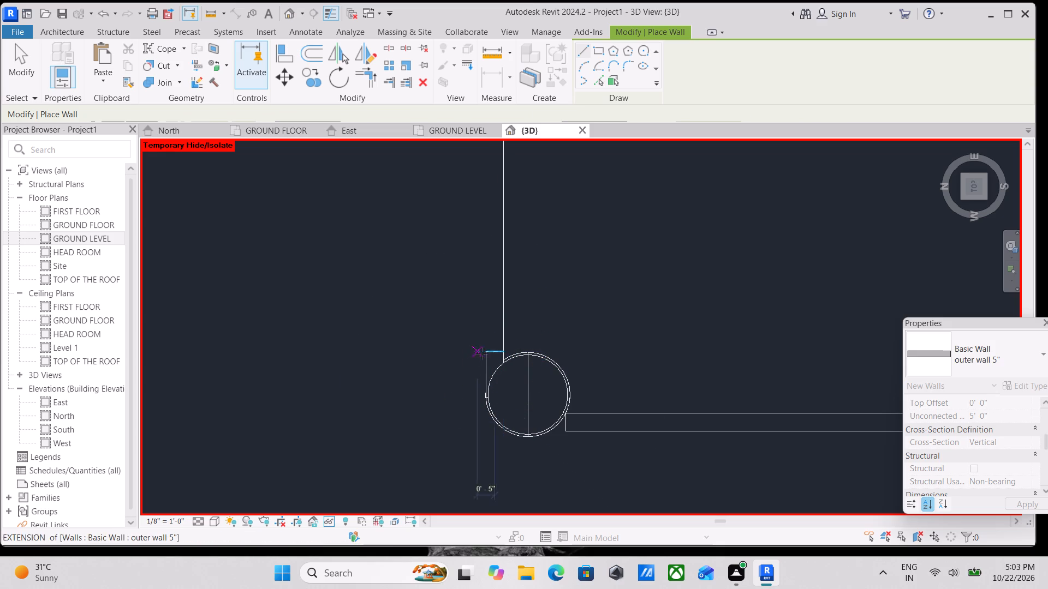
scroll(507, 342, "up", 3)
key("Escape")
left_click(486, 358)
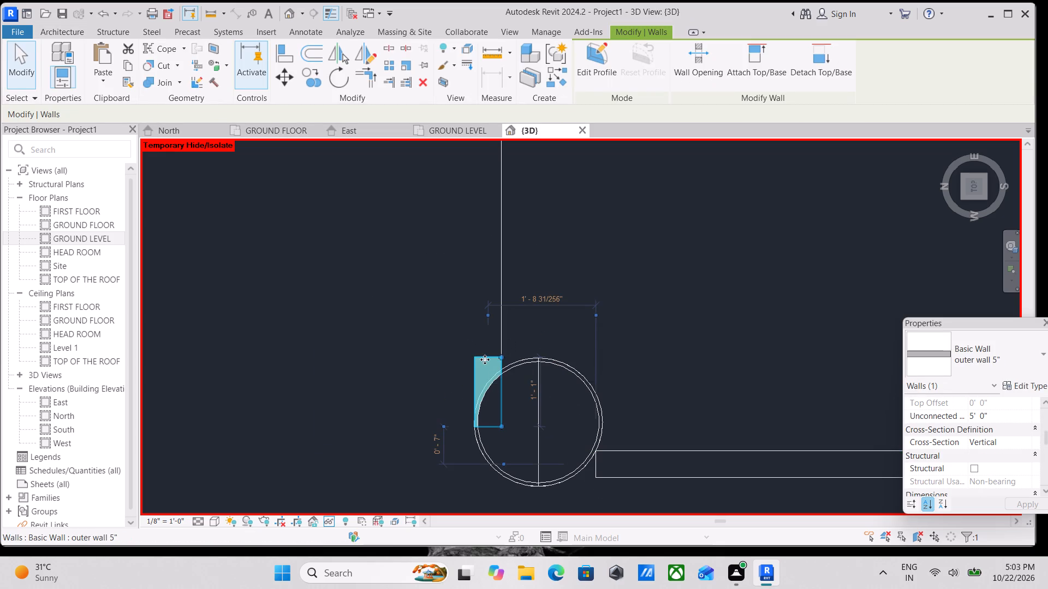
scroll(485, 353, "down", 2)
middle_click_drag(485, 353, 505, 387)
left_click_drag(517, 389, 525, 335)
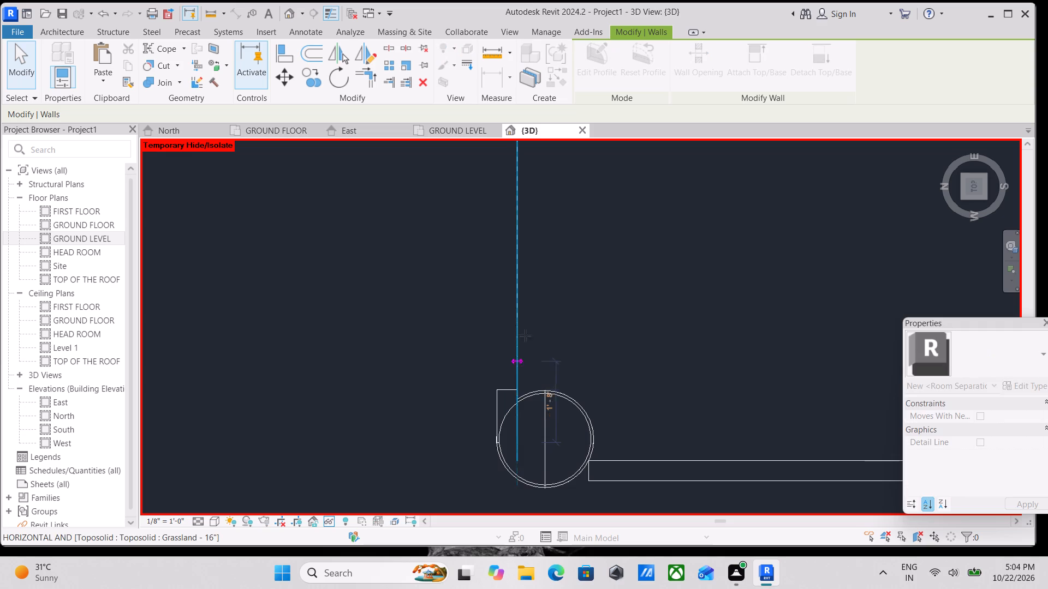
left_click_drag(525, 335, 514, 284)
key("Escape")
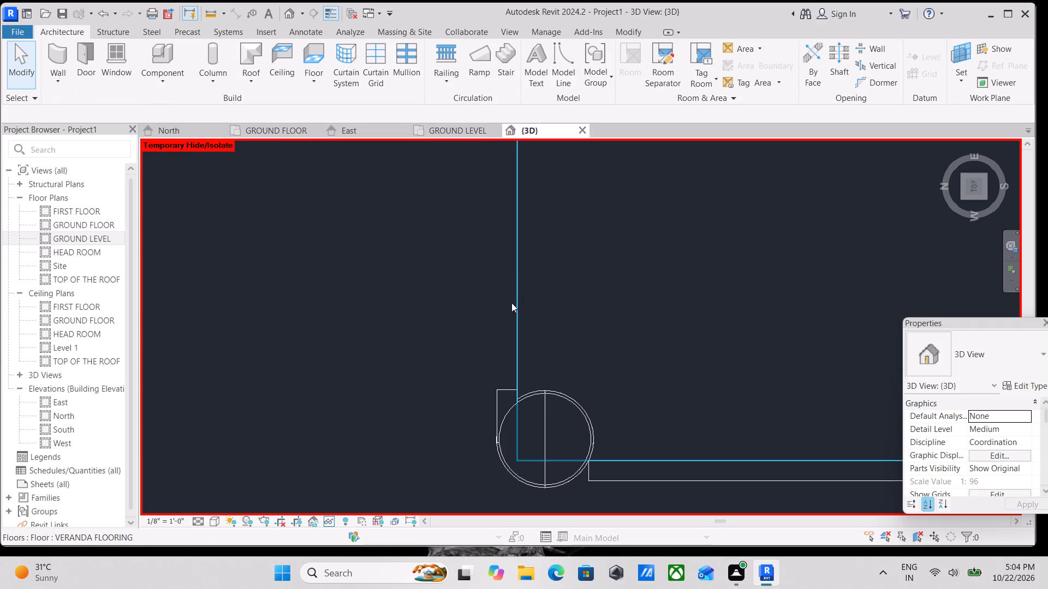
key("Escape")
Stretch the short wall's east end along the north edge to the house's northeast corner, making it about 35'-0" long.
left_click(499, 386)
left_click_drag(515, 388, 521, 190)
scroll(521, 190, "down", 2)
middle_click_drag(521, 191, 513, 232)
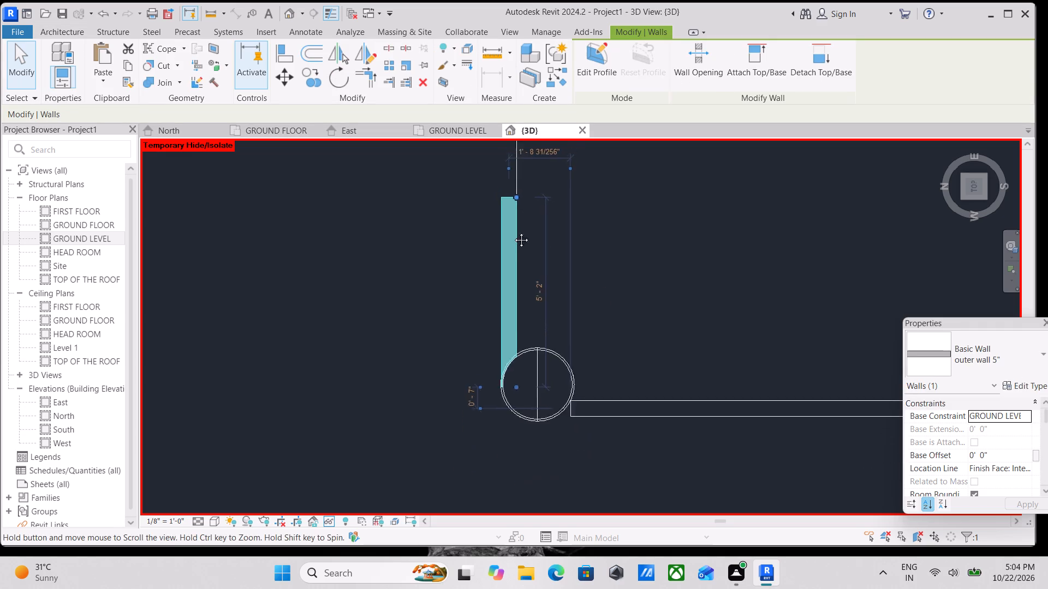
middle_click_drag(513, 232, 508, 393)
scroll(517, 378, "down", 6)
middle_click_drag(517, 378, 517, 407)
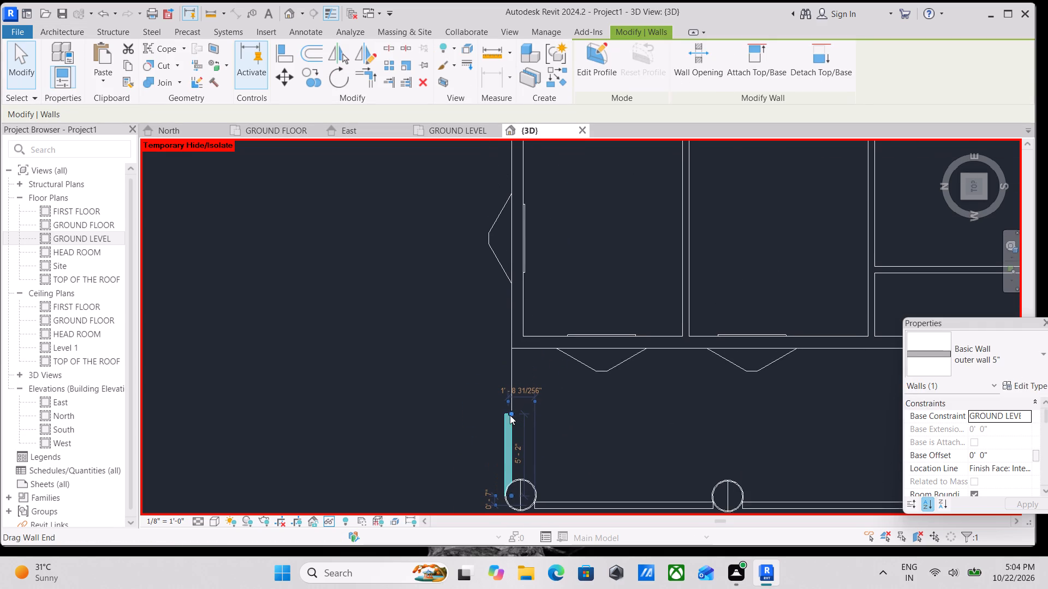
left_click_drag(511, 414, 526, 253)
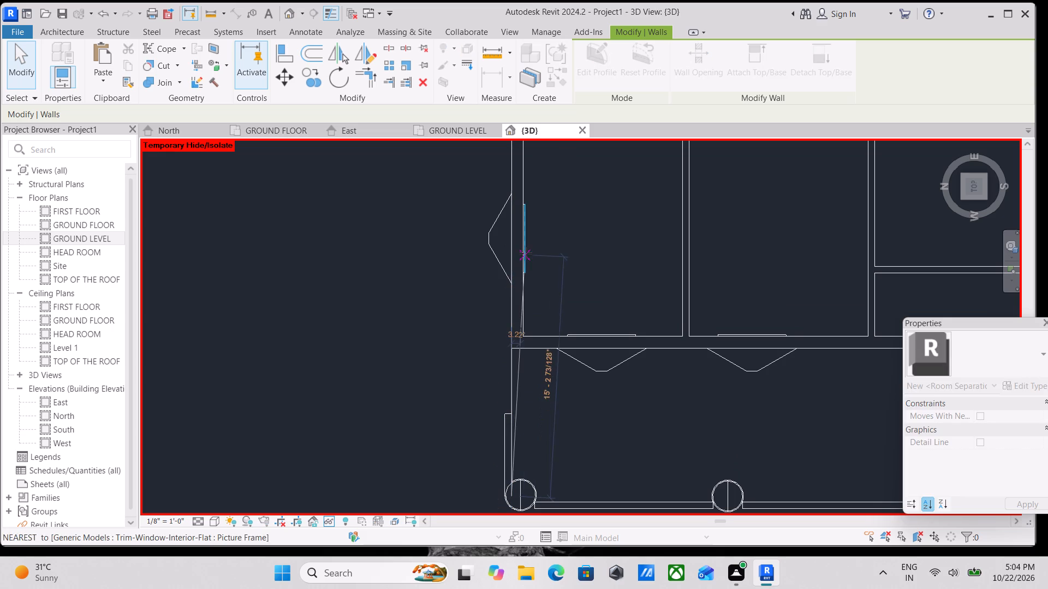
left_click_drag(526, 253, 509, 208)
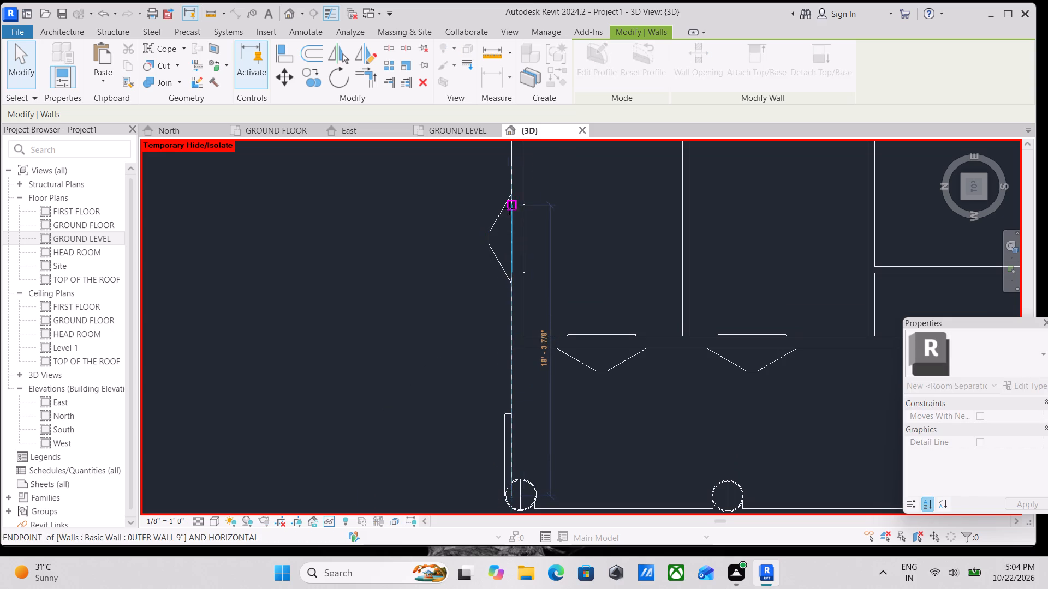
middle_click_drag(509, 208, 504, 341)
left_click_drag(505, 335, 514, 222)
scroll(514, 222, "down", 1)
middle_click_drag(514, 223, 506, 299)
scroll(507, 290, "down", 1)
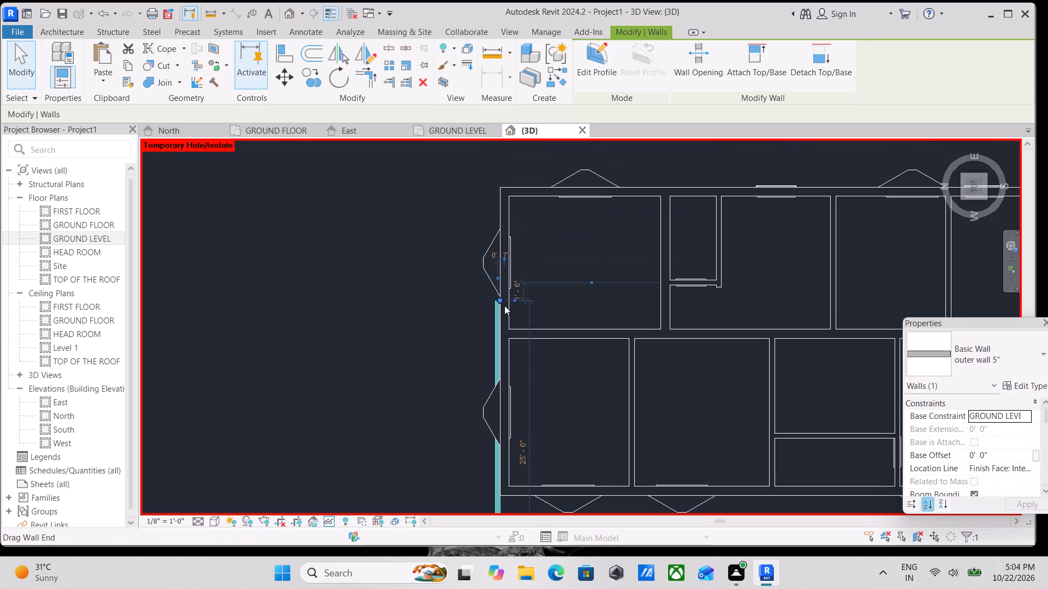
left_click_drag(496, 300, 502, 257)
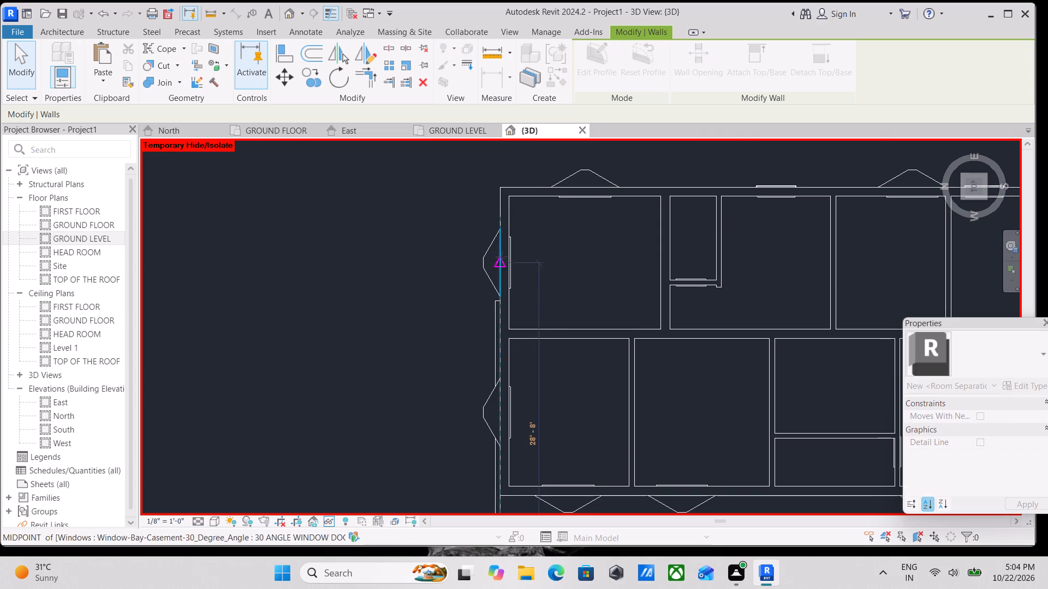
left_click_drag(502, 257, 507, 184)
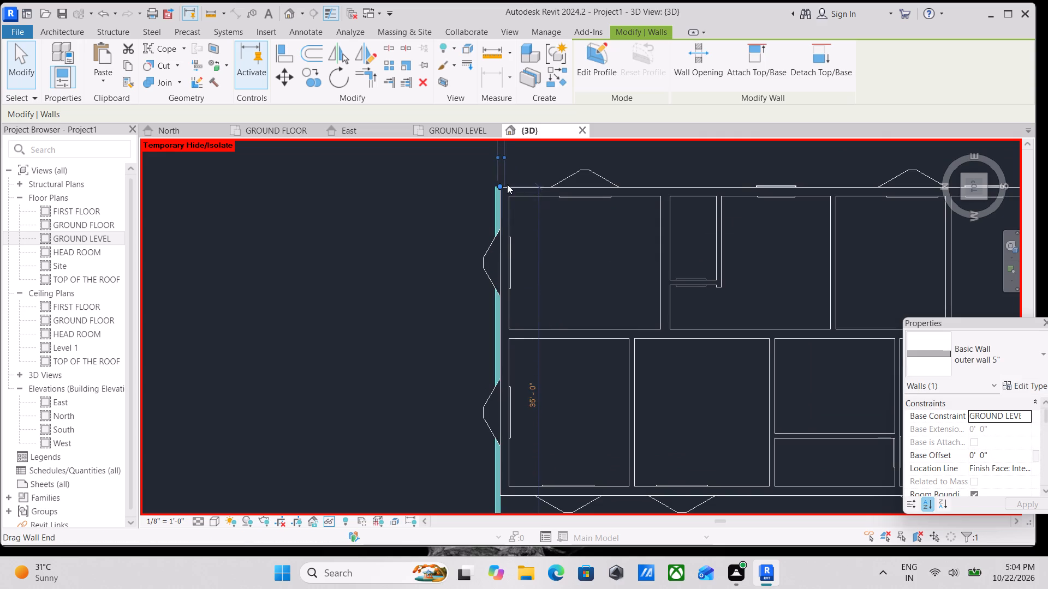
scroll(507, 184, "down", 8)
key("Escape")
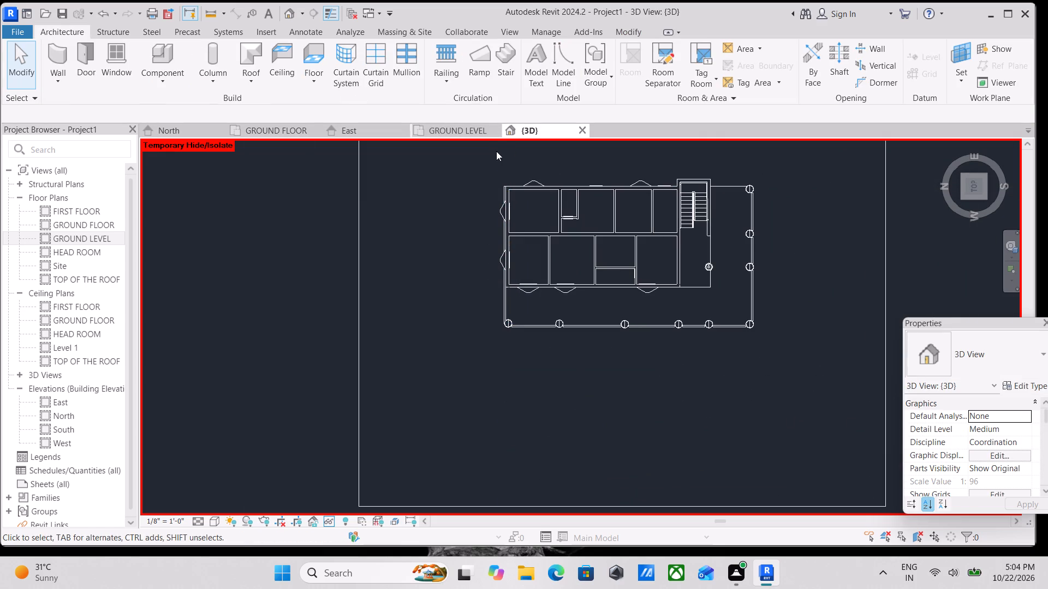
Examine the veranda walls in 3D along the north and west sides and where they meet the columns.
scroll(525, 203, "down", 6)
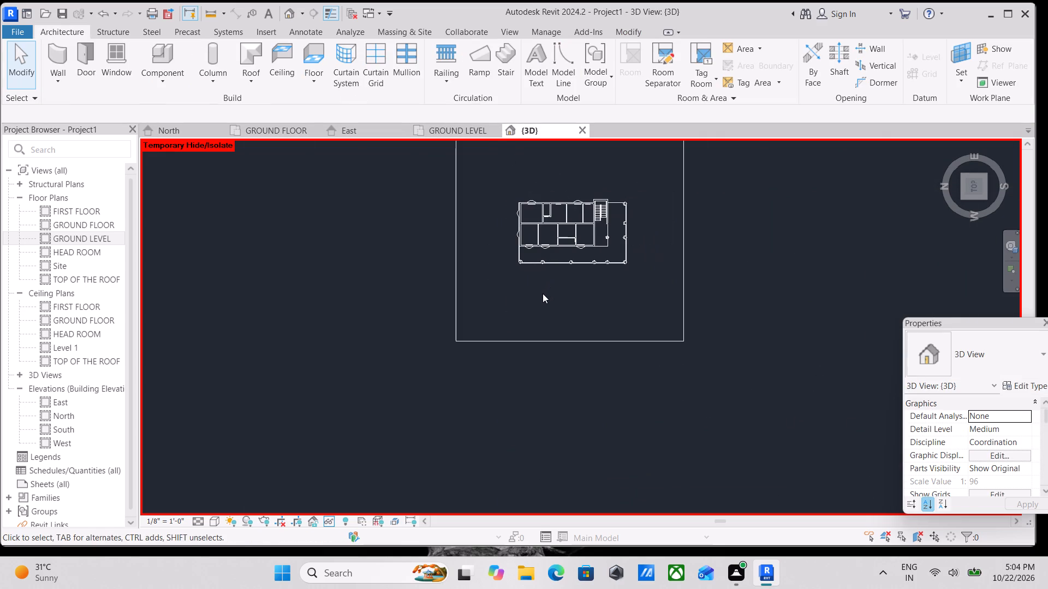
middle_click_drag(540, 298, 644, 109, "shift")
middle_click_drag(634, 247, 650, 112, "shift")
scroll(630, 235, "up", 1, "shift")
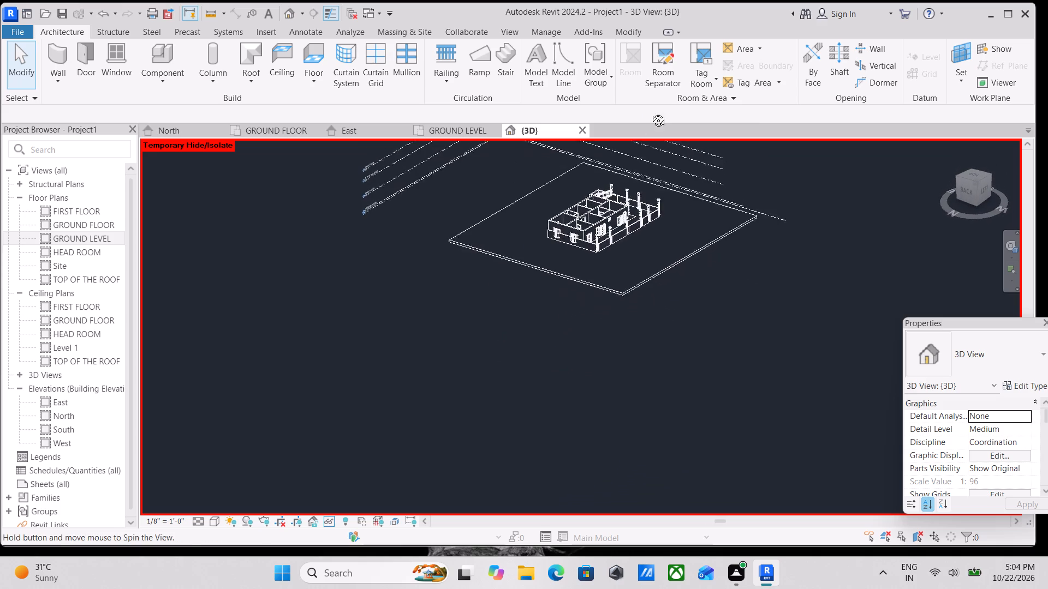
middle_click_drag(650, 112, 651, 112, "shift")
scroll(616, 222, "up", 17)
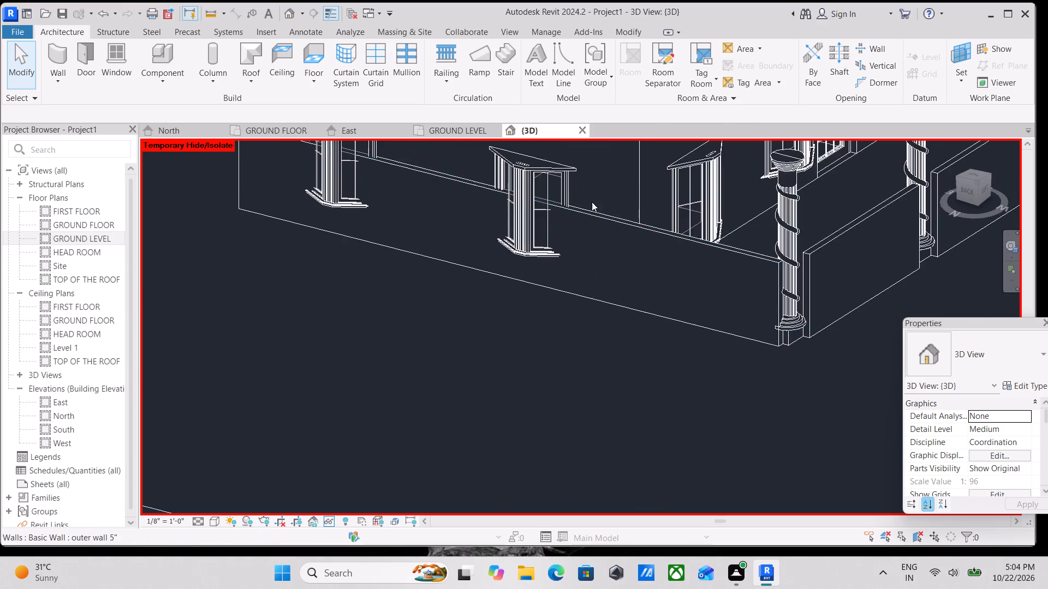
scroll(594, 199, "down", 1)
middle_click_drag(594, 200, 587, 246)
left_click(688, 293)
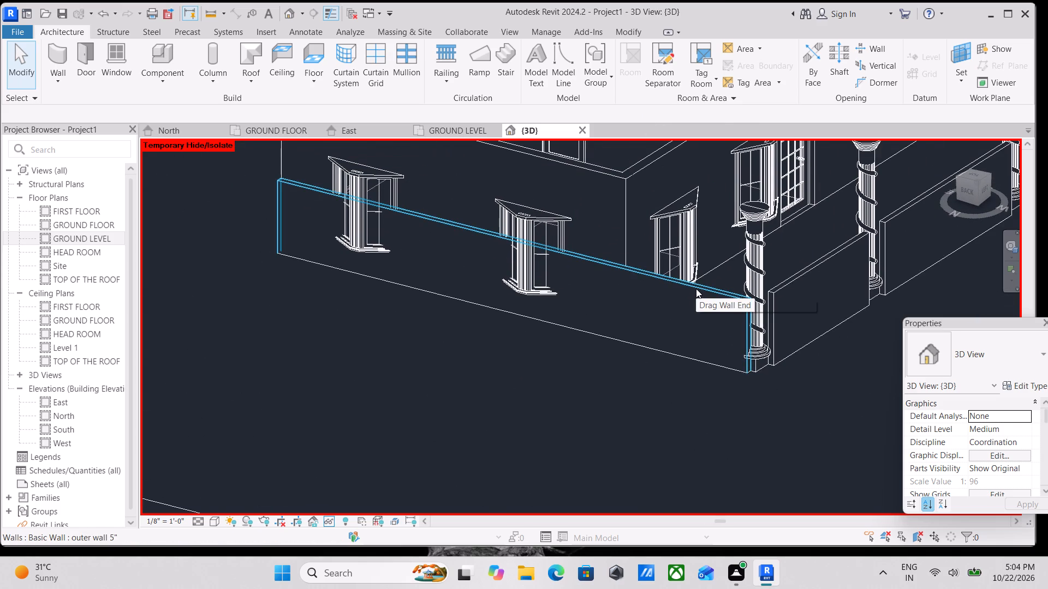
middle_click_drag(874, 321, 665, 410)
middle_click_drag(831, 255, 741, 337)
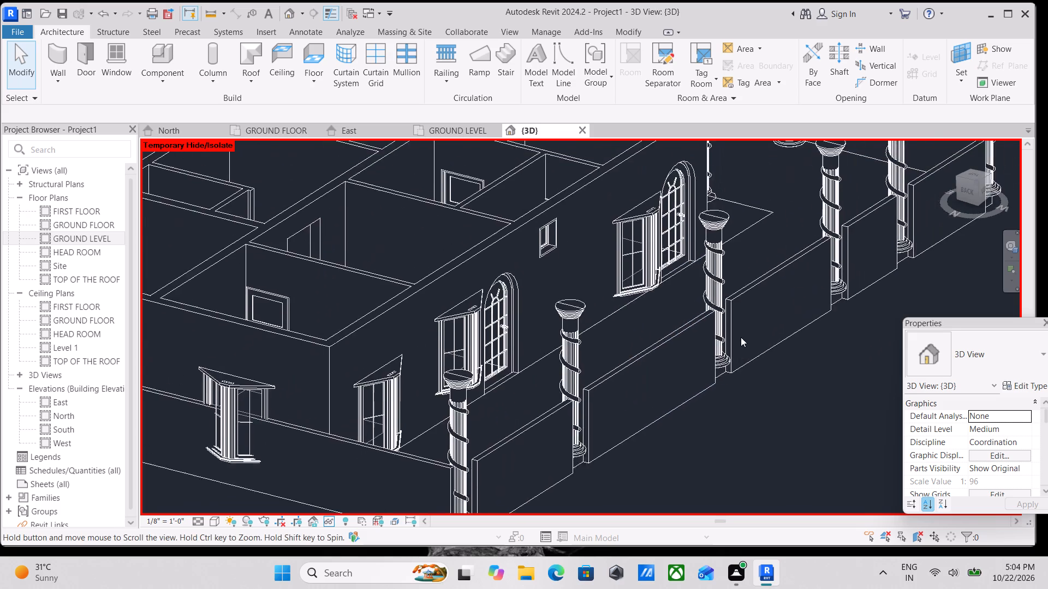
middle_click_drag(741, 337, 741, 337)
scroll(745, 335, "up", 4)
scroll(747, 346, "down", 1)
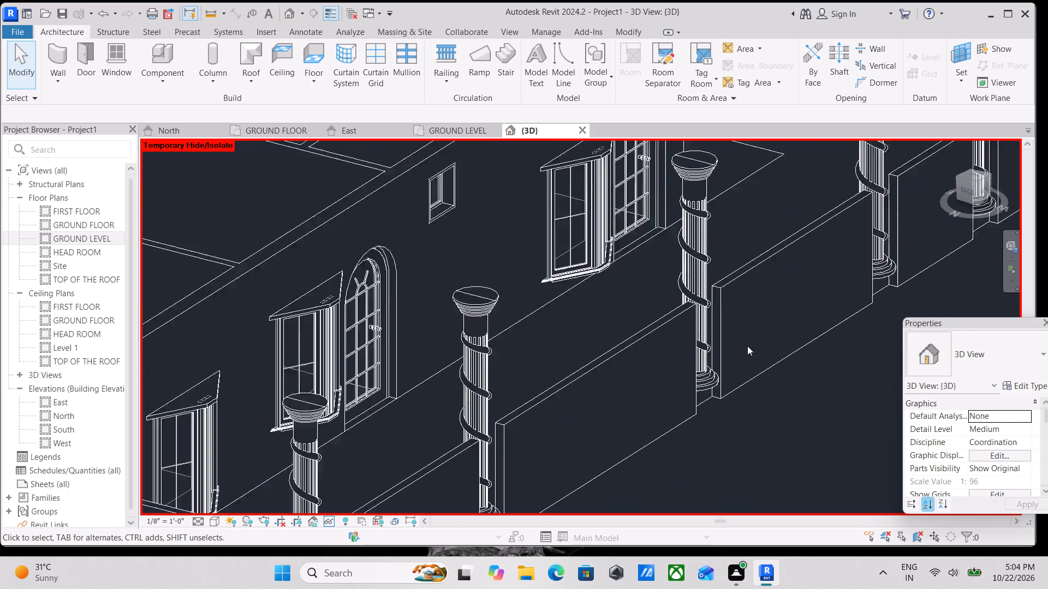
scroll(747, 346, "down", 6)
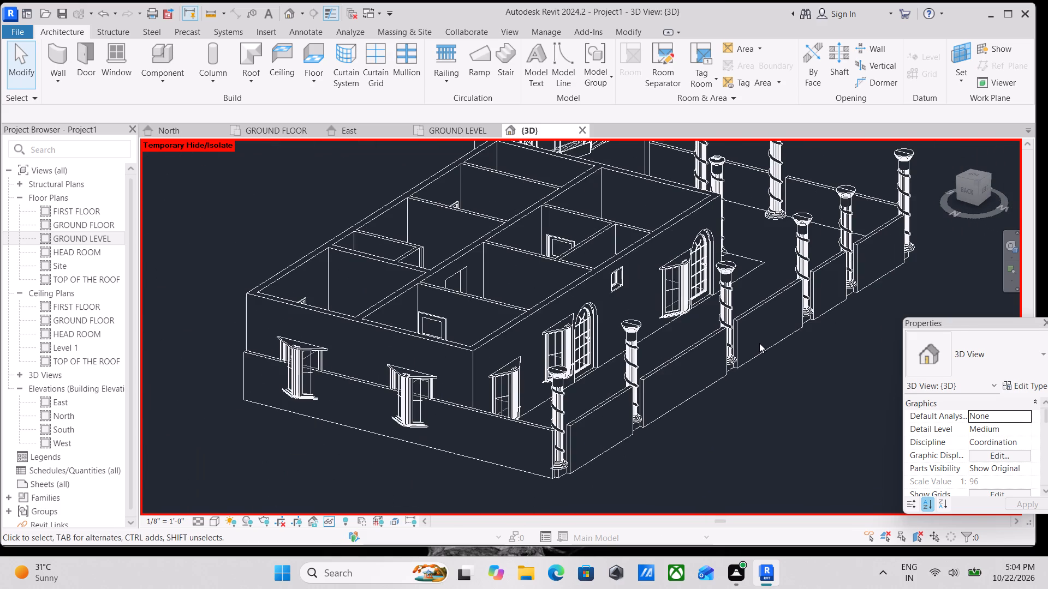
scroll(759, 343, "down", 2)
middle_click_drag(759, 343, 582, 441)
scroll(621, 413, "up", 8)
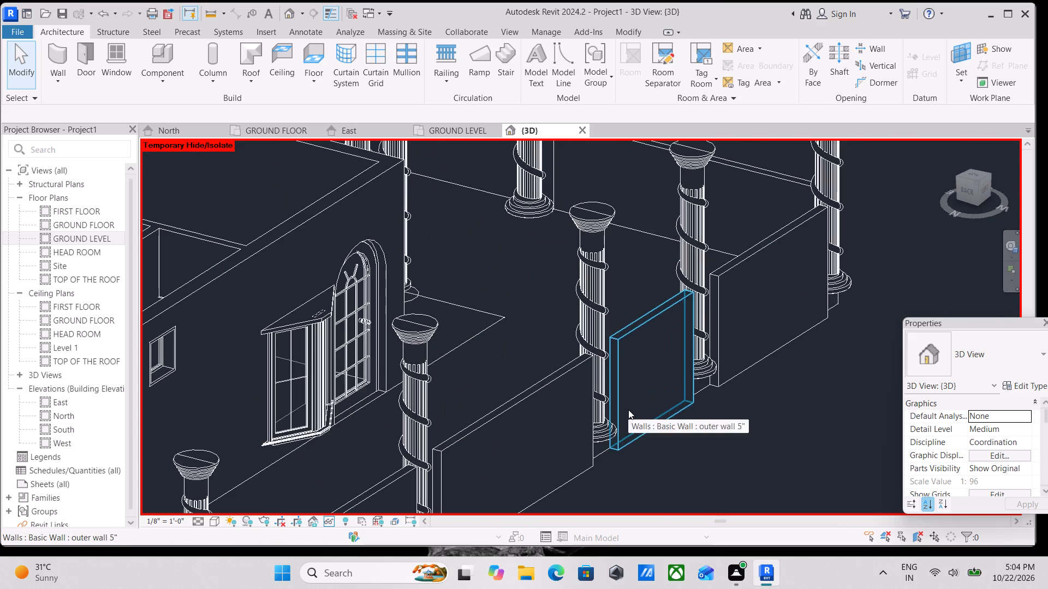
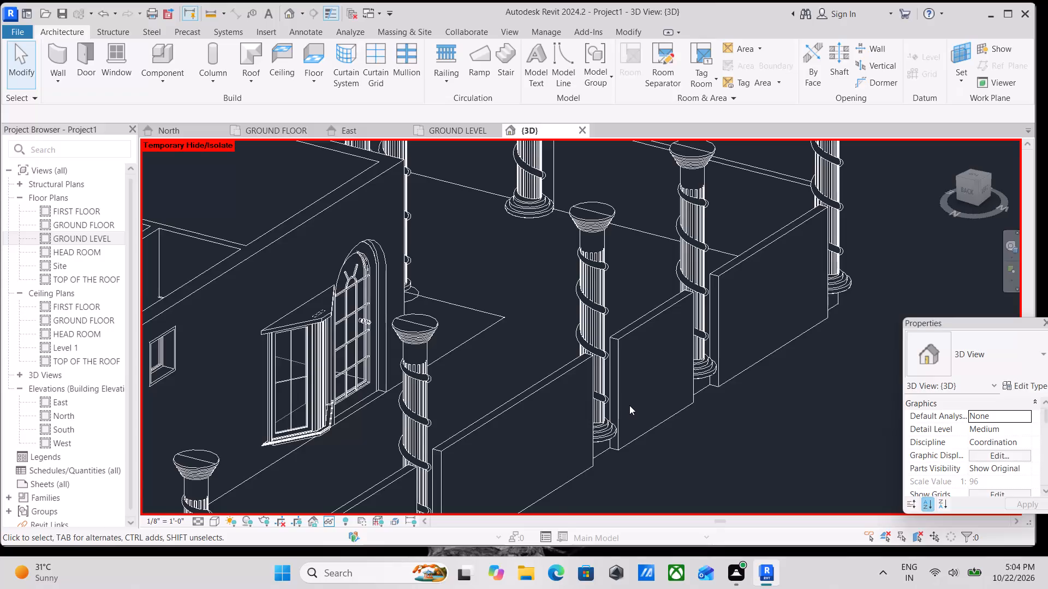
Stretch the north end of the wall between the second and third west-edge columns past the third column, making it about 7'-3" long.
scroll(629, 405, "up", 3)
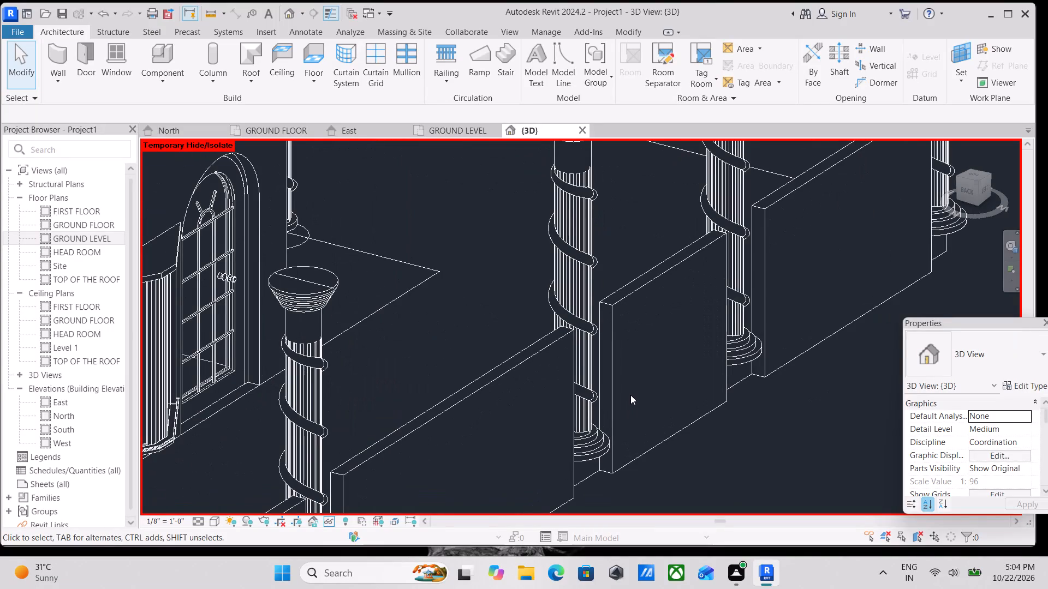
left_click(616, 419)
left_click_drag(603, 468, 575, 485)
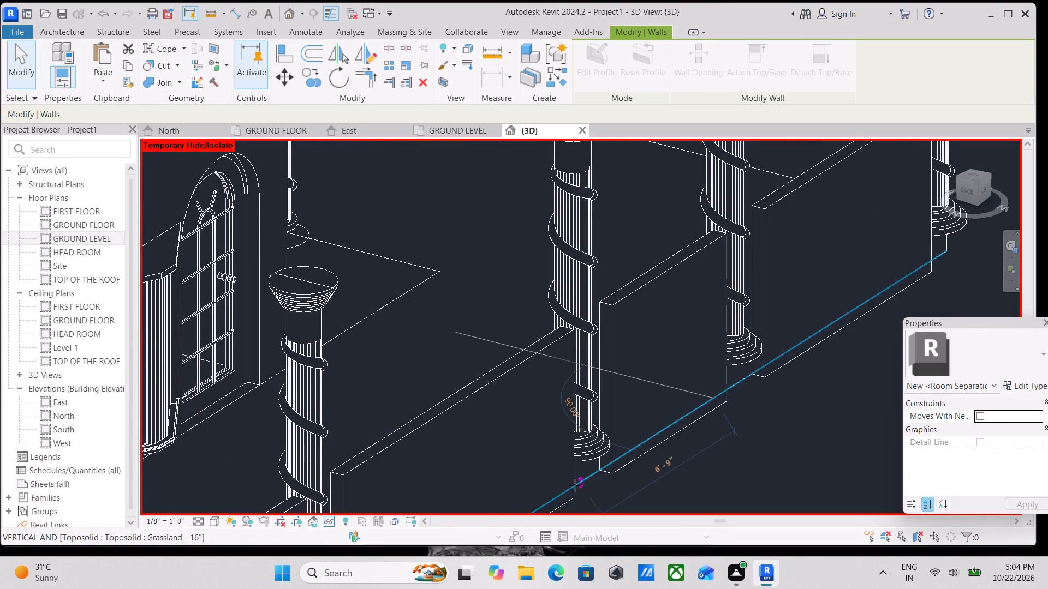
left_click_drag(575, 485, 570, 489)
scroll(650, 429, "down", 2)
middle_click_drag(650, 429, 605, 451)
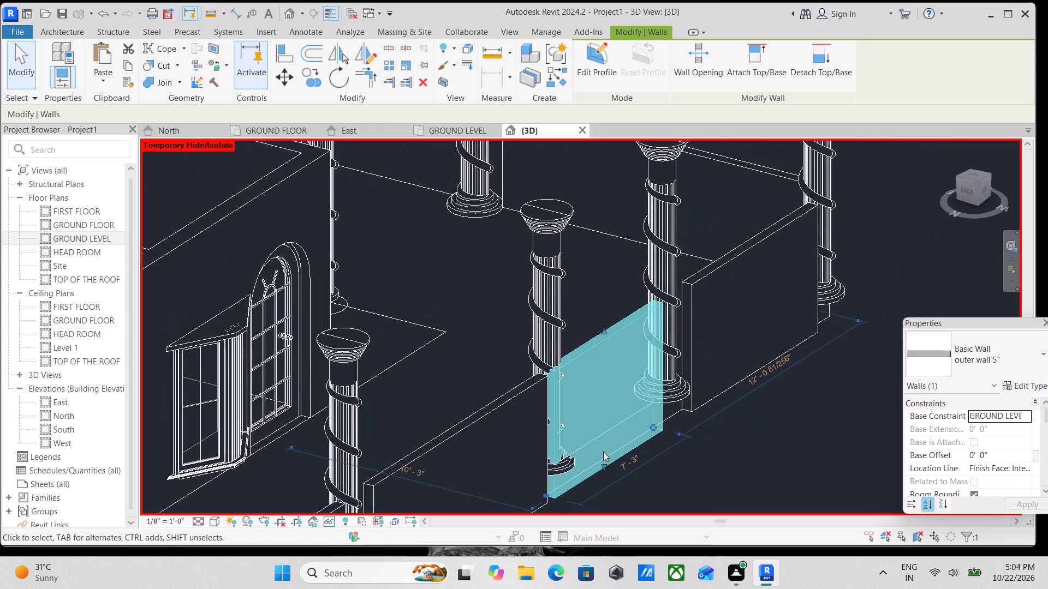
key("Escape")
Delete the long outer wall along the veranda's north edge.
scroll(603, 452, "down", 2)
middle_click_drag(611, 446, 405, 271, "shift")
scroll(400, 280, "down", 2)
middle_click_drag(400, 283, 655, 272)
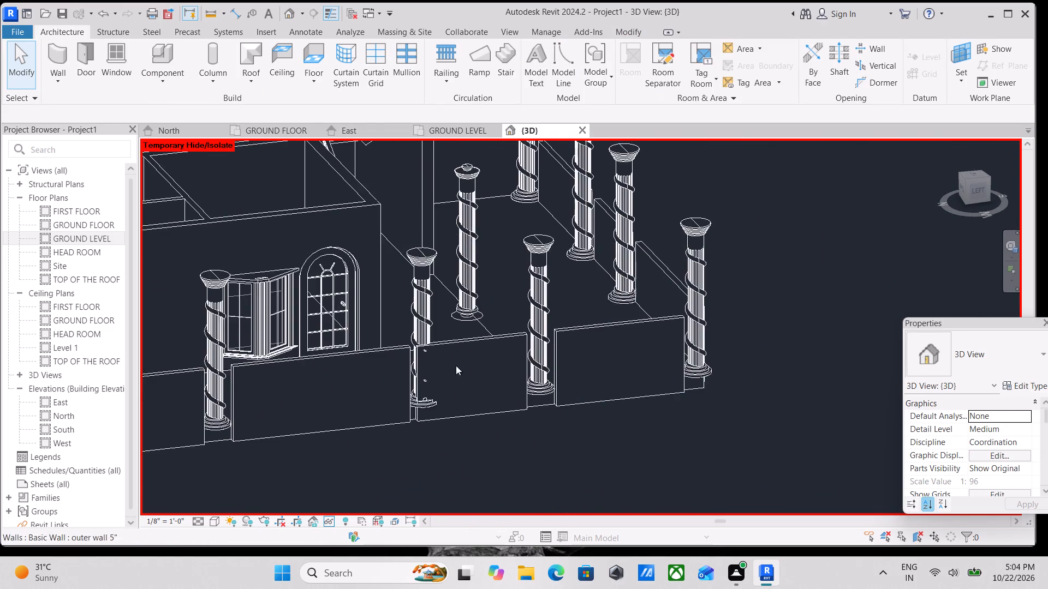
middle_click_drag(415, 376, 589, 342)
middle_click_drag(389, 381, 586, 325)
middle_click_drag(370, 335, 487, 414)
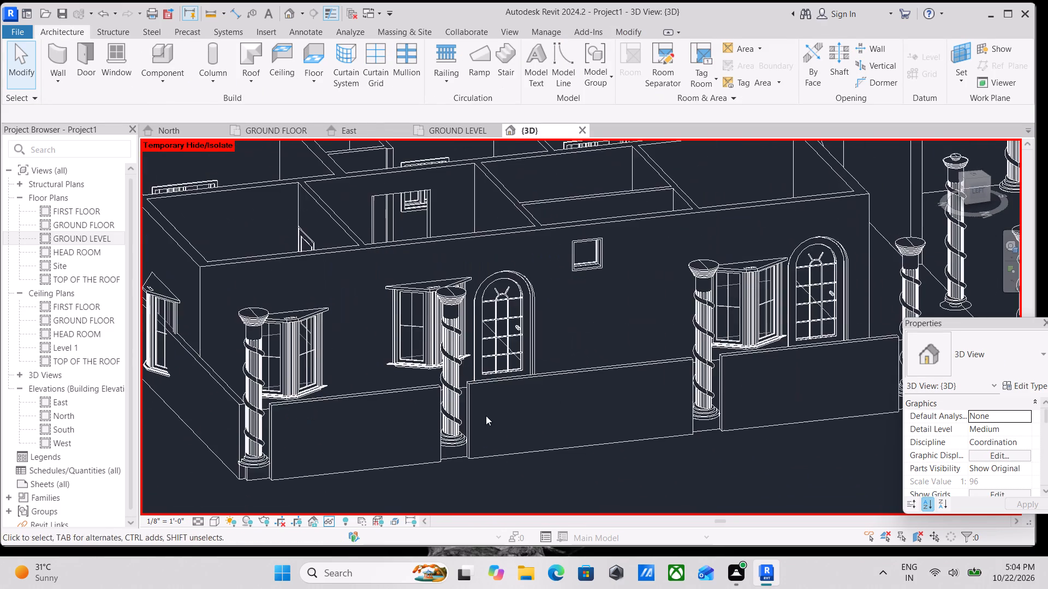
middle_click_drag(370, 401, 468, 429)
scroll(336, 441, "up", 3)
middle_click_drag(336, 424, 381, 472)
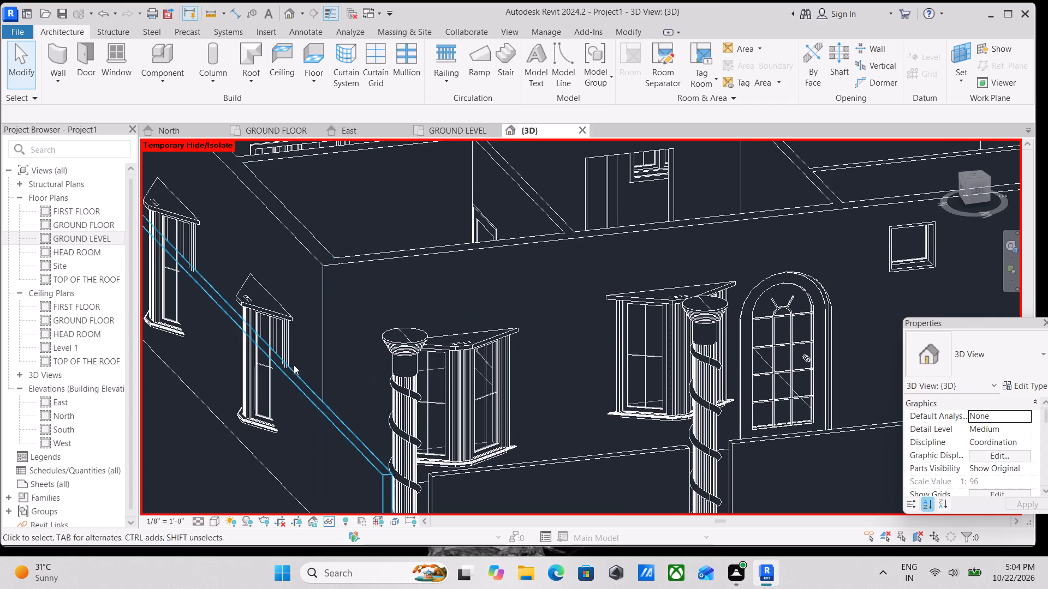
scroll(269, 357, "up", 3)
scroll(383, 458, "down", 2)
middle_click_drag(383, 458, 406, 360)
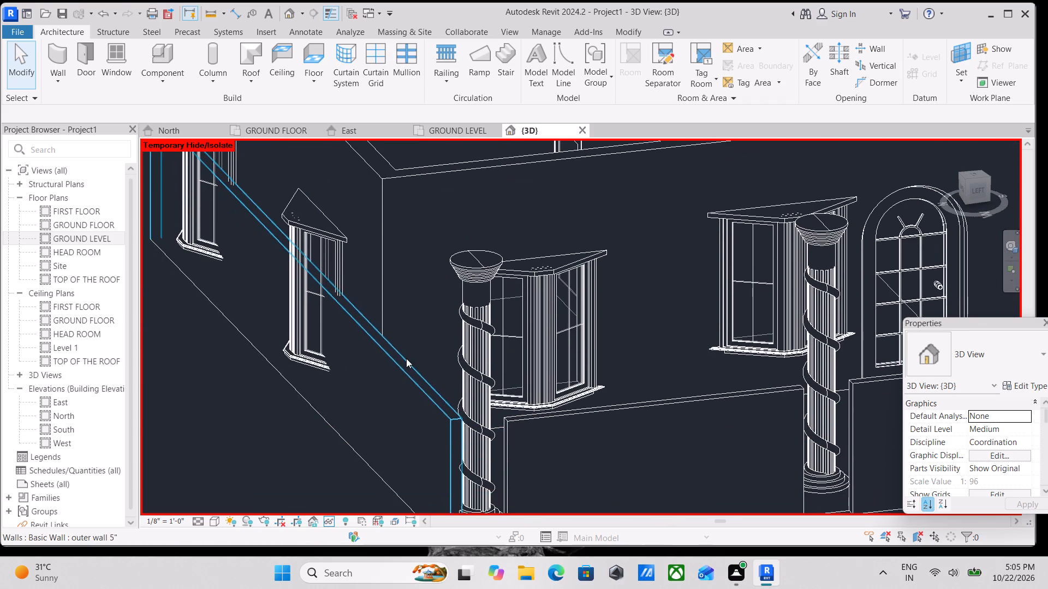
left_click(404, 372)
right_click(404, 372)
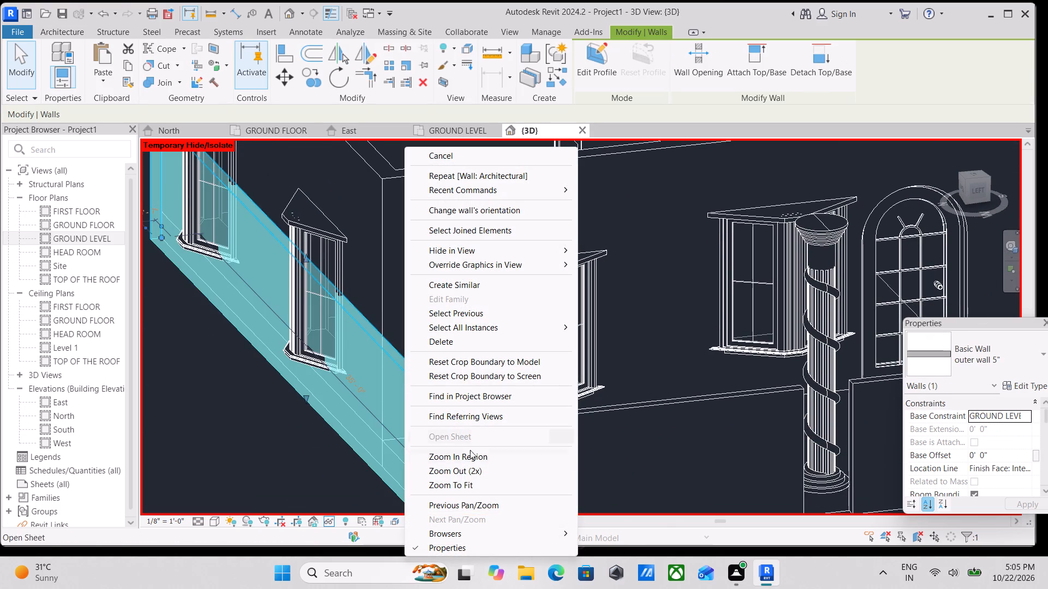
left_click(468, 341)
Delete the two southernmost west-edge veranda walls, between the southwest corner column and the third column.
scroll(457, 347, "down", 3)
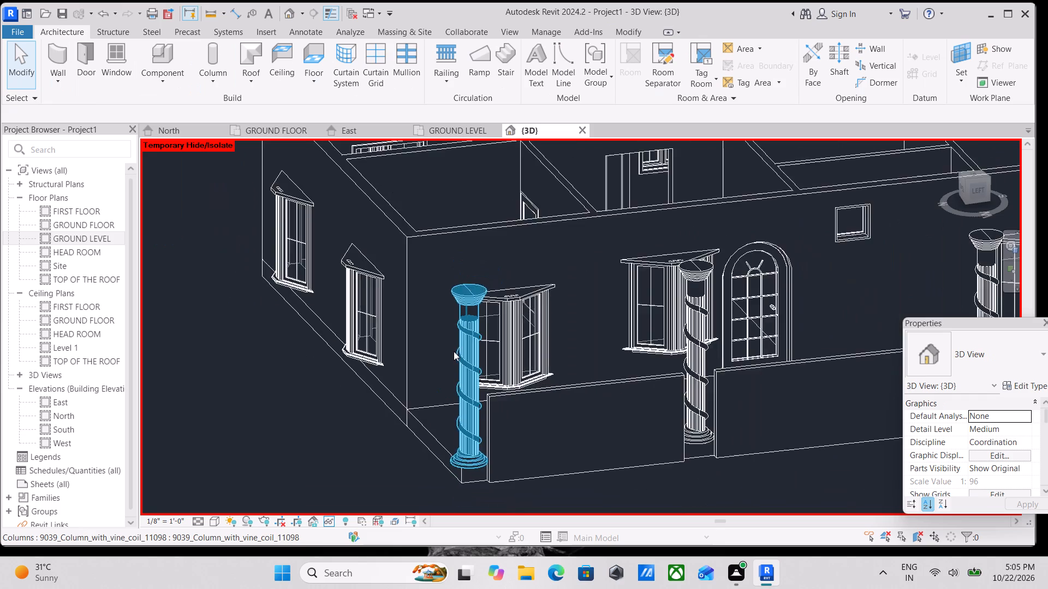
scroll(462, 369, "down", 2)
middle_click(462, 370)
scroll(462, 370, "down", 1)
middle_click_drag(462, 370, 350, 370)
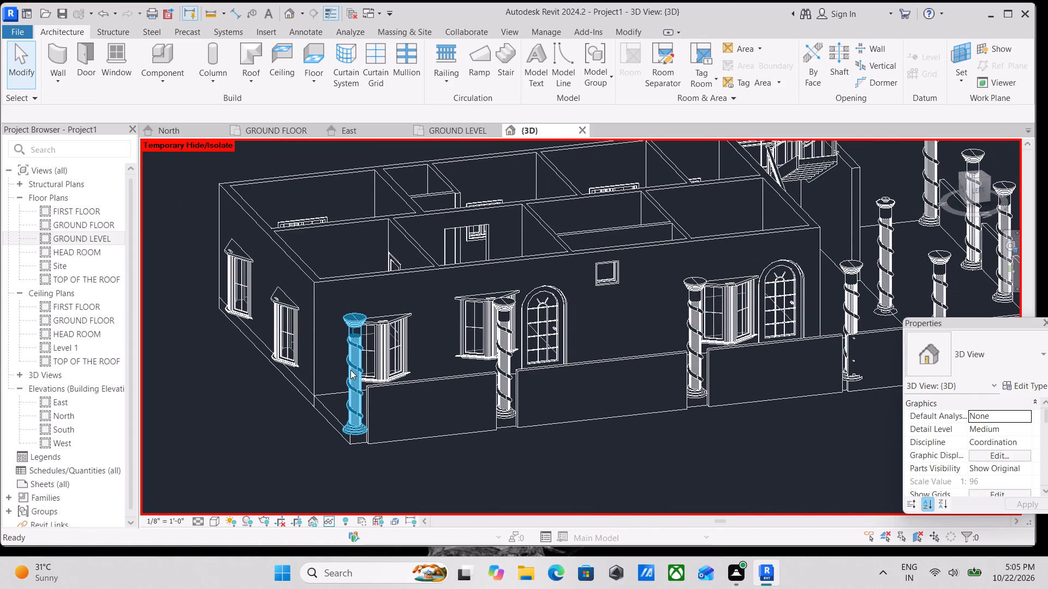
scroll(350, 370, "down", 2)
middle_click_drag(350, 370, 281, 380)
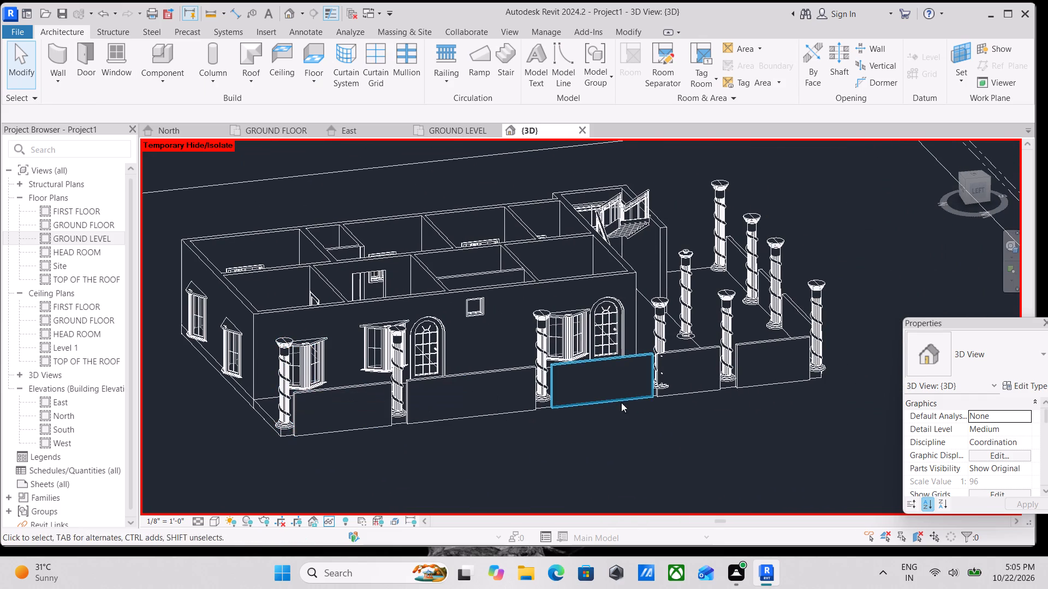
scroll(629, 398, "down", 2)
scroll(404, 389, "up", 3)
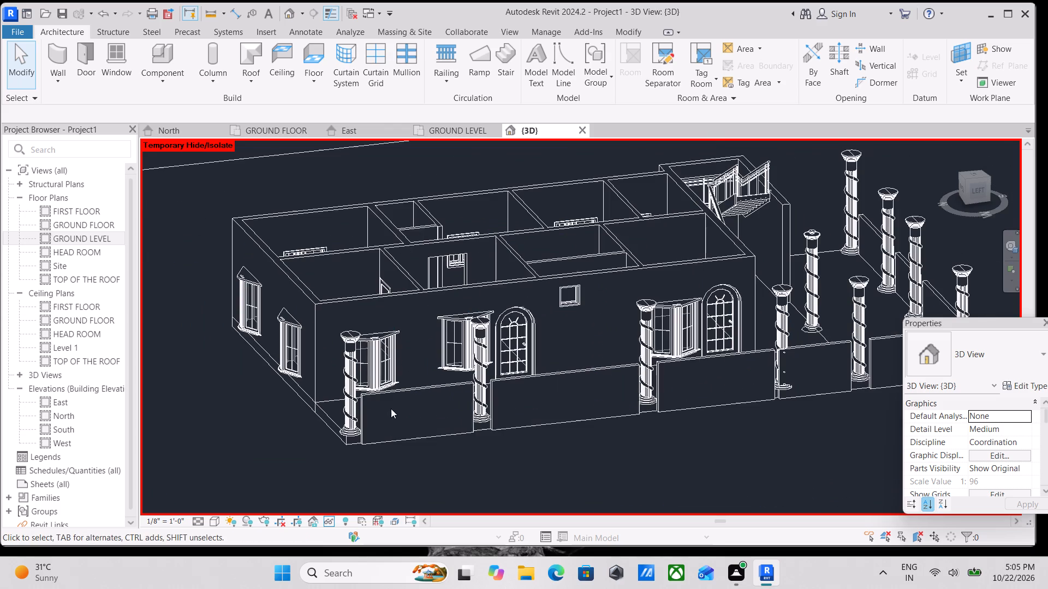
left_click(381, 391)
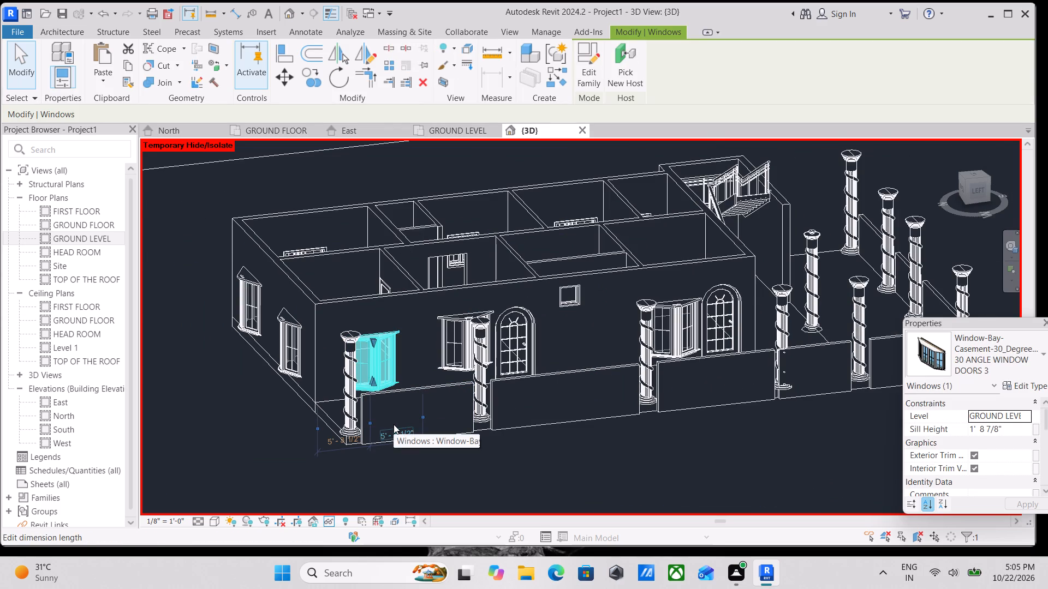
scroll(394, 424, "down", 2)
key("Escape")
middle_click_drag(702, 411, 526, 431)
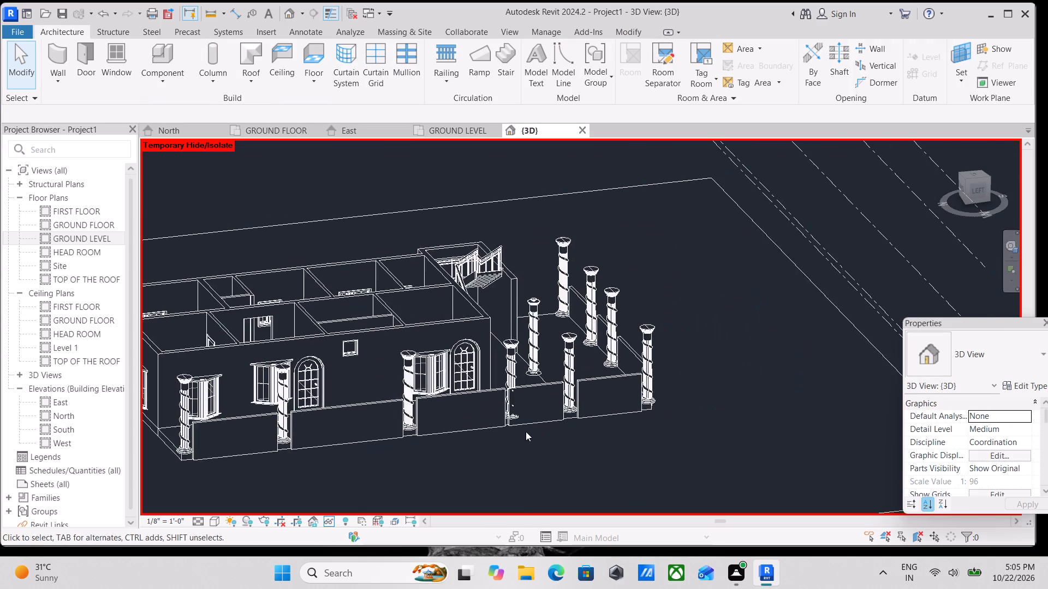
scroll(630, 401, "up", 6)
left_click(604, 341)
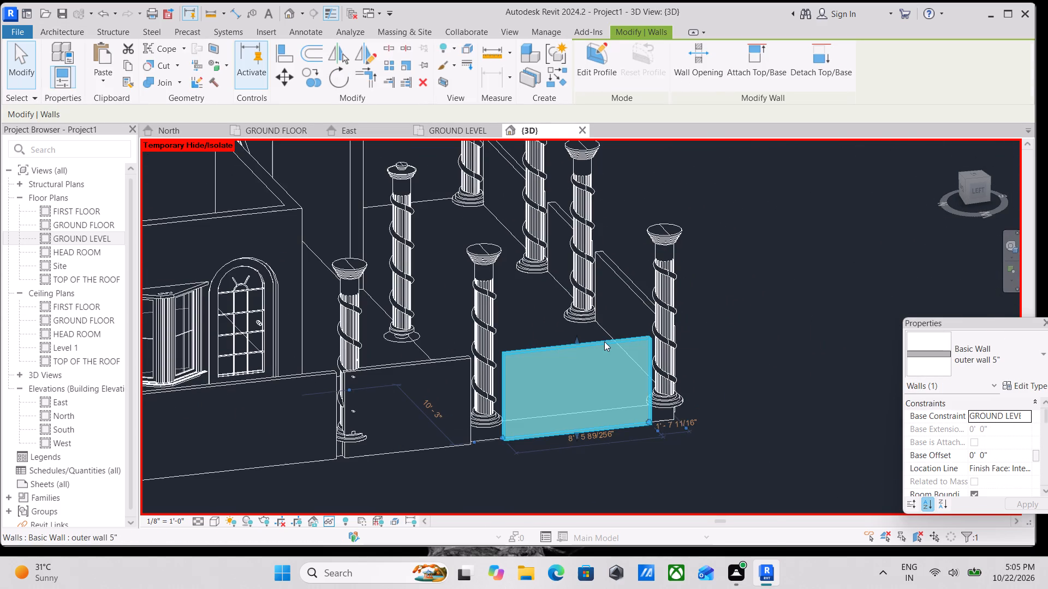
right_click(604, 341)
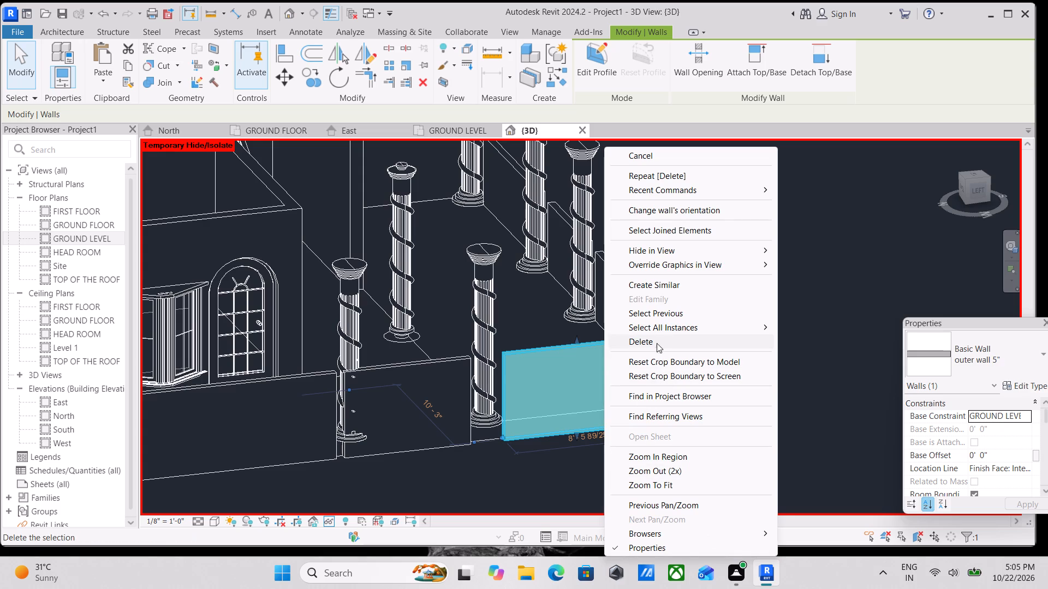
left_click(655, 339)
left_click(401, 368)
right_click(401, 368)
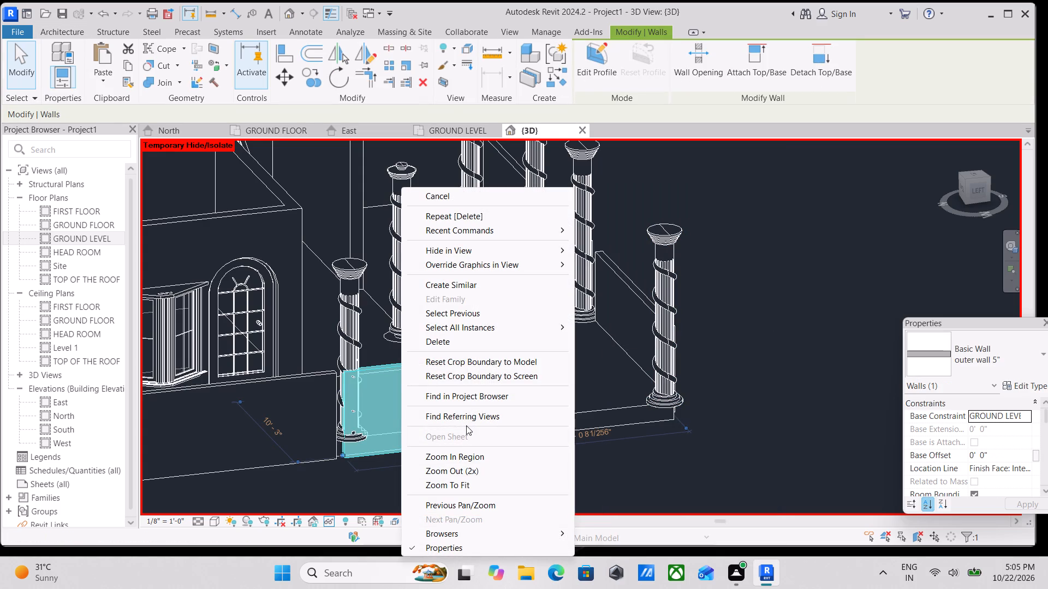
left_click(455, 338)
Delete the two west-edge veranda walls between the third and fifth columns.
scroll(502, 382, "down", 3)
middle_click_drag(505, 383, 526, 386)
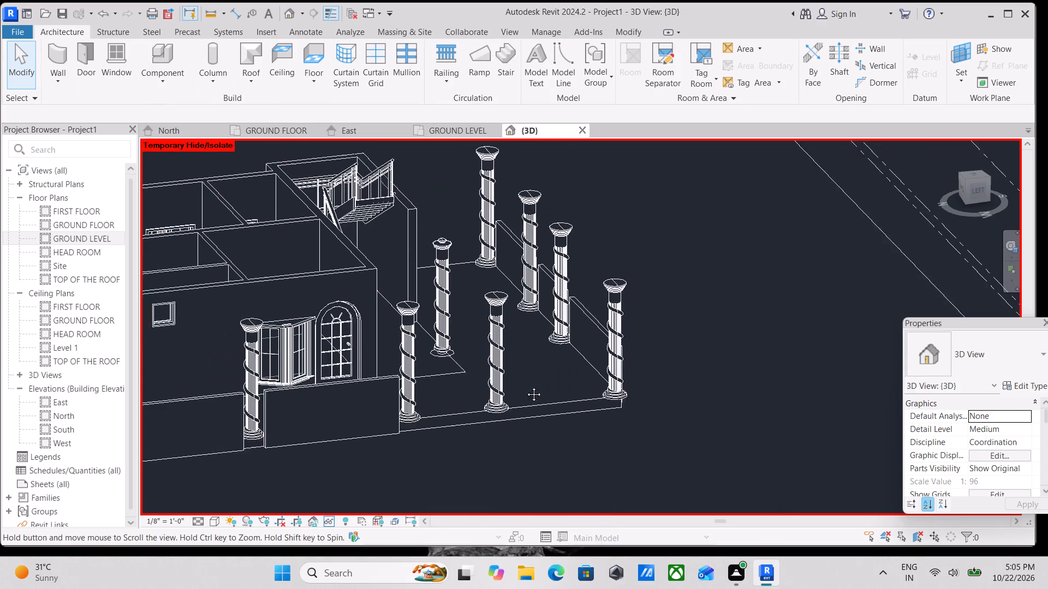
middle_click_drag(526, 386, 561, 389)
middle_click_drag(477, 335, 508, 357)
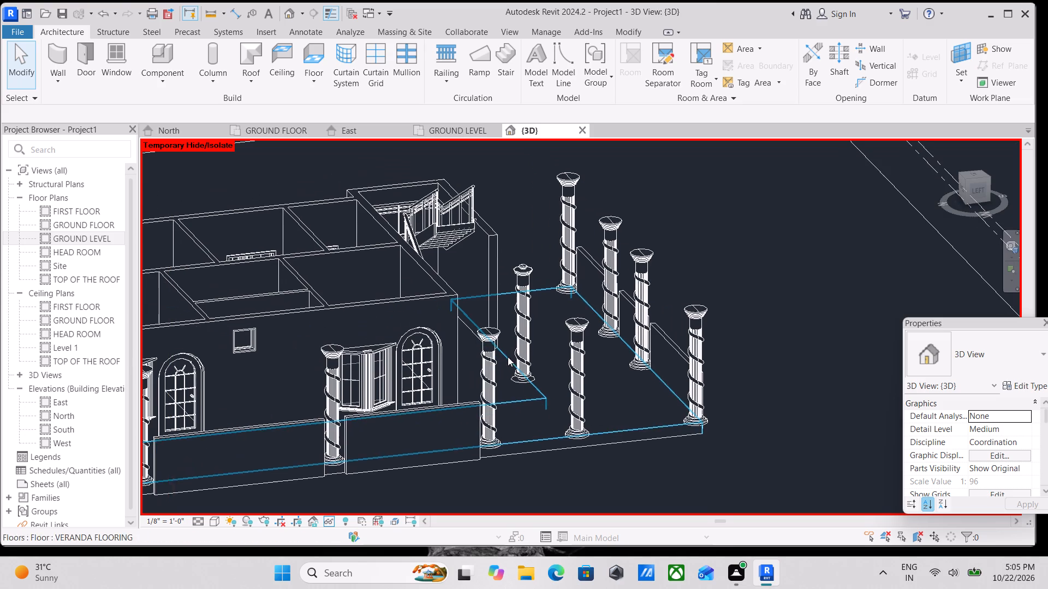
left_click(398, 405)
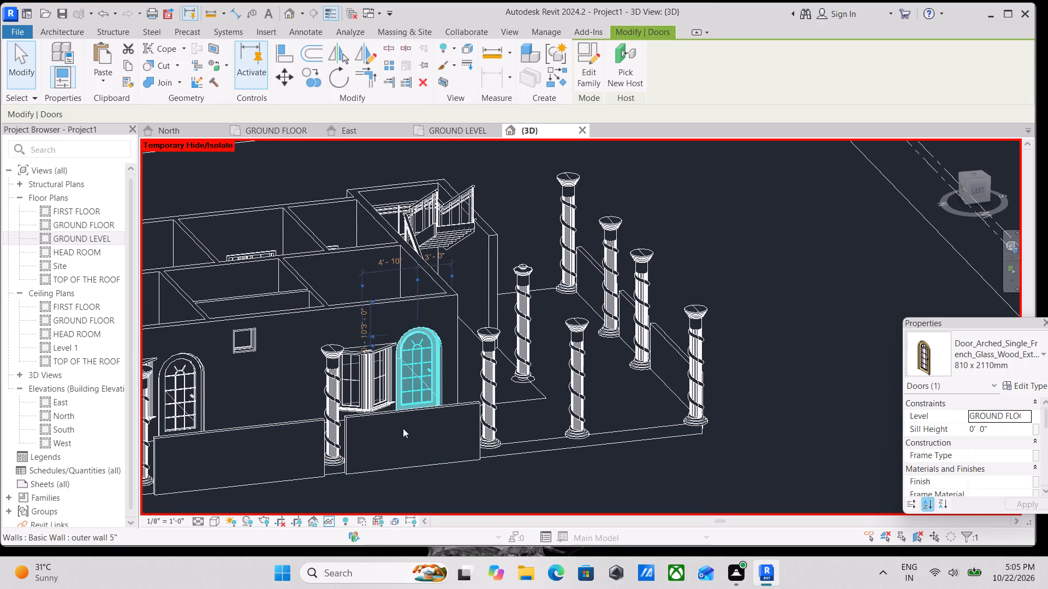
key("Escape")
left_click(408, 411)
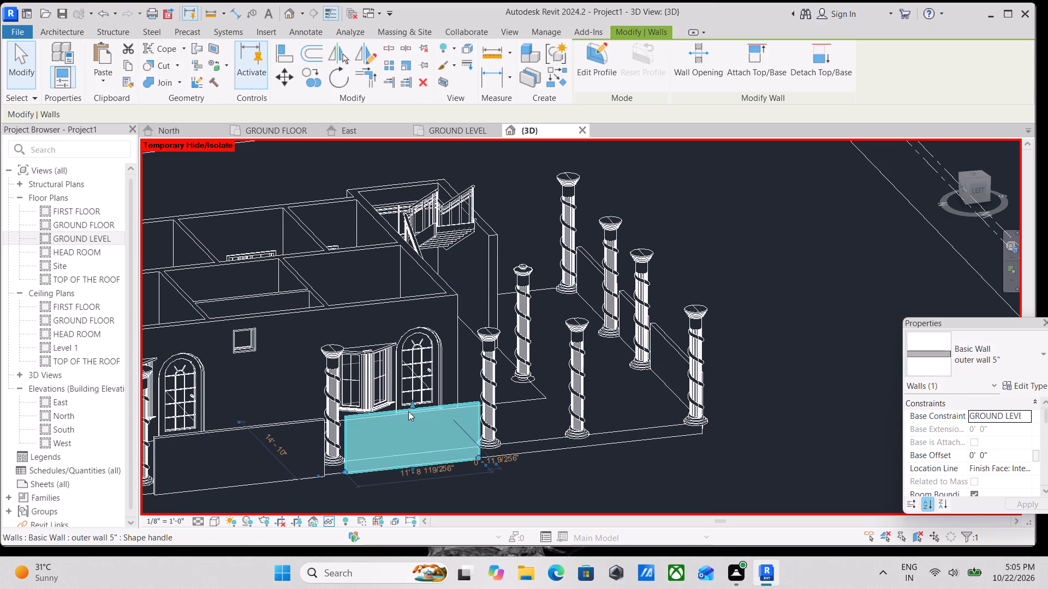
right_click(408, 411)
left_click(469, 196)
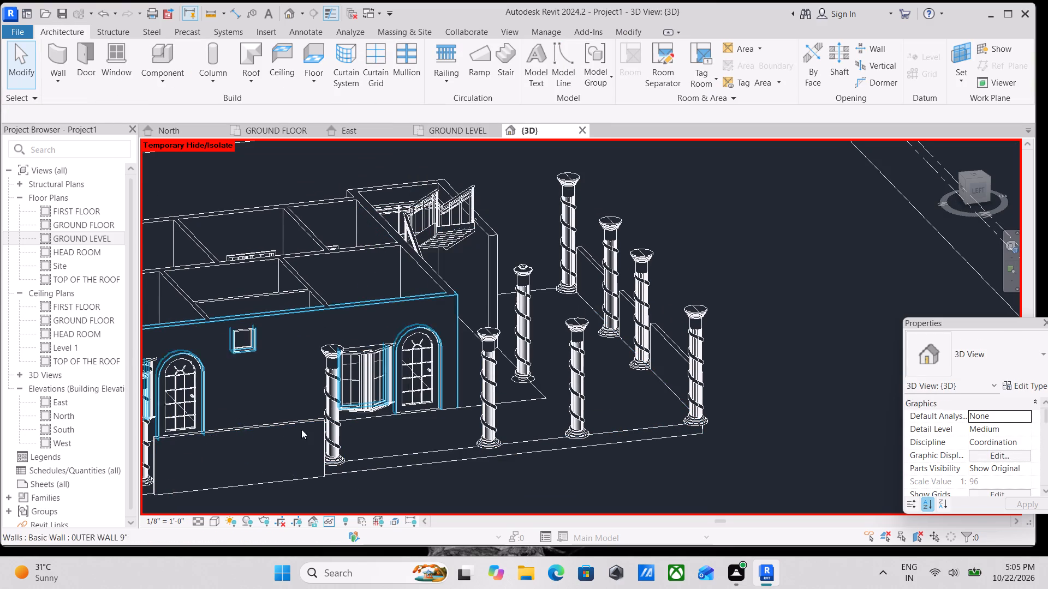
left_click(279, 429)
right_click(279, 429)
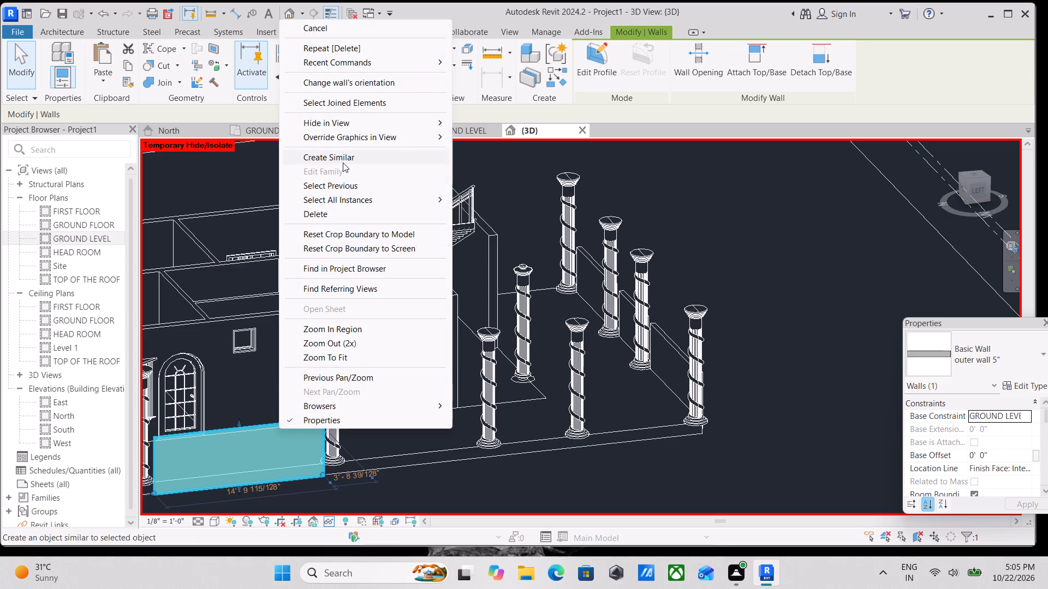
left_click(335, 219)
Open the veranda floor's boundary for editing in the 3D view's top orientation.
scroll(342, 224, "down", 3)
middle_click_drag(394, 280, 582, 316)
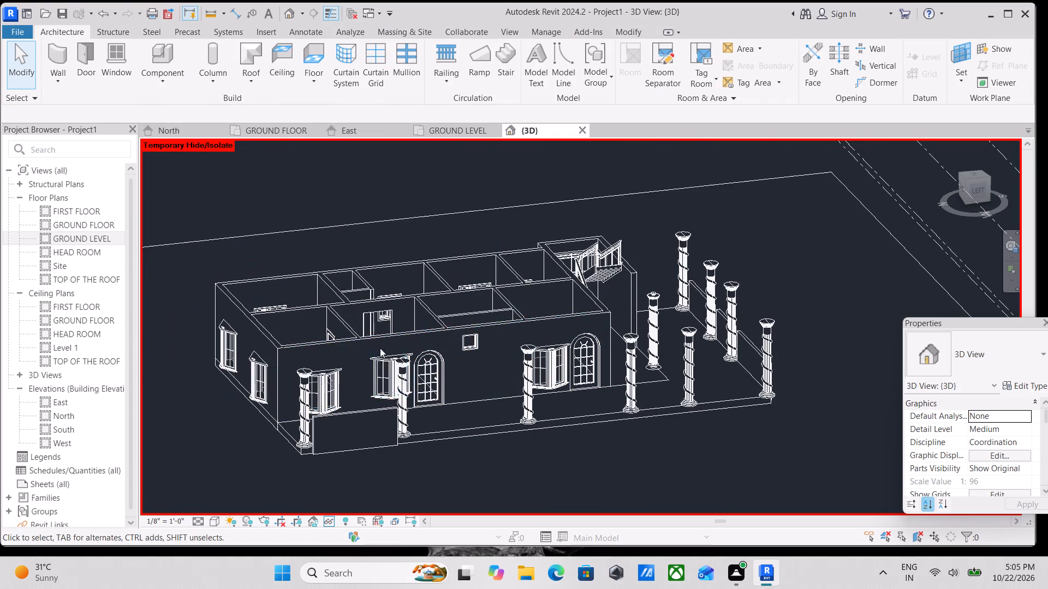
middle_click_drag(370, 352, 370, 400)
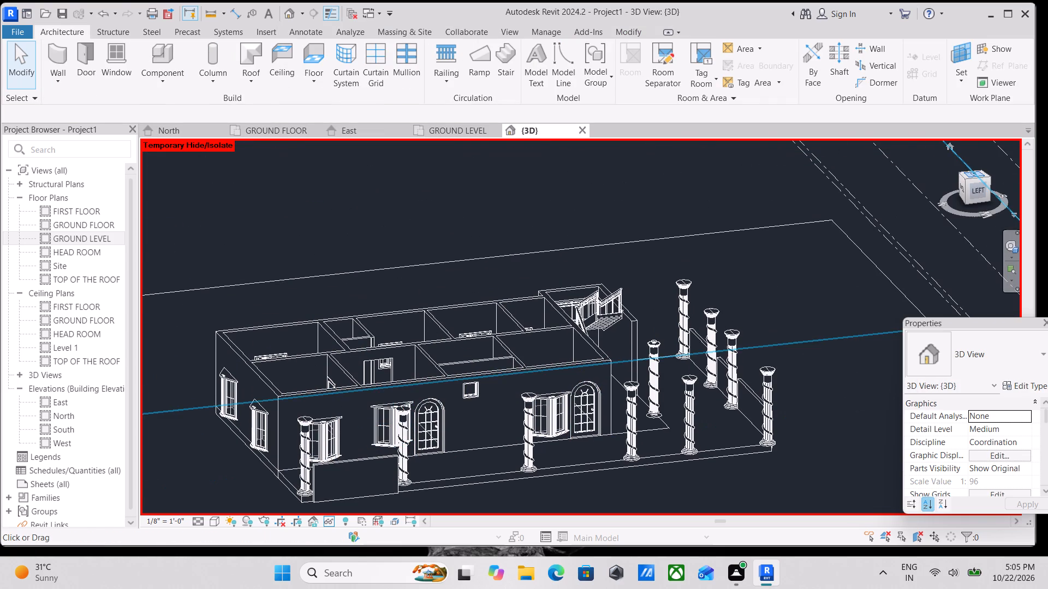
left_click(970, 173)
scroll(618, 372, "up", 4)
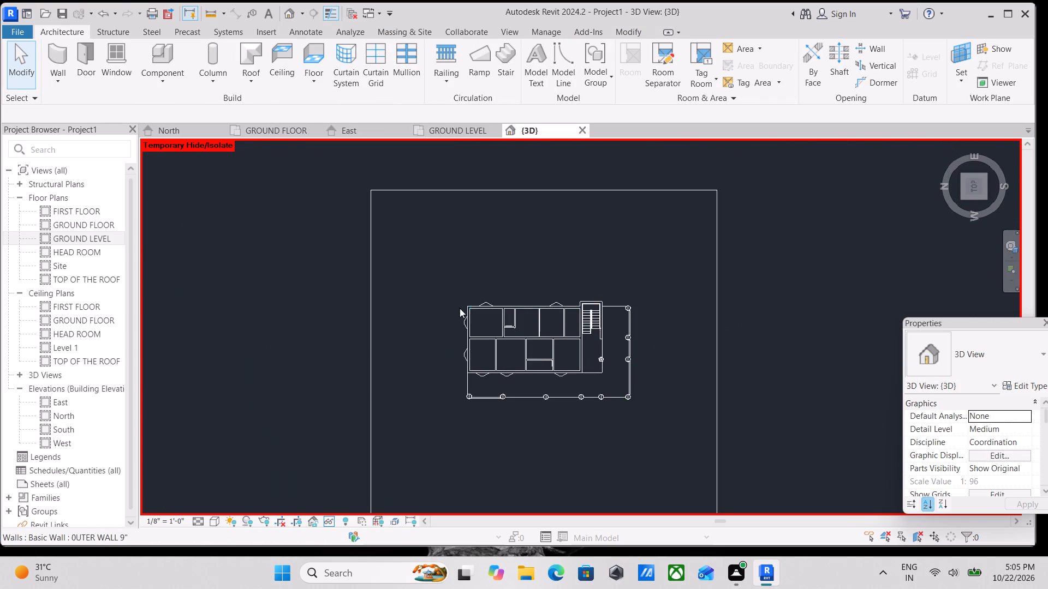
middle_click_drag(460, 308, 541, 329)
scroll(514, 368, "up", 3)
middle_click_drag(533, 376, 543, 324)
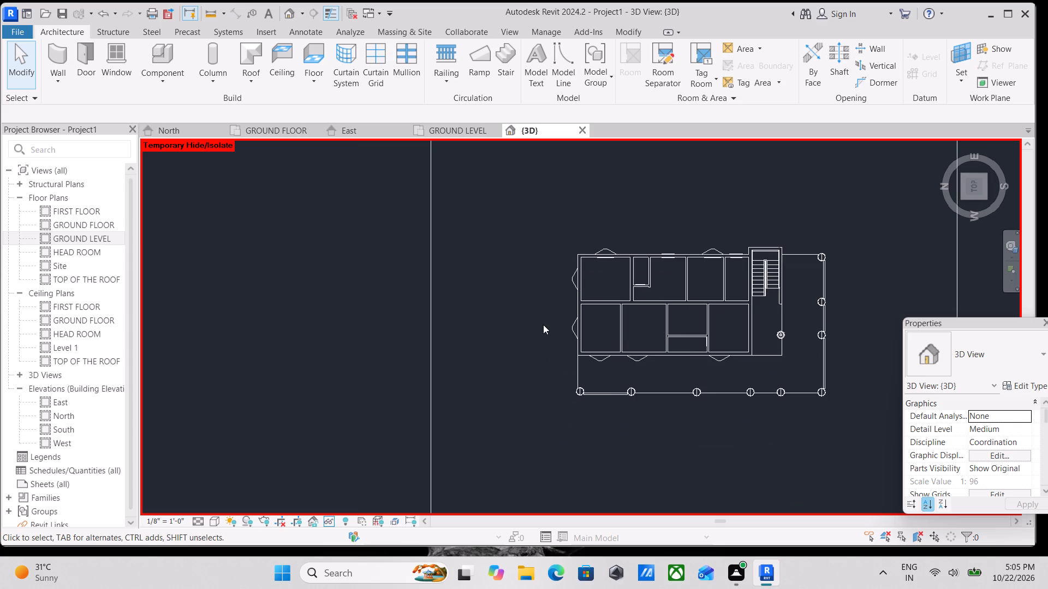
scroll(570, 397, "up", 6)
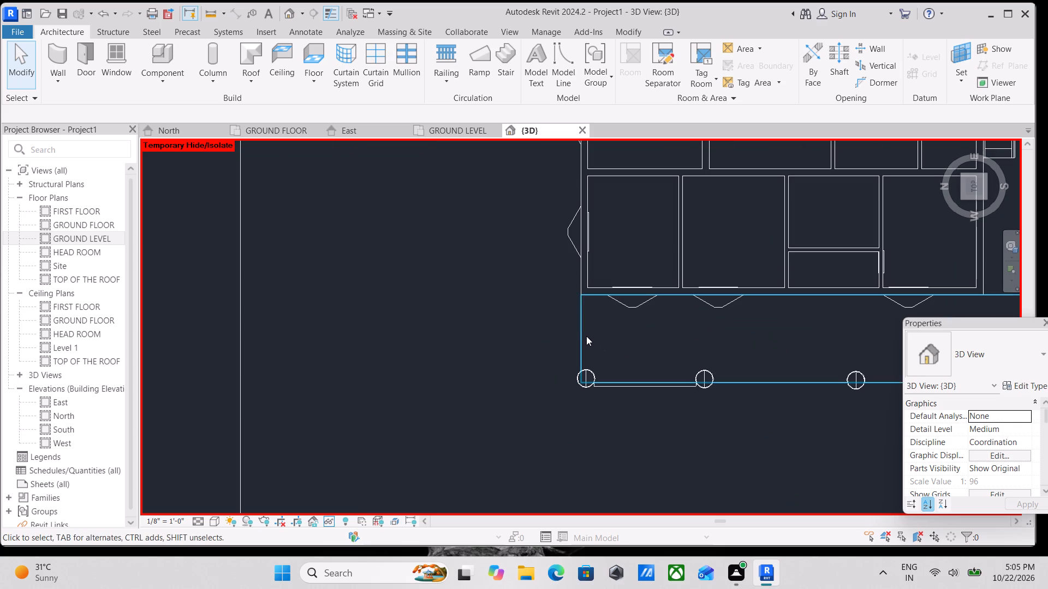
left_click(585, 336)
middle_click_drag(629, 345, 412, 311)
scroll(565, 348, "down", 1)
middle_click_drag(565, 348, 414, 369)
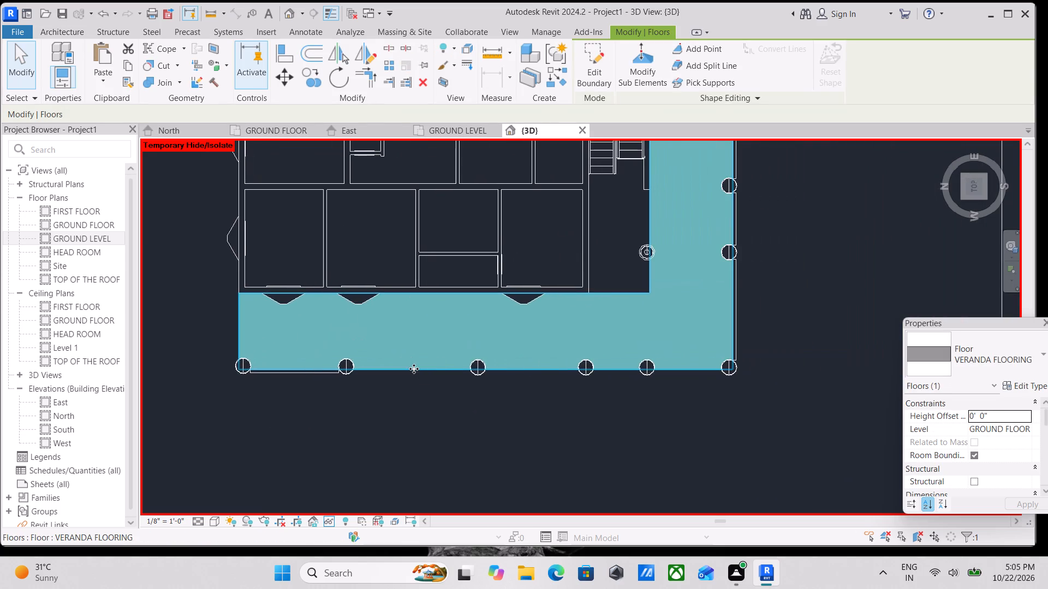
scroll(532, 368, "down", 1)
middle_click_drag(532, 368, 513, 438)
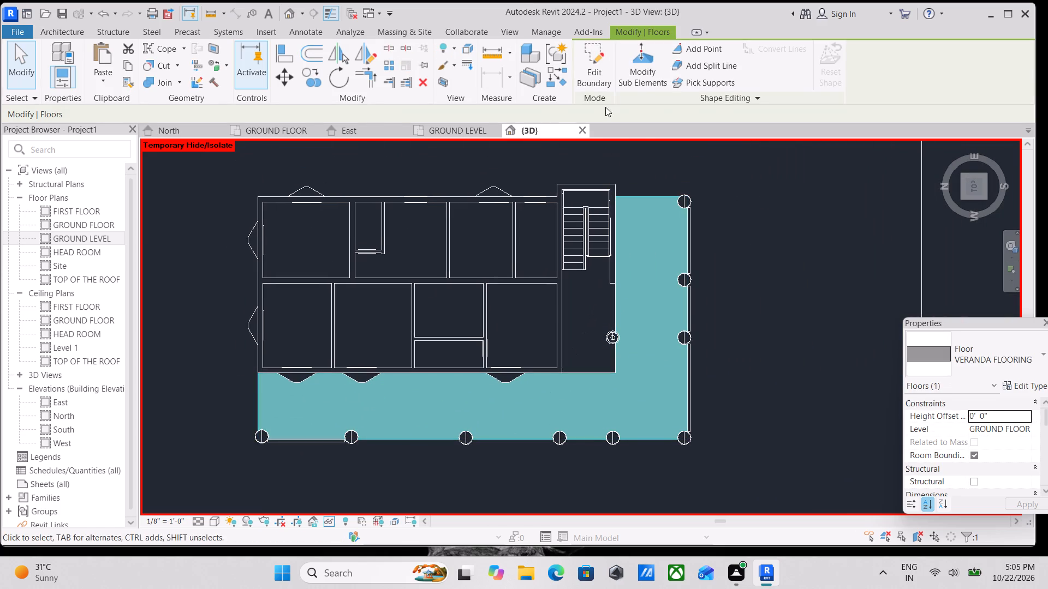
left_click(602, 69)
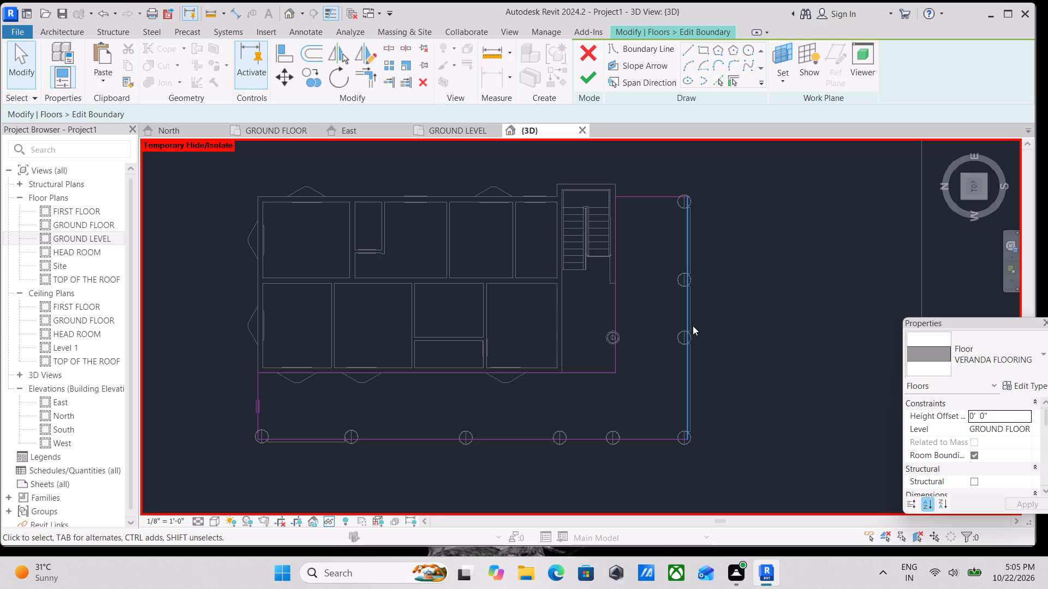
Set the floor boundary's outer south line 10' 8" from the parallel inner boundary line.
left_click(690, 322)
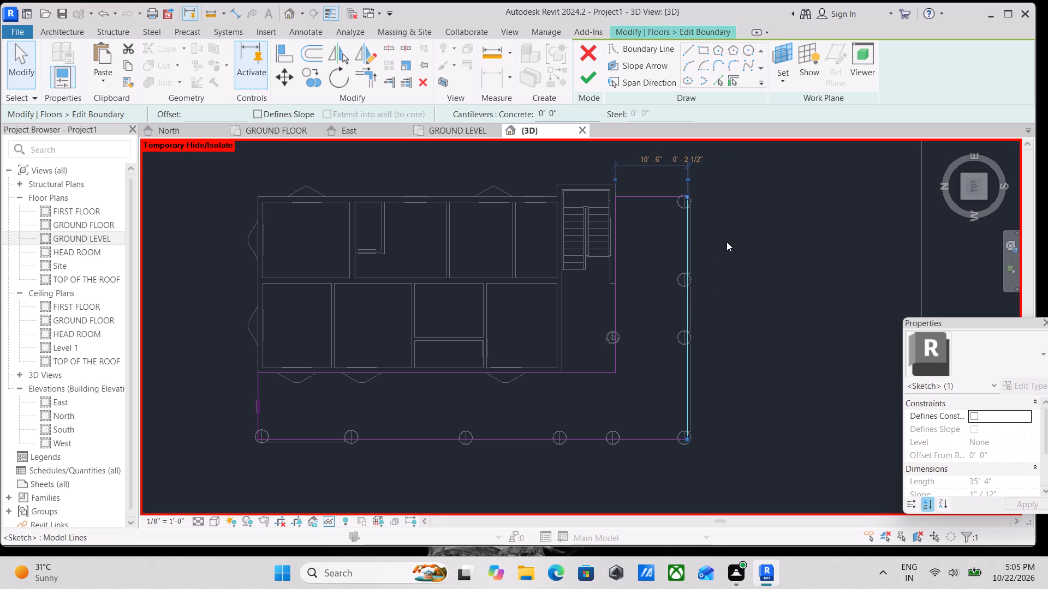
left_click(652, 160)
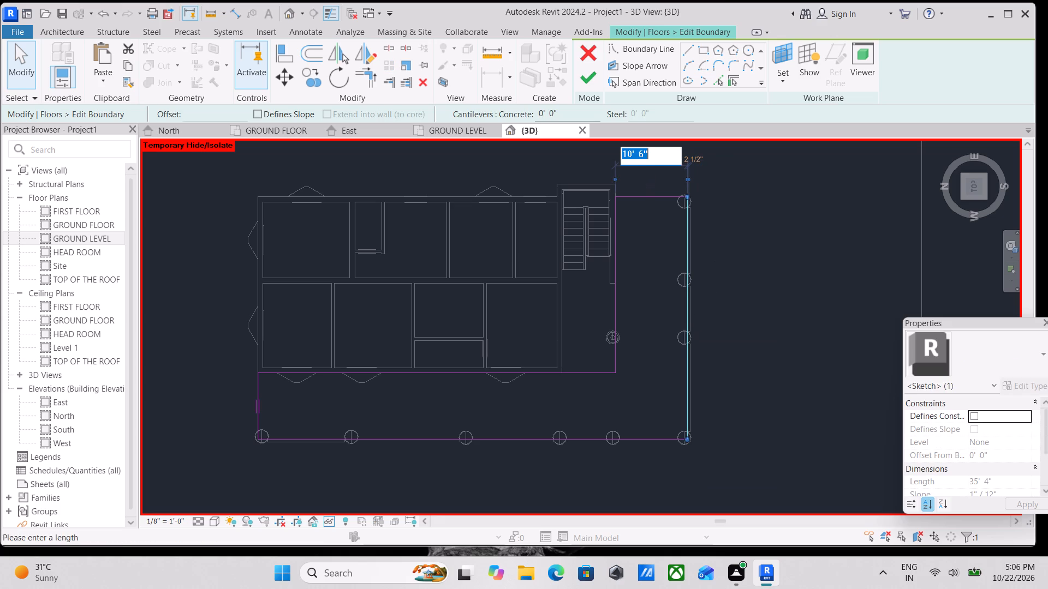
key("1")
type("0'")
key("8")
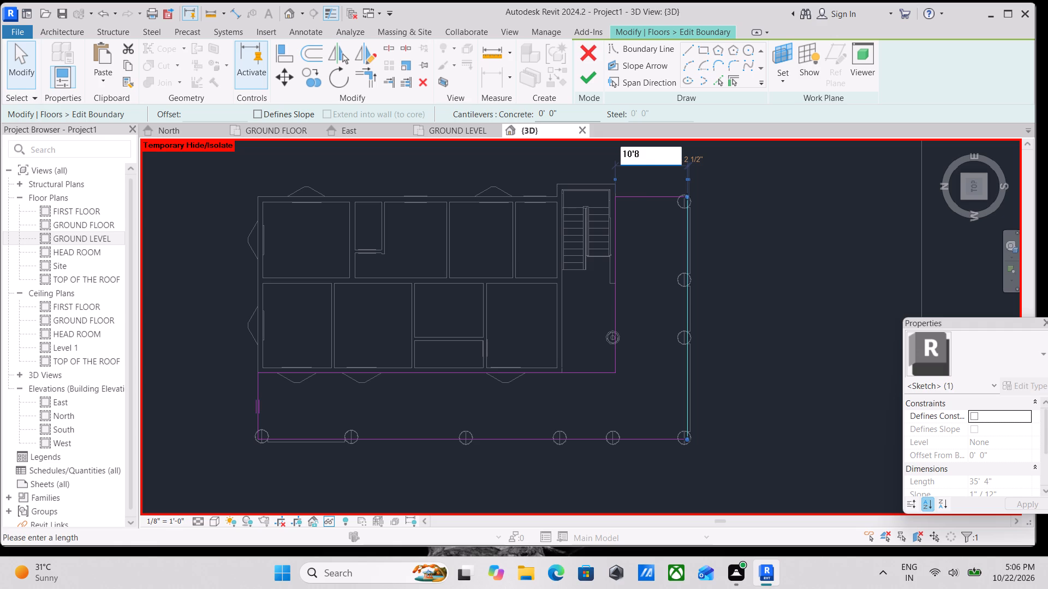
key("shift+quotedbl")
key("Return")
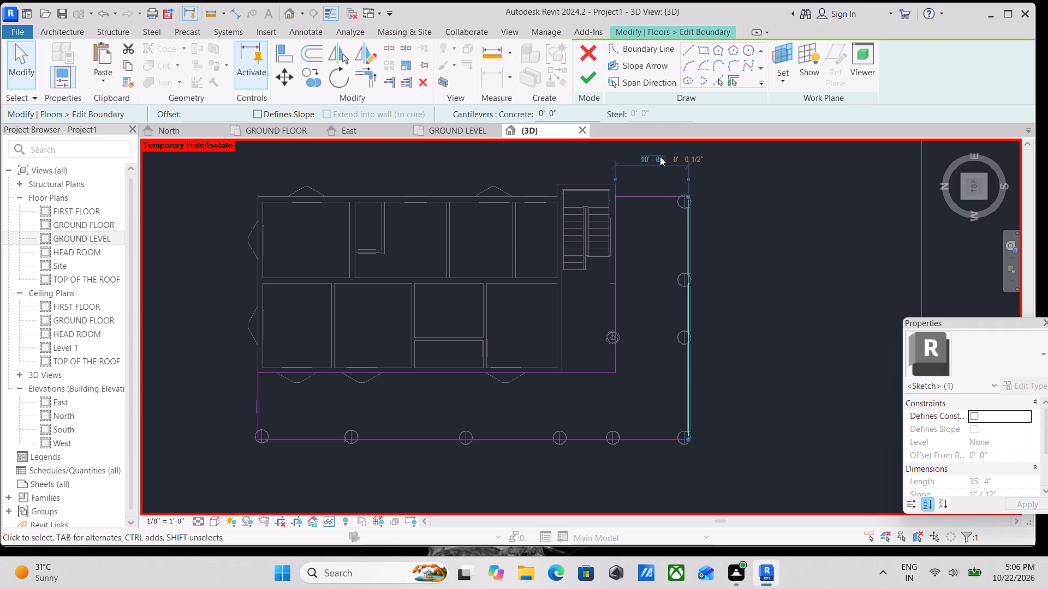
Move the outer south boundary line farther out by entering 11' for its offset dimension.
left_click(658, 158)
type("11'")
key("Return")
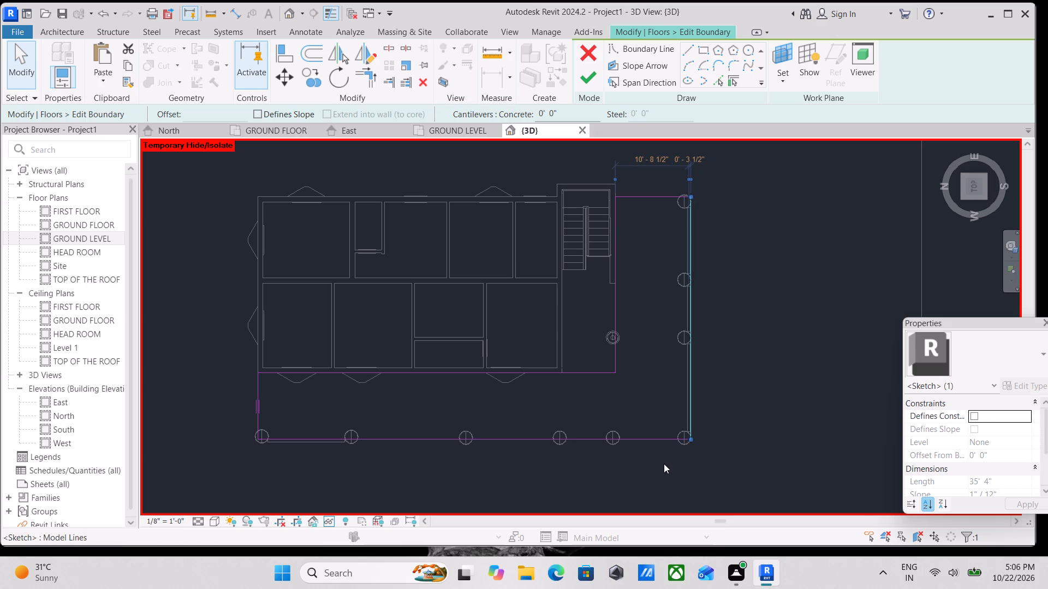
key("Escape")
Set the floor boundary's outer west line 10' 6" from the boundary line along the house wall.
scroll(665, 461, "up", 4)
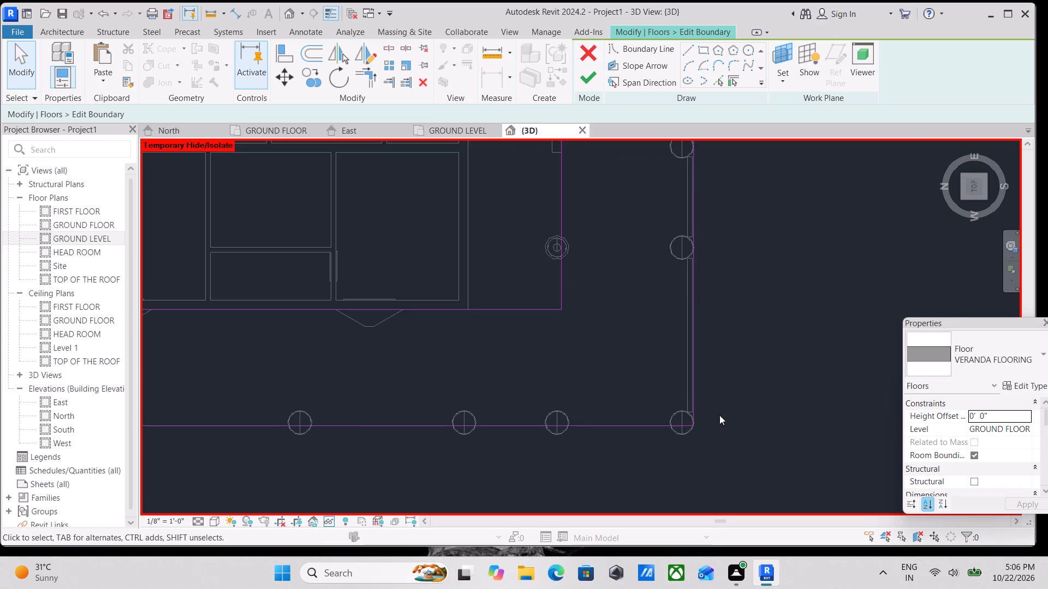
scroll(717, 411, "up", 2)
left_click(627, 430)
scroll(627, 430, "down", 2)
middle_click_drag(627, 430, 781, 477)
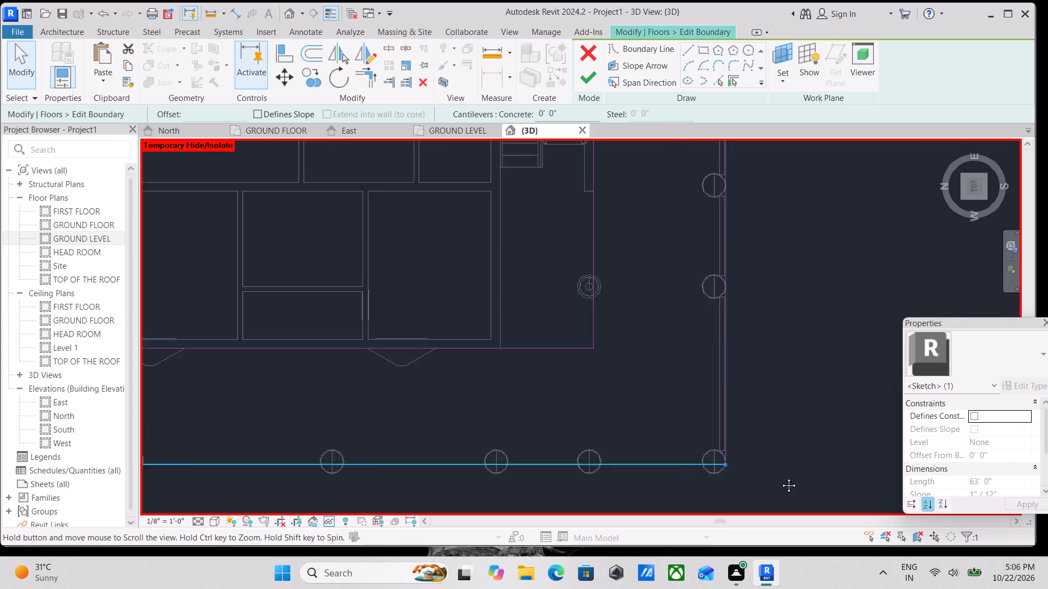
middle_click_drag(781, 477, 902, 453)
scroll(915, 447, "down", 3)
left_click(159, 392)
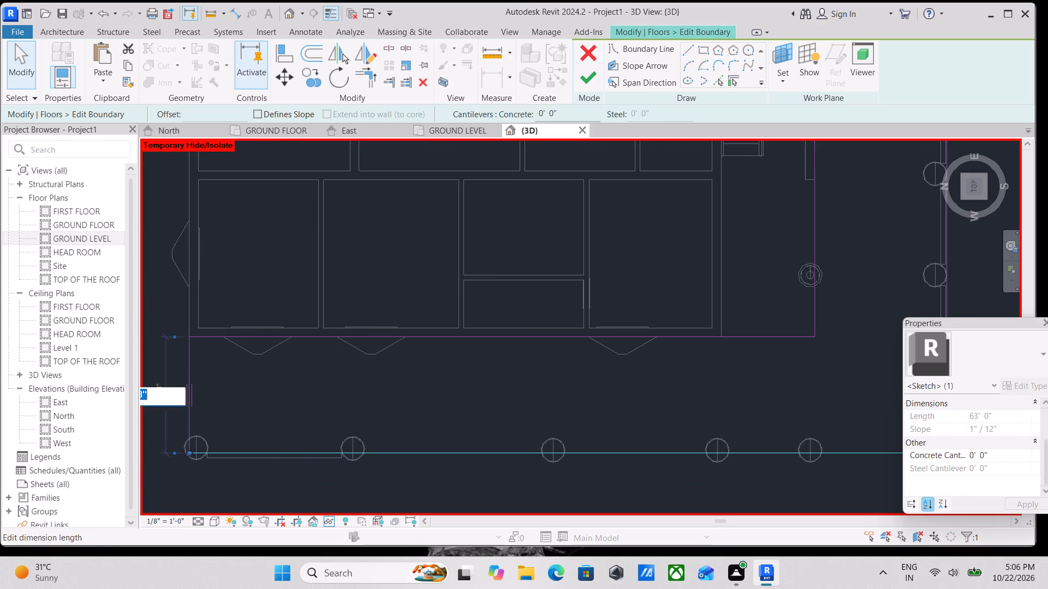
scroll(158, 392, "down", 7)
middle_click_drag(238, 387, 426, 391)
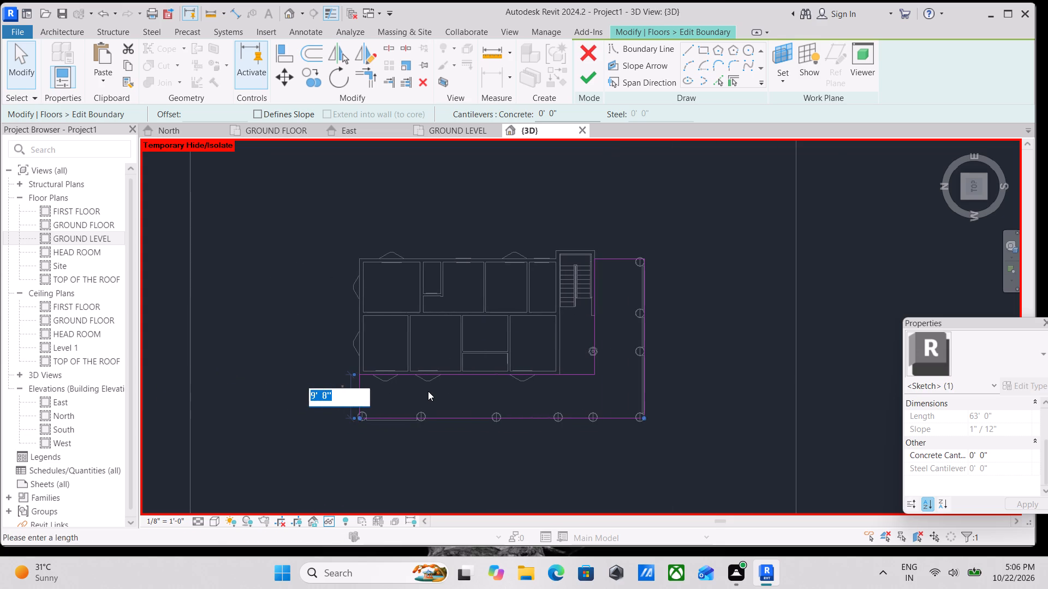
type("10'")
key("6")
key("shift+quotedbl")
key("Return")
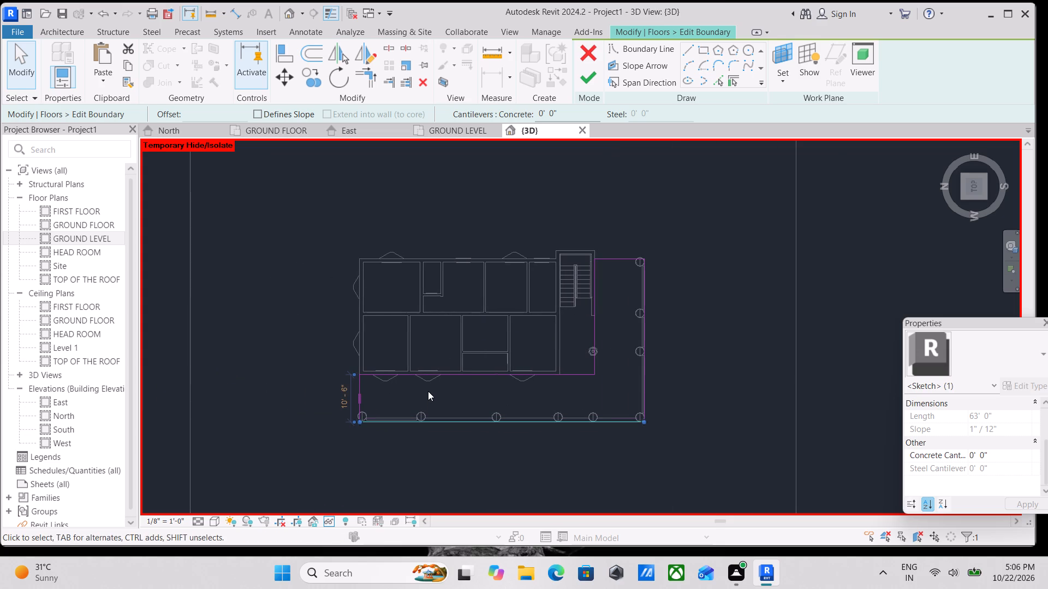
scroll(374, 426, "up", 2)
key("Escape")
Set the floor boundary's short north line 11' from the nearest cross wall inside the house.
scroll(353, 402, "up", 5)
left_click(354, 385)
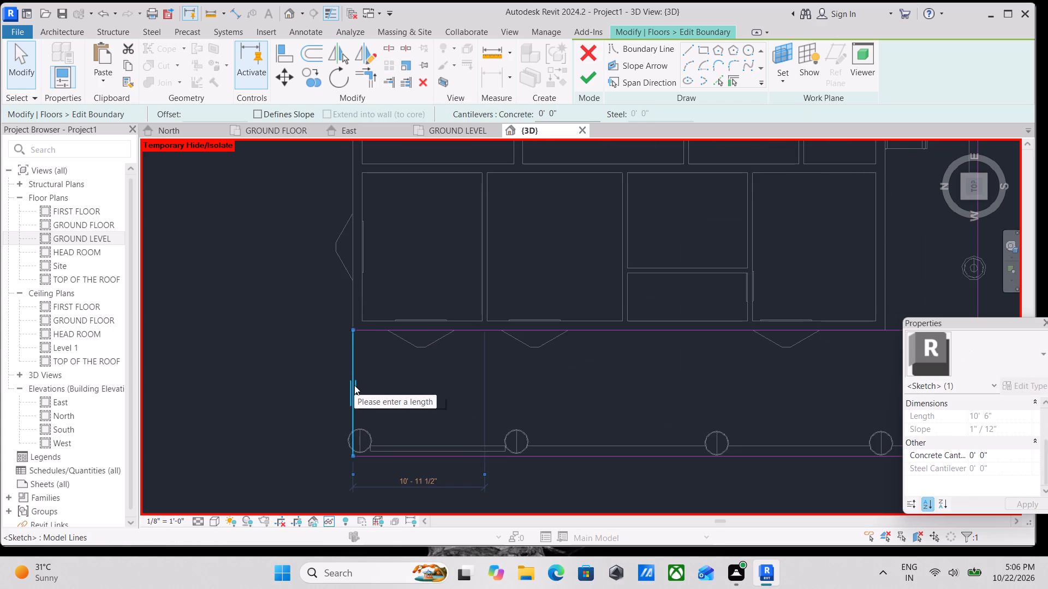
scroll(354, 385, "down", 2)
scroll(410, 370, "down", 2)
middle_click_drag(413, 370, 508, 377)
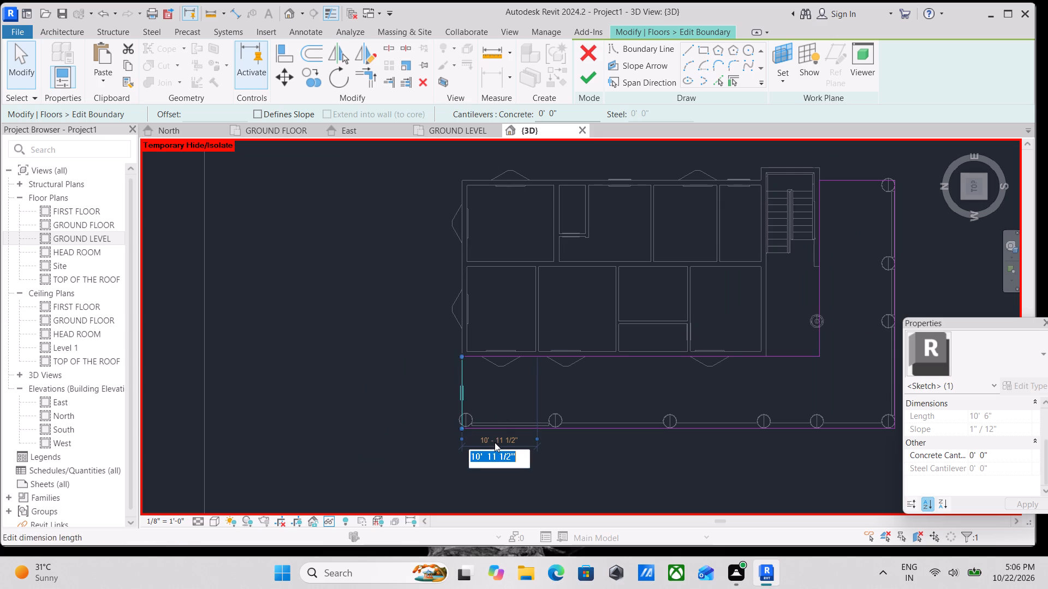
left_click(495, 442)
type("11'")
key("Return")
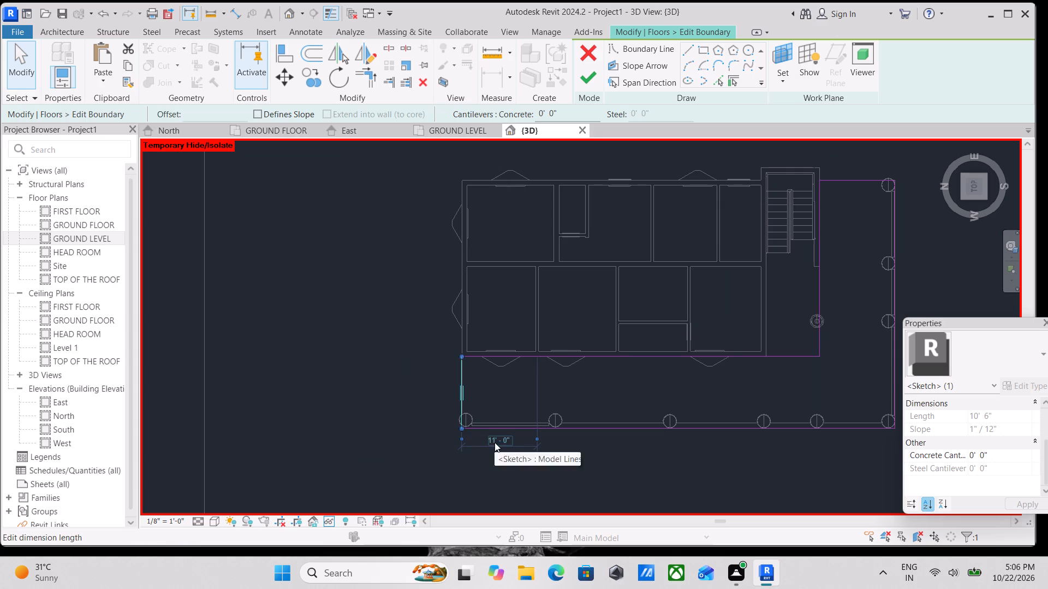
Set the short north boundary line's distance from the nearest cross wall to 12' and finish the floor sketch.
scroll(486, 458, "up", 3)
left_click(504, 430)
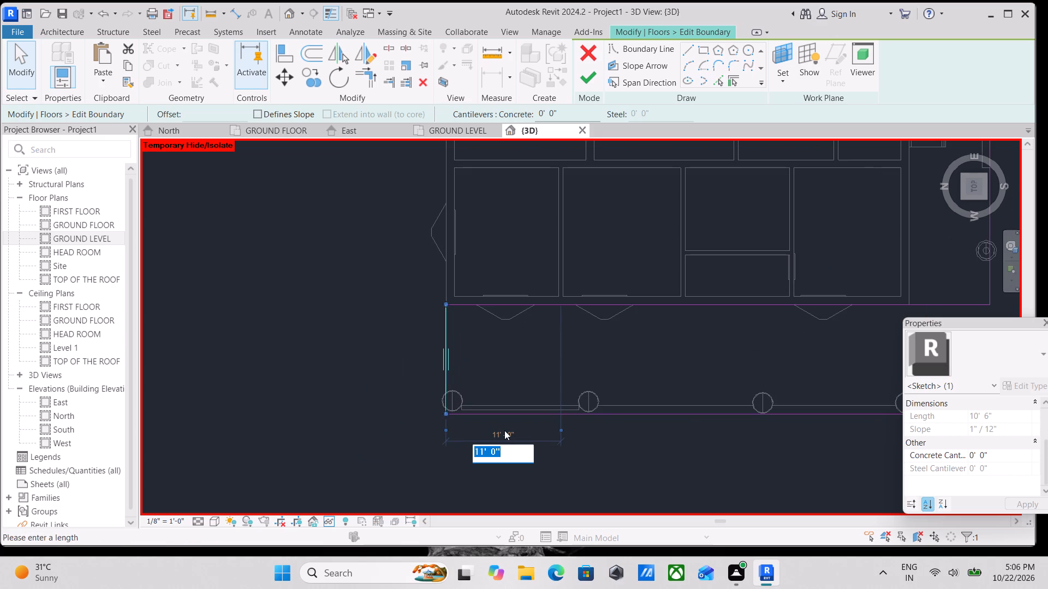
type("12")
key("apostrophe")
key("Return")
middle_click_drag(504, 430, 516, 466)
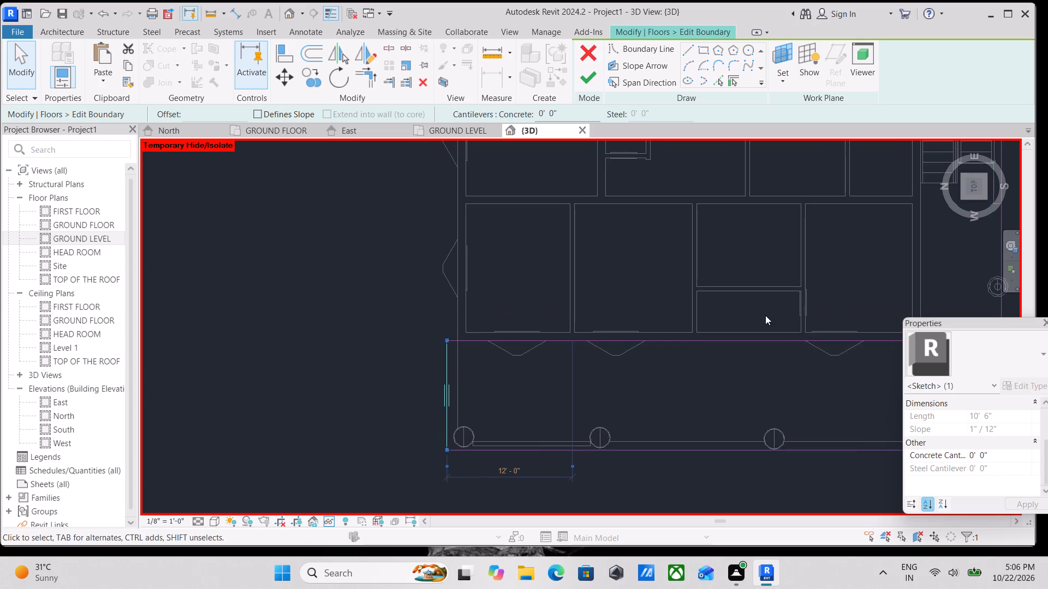
left_click(586, 70)
key("Escape")
Examine the reshaped veranda floor in 3D, focusing on its northwest corner beside the house.
scroll(587, 194, "down", 4)
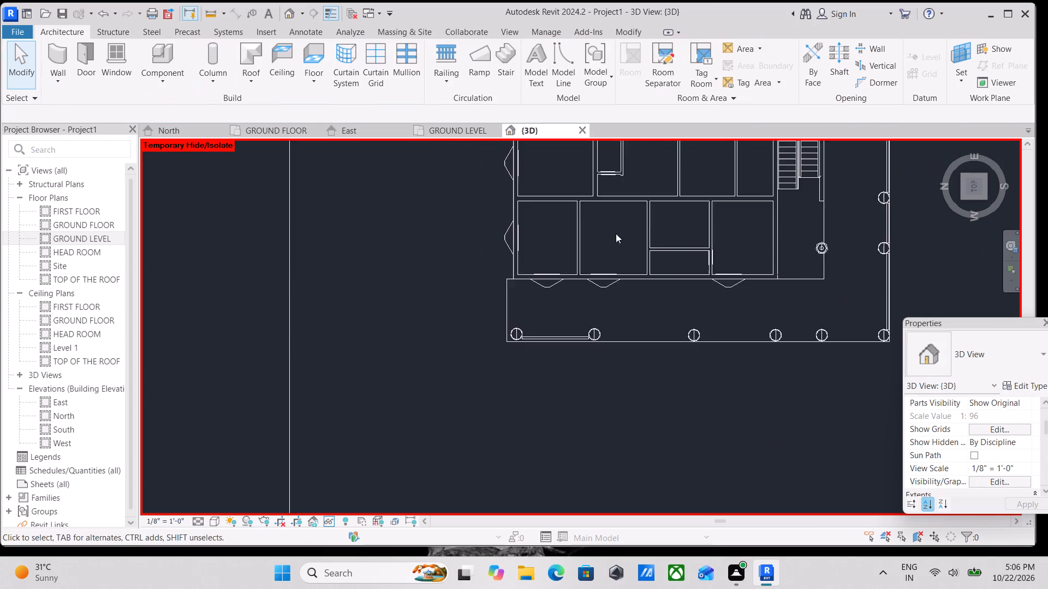
scroll(642, 238, "down", 1)
middle_click_drag(642, 238, 582, 257)
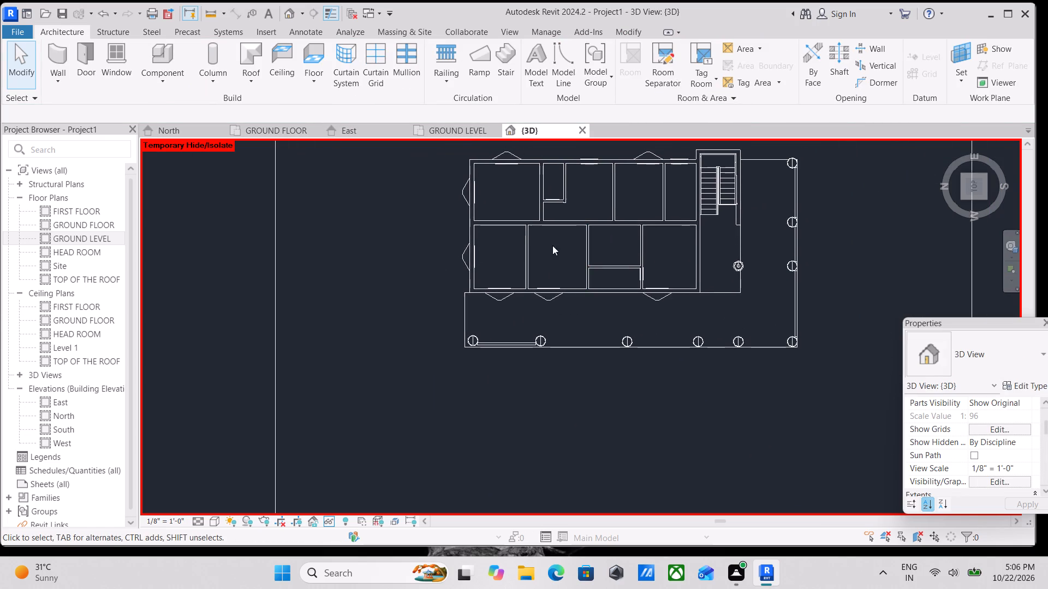
scroll(552, 244, "down", 4)
middle_click_drag(592, 336, 599, 144, "shift")
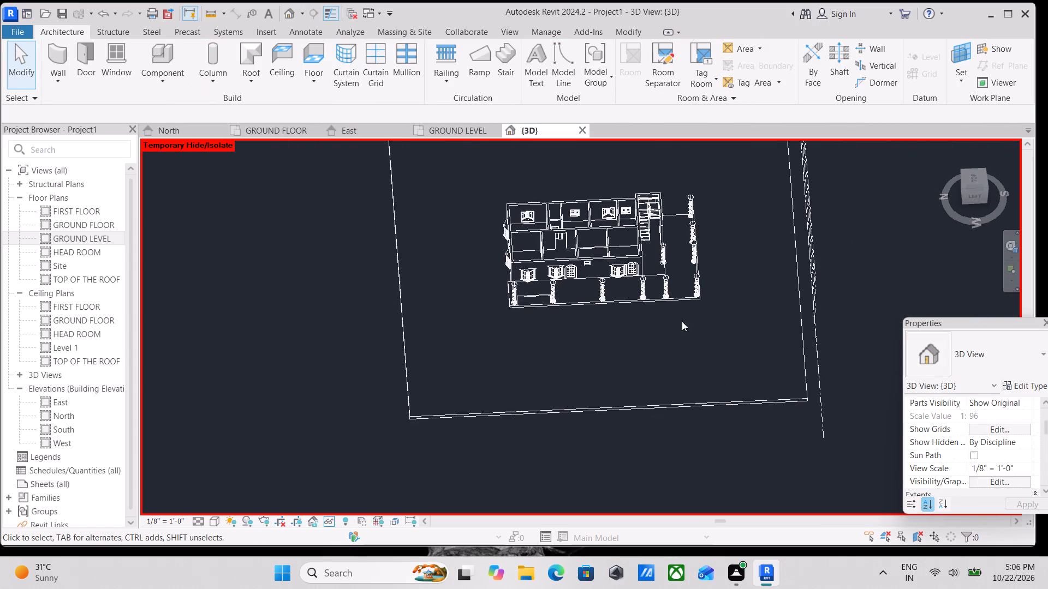
scroll(674, 322, "up", 1)
middle_click_drag(634, 297, 733, 163, "shift")
scroll(685, 260, "up", 8)
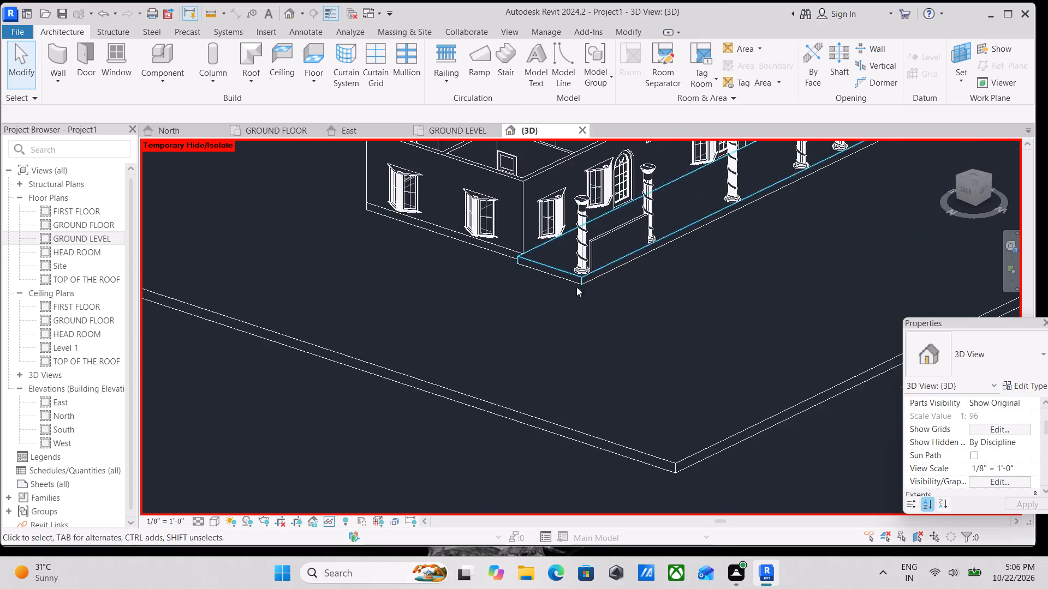
scroll(576, 287, "up", 2)
scroll(459, 207, "up", 3)
scroll(460, 211, "down", 2)
middle_click_drag(460, 212, 492, 273)
scroll(504, 290, "down", 2)
middle_click_drag(504, 290, 518, 316)
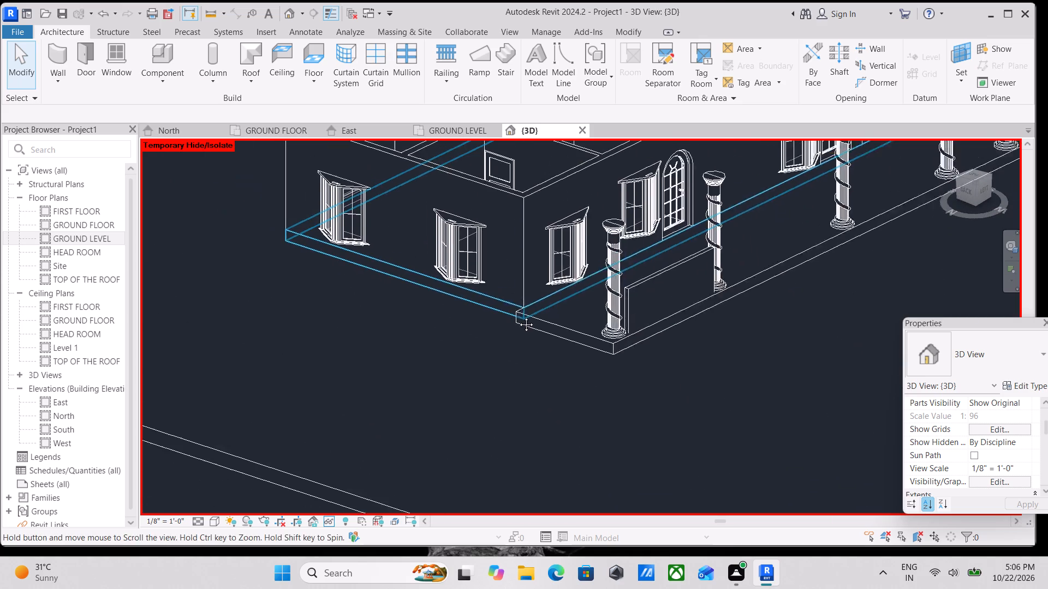
middle_click_drag(518, 316, 521, 321)
left_click(539, 332)
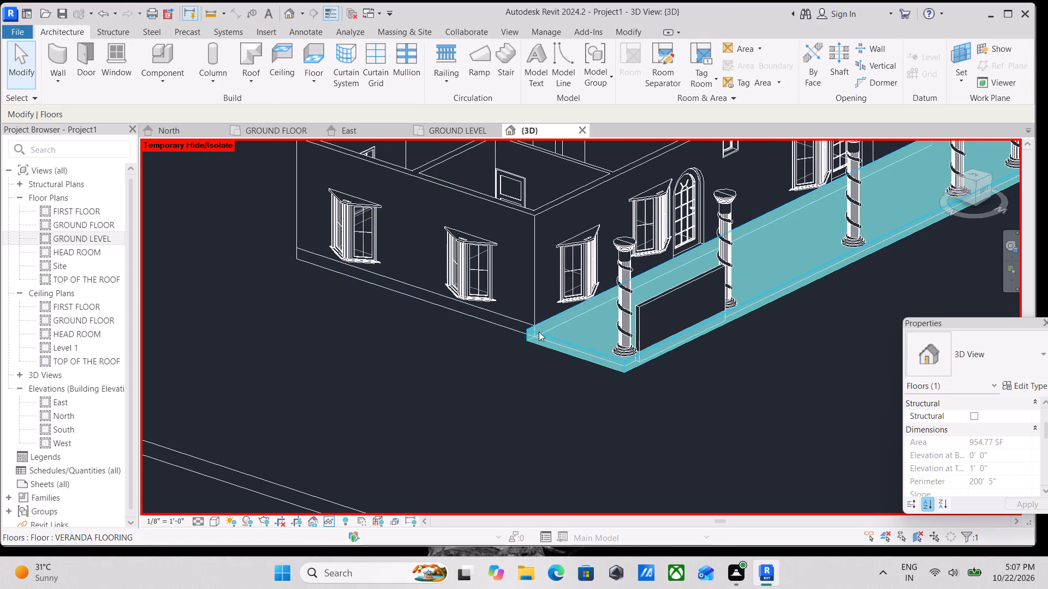
scroll(515, 284, "down", 2)
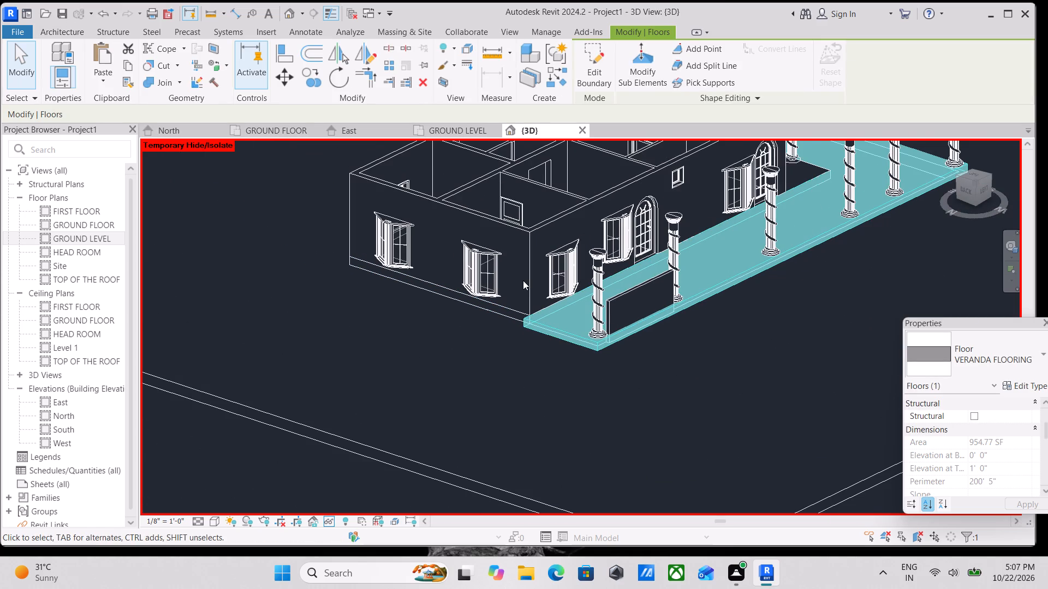
Delete the remaining west-edge veranda wall between the fifth column and the northwest corner column.
scroll(523, 280, "down", 4)
middle_click_drag(700, 313, 660, 368)
scroll(562, 330, "up", 7)
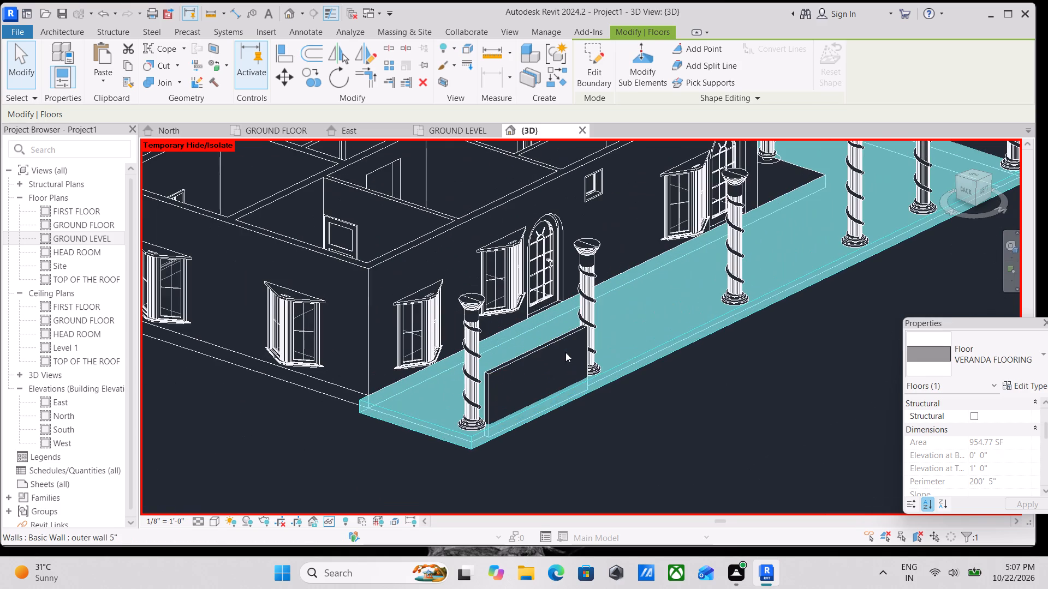
left_click(555, 338)
right_click(555, 338)
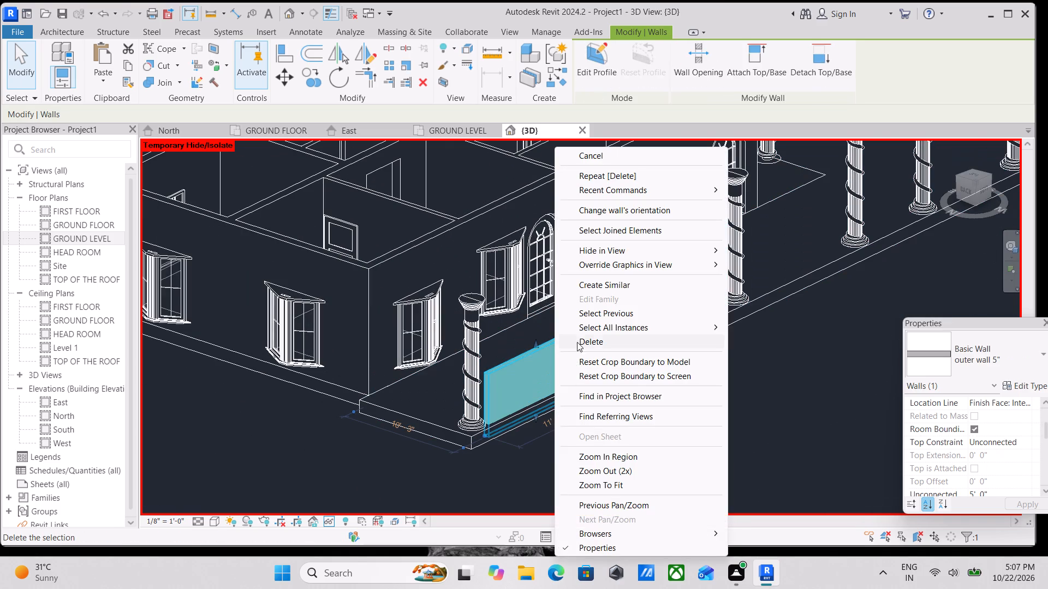
left_click(591, 345)
Delete the two westernmost south-edge veranda walls, between the southwest corner column and the third column.
scroll(594, 348, "down", 1)
middle_click_drag(594, 348, 549, 401)
middle_click_drag(747, 400, 660, 424)
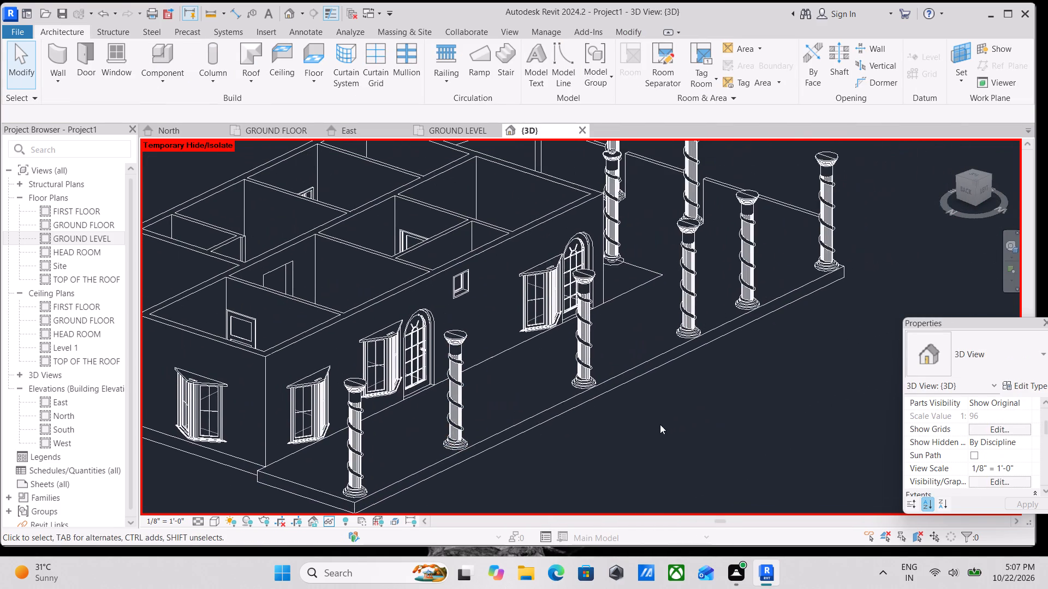
middle_click_drag(781, 368, 711, 437)
scroll(761, 376, "down", 2)
middle_click_drag(761, 376, 724, 403)
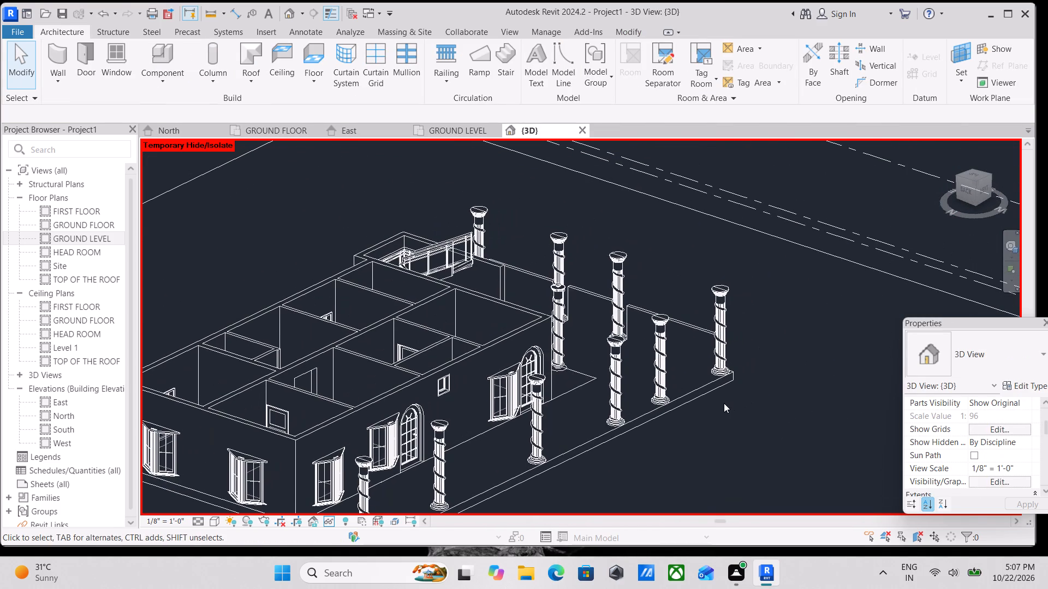
scroll(716, 407, "up", 1)
middle_click_drag(716, 407, 548, 296, "shift")
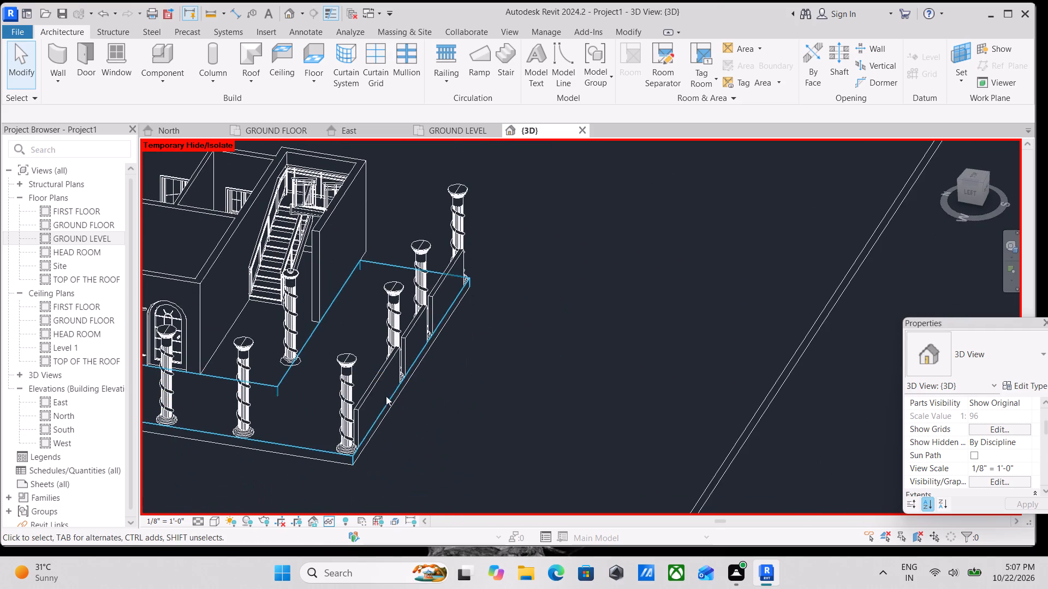
left_click(366, 388)
right_click(366, 388)
left_click(400, 339)
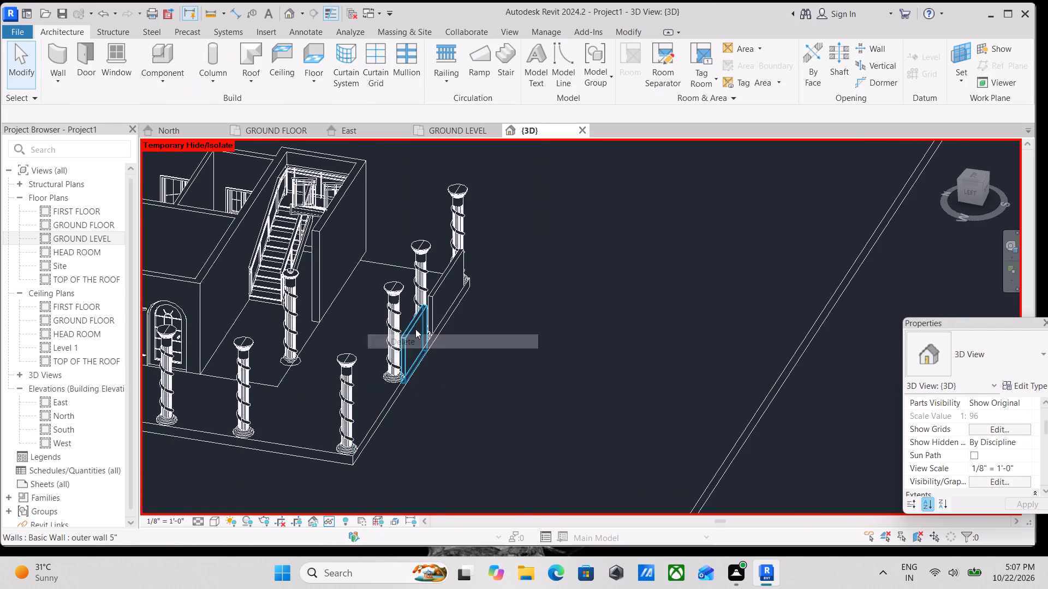
left_click(414, 325)
right_click(414, 325)
left_click(458, 345)
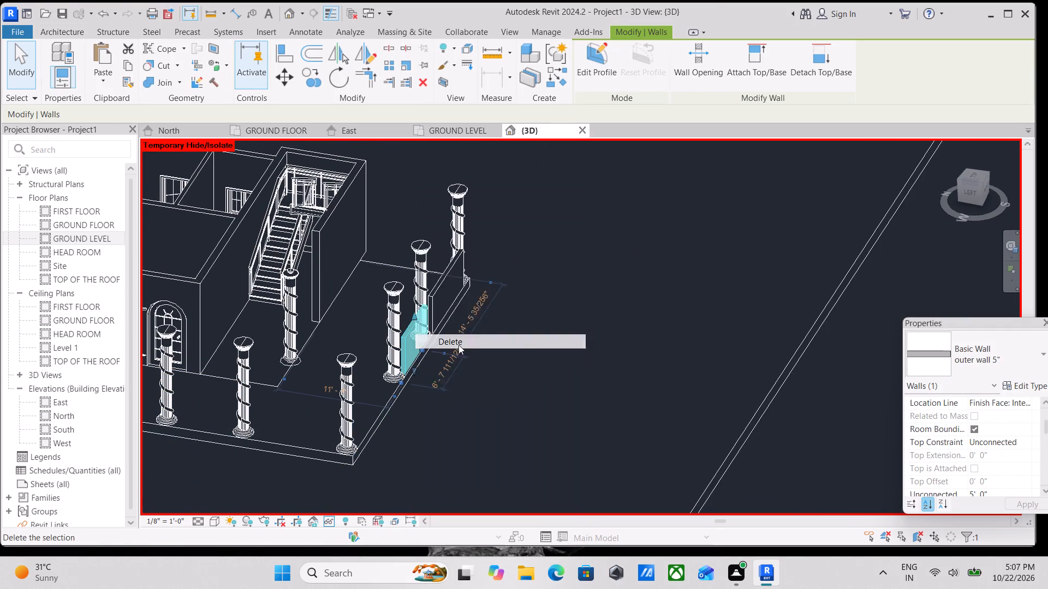
Delete the last remaining south-edge veranda wall, beside the southeast corner column.
left_click(438, 278)
scroll(438, 278, "up", 1)
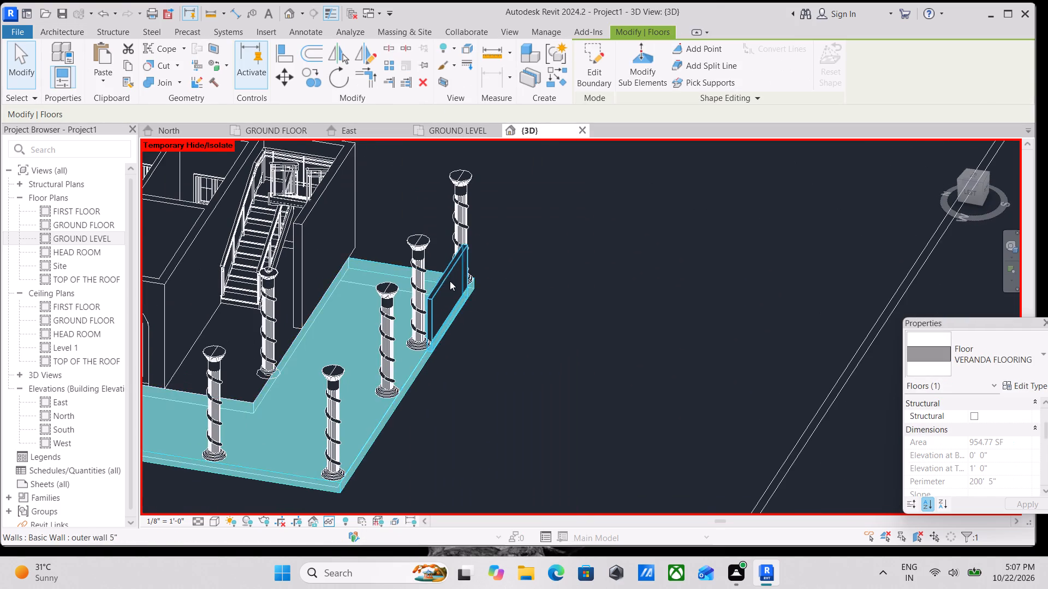
key("Escape")
left_click(444, 274)
right_click(444, 274)
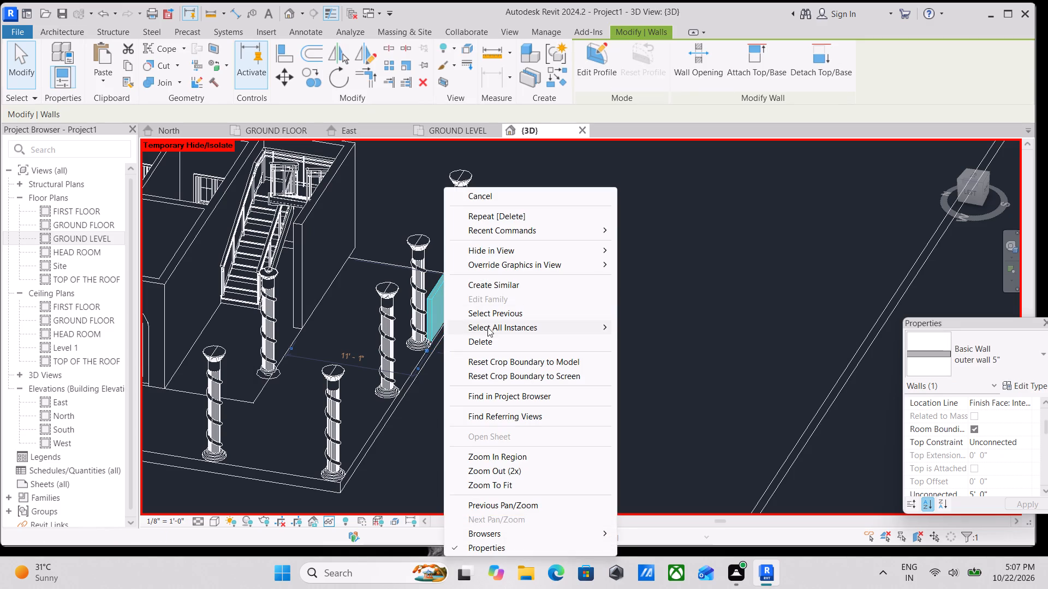
left_click(489, 342)
scroll(489, 342, "down", 2)
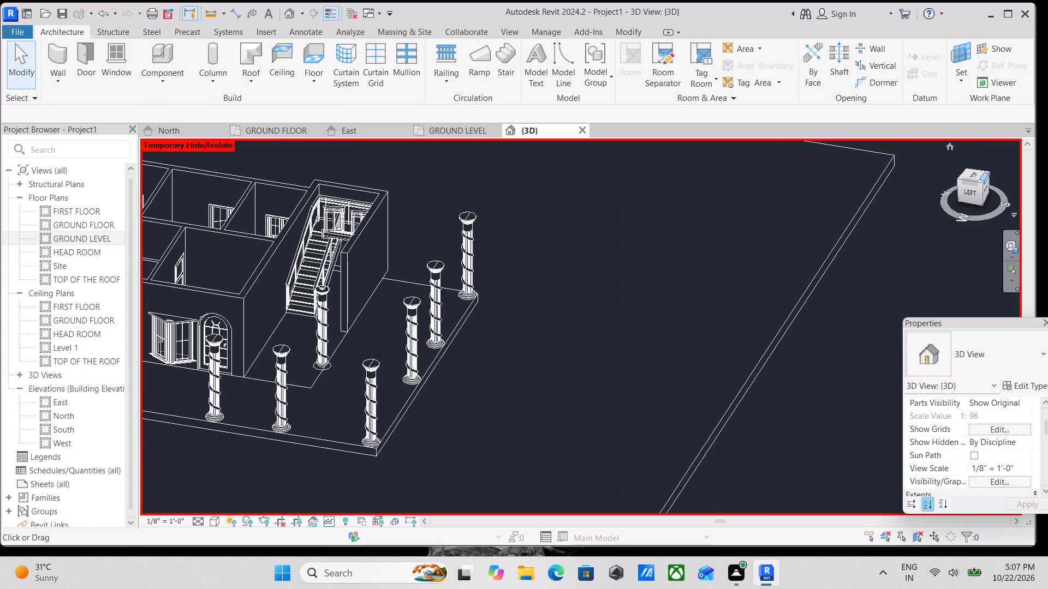
In top view, draw a 5' high outer wall 5" along the veranda floor's south edge, from southeast corner to southwest corner.
left_click(978, 173)
scroll(683, 326, "up", 4)
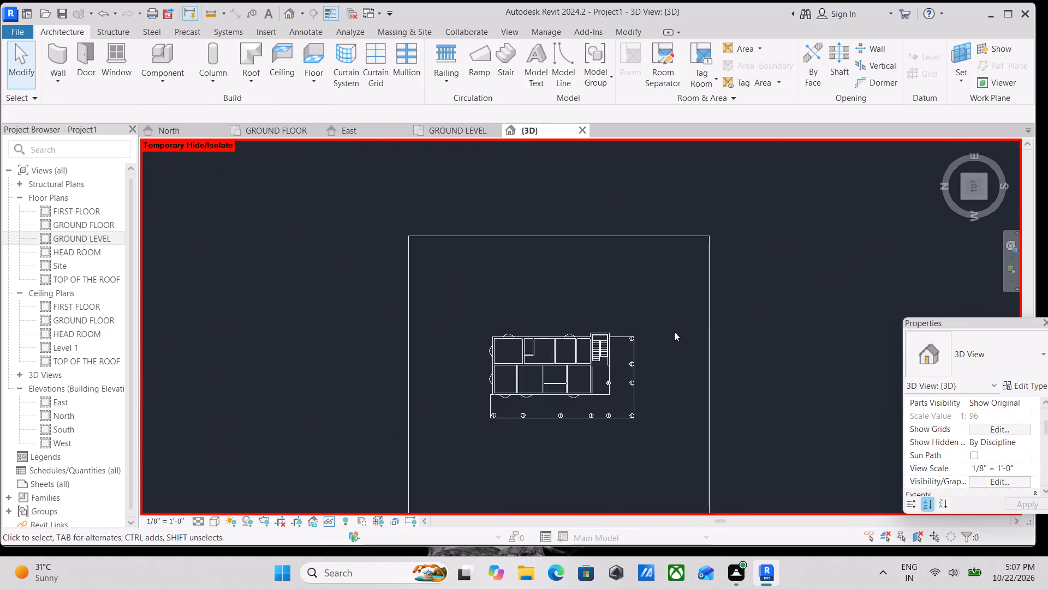
scroll(674, 332, "up", 2)
middle_click_drag(638, 360, 709, 333)
type("wa")
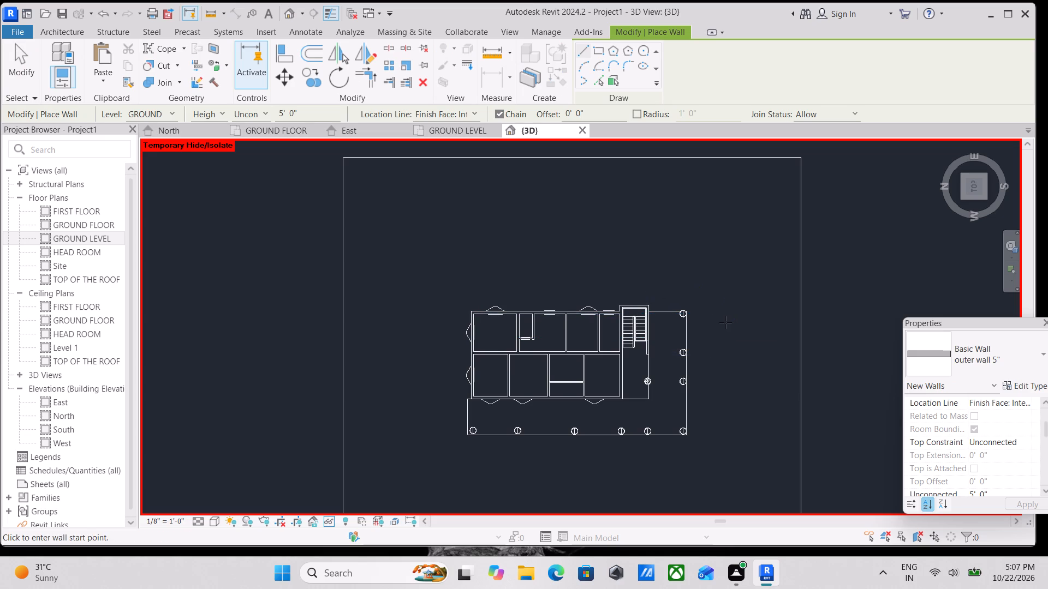
scroll(699, 334, "up", 7)
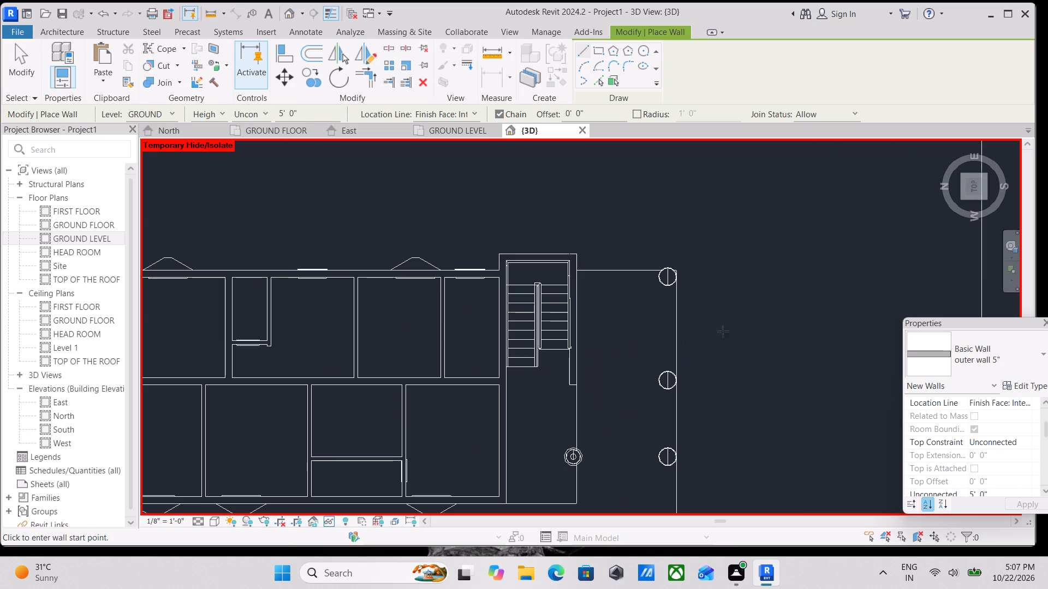
scroll(716, 286, "up", 4)
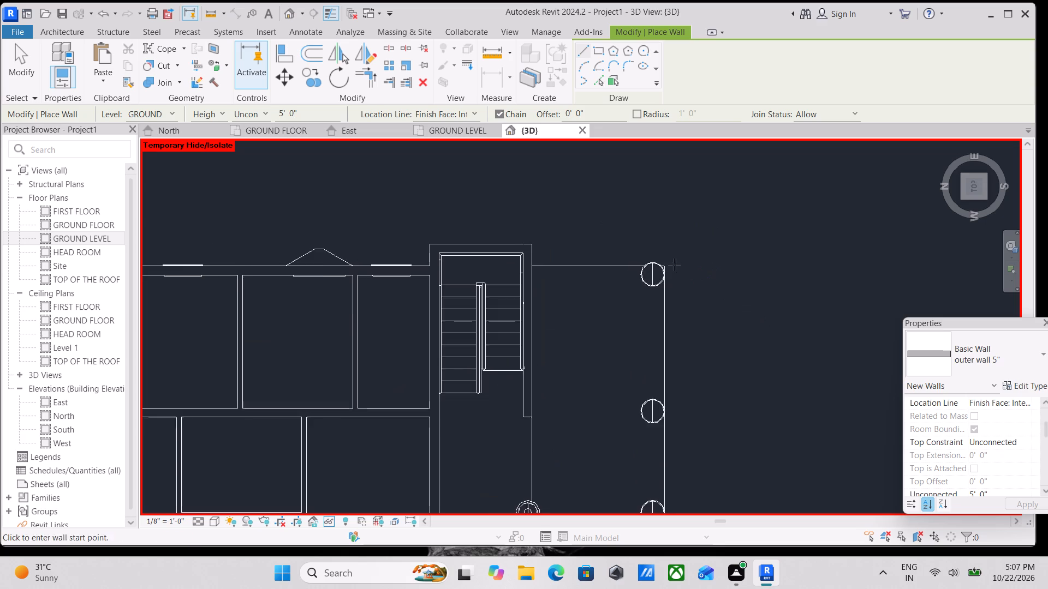
left_click(659, 262)
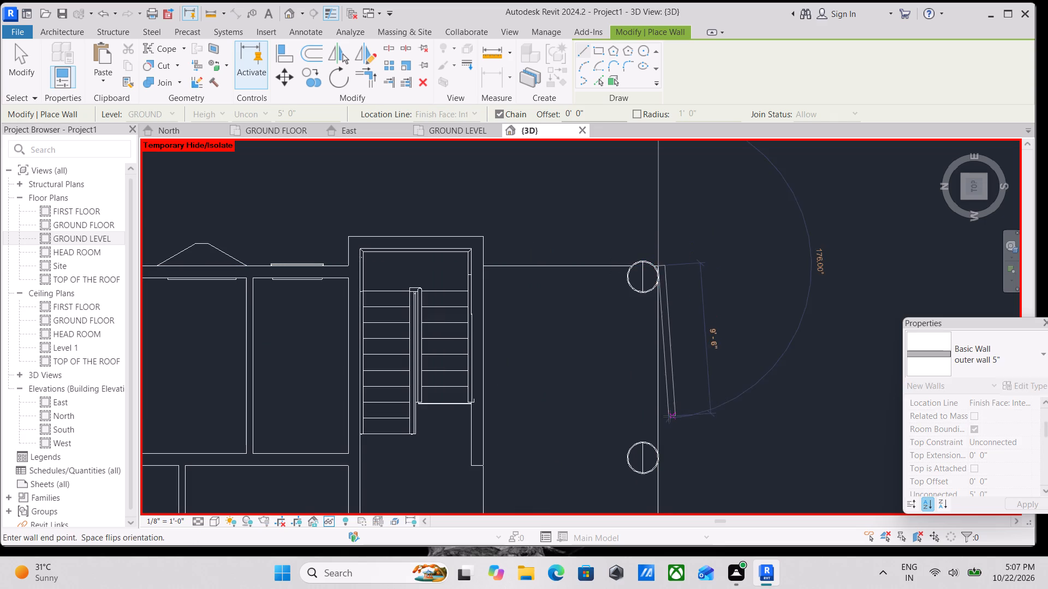
middle_click_drag(669, 415, 641, 236)
middle_click_drag(637, 387, 621, 194)
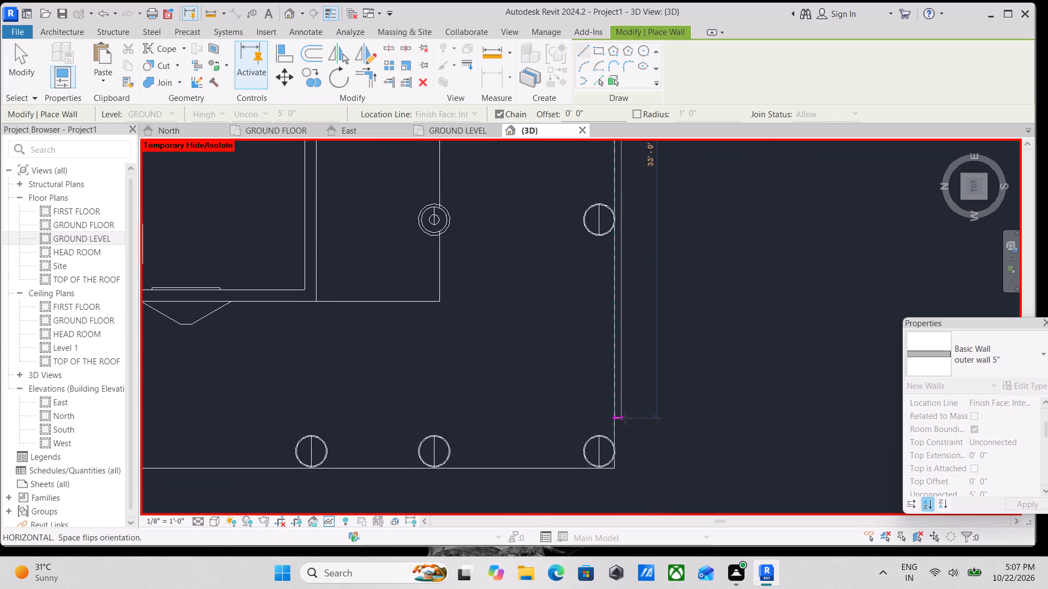
middle_click_drag(626, 418, 623, 316)
left_click(612, 368)
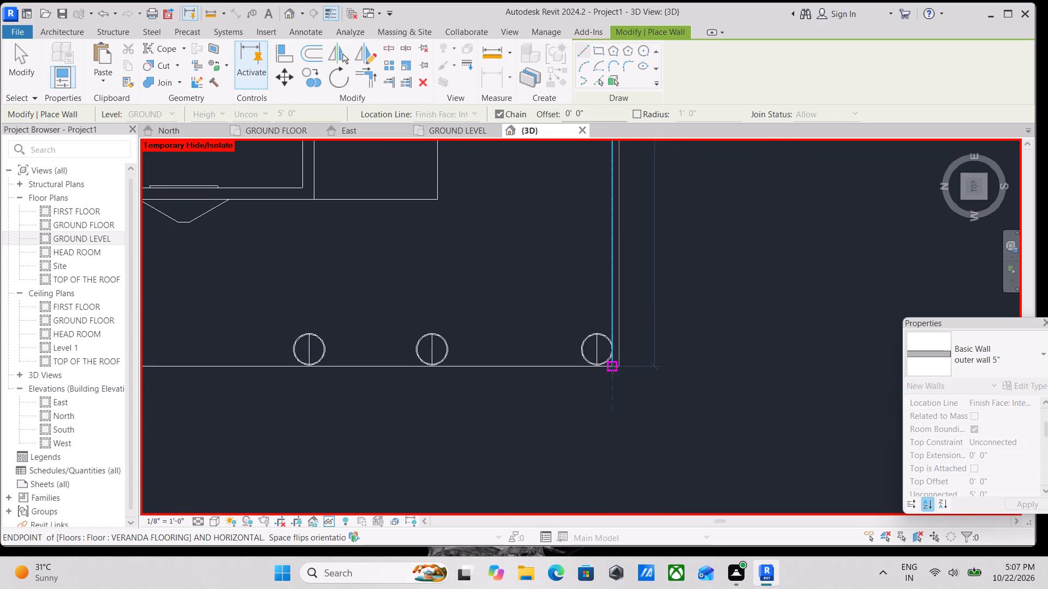
Continue the 5" wall north along the west edge for about 18' 6", ending at the third column from the southwest corner.
middle_click_drag(502, 381, 800, 350)
middle_click_drag(472, 345, 713, 357)
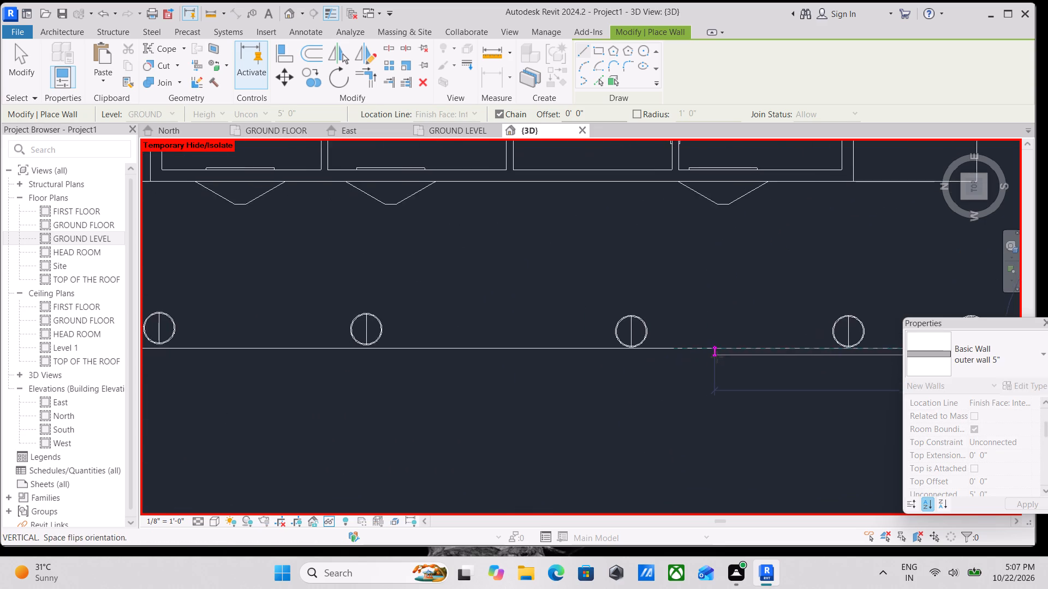
scroll(700, 366, "down", 3)
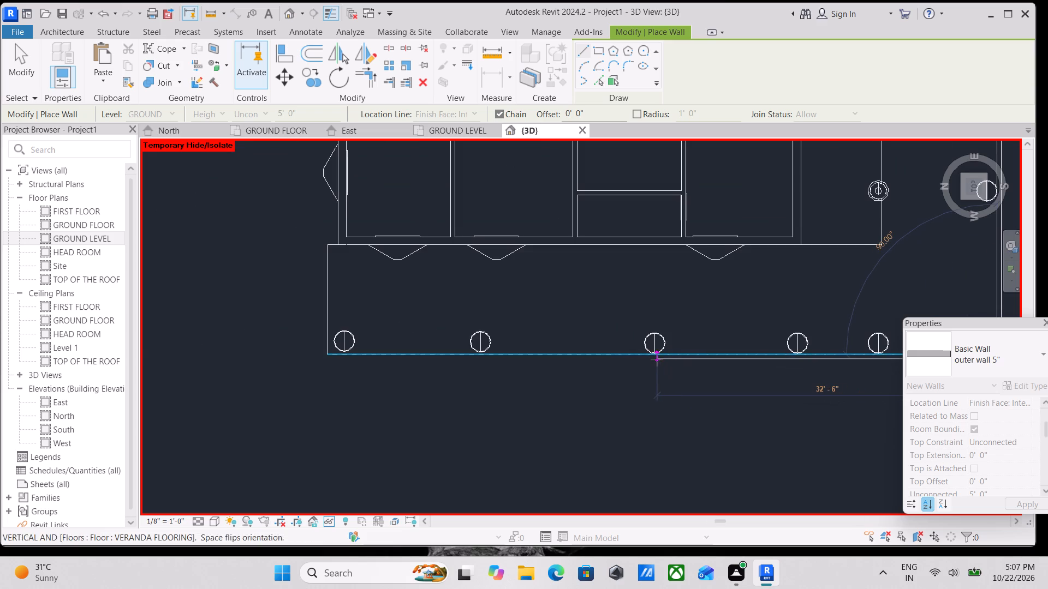
scroll(767, 363, "down", 1)
middle_click_drag(767, 363, 650, 356)
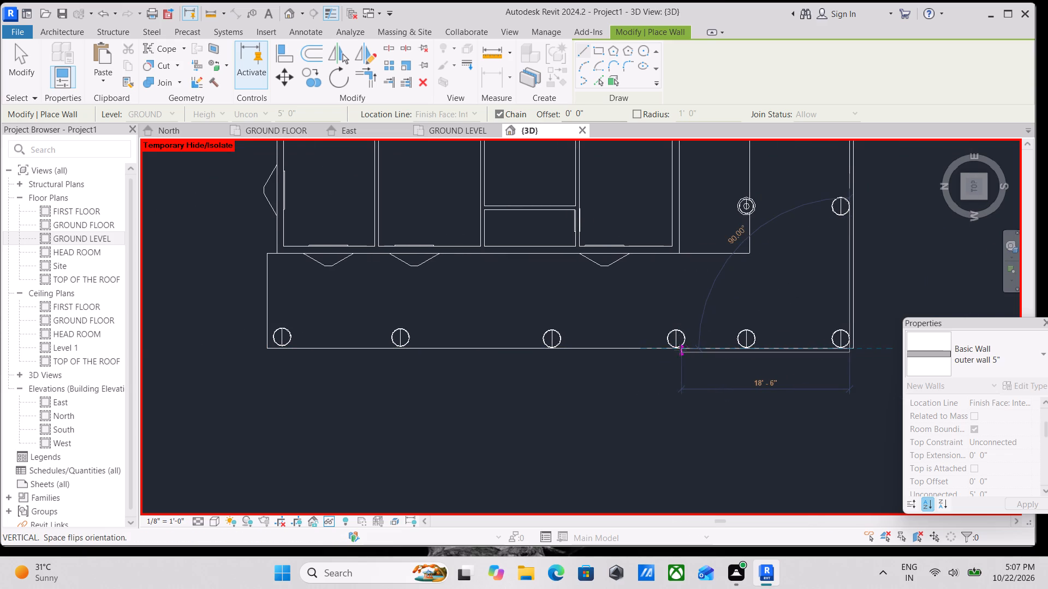
left_click(677, 348)
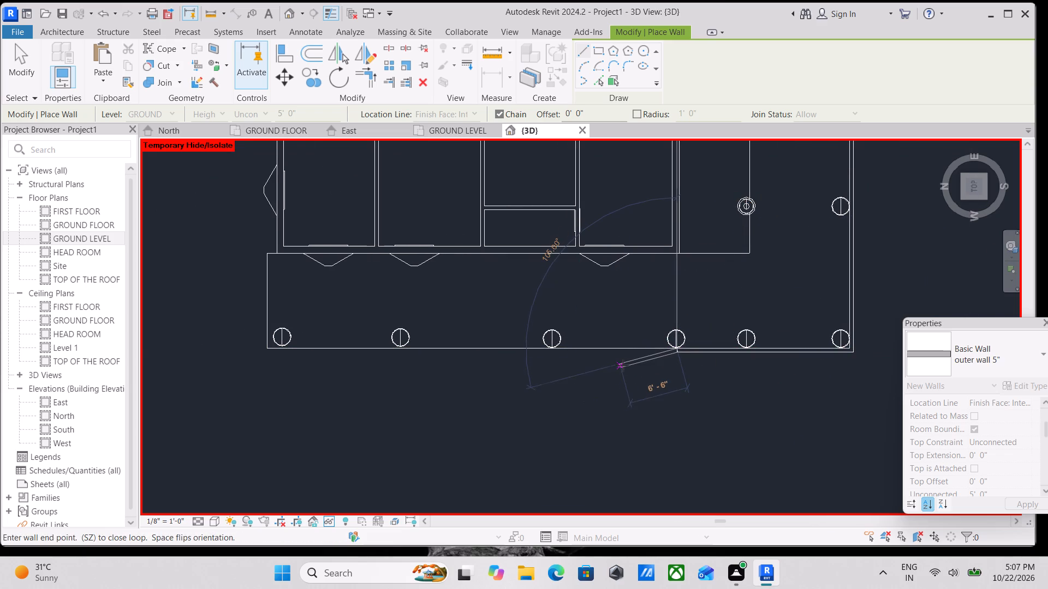
key("Escape")
Draw a 30' long 5" wall along the west edge from the northwest corner, flipped to the floor's outer side.
middle_click_drag(431, 378, 660, 404)
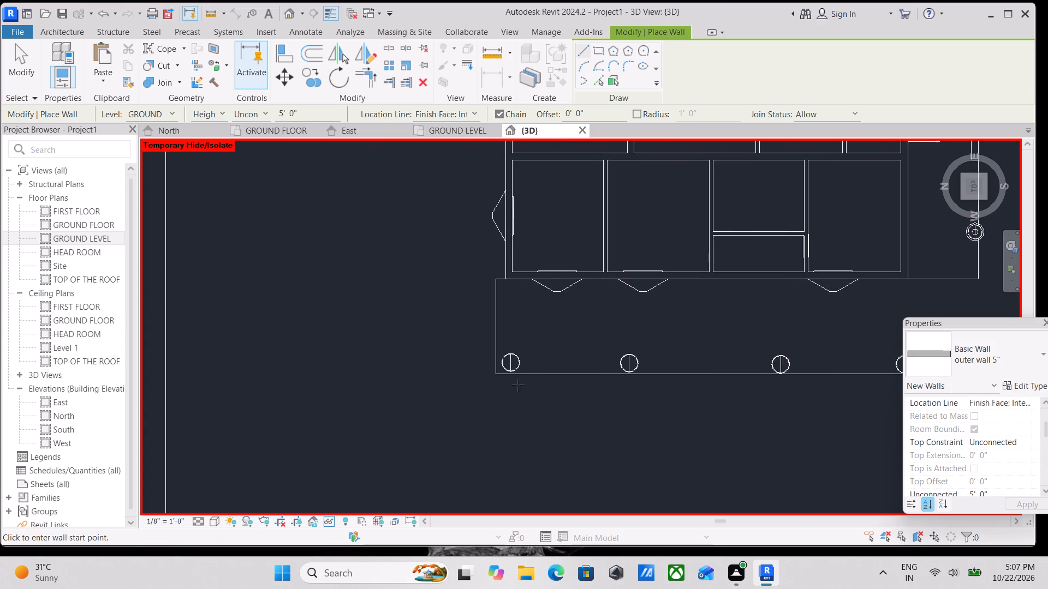
scroll(514, 380, "up", 2)
left_click(489, 371)
middle_click_drag(737, 383, 547, 353)
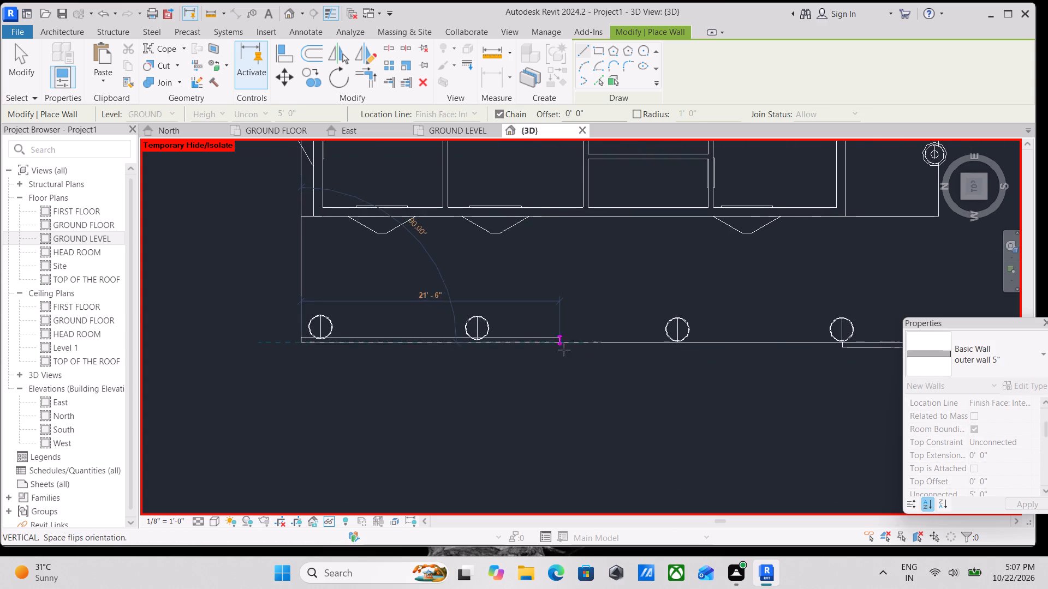
key("space")
middle_click_drag(707, 345, 631, 321)
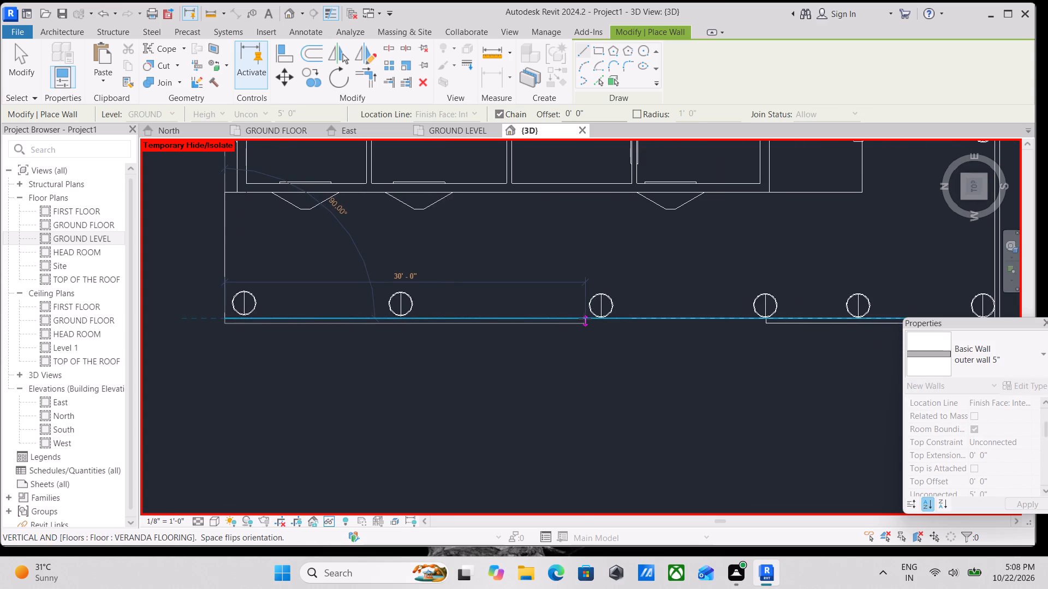
left_click(585, 318)
middle_click_drag(561, 341, 784, 358)
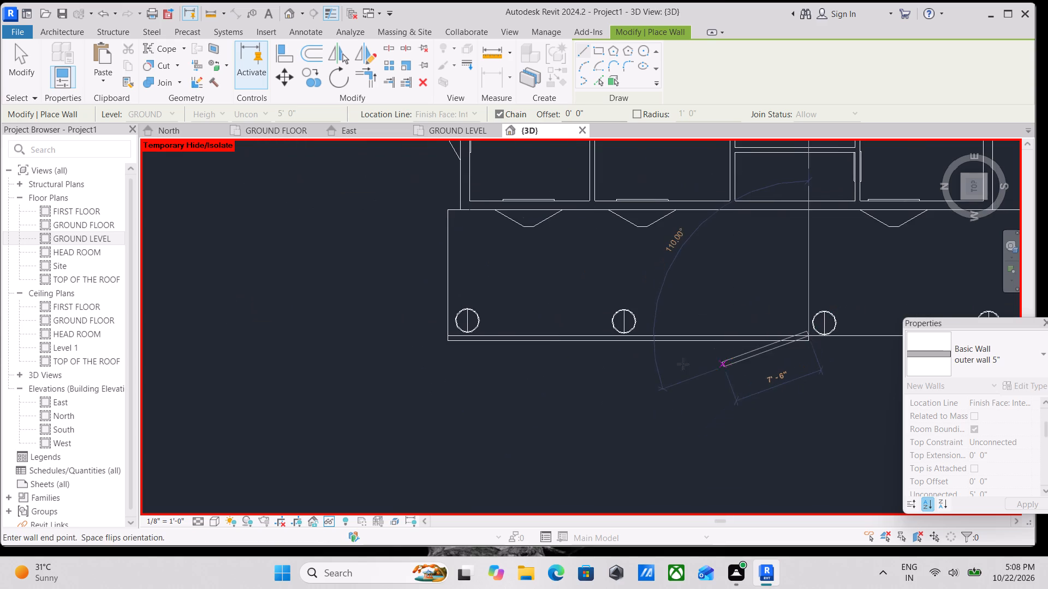
key("Escape")
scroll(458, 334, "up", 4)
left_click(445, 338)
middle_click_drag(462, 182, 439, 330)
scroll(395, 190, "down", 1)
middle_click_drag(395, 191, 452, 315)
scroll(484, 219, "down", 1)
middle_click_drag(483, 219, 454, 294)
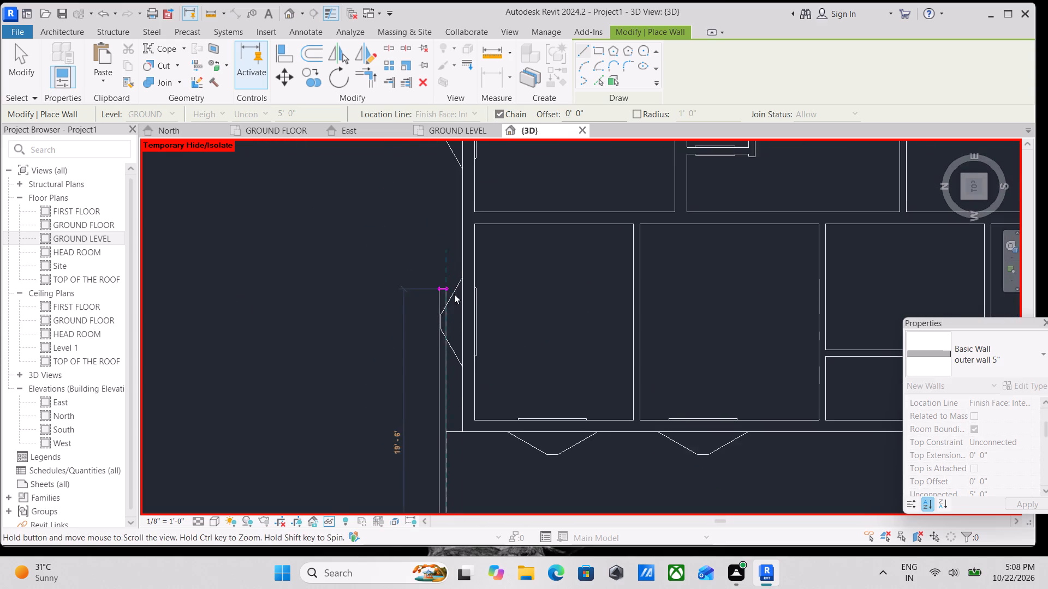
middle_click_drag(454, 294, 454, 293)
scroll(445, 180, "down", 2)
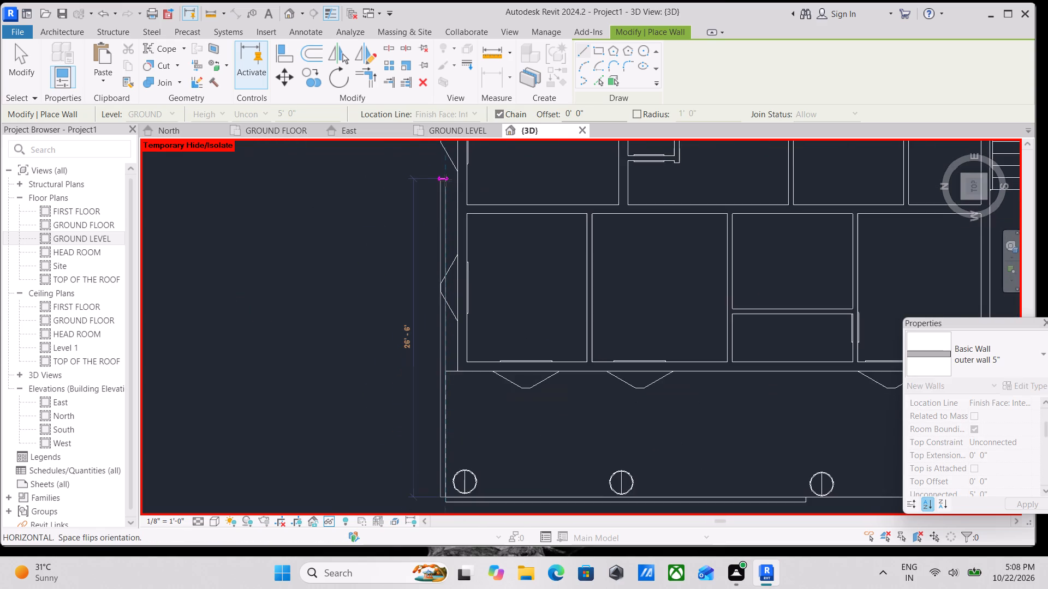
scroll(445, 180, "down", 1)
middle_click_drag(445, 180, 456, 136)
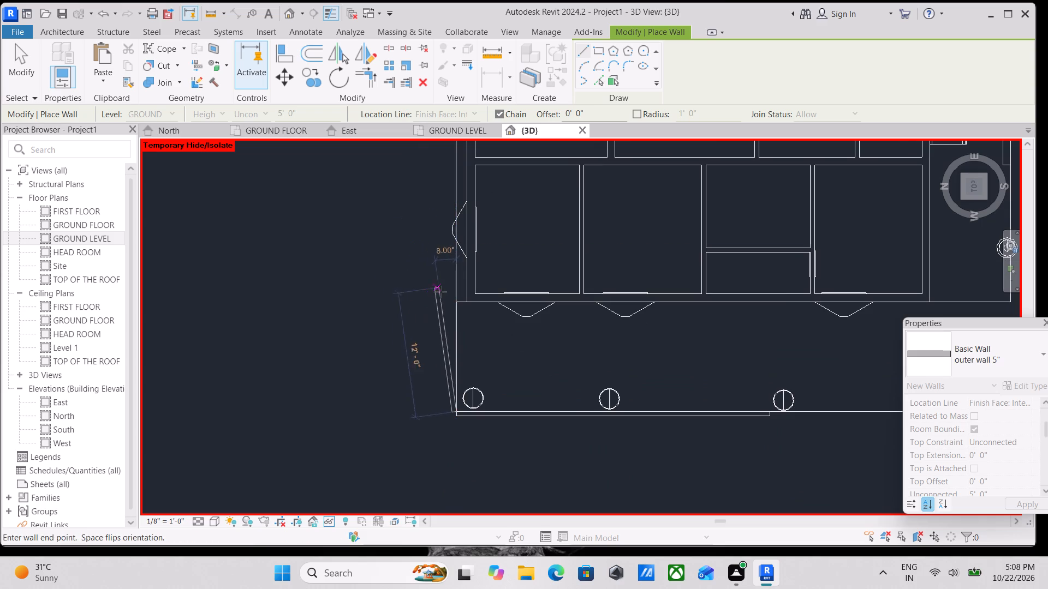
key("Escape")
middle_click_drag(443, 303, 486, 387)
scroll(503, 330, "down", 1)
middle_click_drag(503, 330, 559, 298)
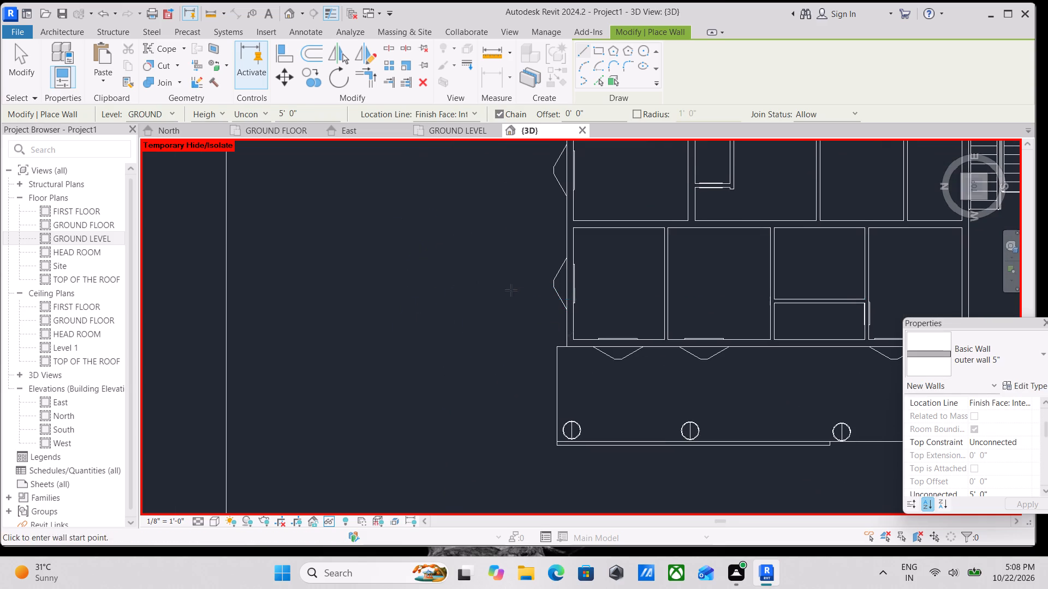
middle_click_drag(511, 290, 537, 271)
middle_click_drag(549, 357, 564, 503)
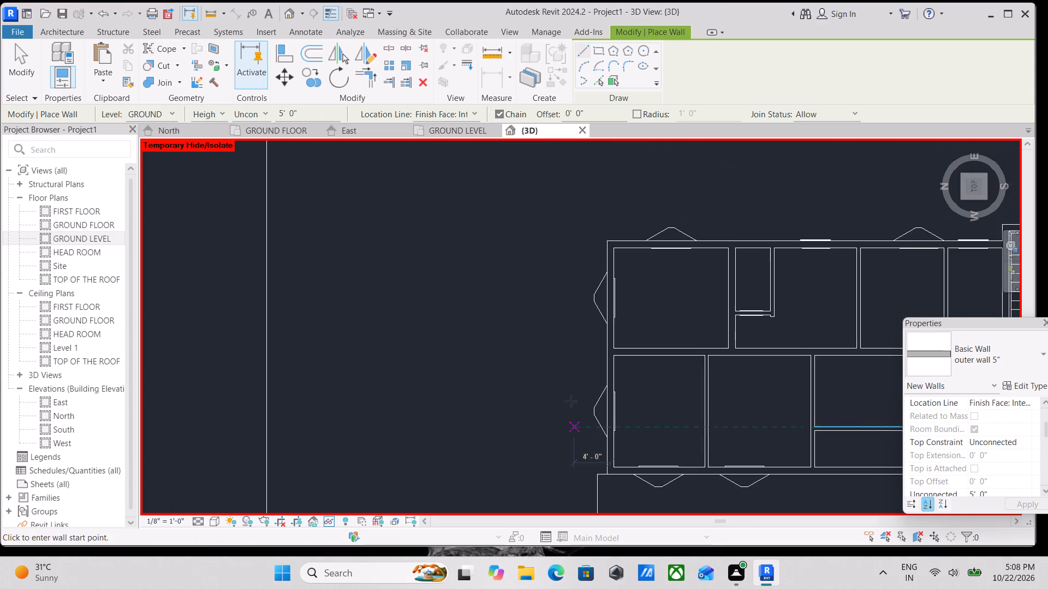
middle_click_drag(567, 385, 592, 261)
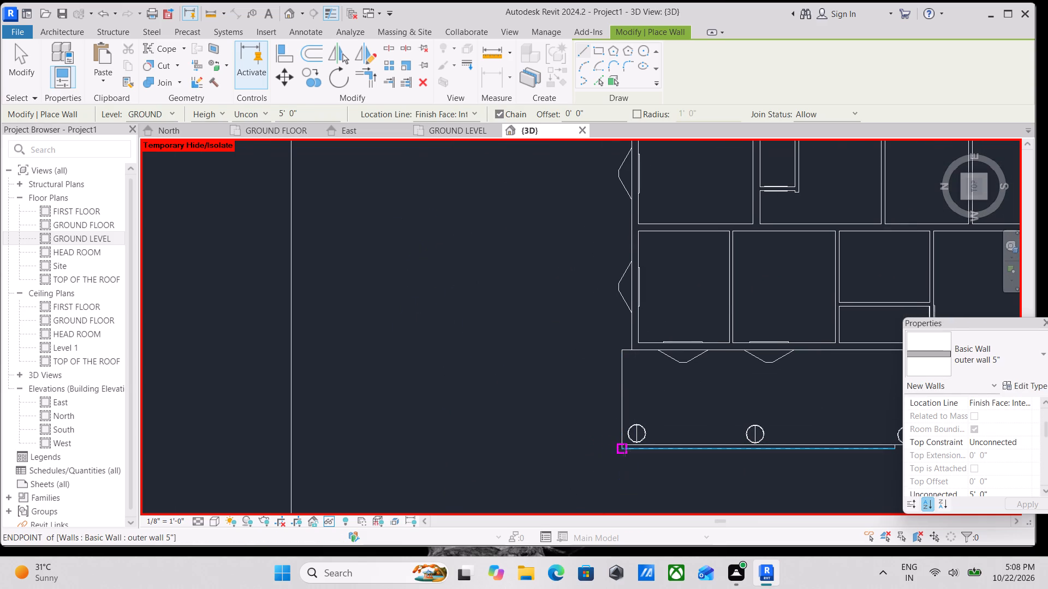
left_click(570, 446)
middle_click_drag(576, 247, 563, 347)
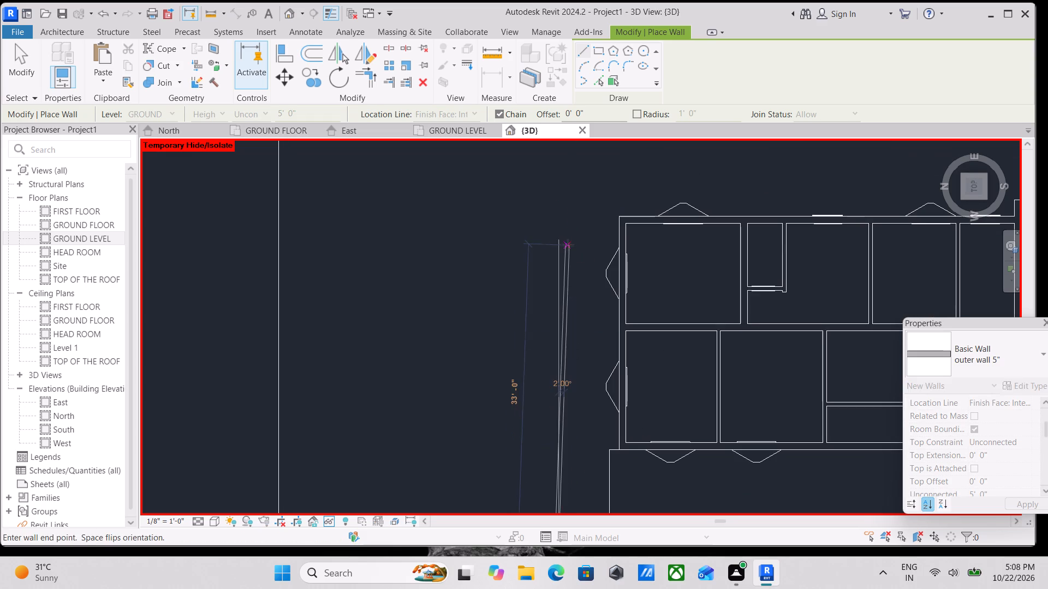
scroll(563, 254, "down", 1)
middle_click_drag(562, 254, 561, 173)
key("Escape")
Draw a 41' long 5" wall running east, parallel to the house's north side and offset outward from the veranda's northwest corner.
scroll(598, 429, "up", 1)
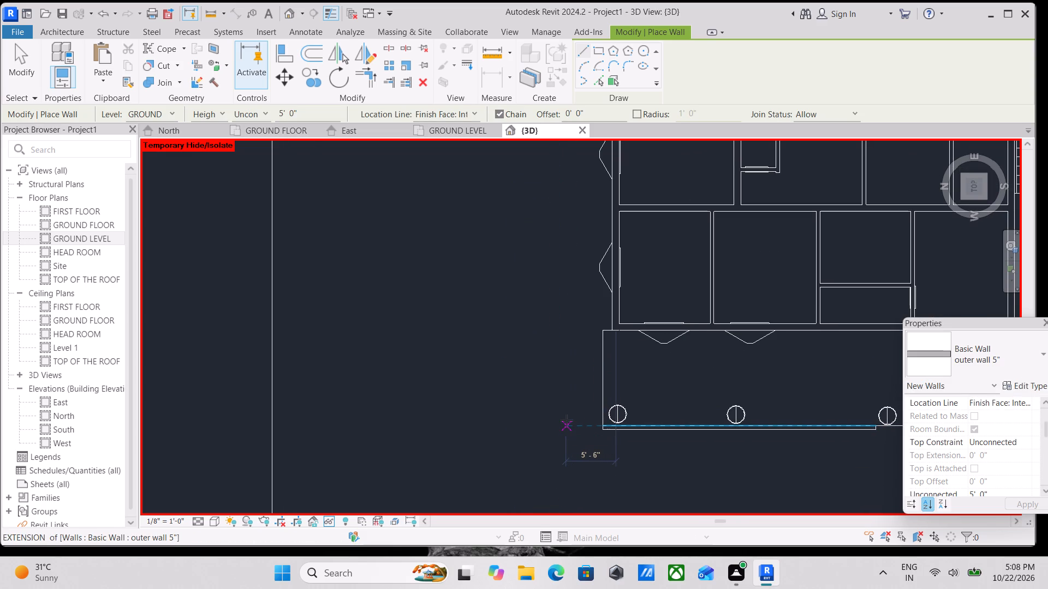
left_click(575, 420)
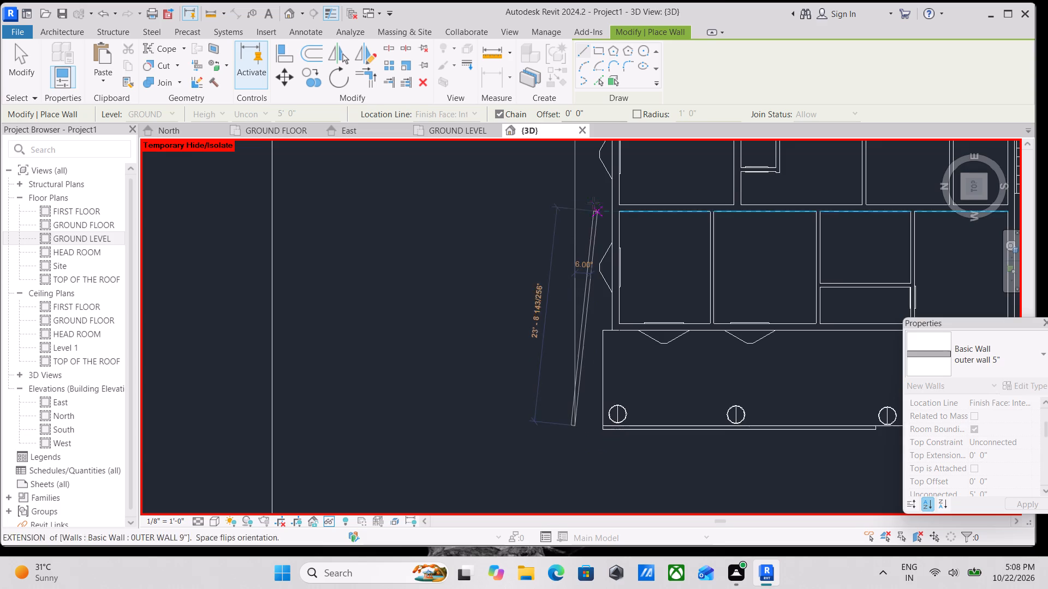
middle_click_drag(588, 202, 553, 313)
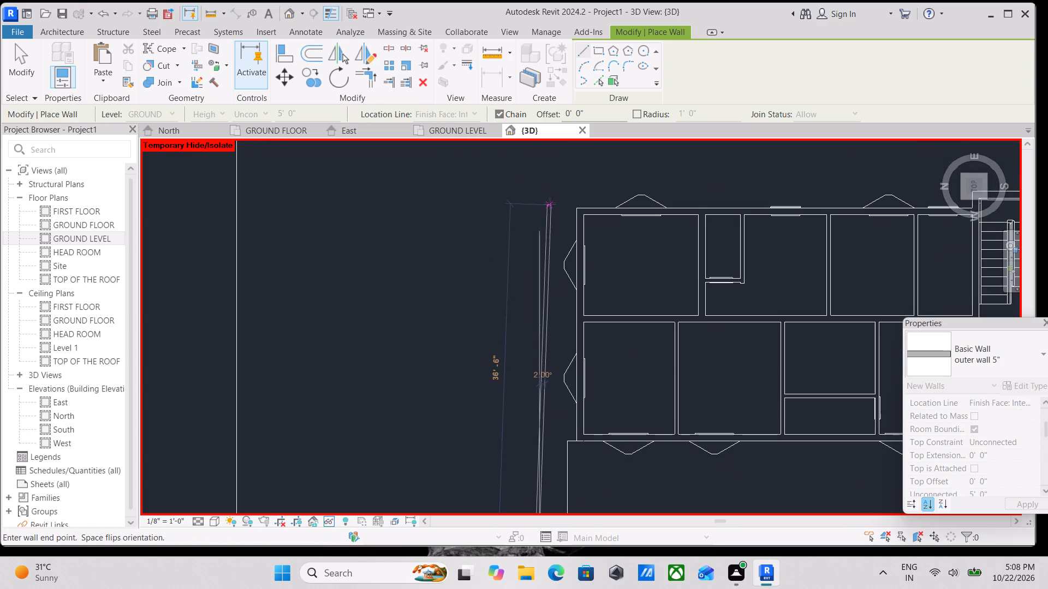
scroll(544, 181, "down", 2)
middle_click_drag(544, 181, 521, 224)
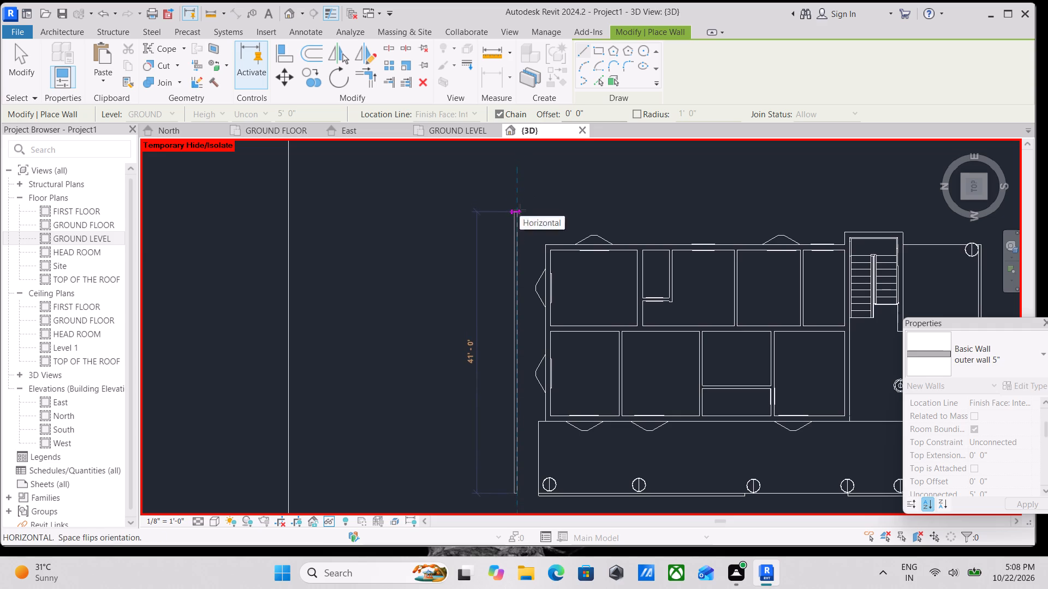
left_click(520, 210)
Continue the 5" wall about 67' 1 1/2" along the house's east side, and turn it back to the veranda floor's southeast corner.
middle_click_drag(679, 210, 501, 209)
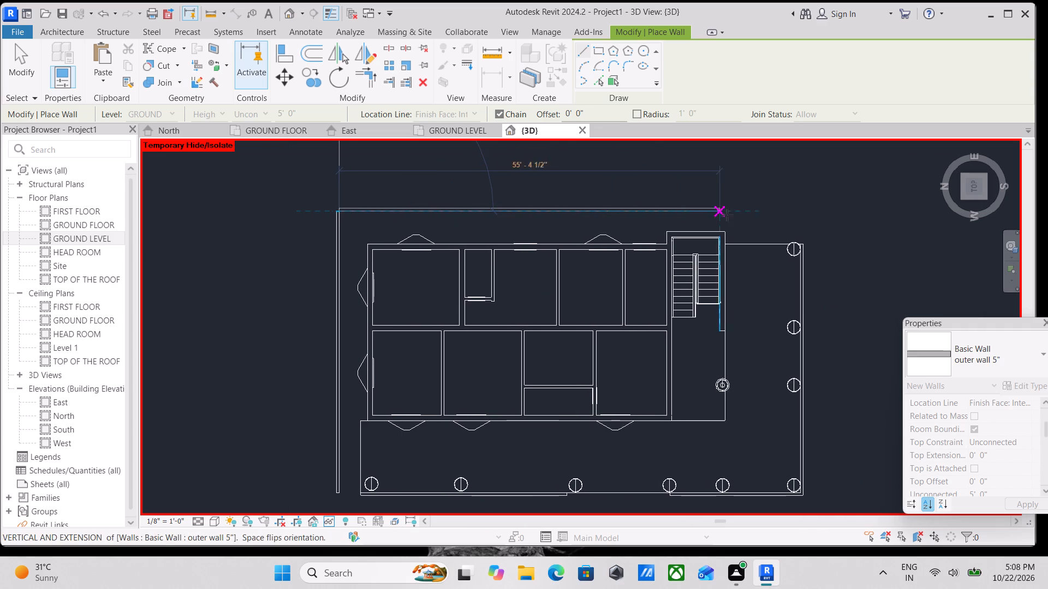
scroll(806, 223, "up", 2)
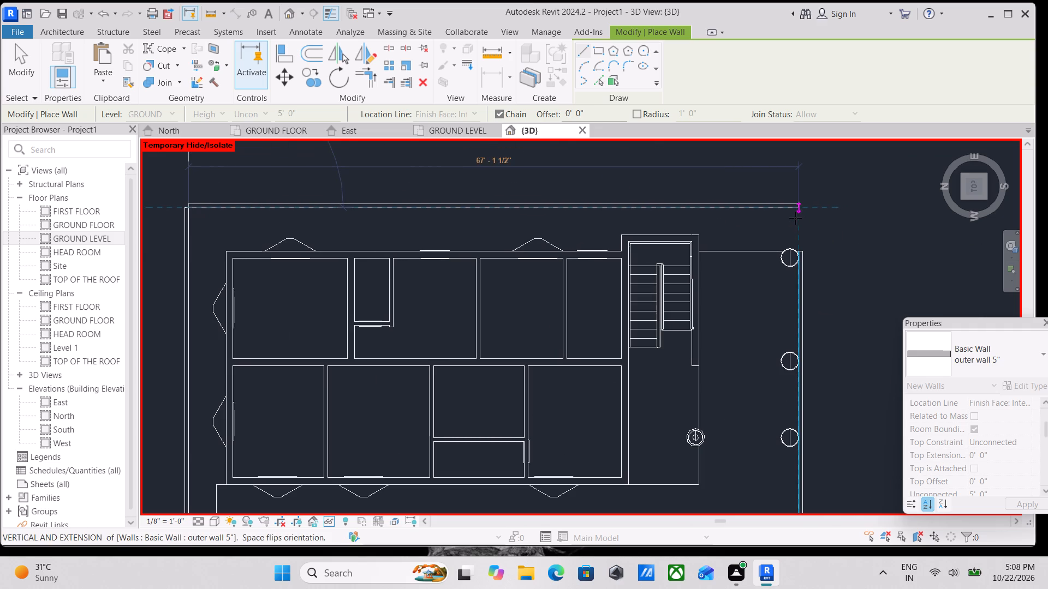
left_click(795, 218)
left_click(797, 250)
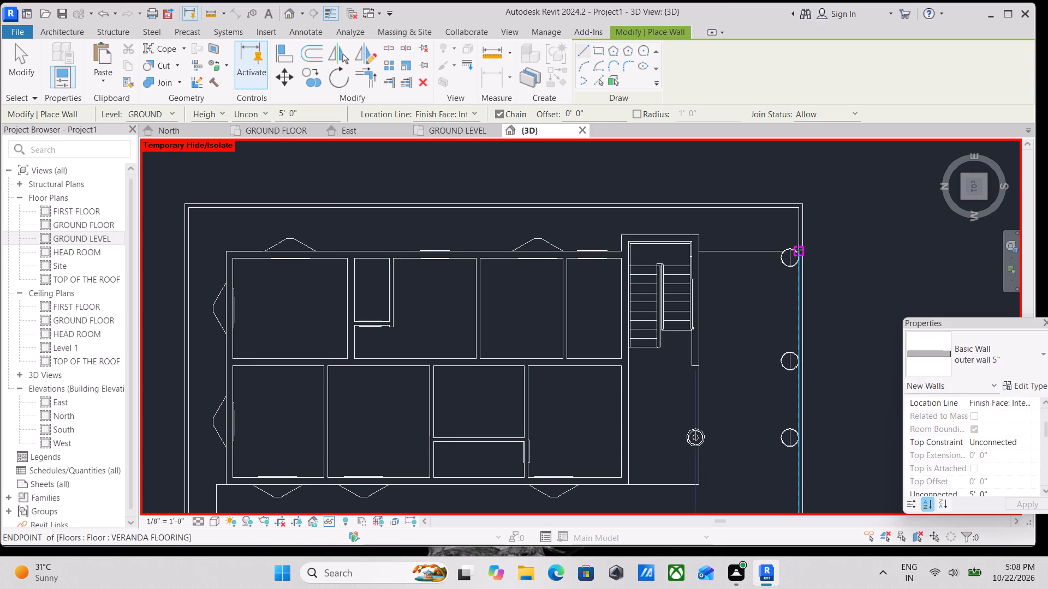
key("Escape")
key("Escape")
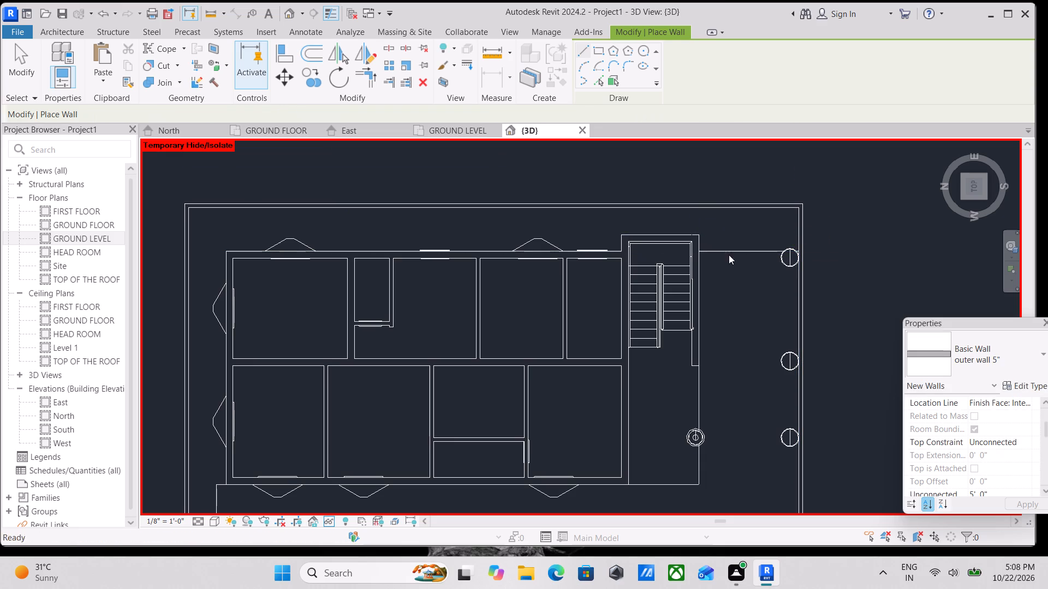
key("Escape")
Edit the veranda floor's boundary and delete its 11' end line at the east, south of the stair.
left_click(737, 249)
right_click(737, 249)
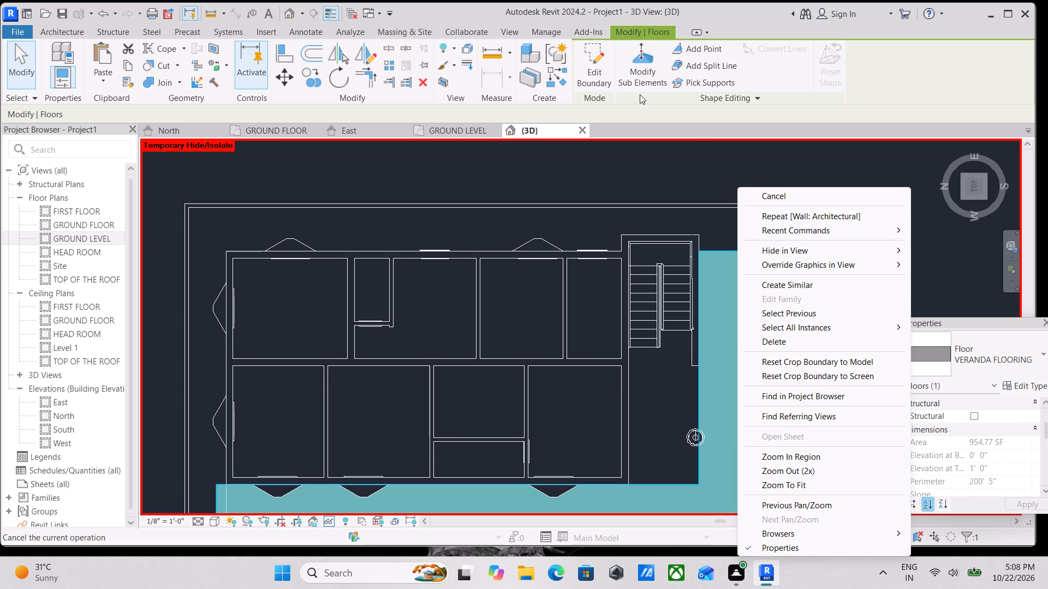
left_click(596, 67)
scroll(757, 304, "down", 2)
middle_click_drag(757, 304, 819, 246)
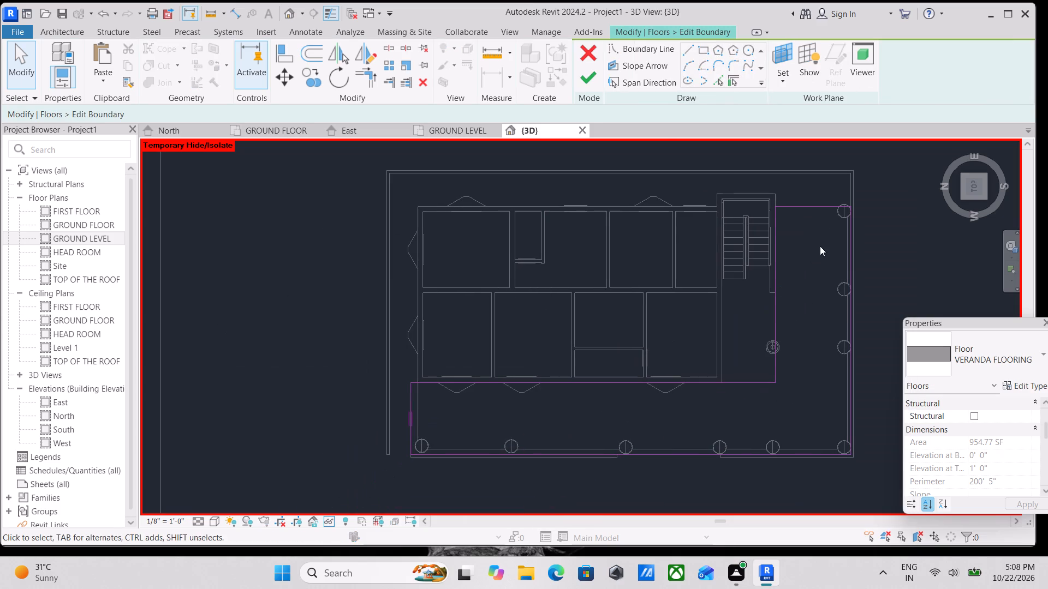
middle_click_drag(418, 409, 472, 375)
left_click(499, 348)
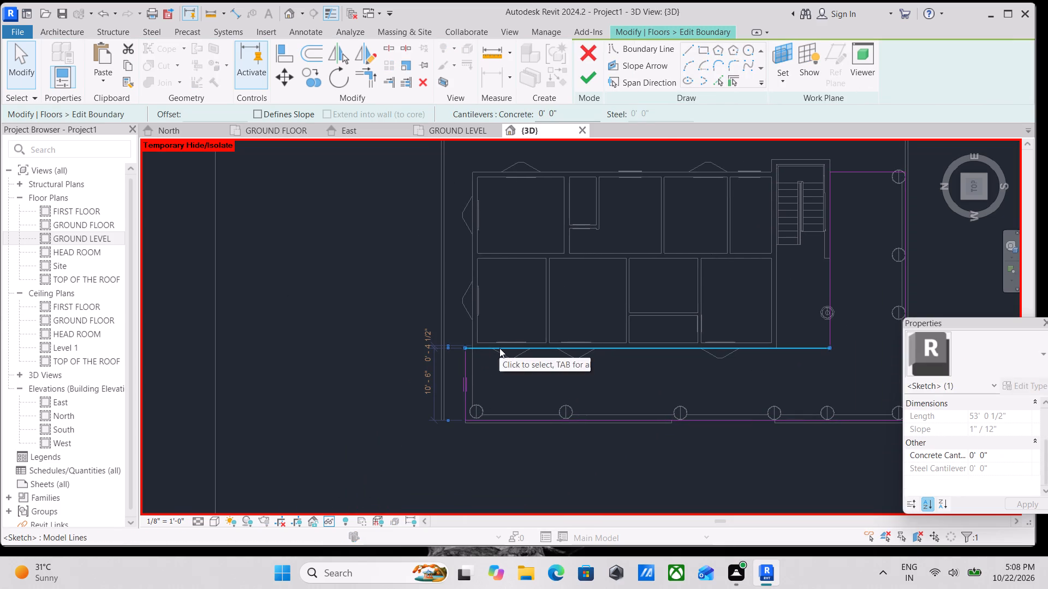
scroll(465, 371, "down", 2)
middle_click_drag(465, 371, 359, 395)
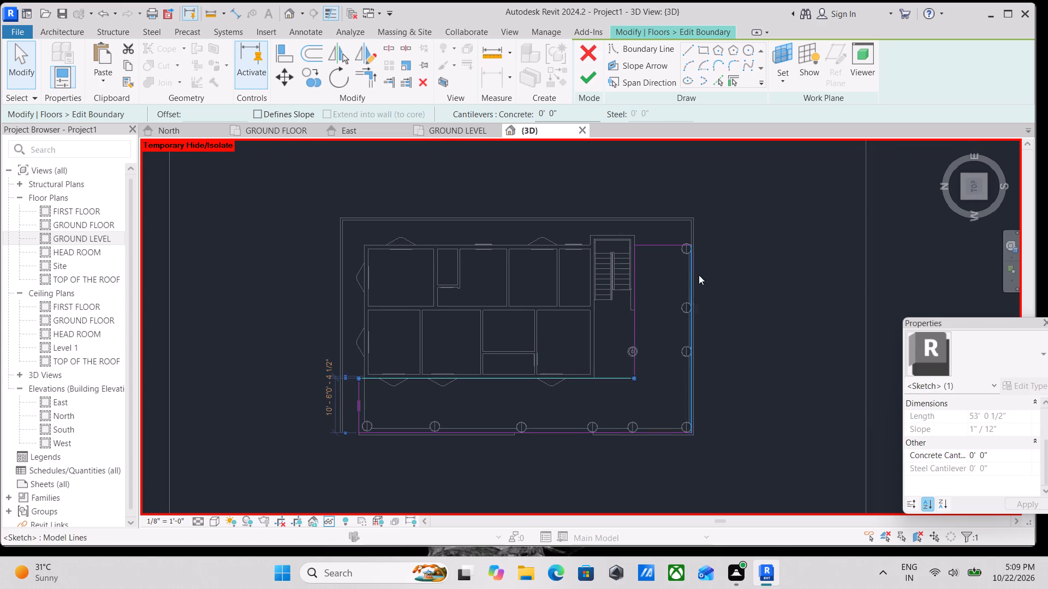
scroll(649, 251, "up", 2)
left_click(654, 239)
right_click(654, 239)
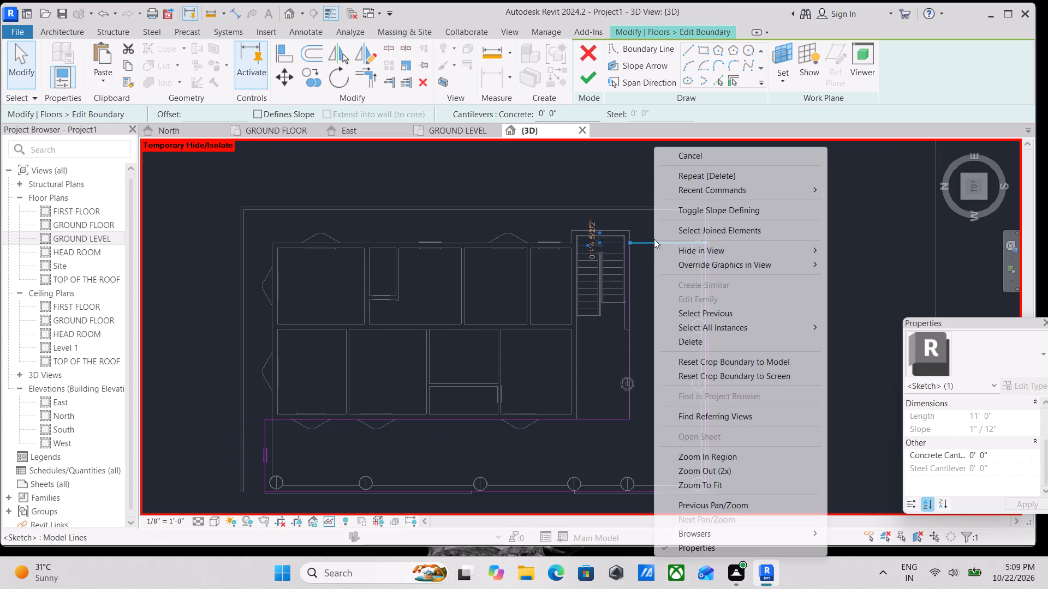
left_click(704, 343)
Delete the 10' 6" boundary line at the north end of the west veranda.
middle_click_drag(576, 364, 681, 304)
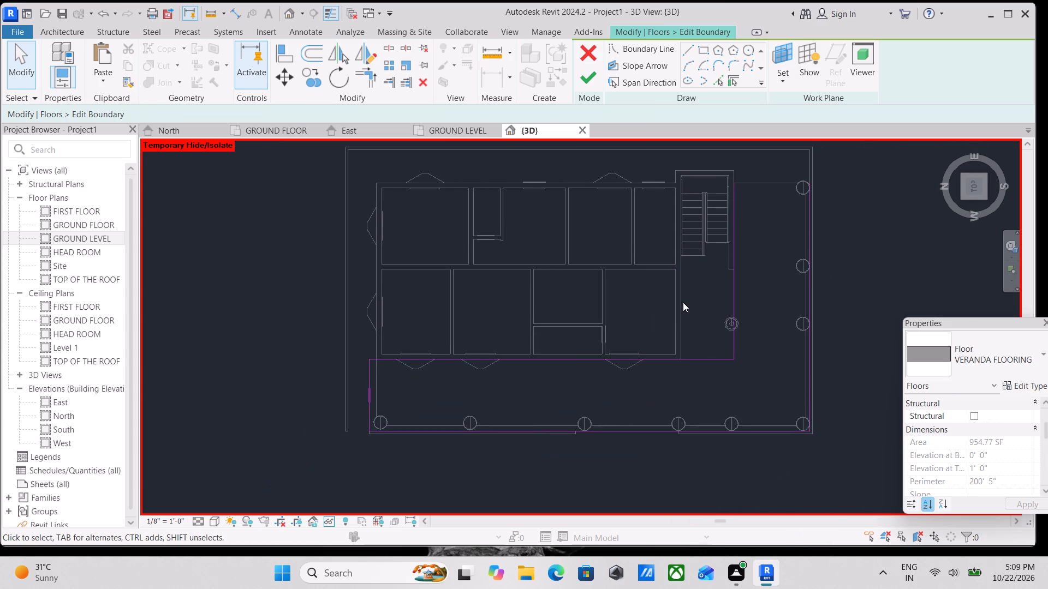
left_click(365, 387)
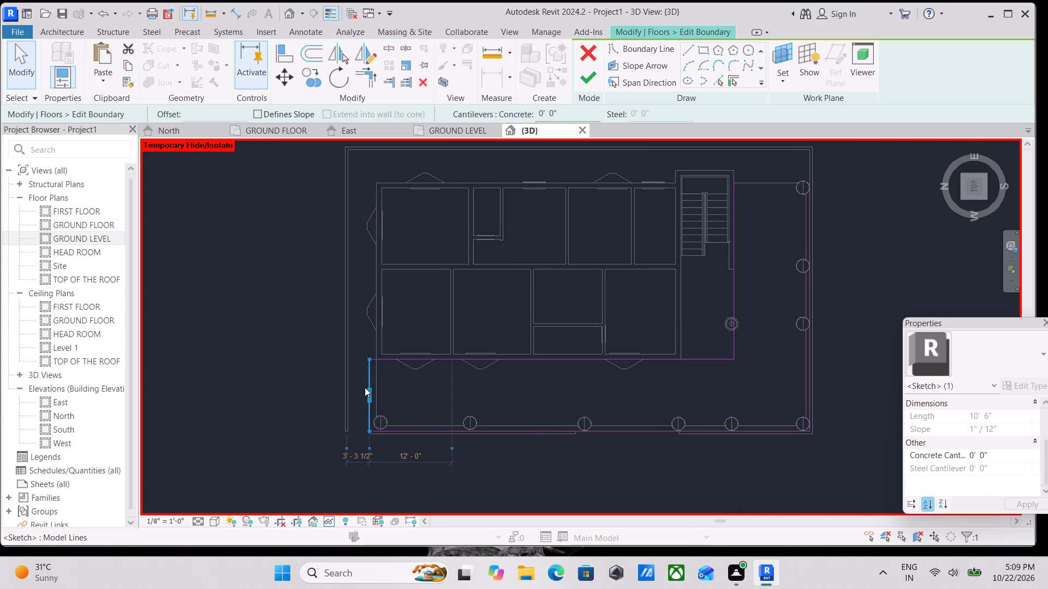
right_click(365, 387)
left_click(413, 339)
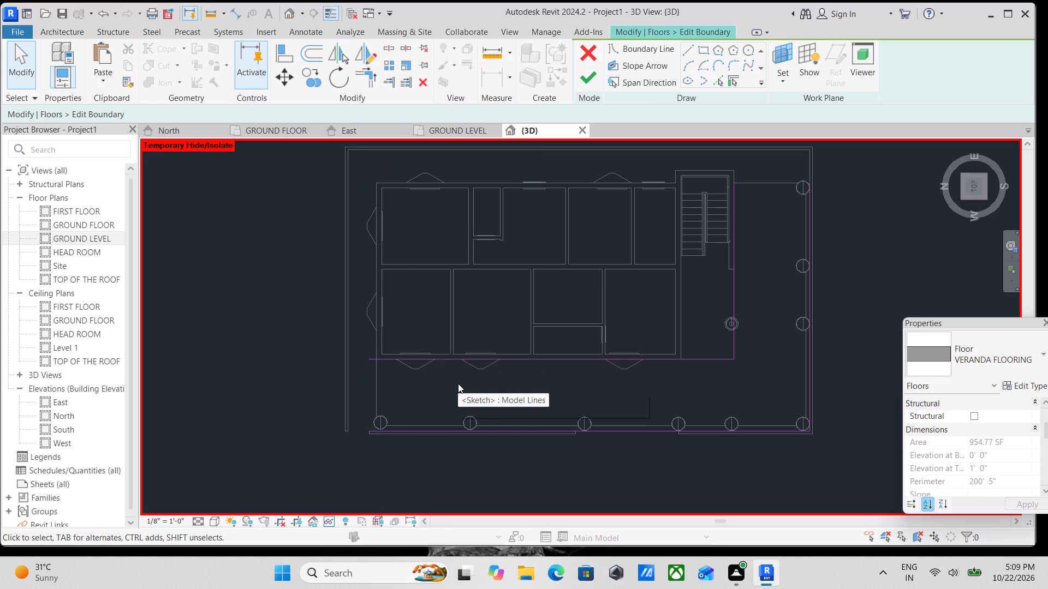
Shorten the boundary line along the house's west side to 52' so it ends at the house's northwest corner.
scroll(364, 424, "up", 1)
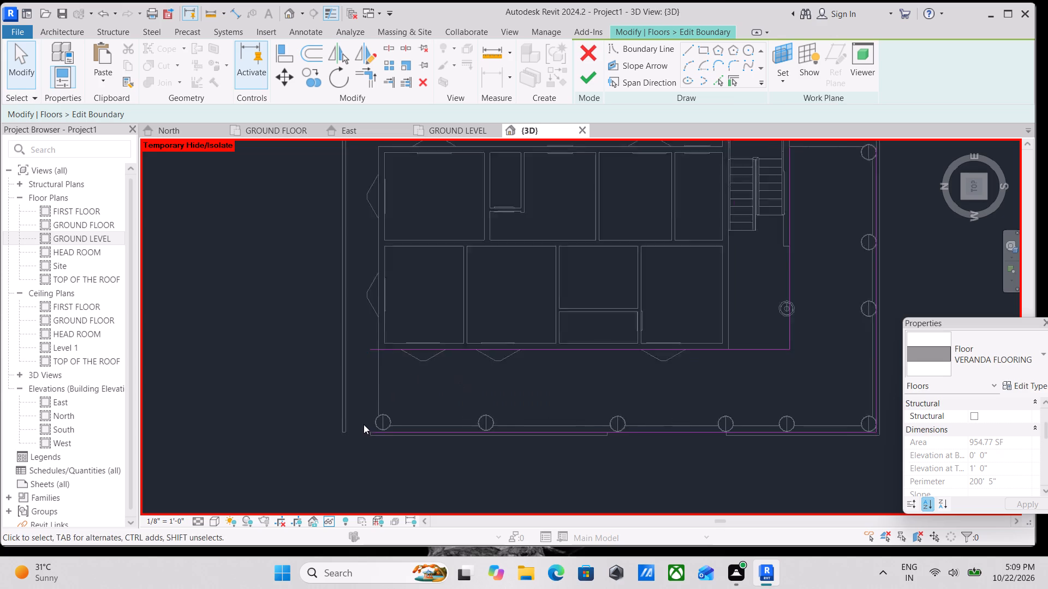
scroll(364, 424, "up", 1)
middle_click_drag(393, 390, 458, 434)
middle_click_drag(457, 406, 497, 435)
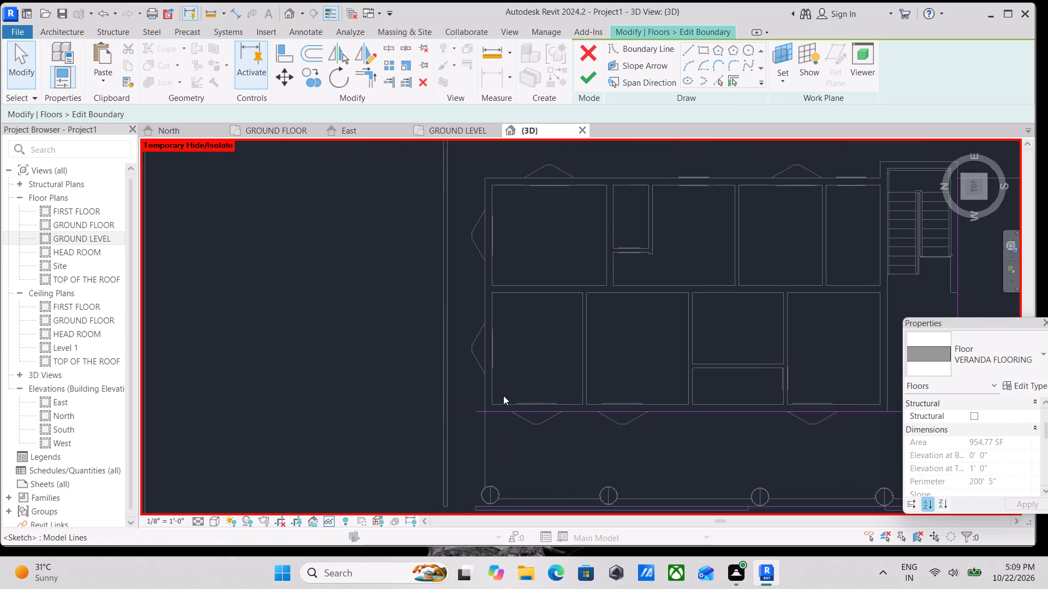
middle_click_drag(506, 341, 514, 363)
left_click(486, 432)
scroll(490, 436, "up", 1)
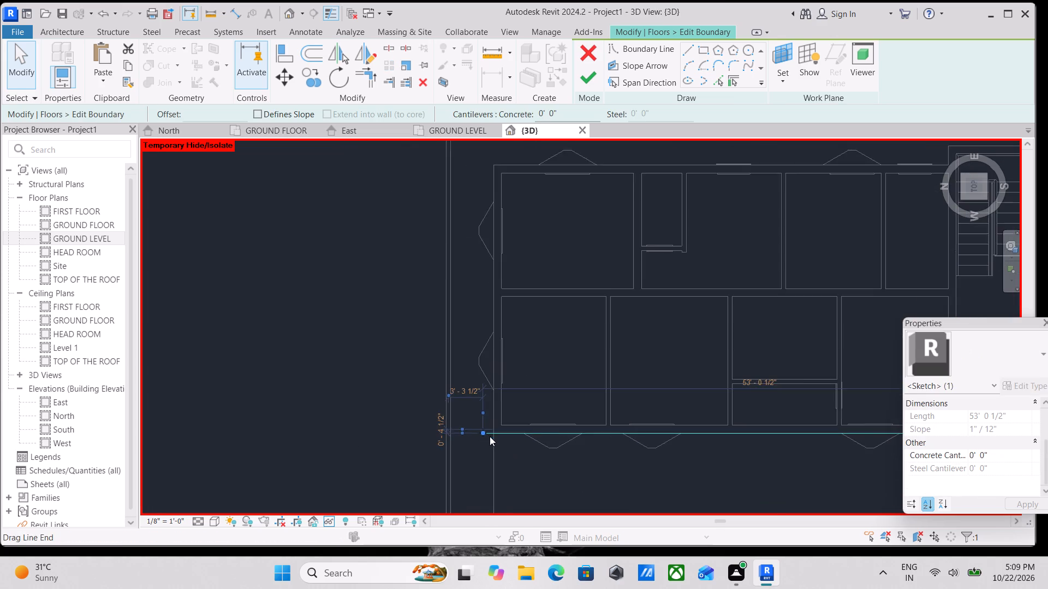
scroll(490, 436, "up", 4)
left_click_drag(479, 427, 495, 432)
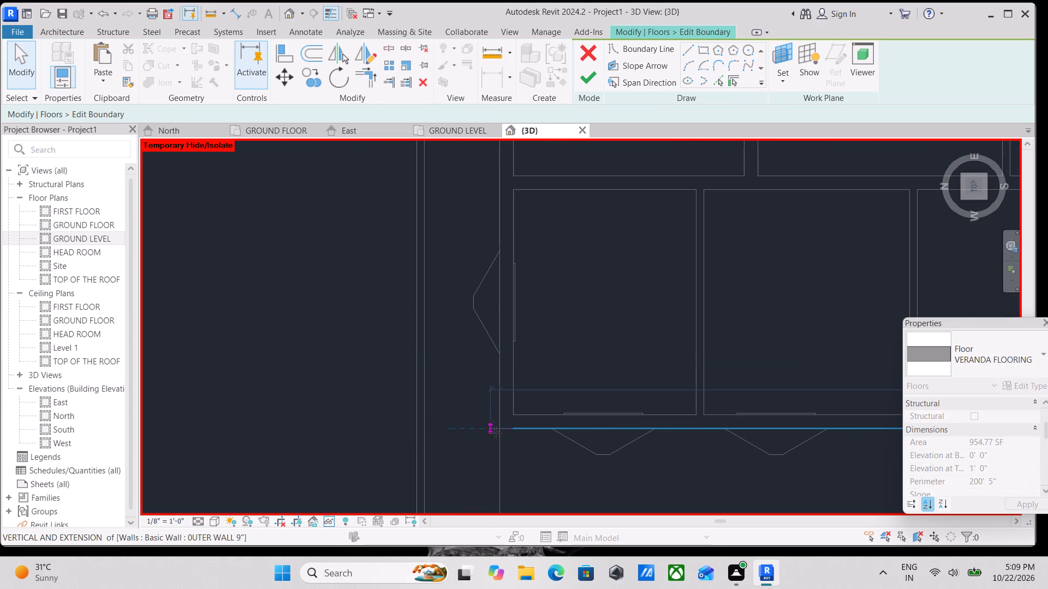
left_click_drag(495, 432, 499, 432)
scroll(519, 420, "down", 2)
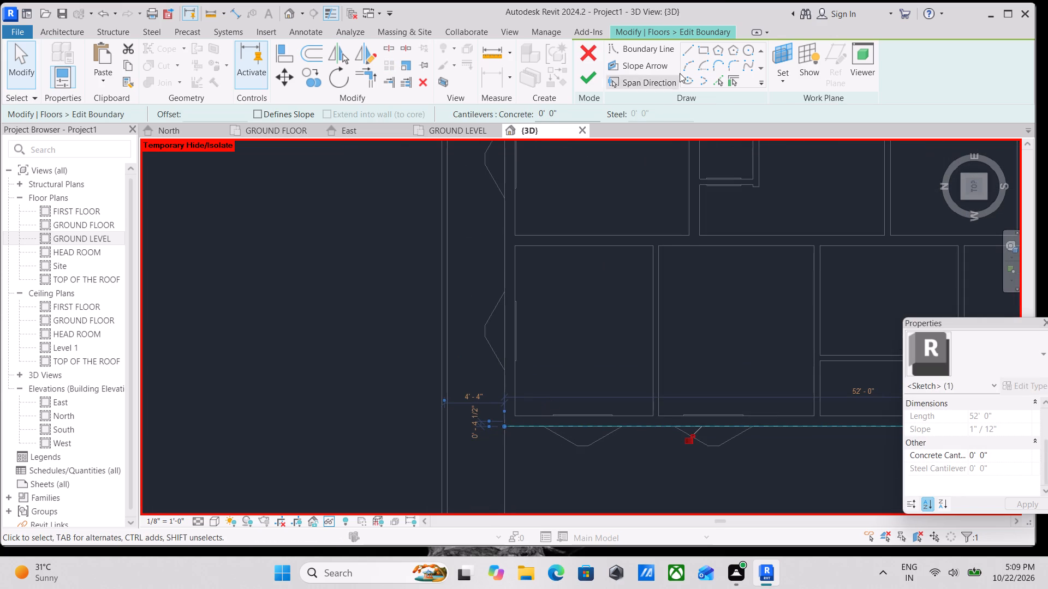
Draw inner boundary lines along the house's north and east faces, continuing 8' 6" across the stair to the existing inner line's end.
left_click(693, 45)
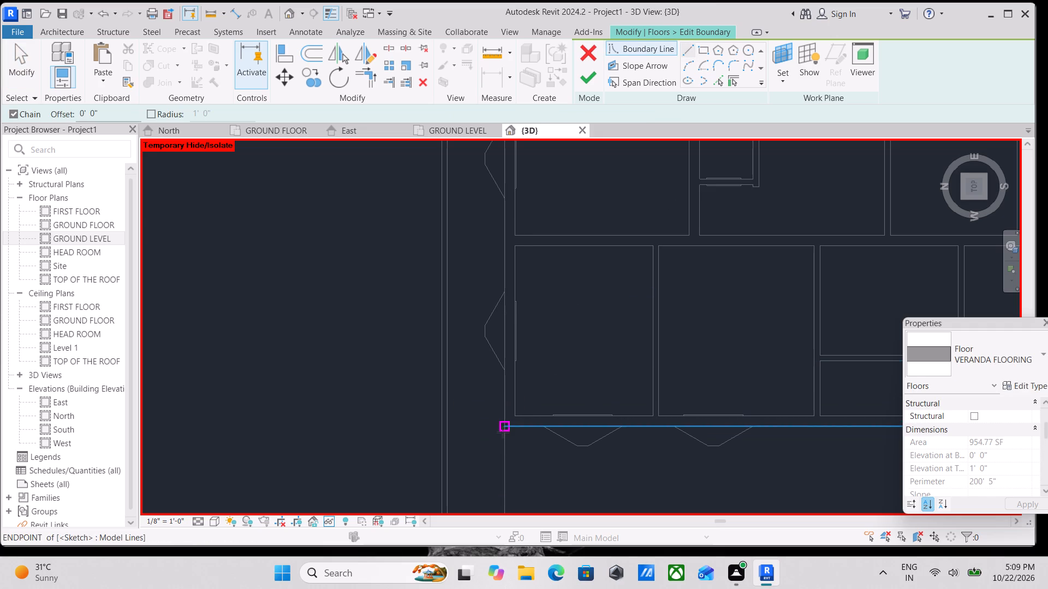
left_click(503, 429)
middle_click_drag(507, 209, 503, 399)
scroll(506, 250, "down", 1)
middle_click_drag(505, 251, 501, 296)
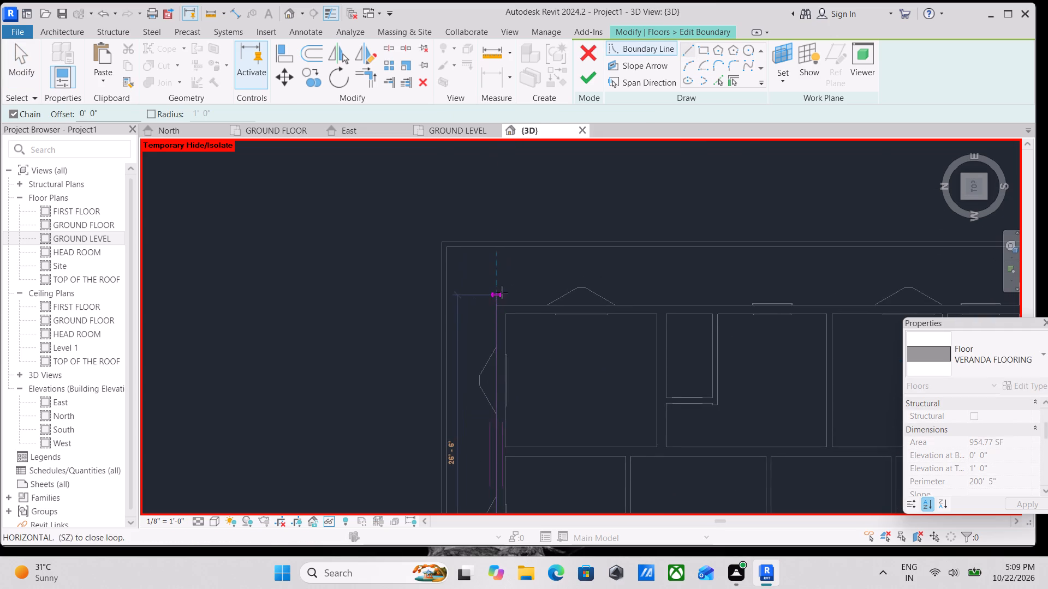
left_click(496, 307)
middle_click_drag(635, 312, 344, 266)
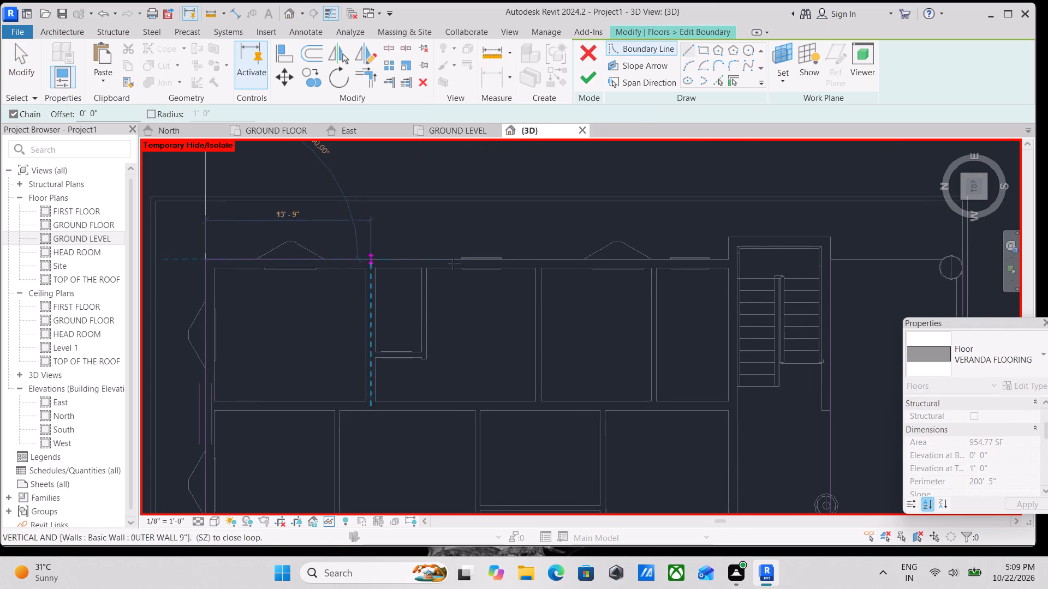
scroll(532, 267, "down", 2)
middle_click_drag(535, 267, 469, 267)
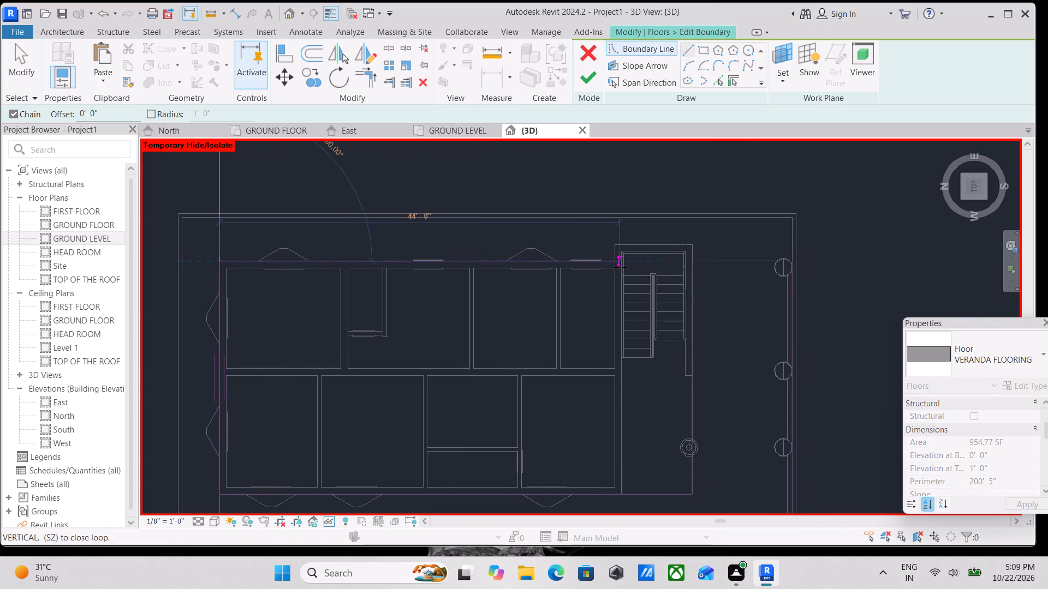
scroll(620, 267, "up", 4)
left_click(611, 261)
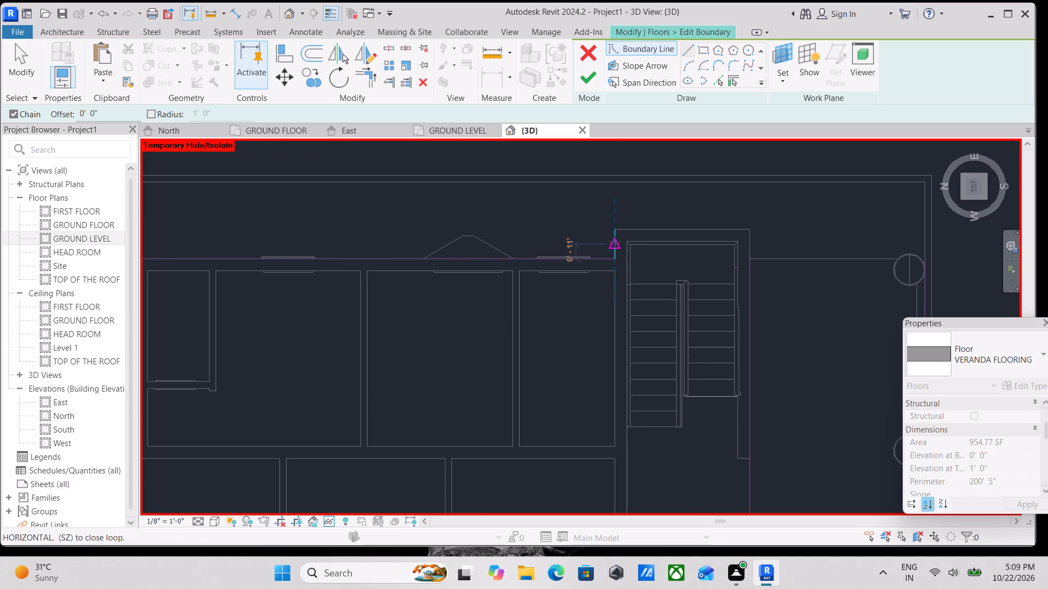
left_click(753, 256)
scroll(777, 223, "down", 2)
middle_click_drag(777, 223, 775, 229)
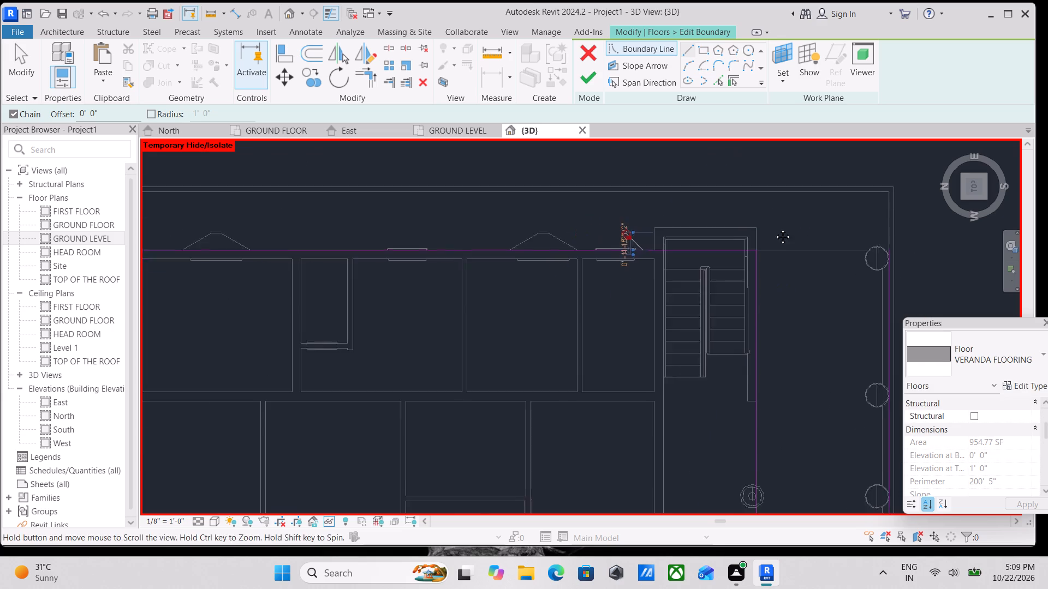
middle_click_drag(775, 229, 767, 271)
key("Escape")
scroll(767, 270, "down", 6)
key("Escape")
middle_click_drag(774, 261, 764, 164)
key("Escape")
key("Escape")
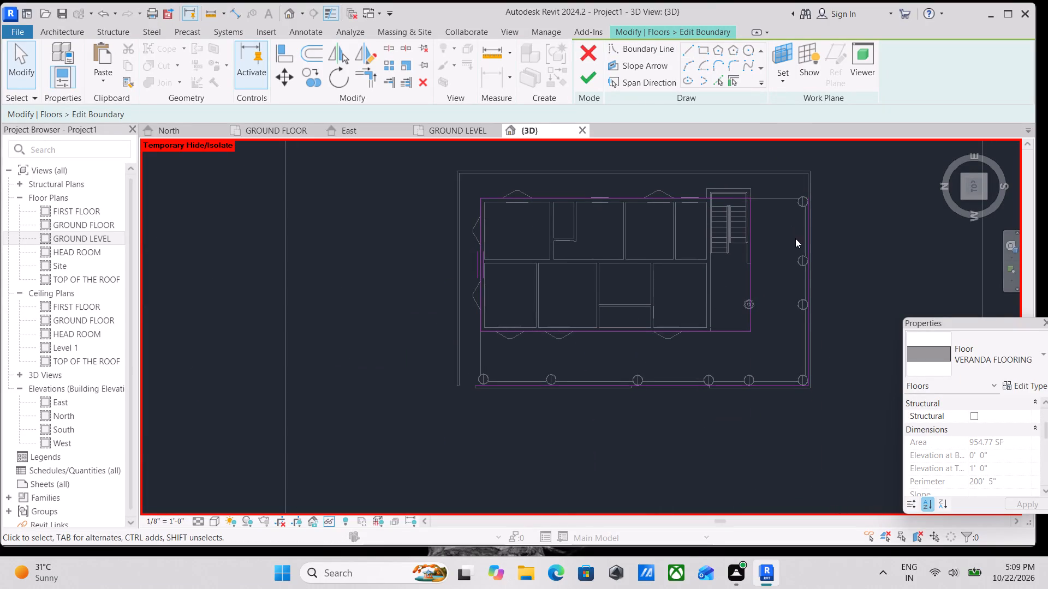
key("Escape")
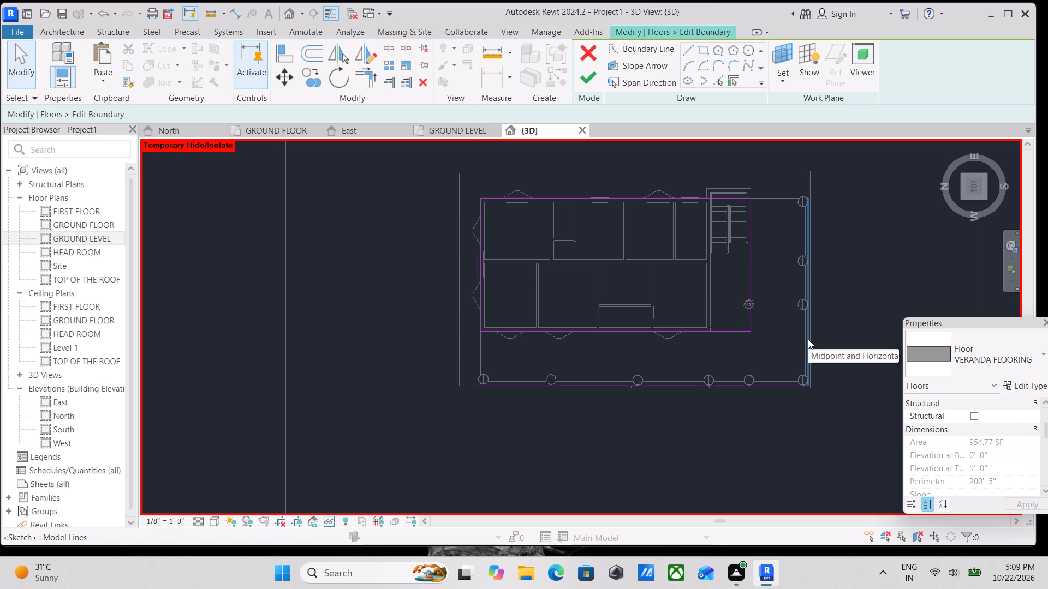
Draw outer boundary lines 3' 1" from the veranda's northwest end to the north 5" wall, and along its inner face to the northeast corner.
scroll(801, 155, "up", 2)
scroll(798, 248, "up", 3)
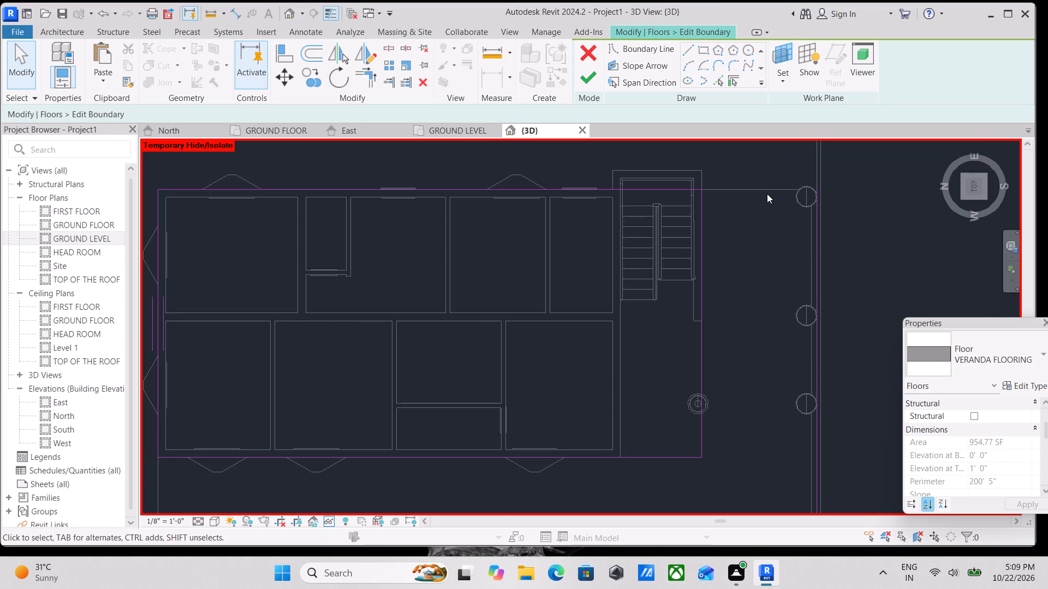
scroll(760, 194, "down", 4)
middle_click_drag(683, 278, 732, 262)
middle_click_drag(487, 353, 519, 353)
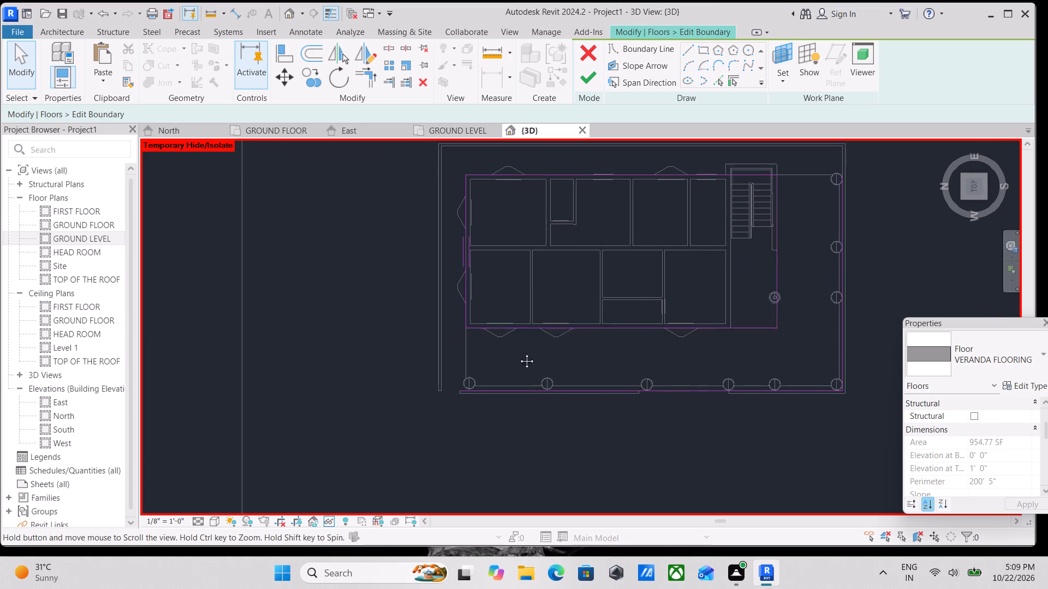
middle_click_drag(519, 353, 556, 346)
scroll(540, 366, "up", 5)
scroll(533, 381, "down", 2)
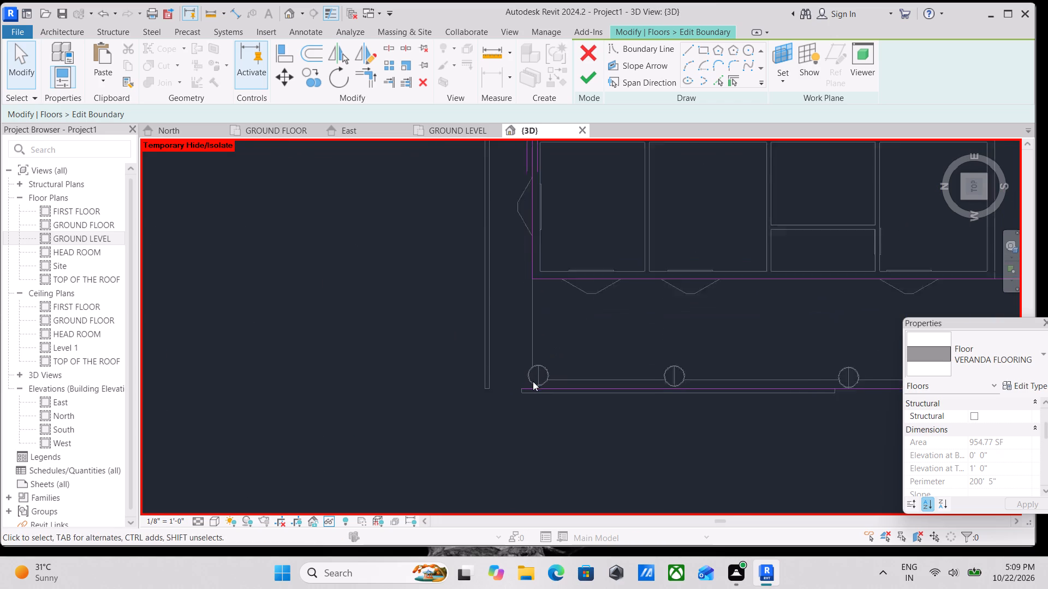
middle_click_drag(533, 381, 503, 398)
left_click(687, 46)
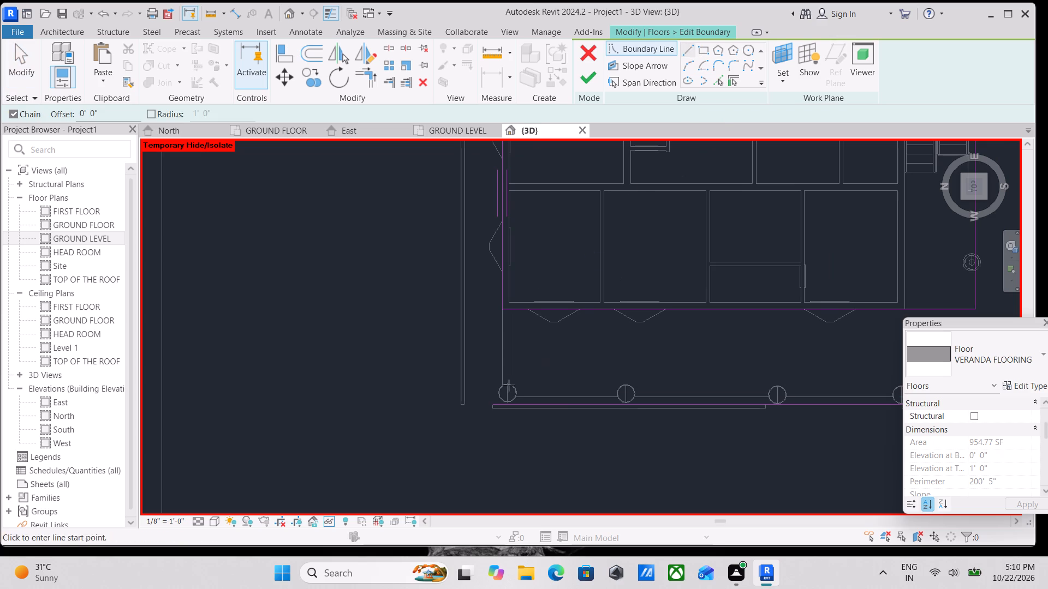
left_click(493, 405)
left_click(466, 403)
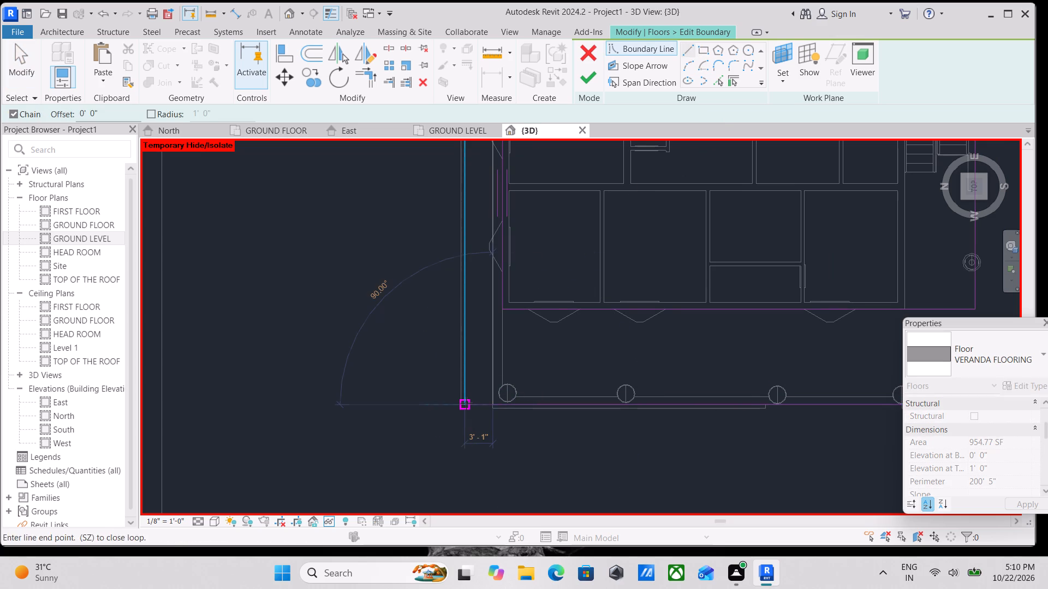
middle_click_drag(484, 237, 469, 424)
middle_click_drag(474, 213, 467, 266)
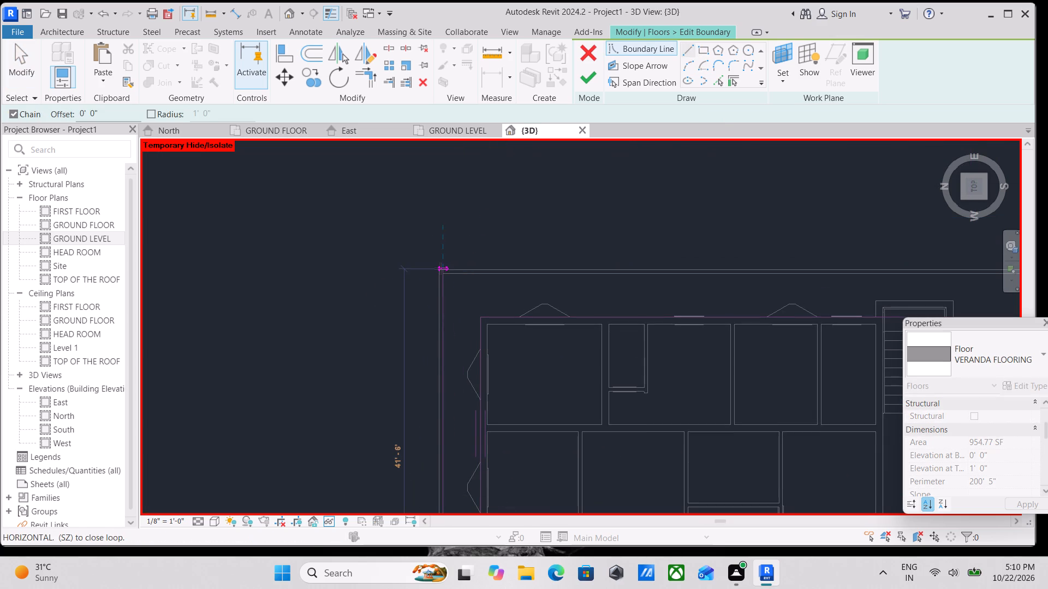
left_click(440, 274)
Continue the boundary along the east 5" wall's inner face and back to the south boundary line's end, and finish the floor edit.
middle_click_drag(605, 275, 214, 249)
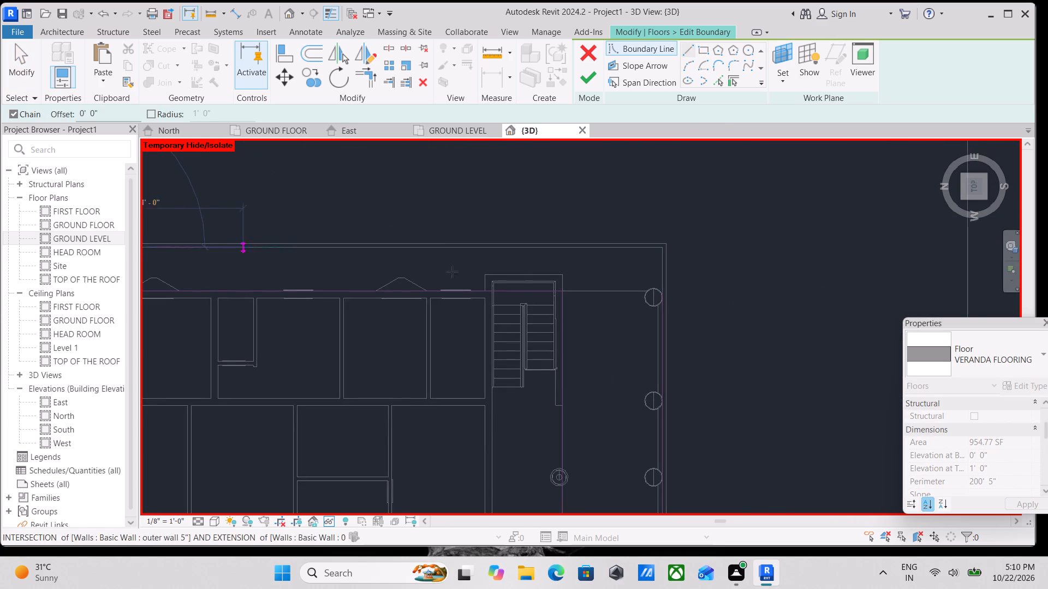
middle_click_drag(568, 271, 444, 263)
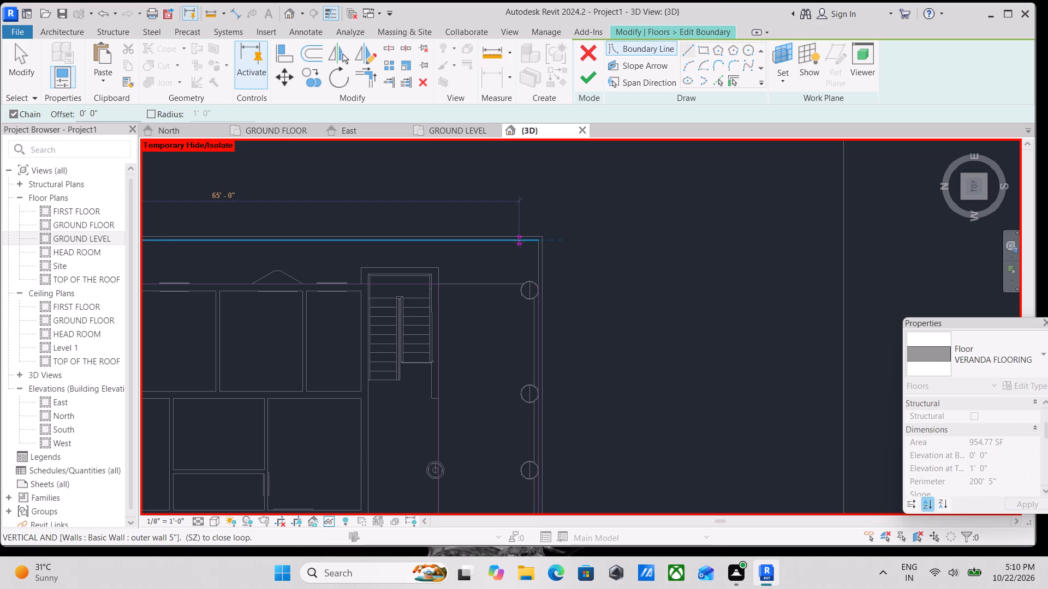
left_click(538, 239)
middle_click_drag(534, 310, 538, 292)
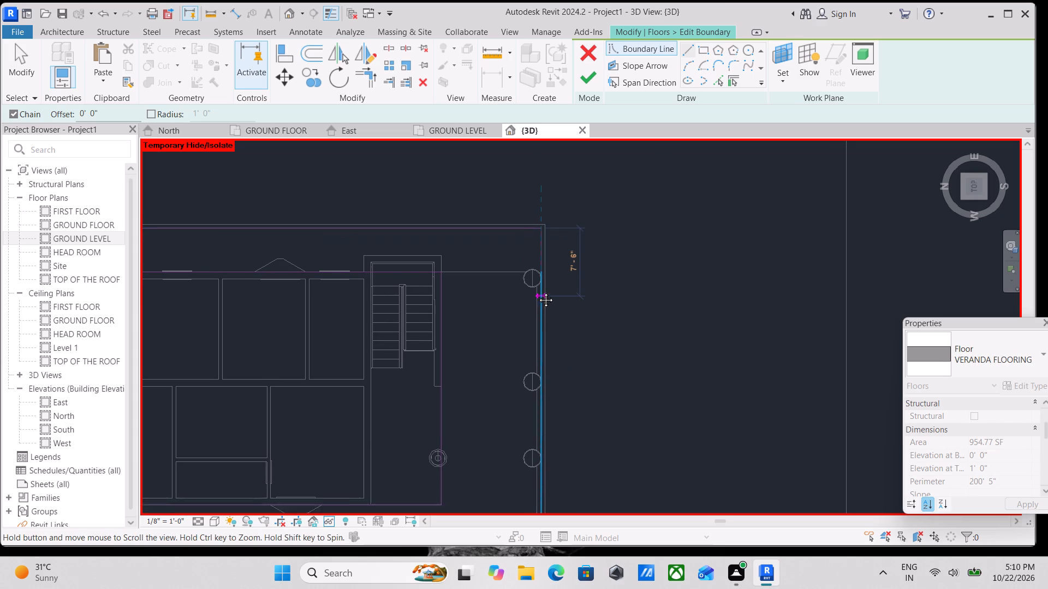
middle_click_drag(538, 292, 538, 283)
scroll(540, 247, "up", 5)
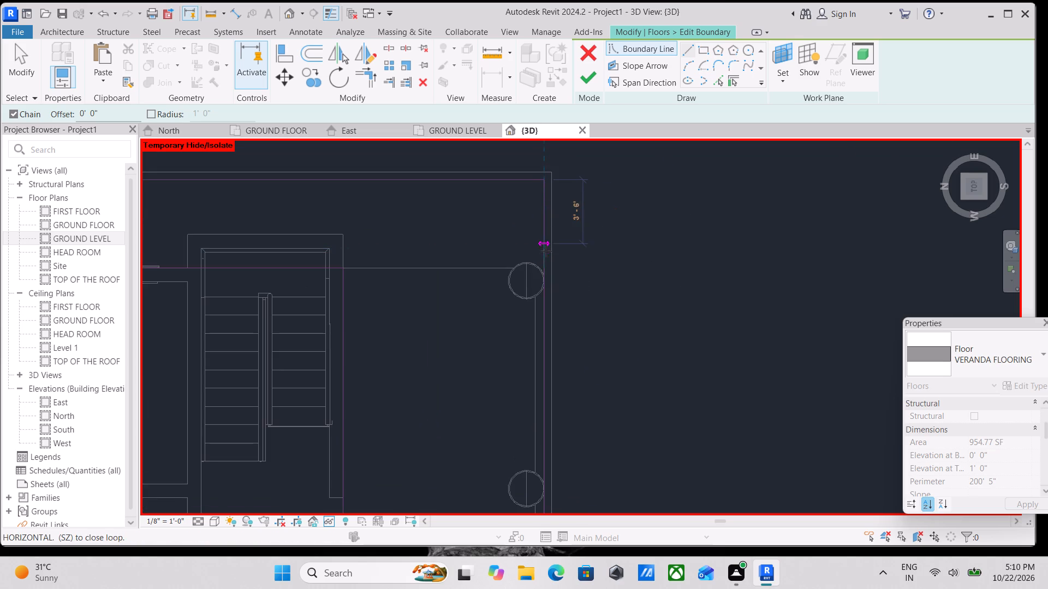
left_click(545, 271)
scroll(583, 230, "down", 2)
middle_click_drag(583, 230, 634, 249)
key("Escape")
key("Escape")
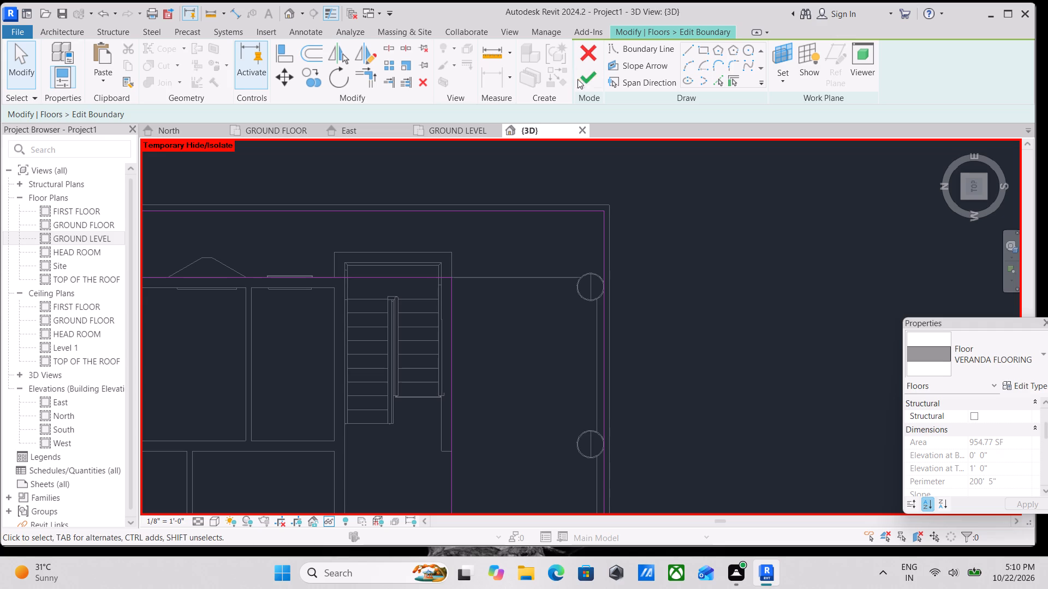
left_click(581, 79)
scroll(618, 140, "down", 5)
middle_click_drag(595, 248, 705, 210)
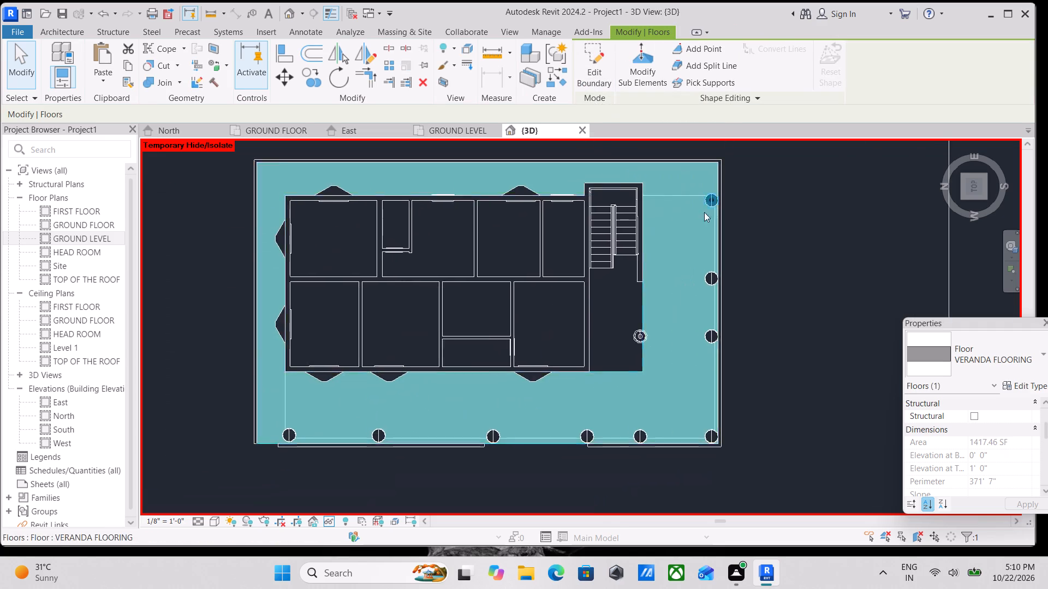
scroll(694, 220, "down", 3)
scroll(543, 243, "down", 3)
key("Escape")
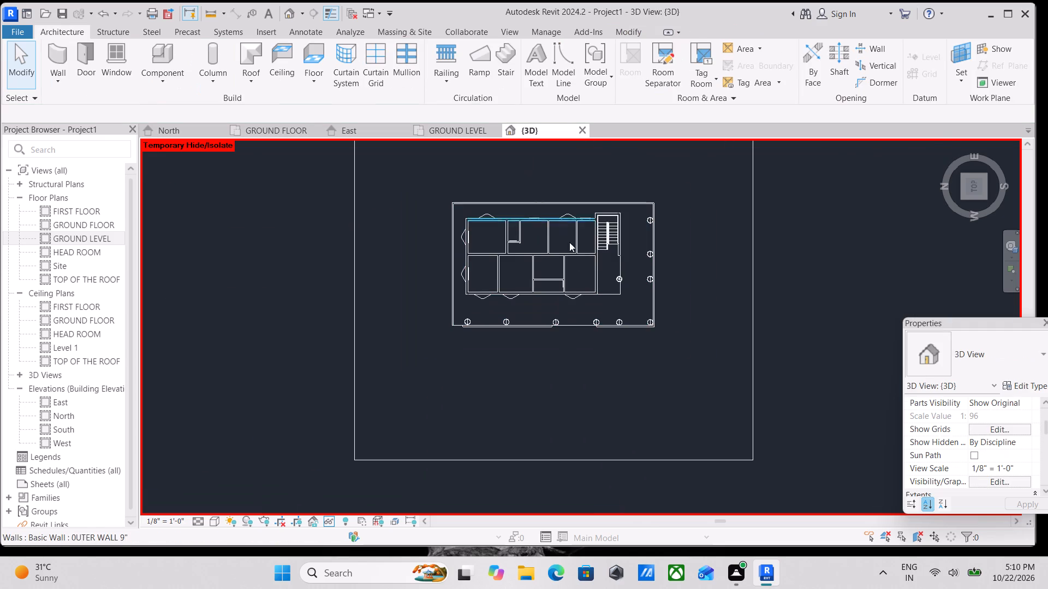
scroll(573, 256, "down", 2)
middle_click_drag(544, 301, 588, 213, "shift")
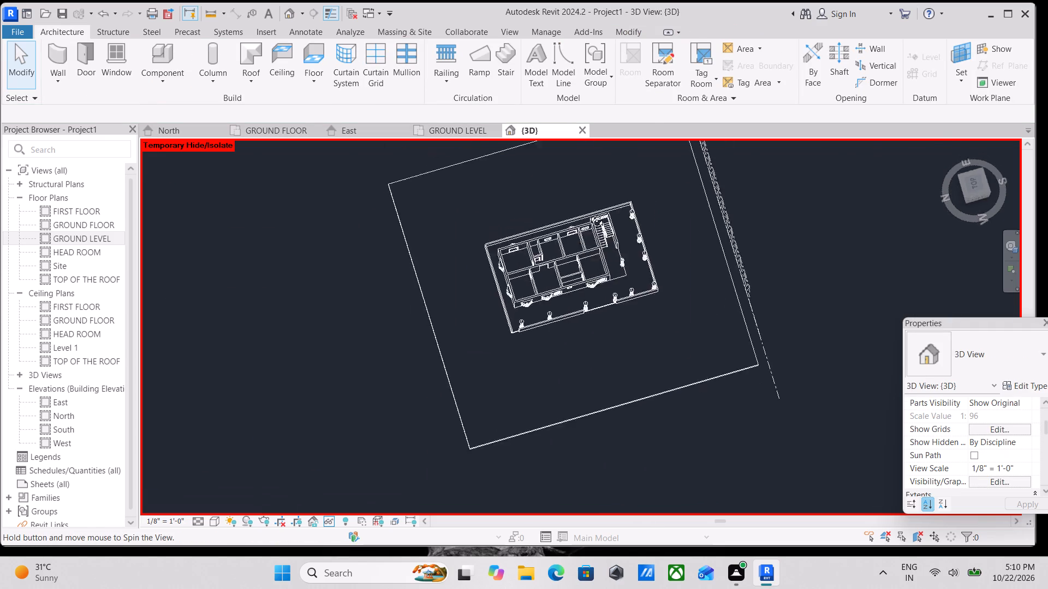
Extend the northern segment of the veranda's west 5" wall to 33' 3 1/2" so it meets the north perimeter wall.
middle_click_drag(588, 213, 672, 59, "shift")
scroll(625, 258, "up", 8)
scroll(675, 279, "up", 3)
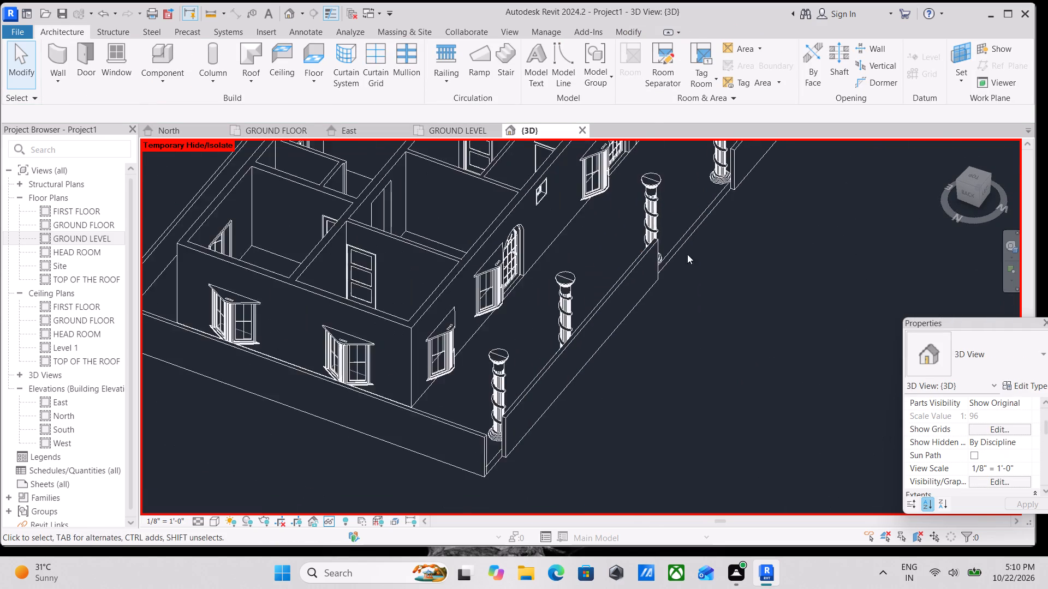
scroll(682, 231, "up", 2)
scroll(701, 266, "down", 2)
middle_click(700, 266)
scroll(679, 328, "down", 2)
middle_click(679, 328)
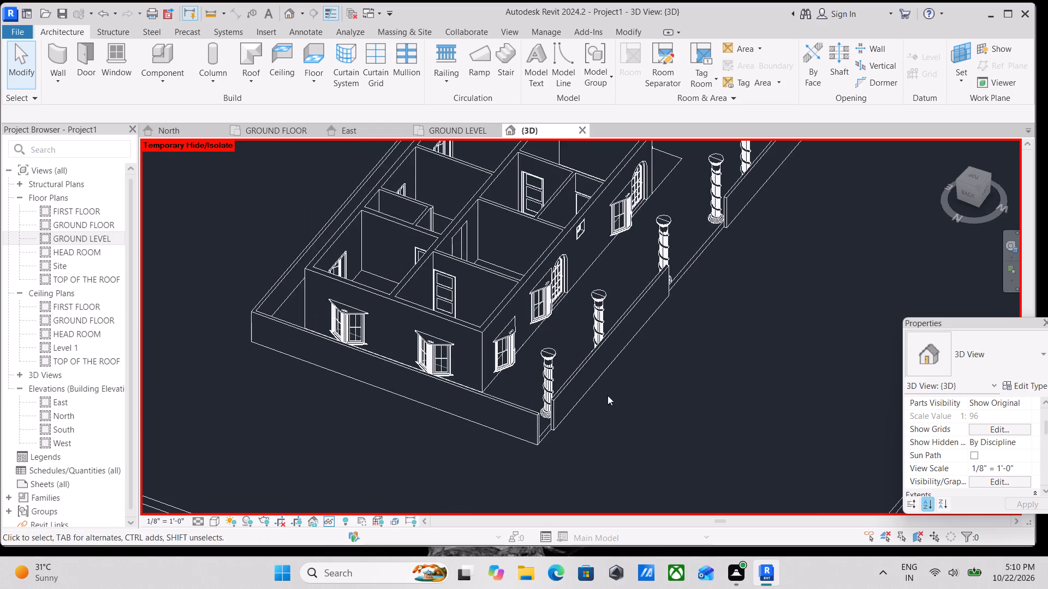
scroll(570, 410, "up", 2)
left_click(546, 420)
scroll(551, 434, "up", 2)
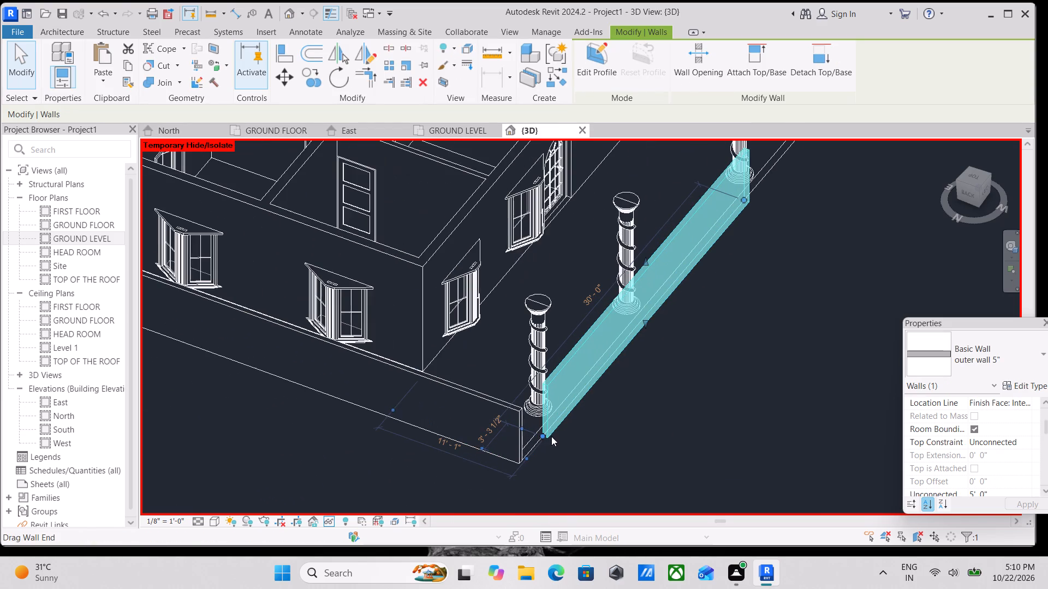
left_click_drag(543, 434, 526, 454)
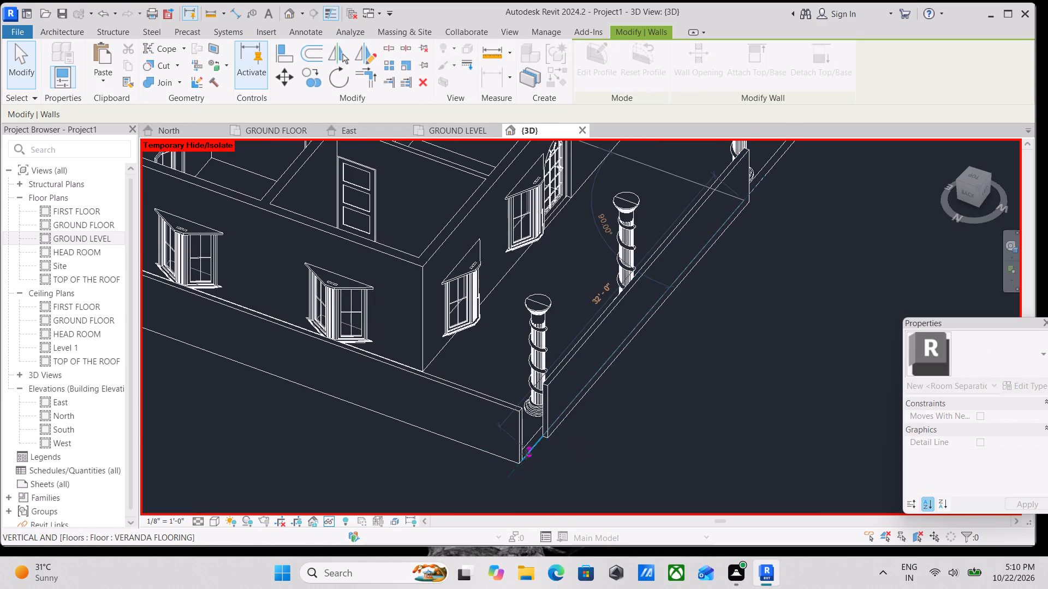
left_click_drag(526, 454, 522, 456)
scroll(549, 443, "down", 3)
middle_click_drag(550, 443, 537, 467)
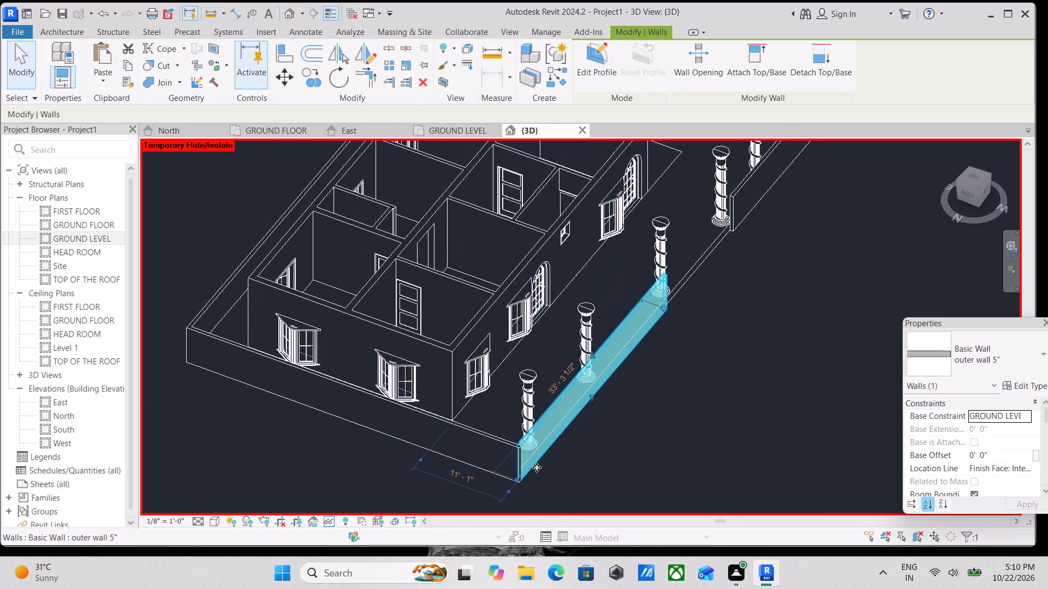
scroll(537, 467, "down", 2)
key("Escape")
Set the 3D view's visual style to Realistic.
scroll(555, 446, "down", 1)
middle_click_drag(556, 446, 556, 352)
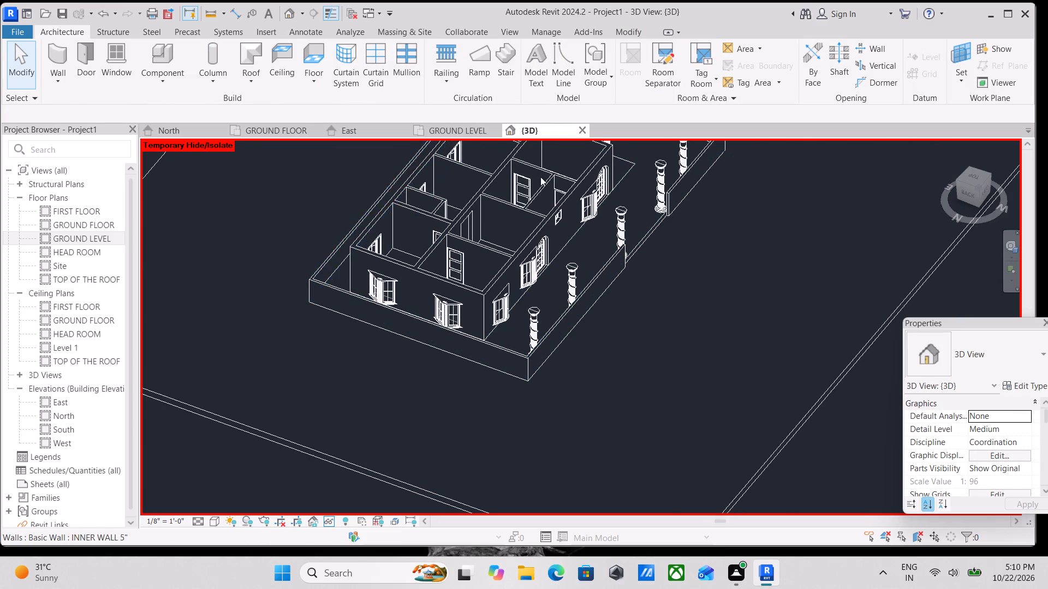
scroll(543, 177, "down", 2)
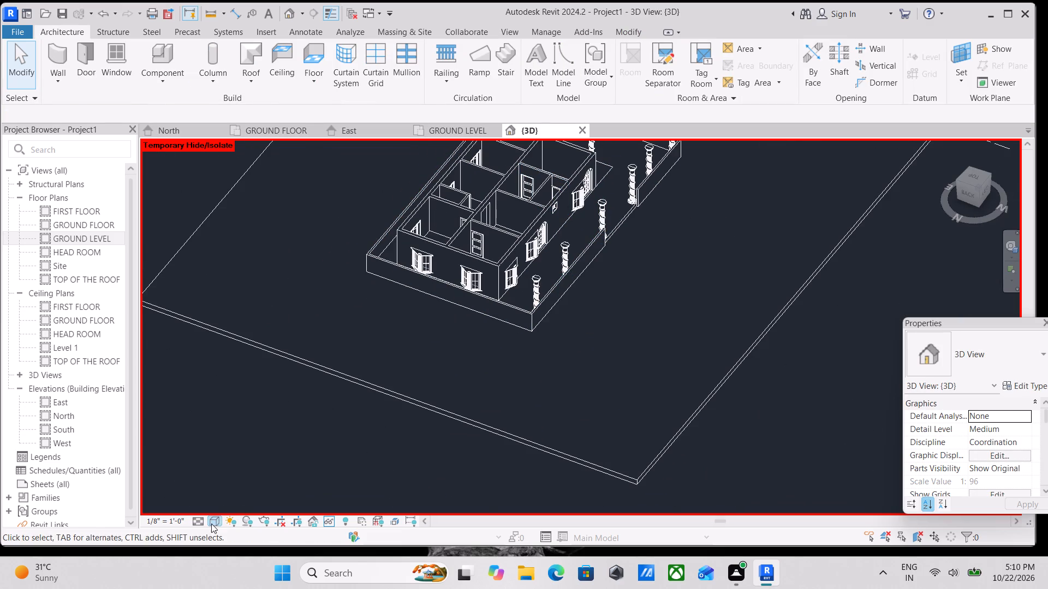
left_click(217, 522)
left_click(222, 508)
Examine the perimeter walls, columns, entrance gap and extended veranda floor along the west and south sides of the house.
scroll(564, 283, "up", 3)
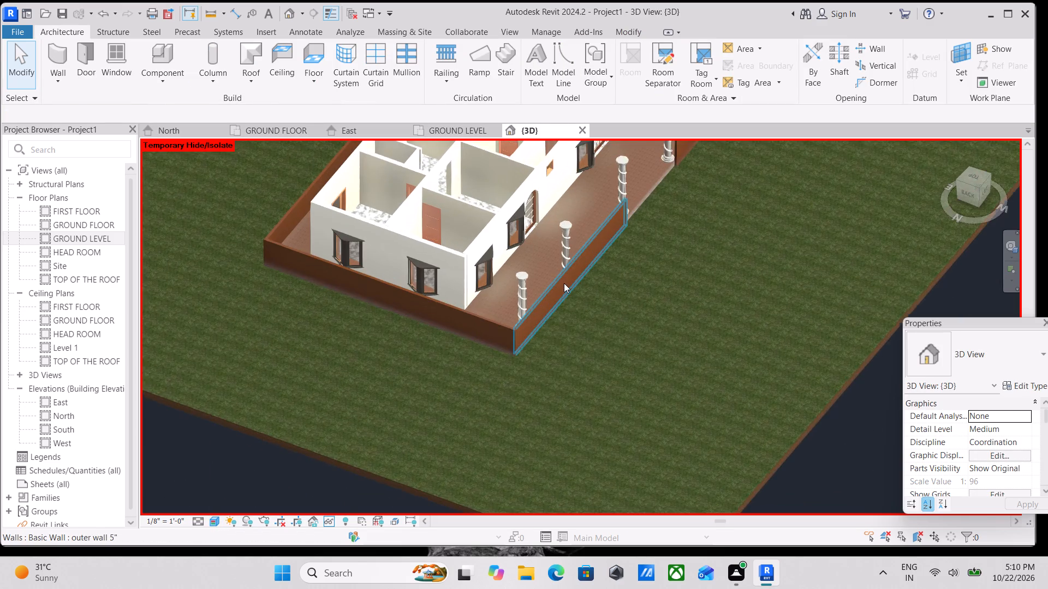
scroll(564, 283, "up", 4)
scroll(591, 269, "down", 3)
middle_click_drag(592, 269, 559, 368)
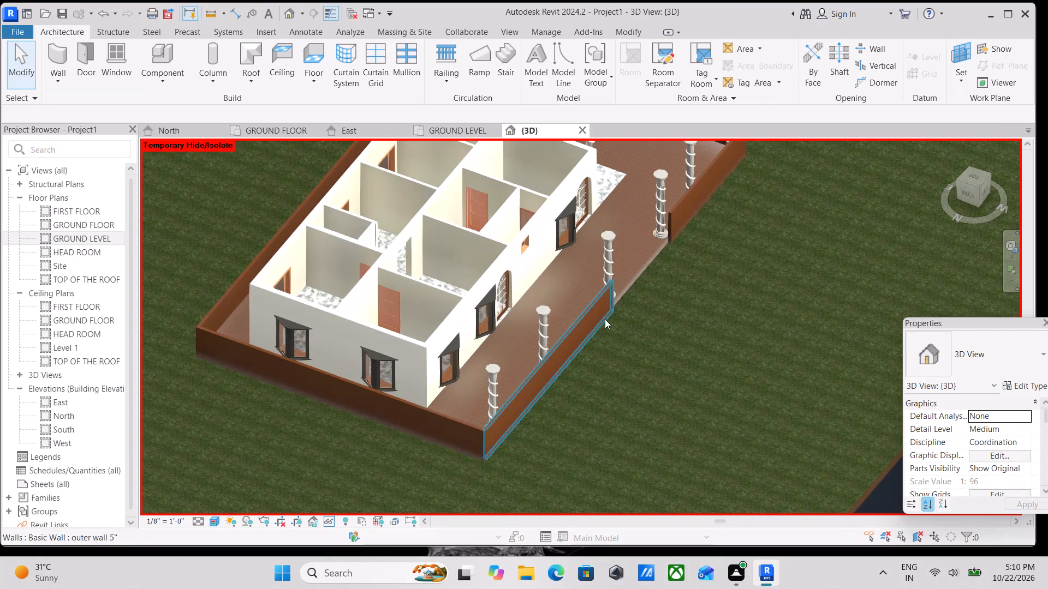
middle_click_drag(605, 319, 591, 374)
scroll(500, 321, "up", 2)
scroll(497, 322, "down", 1)
middle_click_drag(497, 322, 531, 311)
scroll(544, 305, "down", 2)
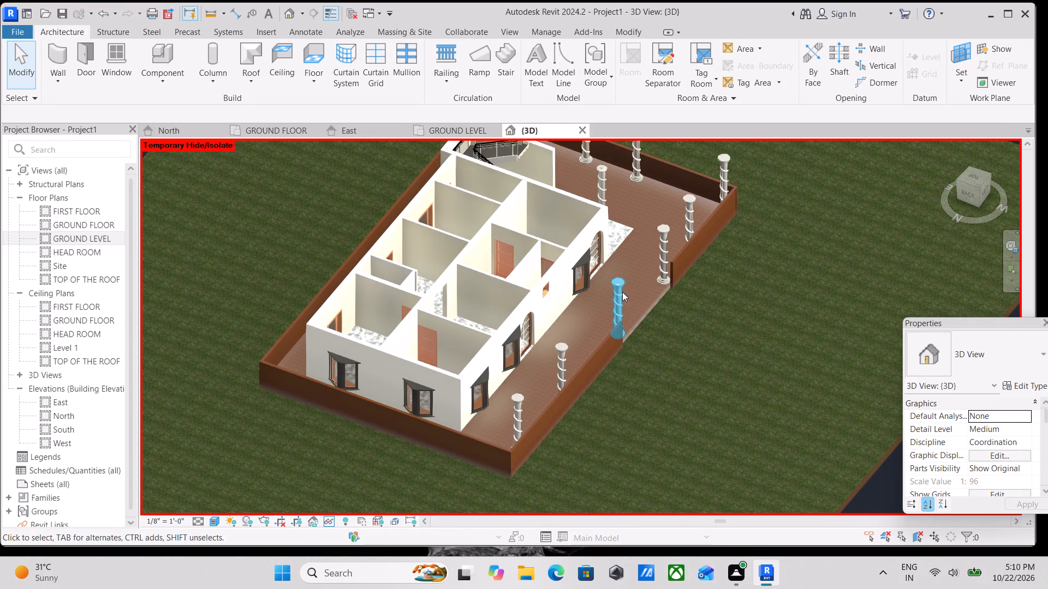
middle_click_drag(672, 283, 568, 335)
scroll(493, 323, "up", 5)
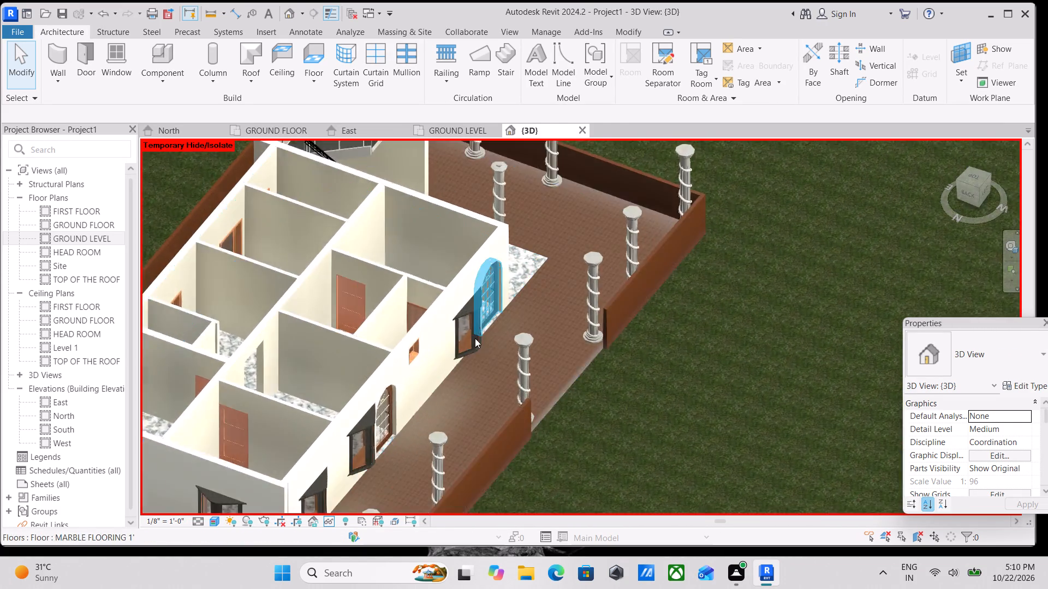
scroll(475, 338, "up", 6)
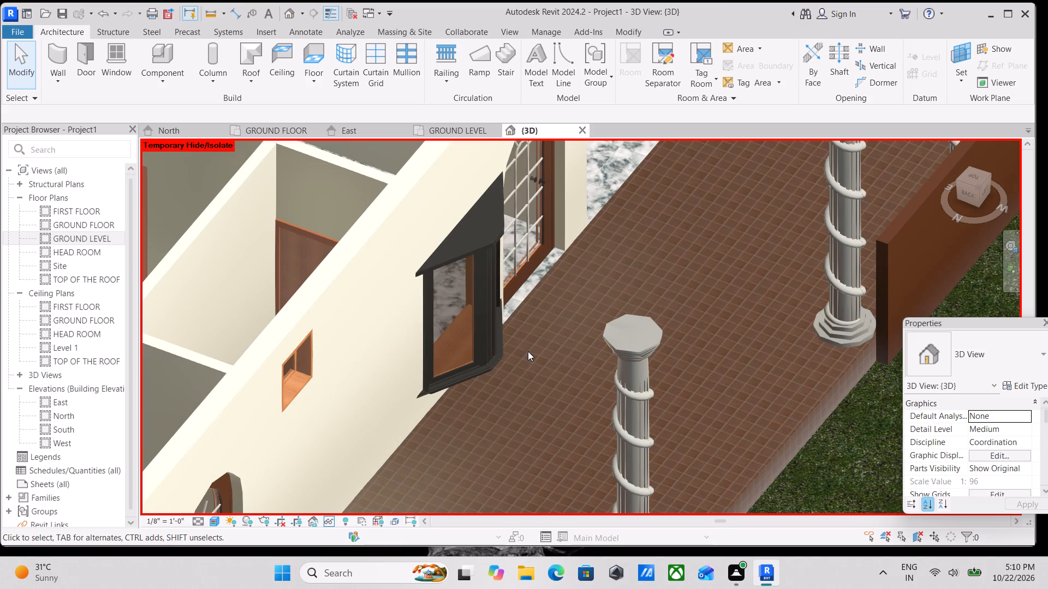
scroll(528, 351, "down", 4)
middle_click_drag(528, 351, 561, 299)
scroll(569, 289, "down", 2)
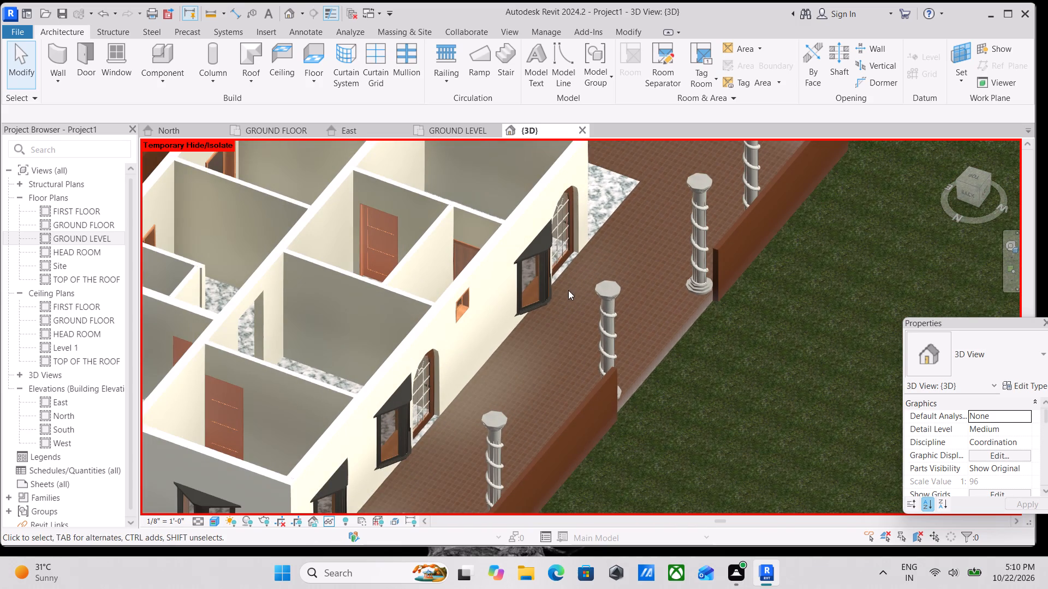
scroll(701, 321, "up", 7)
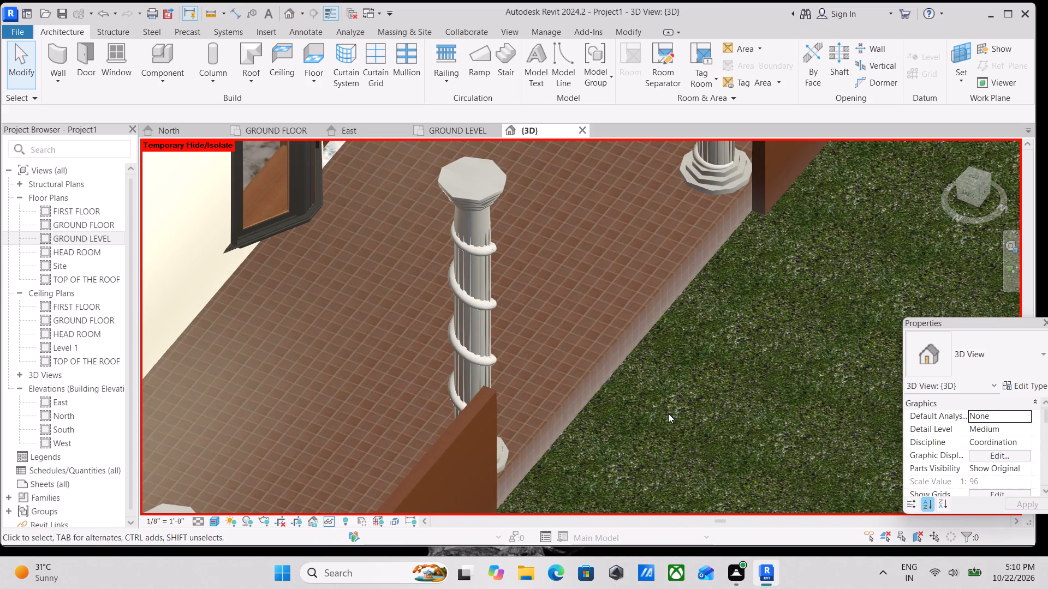
scroll(687, 364, "down", 3)
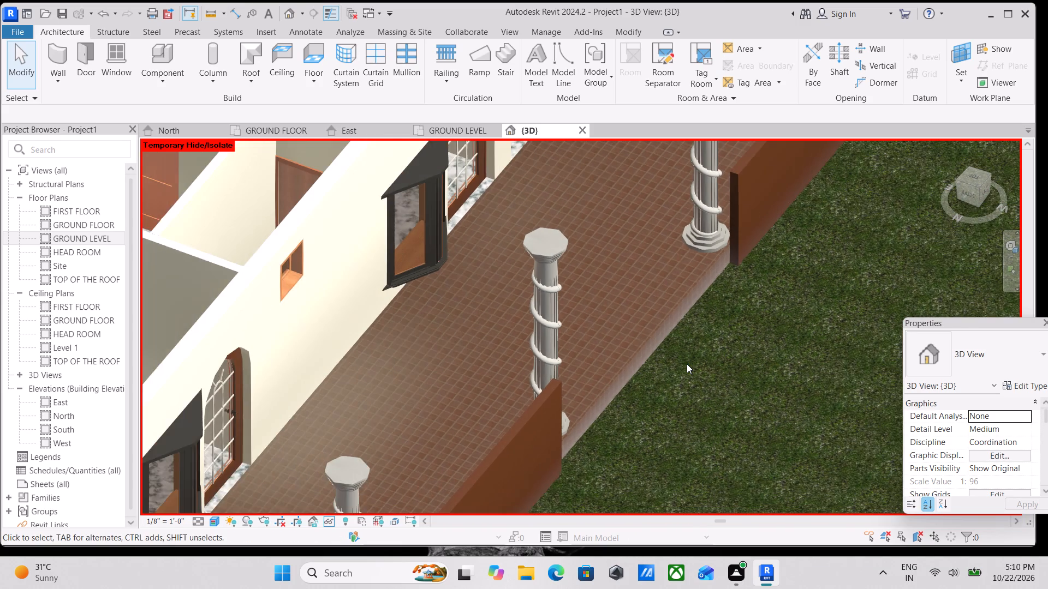
scroll(687, 364, "down", 3)
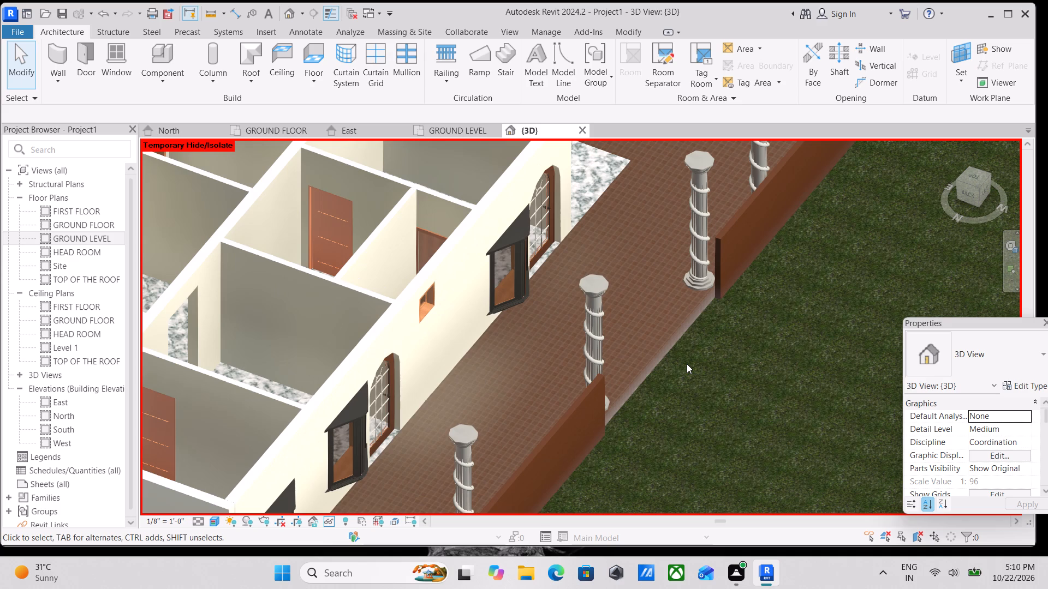
scroll(687, 364, "down", 2)
middle_click_drag(687, 364, 611, 397)
scroll(611, 397, "up", 2)
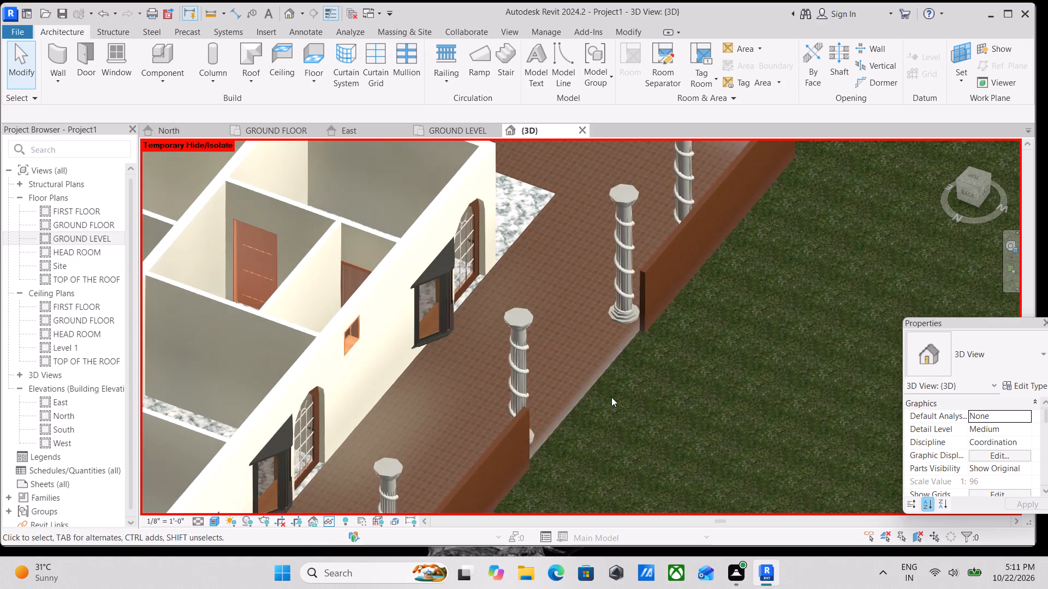
scroll(611, 397, "up", 3)
scroll(612, 392, "down", 7)
middle_click_drag(612, 392, 617, 402)
scroll(617, 402, "down", 2)
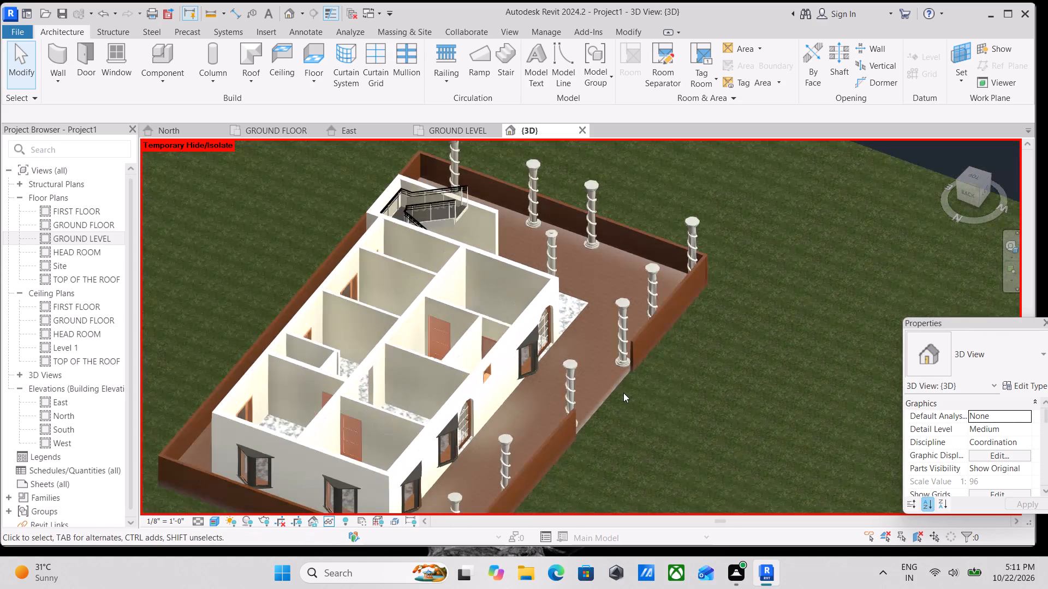
scroll(623, 393, "down", 1)
middle_click_drag(623, 393, 437, 362, "shift")
middle_click_drag(451, 397, 620, 364)
scroll(597, 411, "up", 10, "shift")
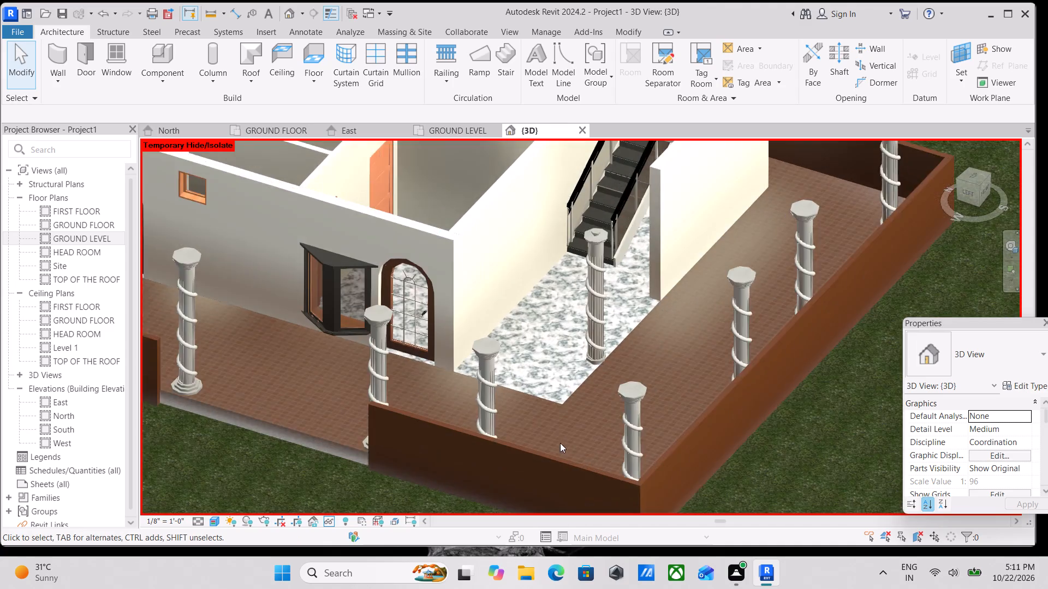
scroll(560, 443, "up", 3, "shift")
middle_click_drag(550, 405, 658, 473)
scroll(628, 411, "down", 1)
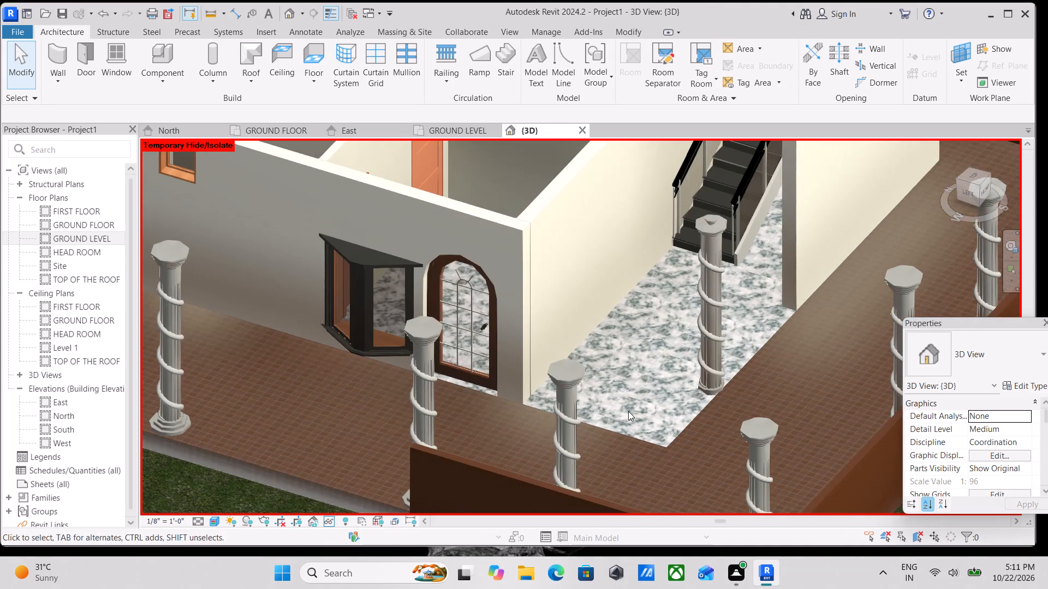
scroll(629, 411, "down", 3)
middle_click_drag(629, 411, 731, 471)
scroll(731, 471, "down", 2)
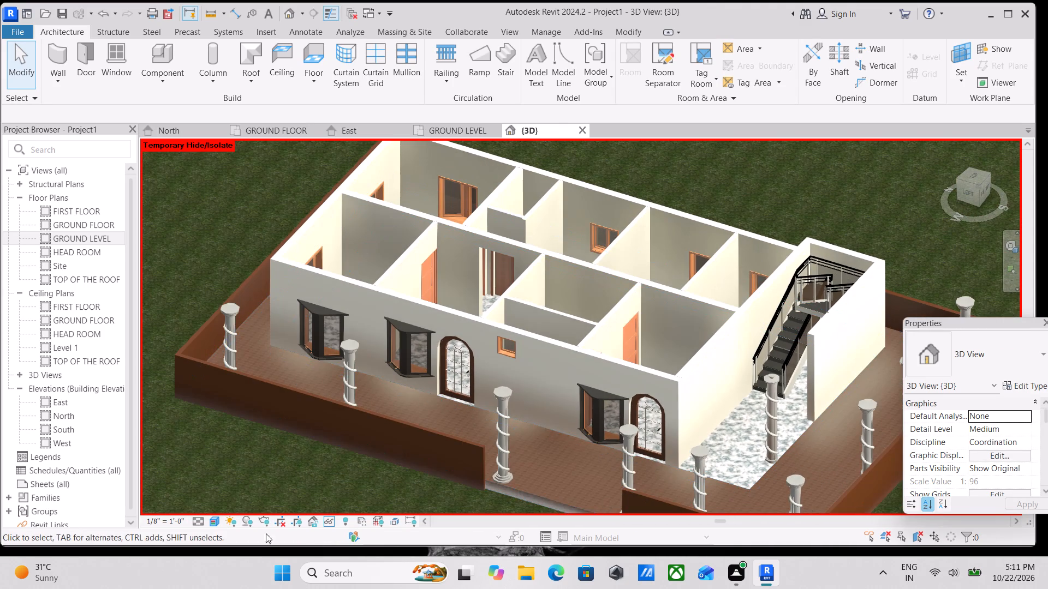
Set the 3D view's visual style to Shaded.
left_click(215, 520)
left_click(234, 470)
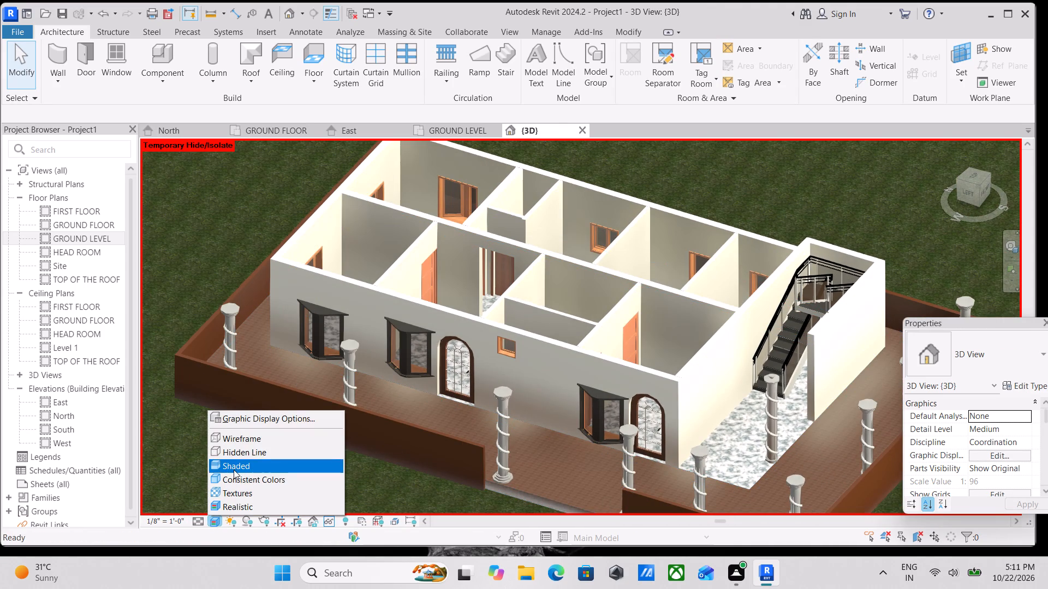
Orient the 3D view to look straight down on the house from the top.
scroll(464, 444, "up", 2)
middle_click_drag(485, 431, 485, 469)
scroll(496, 456, "down", 2)
middle_click_drag(496, 456, 497, 498)
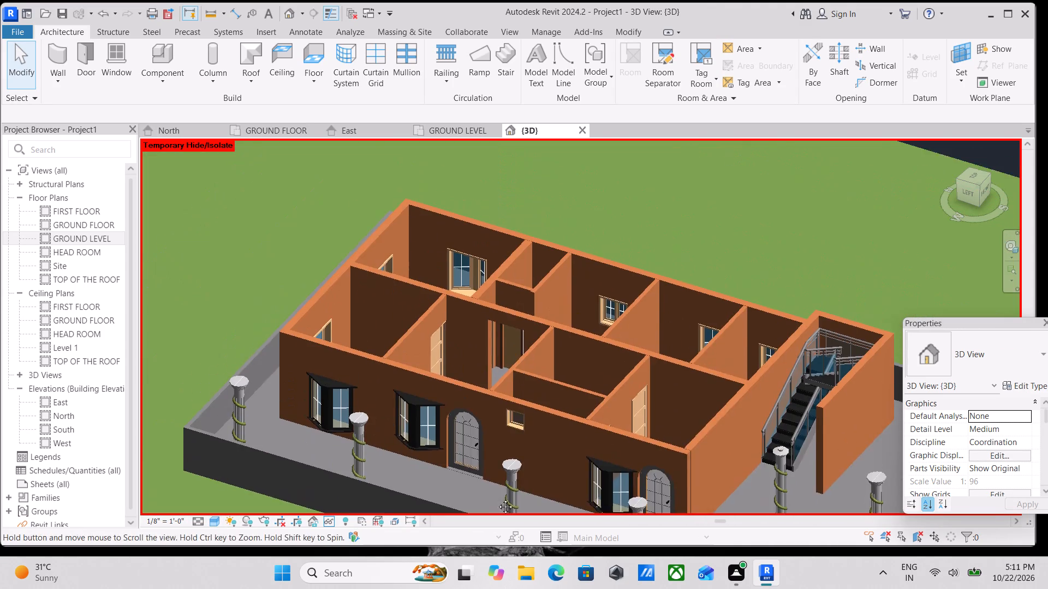
middle_click_drag(497, 498, 497, 499)
scroll(400, 352, "up", 2)
middle_click_drag(396, 332, 390, 420)
scroll(407, 411, "down", 1)
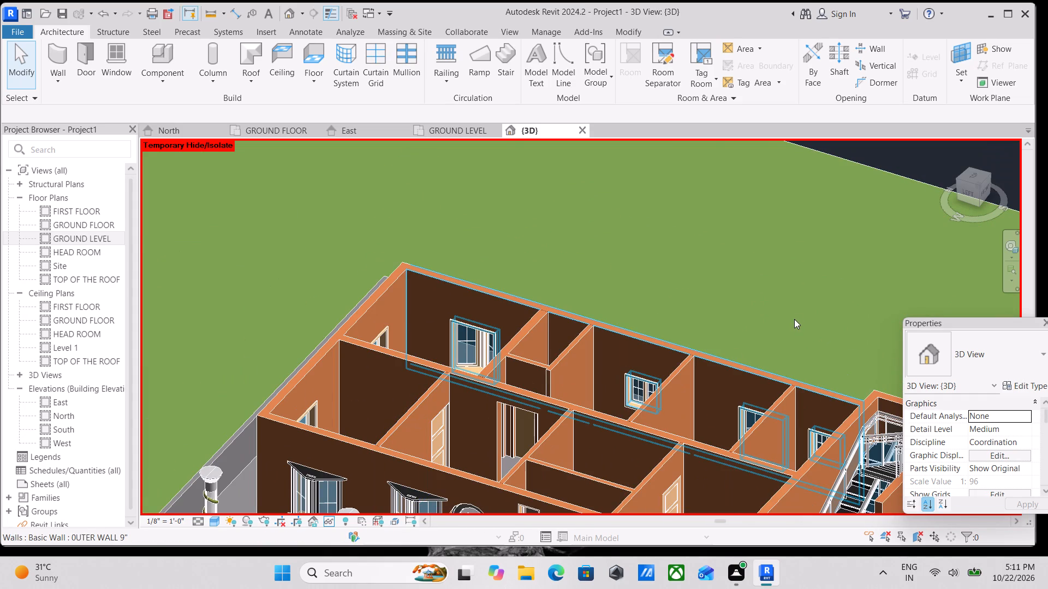
scroll(794, 319, "down", 1)
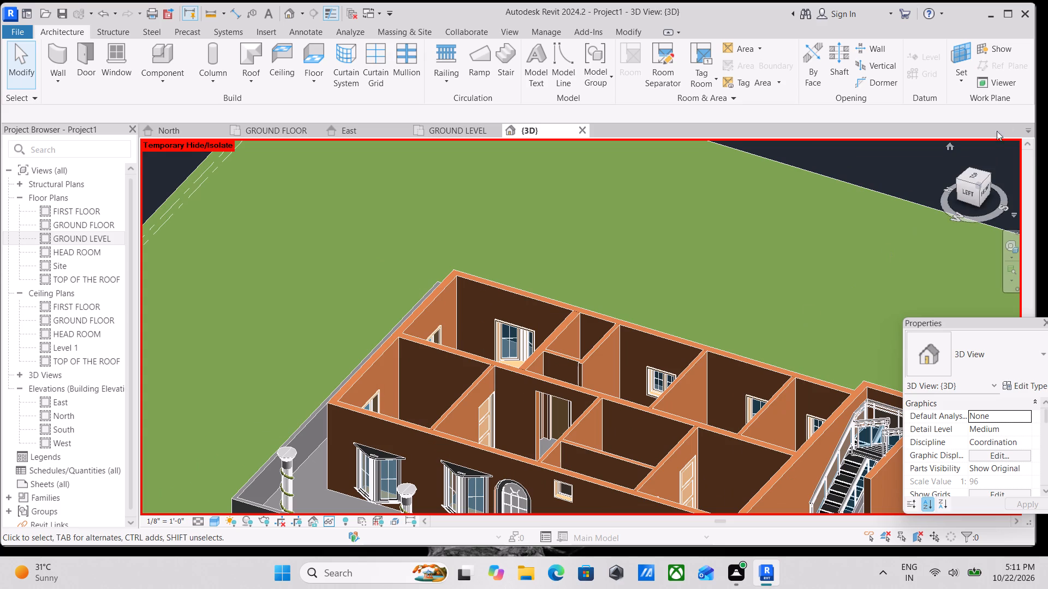
left_click(974, 175)
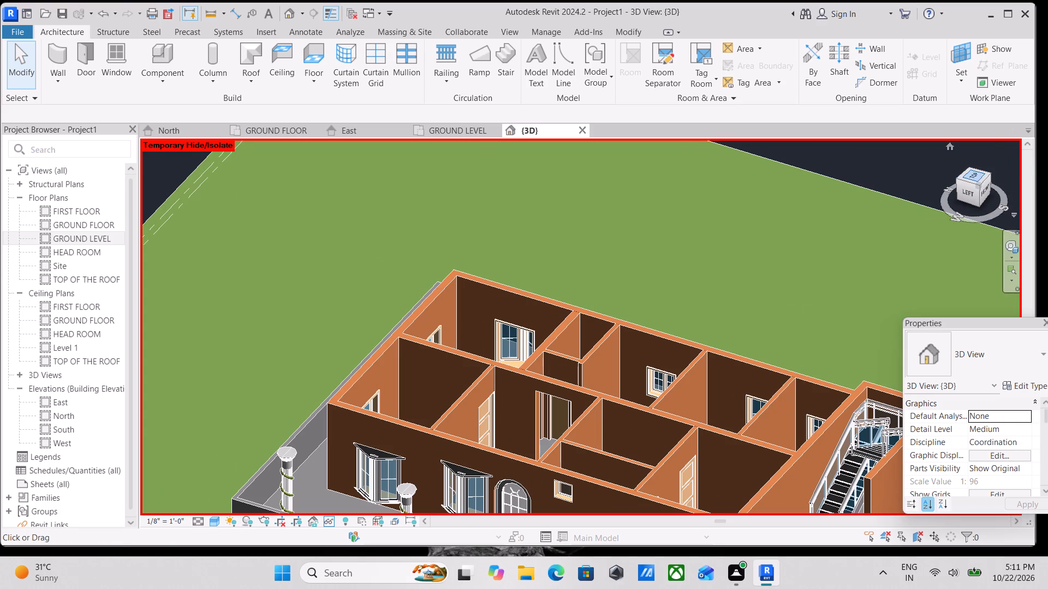
scroll(736, 346, "up", 12)
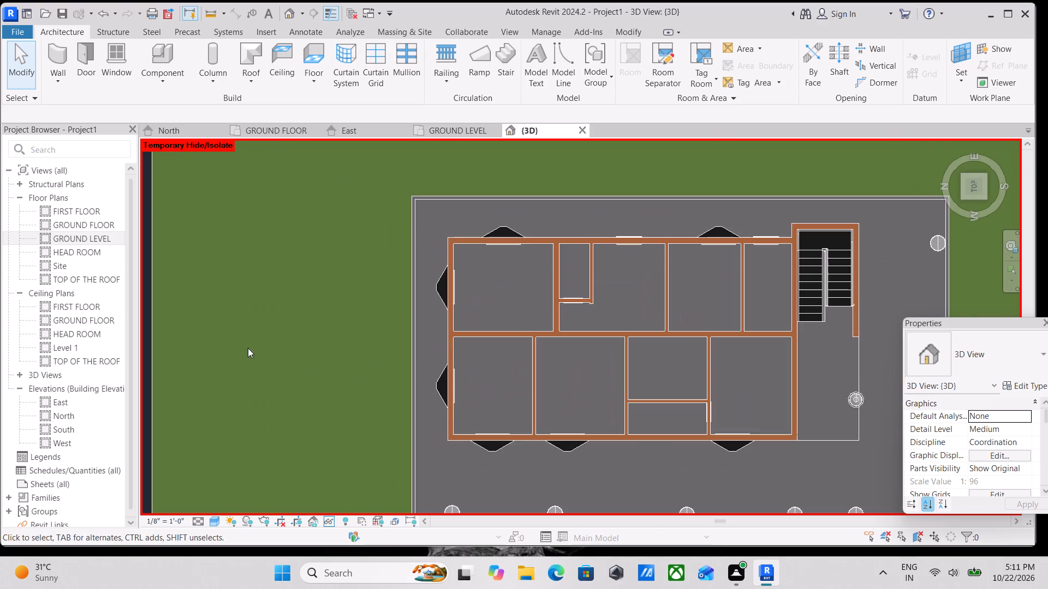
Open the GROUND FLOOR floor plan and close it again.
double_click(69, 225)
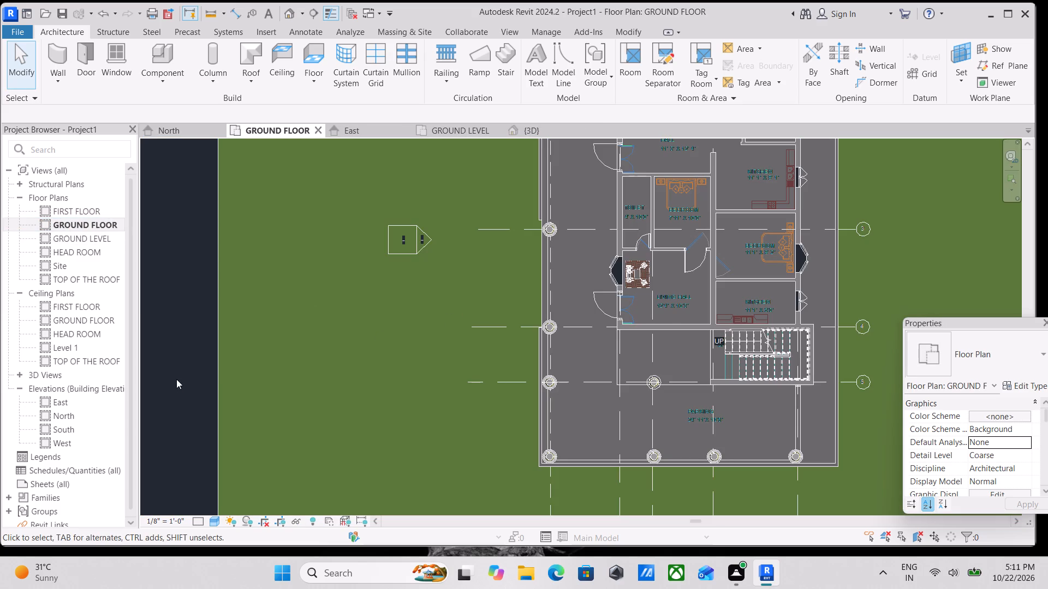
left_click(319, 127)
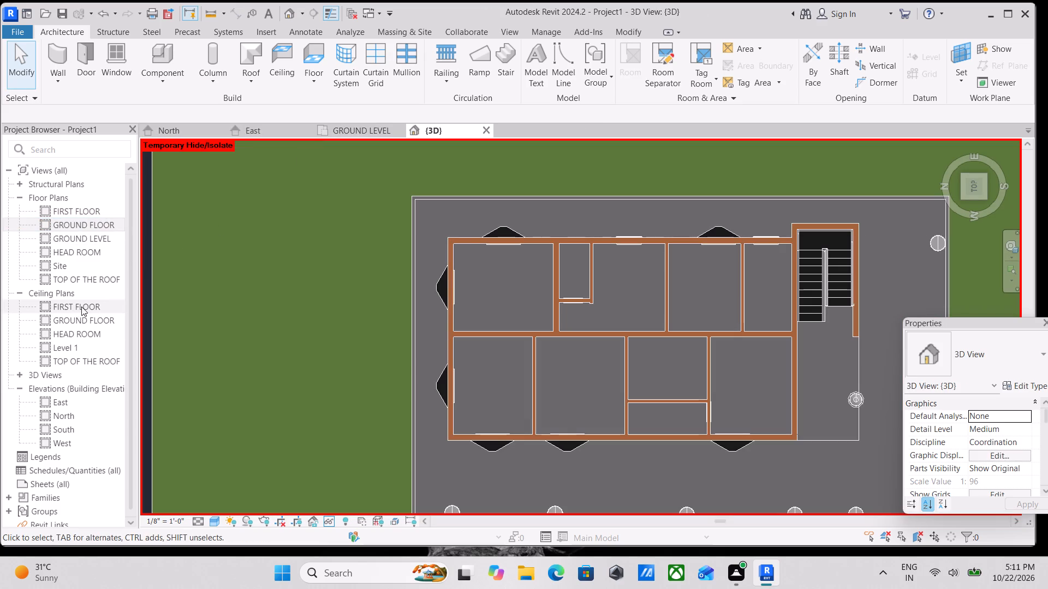
Open the GROUND FLOOR reflected ceiling plan with the house's northern rooms in view.
double_click(88, 321)
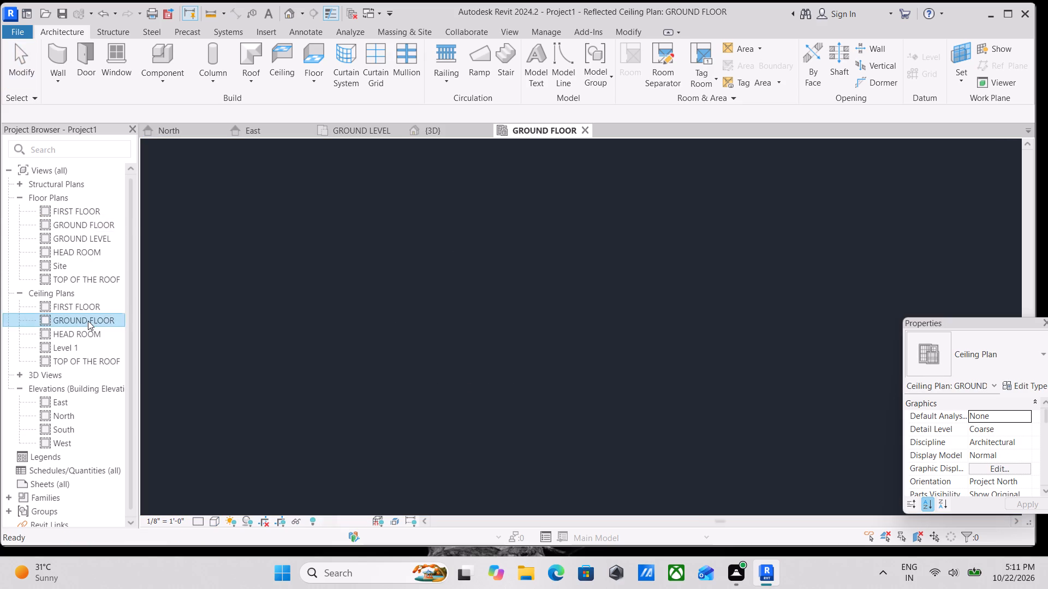
scroll(497, 286, "up", 11)
middle_click_drag(527, 248, 615, 262)
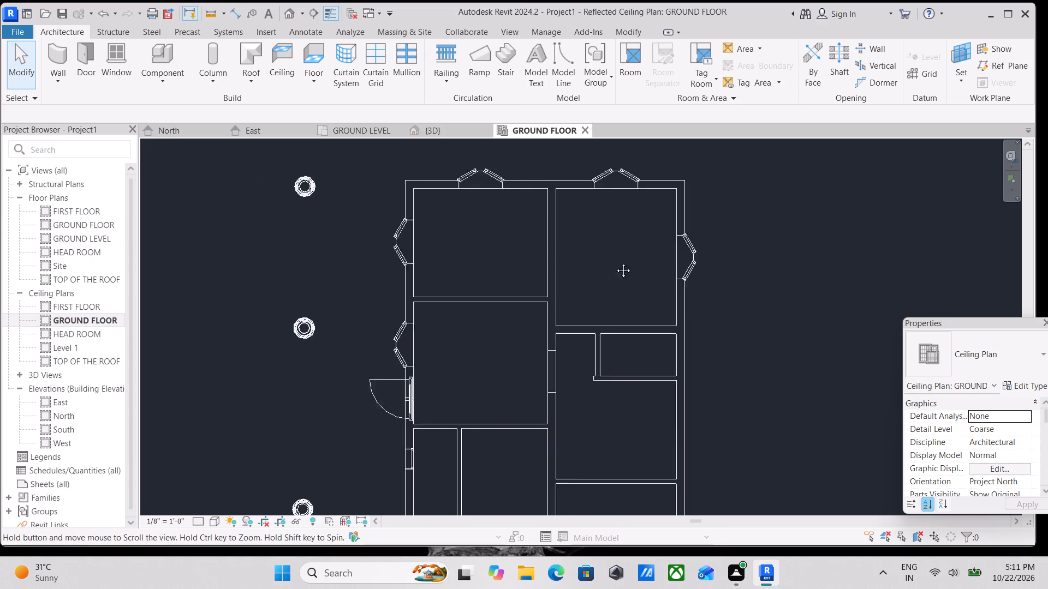
middle_click_drag(615, 262, 623, 262)
scroll(633, 269, "down", 2)
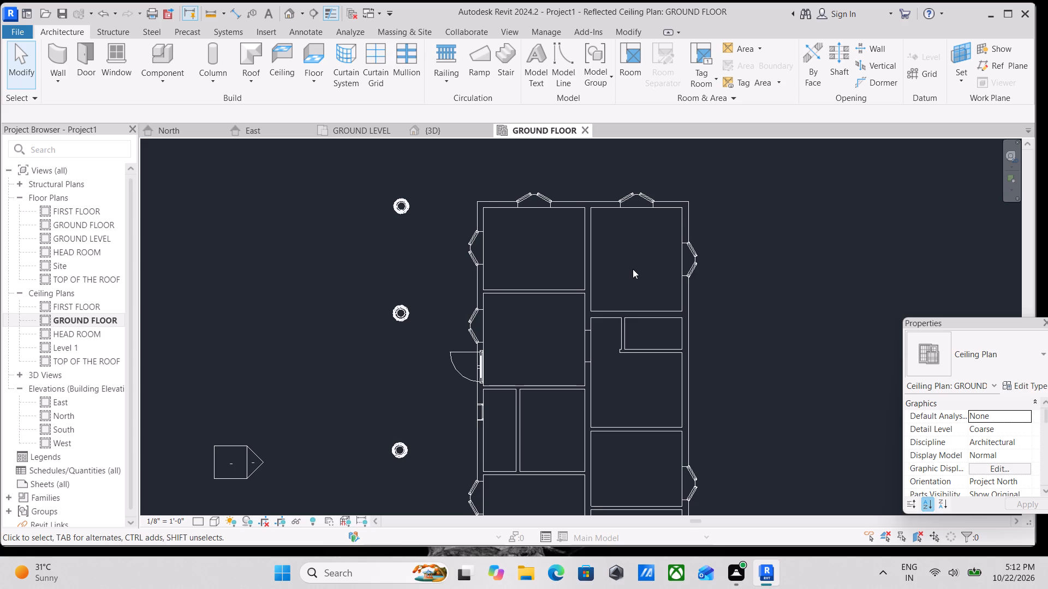
Examine the rooms at the north end of the house in the GROUND FLOOR ceiling plan.
scroll(621, 275, "up", 1)
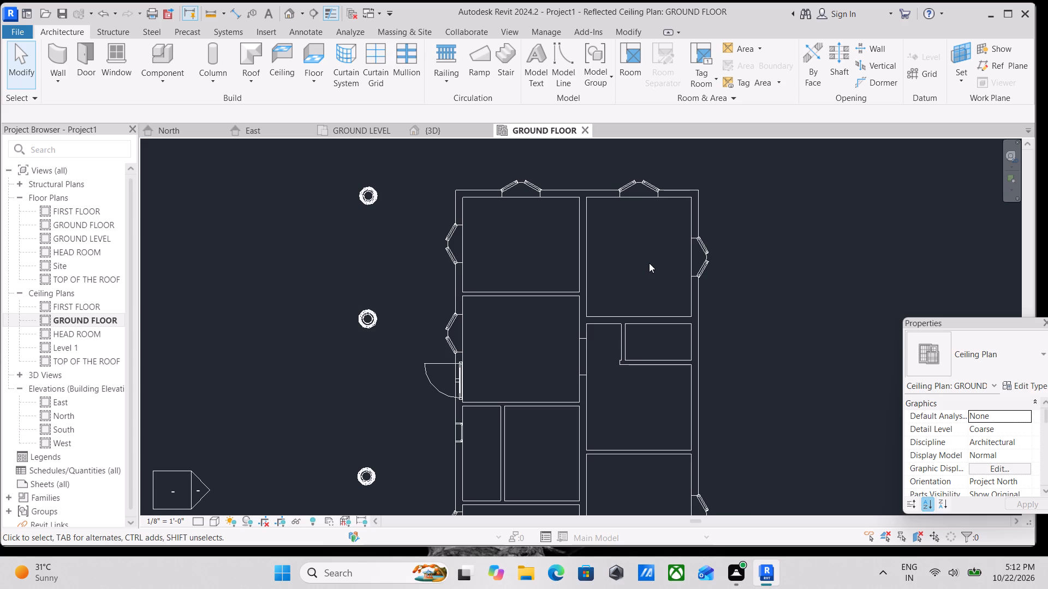
scroll(604, 265, "up", 2)
scroll(487, 253, "up", 1)
middle_click_drag(487, 253, 521, 339)
scroll(475, 285, "up", 2)
middle_click_drag(475, 285, 481, 316)
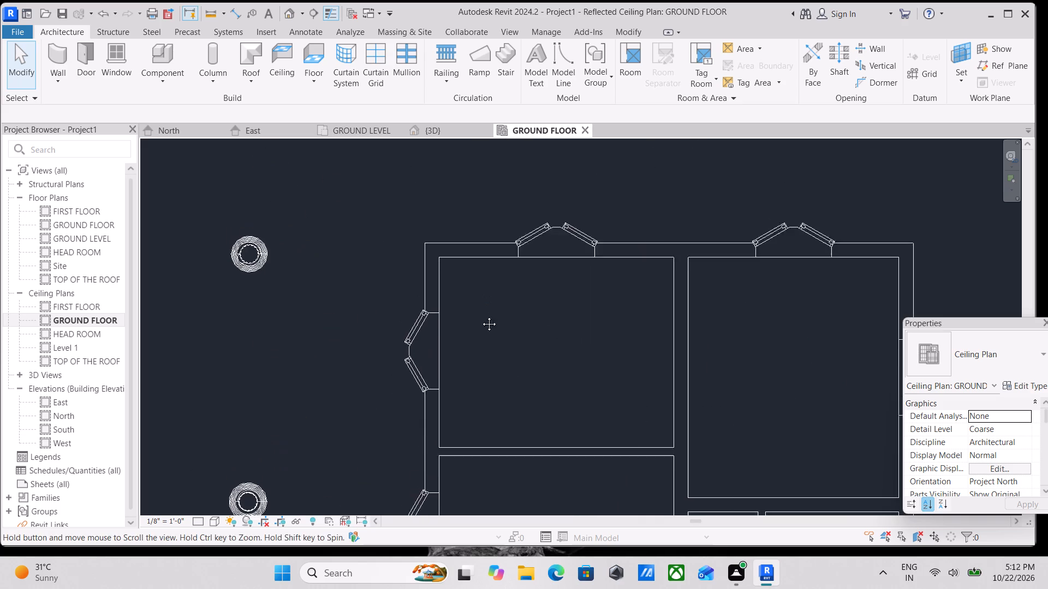
middle_click_drag(481, 316, 481, 317)
scroll(482, 317, "down", 2)
middle_click_drag(482, 317, 490, 257)
scroll(492, 256, "down", 3)
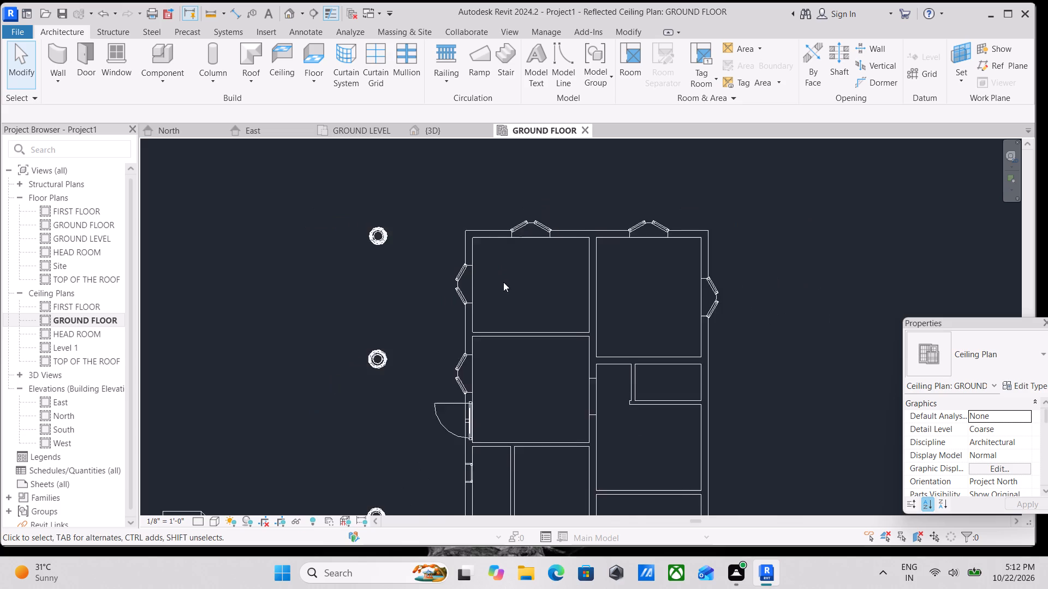
middle_click_drag(503, 282, 523, 247)
middle_click_drag(523, 247, 590, 223)
middle_click_drag(587, 233, 587, 266)
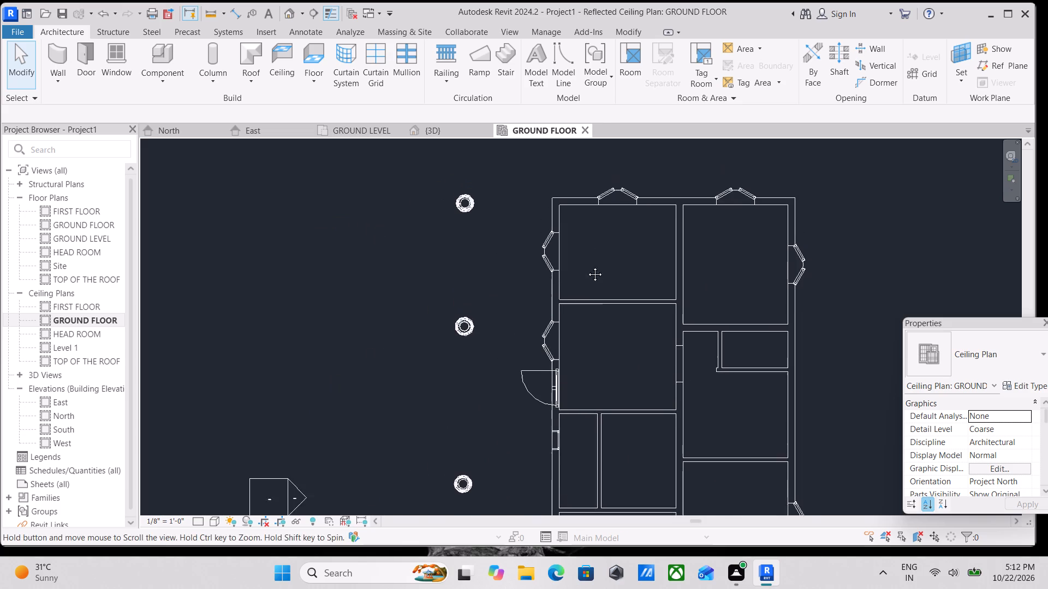
middle_click_drag(587, 266, 586, 272)
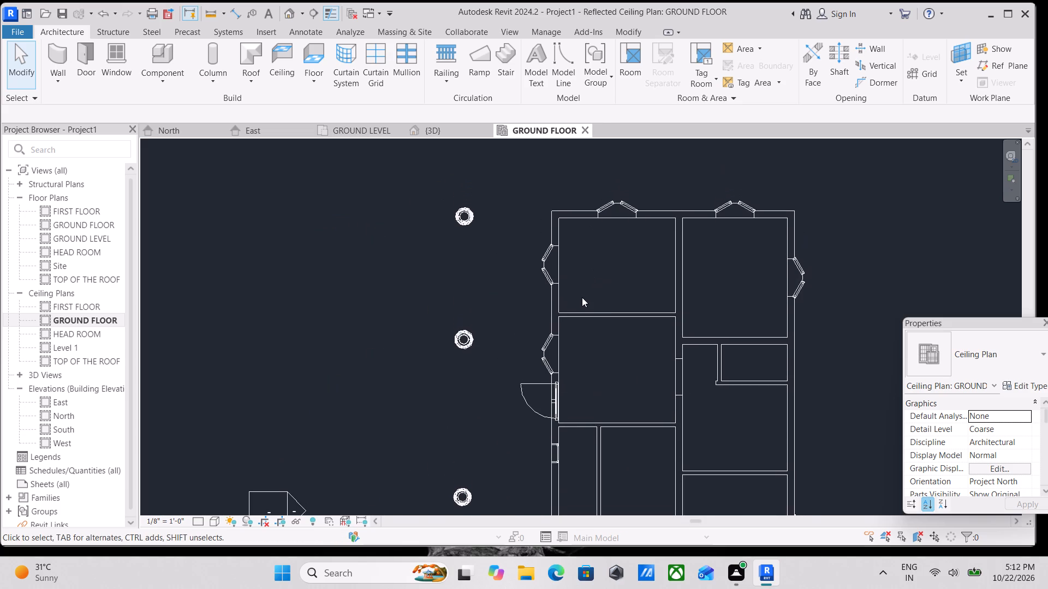
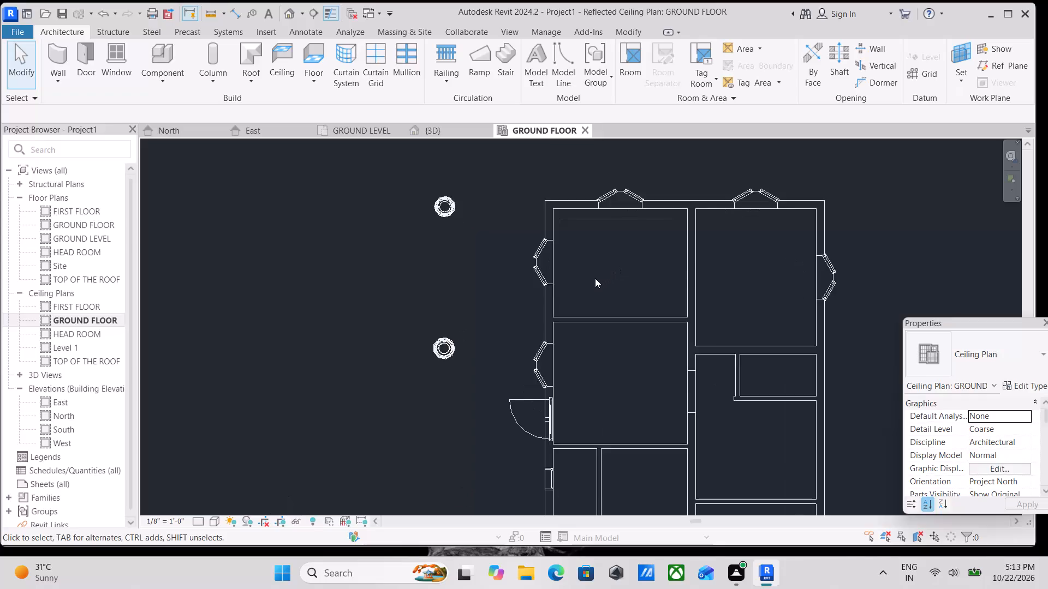
Inspect the northern rooms, their outer walls and windows, and the two round columns west of them in the GROUND FLOOR ceiling plan.
scroll(595, 268, "up", 3)
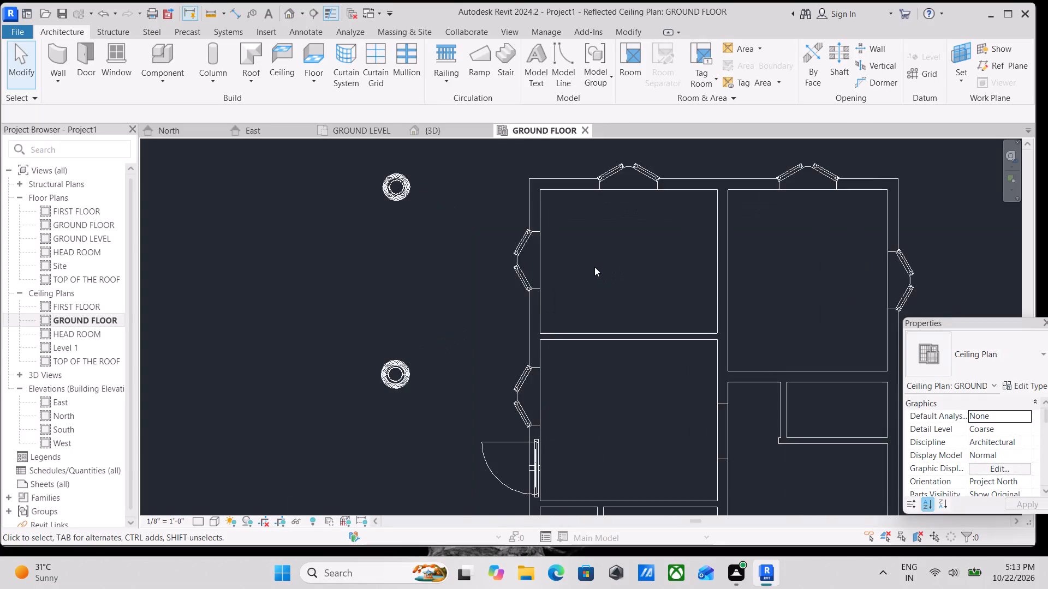
middle_click_drag(594, 267, 498, 330)
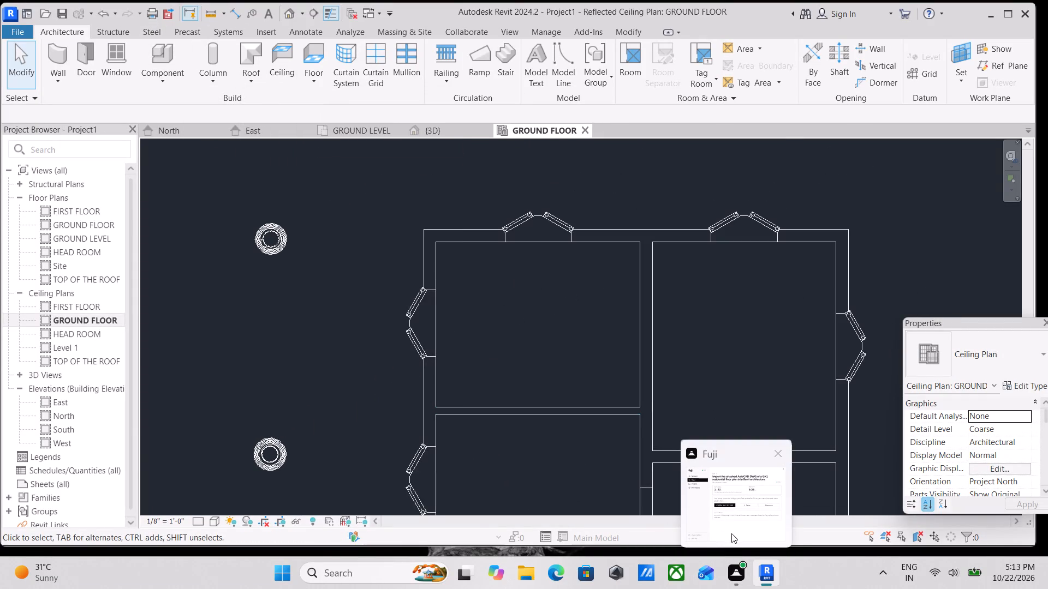
middle_click_drag(514, 337, 527, 422)
scroll(328, 200, "down", 1)
middle_click_drag(327, 201, 388, 208)
scroll(368, 220, "down", 1)
middle_click_drag(368, 220, 402, 275)
scroll(367, 242, "down", 2)
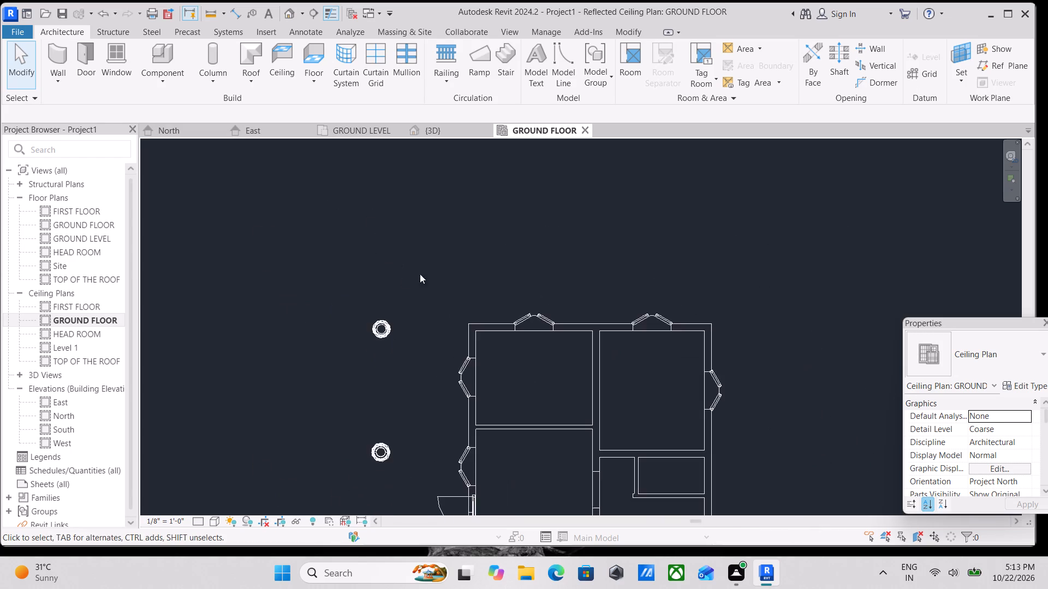
scroll(520, 353, "up", 3)
middle_click_drag(435, 294, 352, 272)
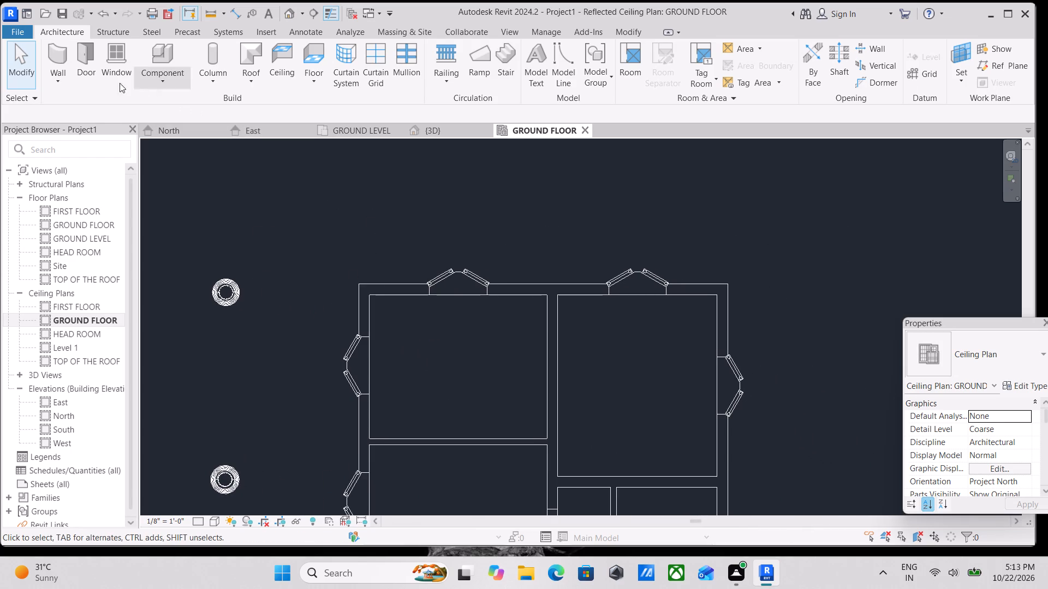
scroll(139, 83, "up", 2)
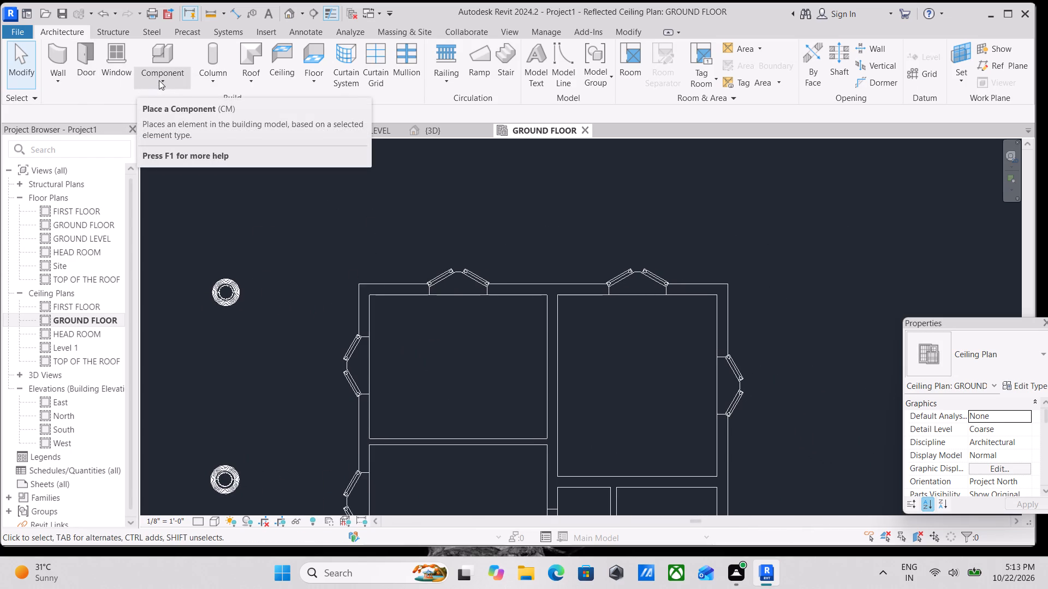
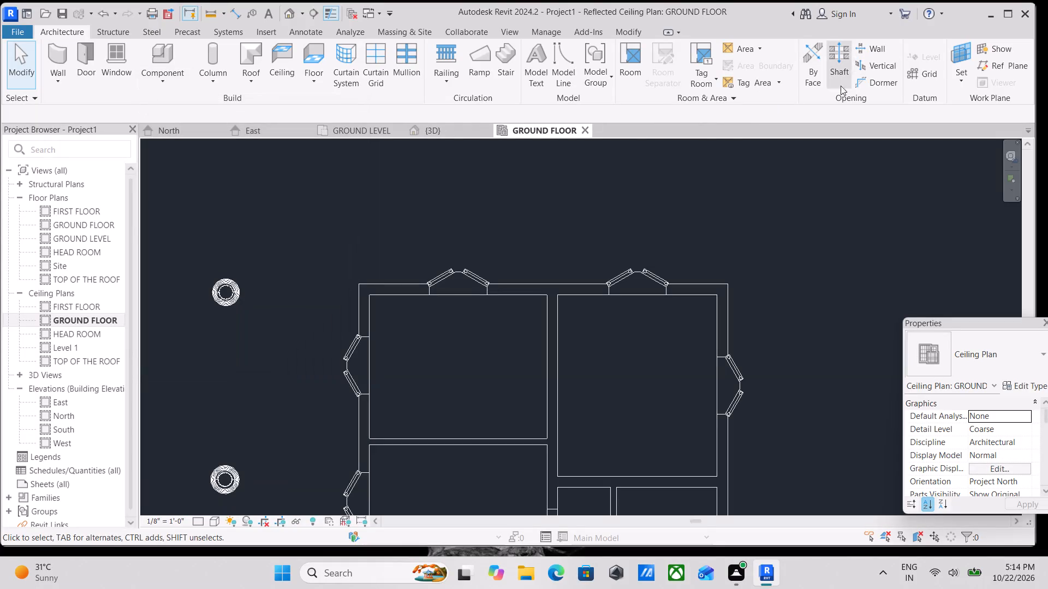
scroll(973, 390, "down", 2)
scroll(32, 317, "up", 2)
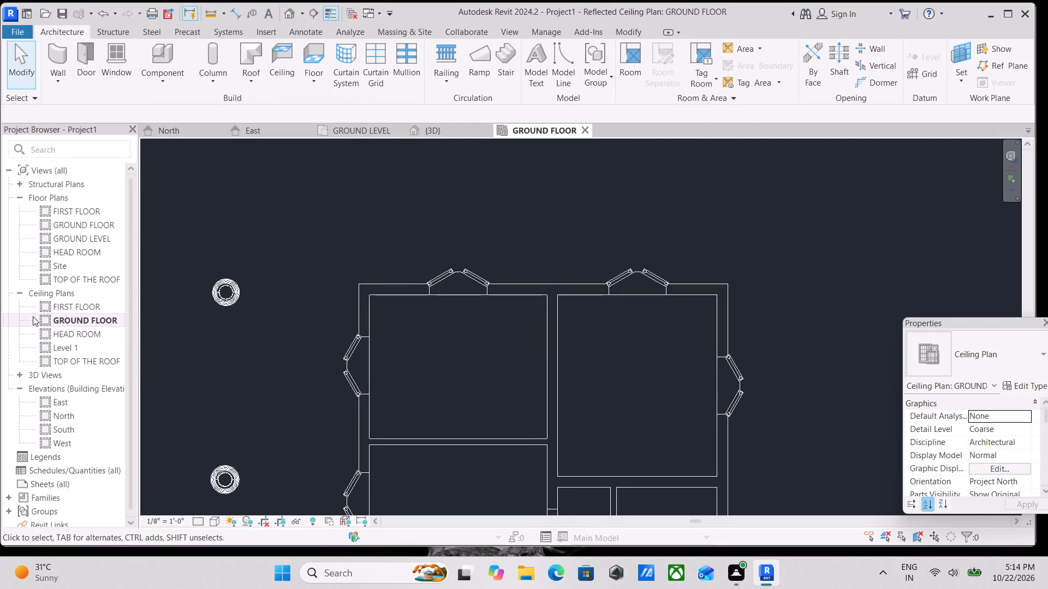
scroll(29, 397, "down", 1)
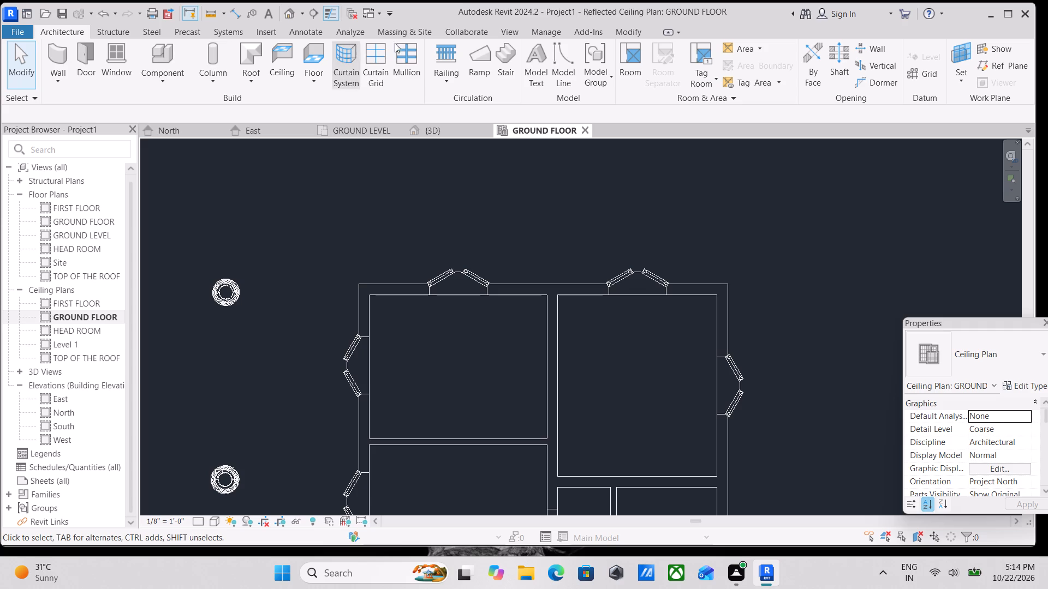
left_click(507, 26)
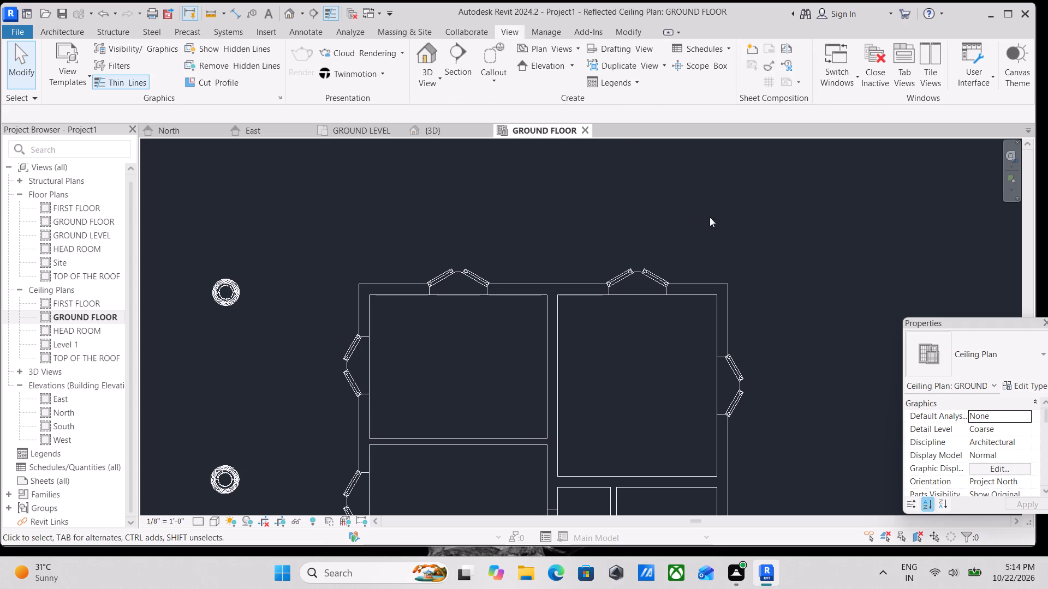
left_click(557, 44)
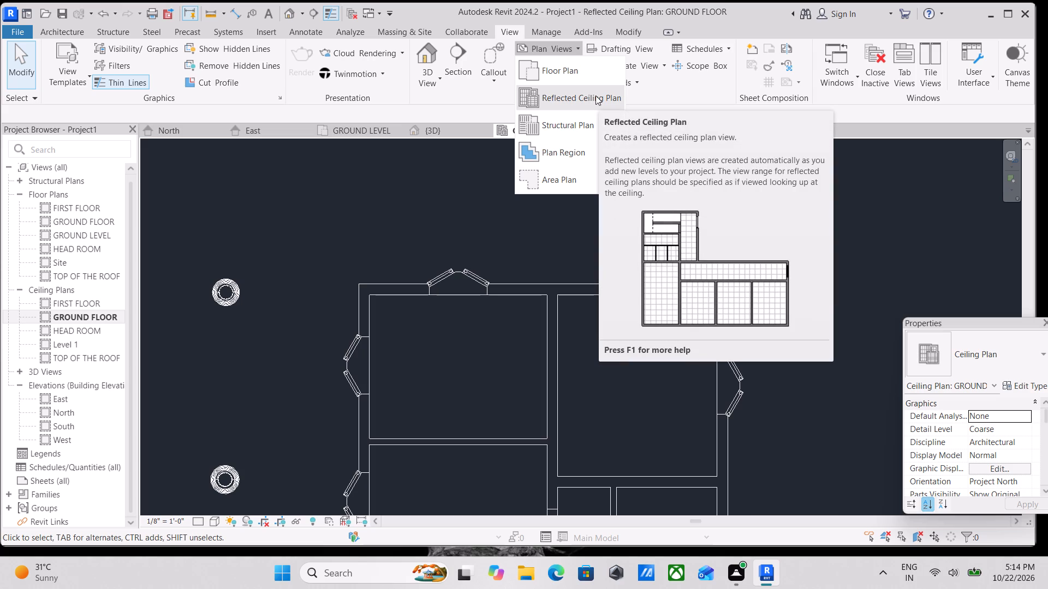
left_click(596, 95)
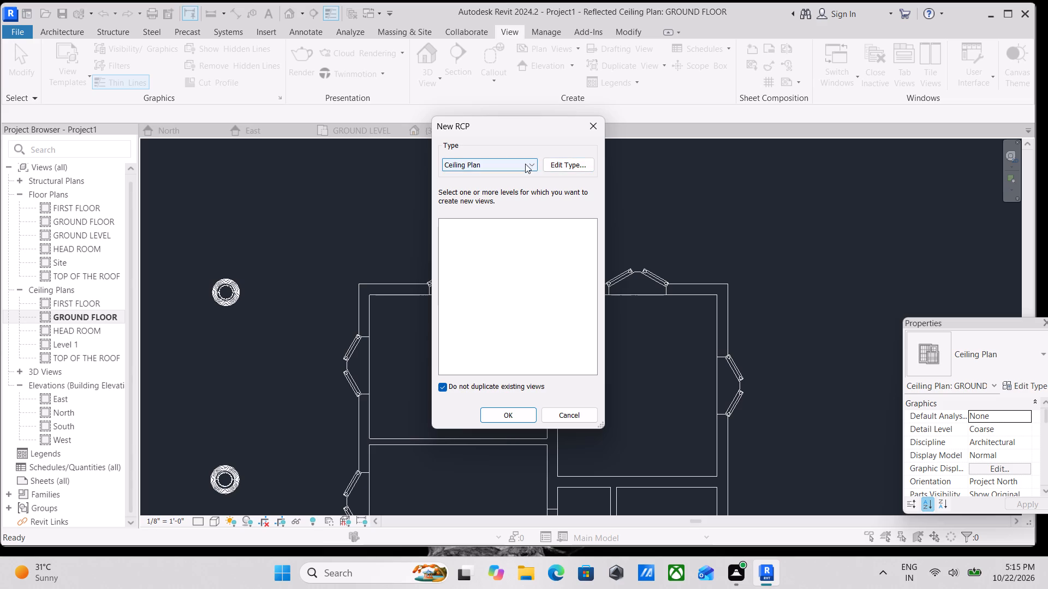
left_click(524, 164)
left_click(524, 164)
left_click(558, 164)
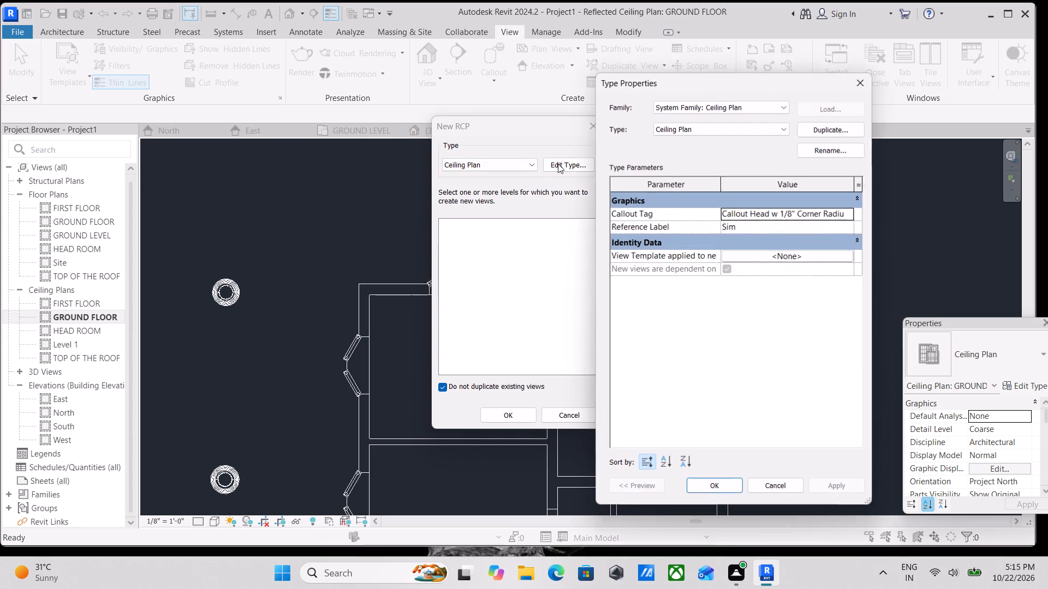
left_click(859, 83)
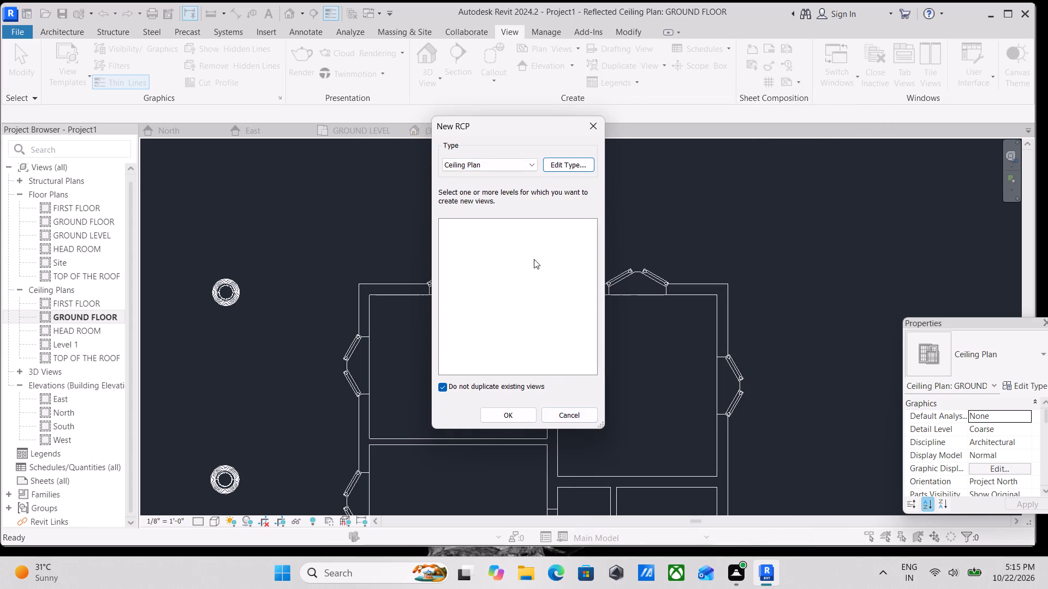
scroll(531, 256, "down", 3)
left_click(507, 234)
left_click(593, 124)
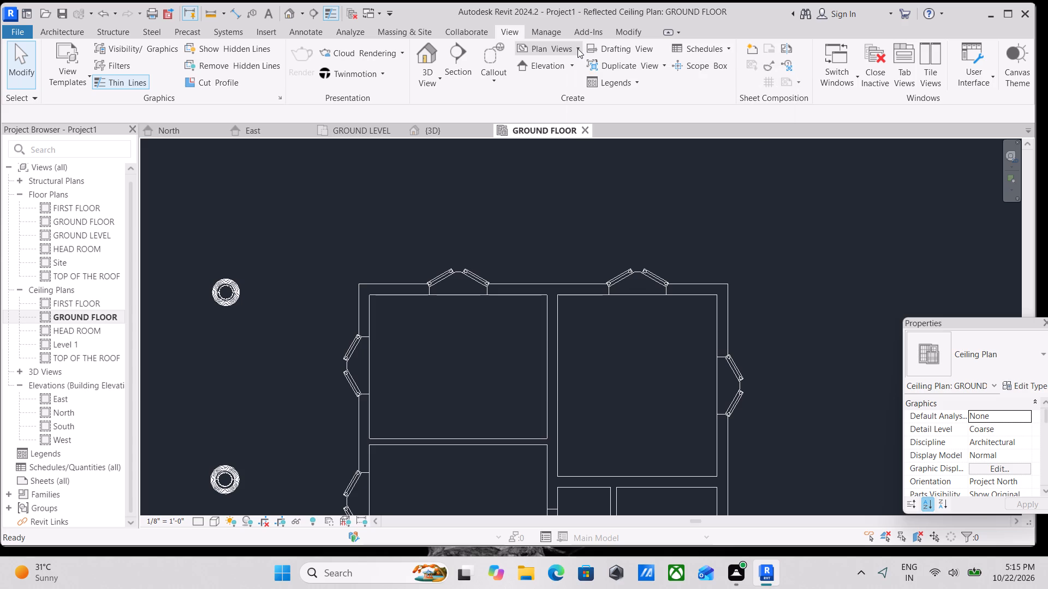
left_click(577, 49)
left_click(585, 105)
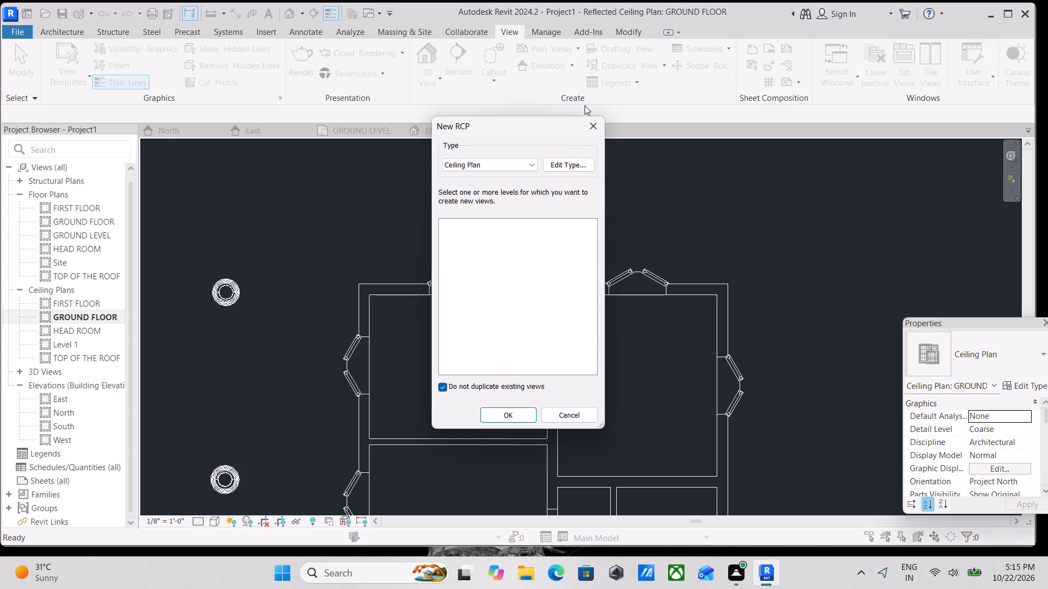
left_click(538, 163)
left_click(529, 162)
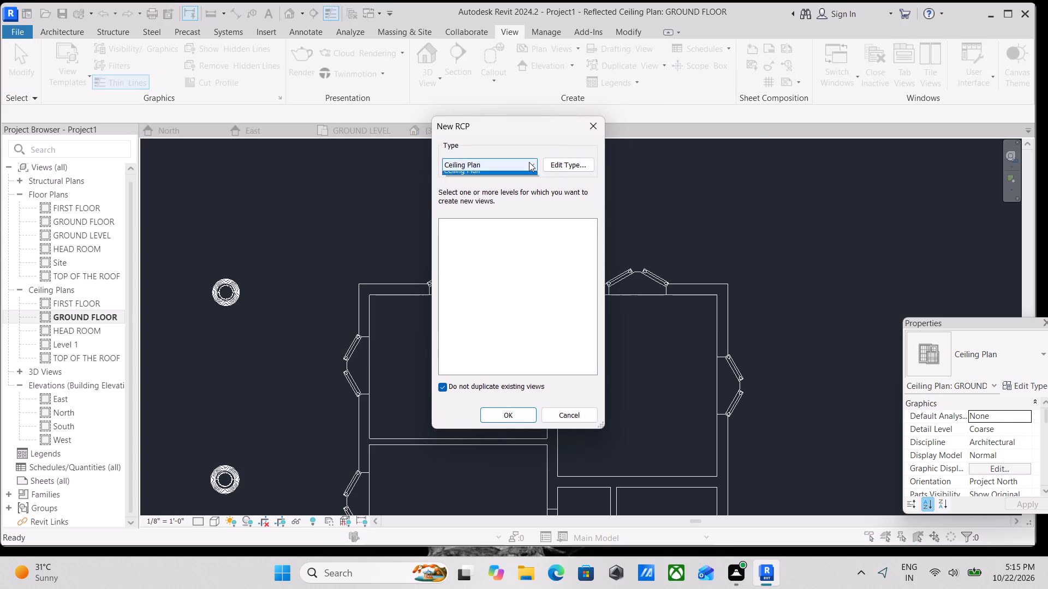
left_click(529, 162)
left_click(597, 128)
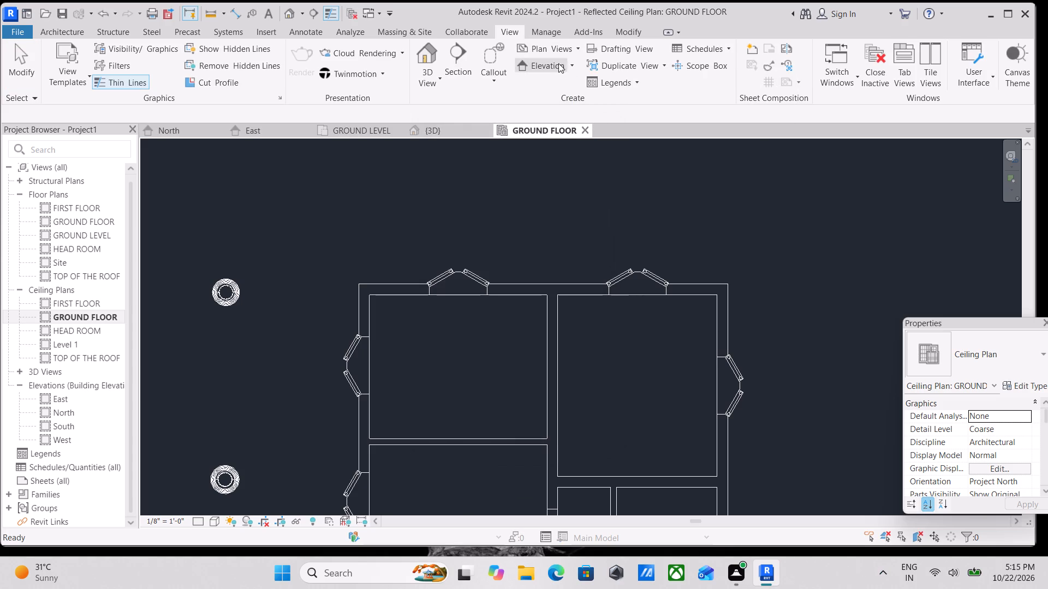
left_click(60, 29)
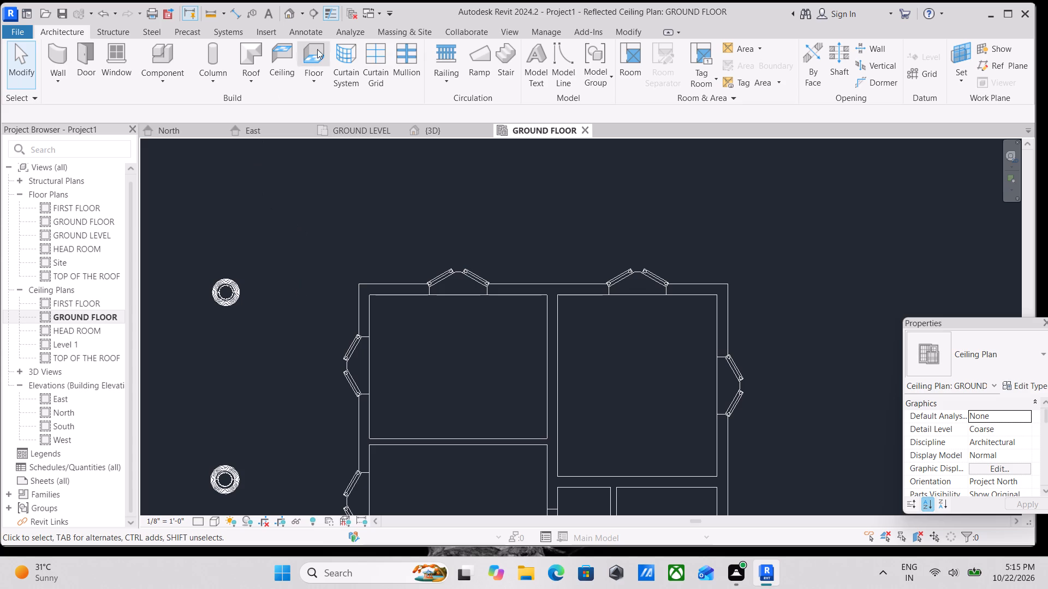
Start a new reflected ceiling plan and select the Architectural Reflected Ceiling Plan view template for the Ceiling Plan type.
left_click(513, 32)
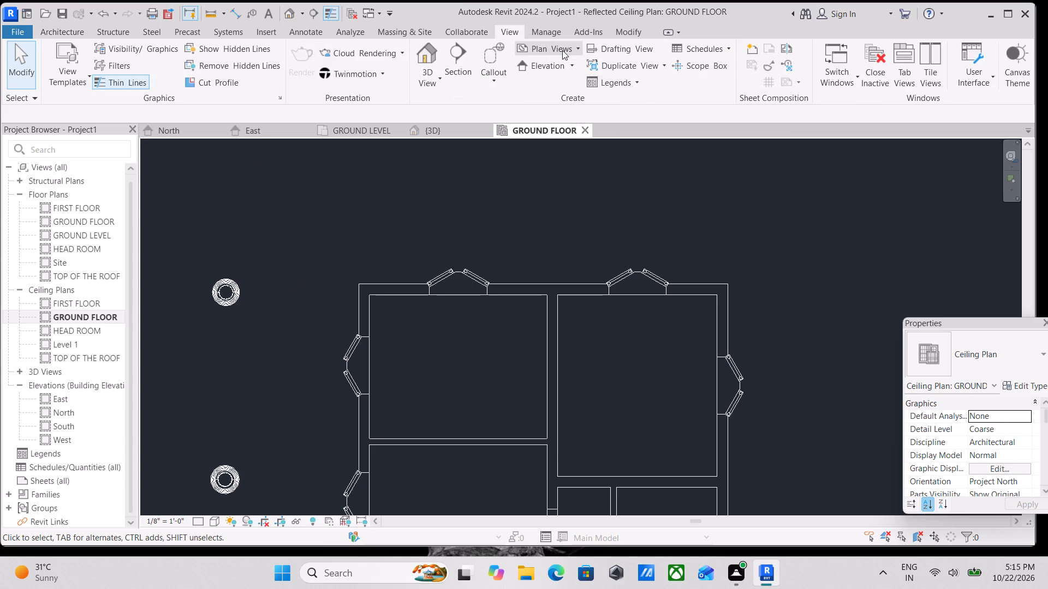
left_click(564, 50)
left_click(576, 97)
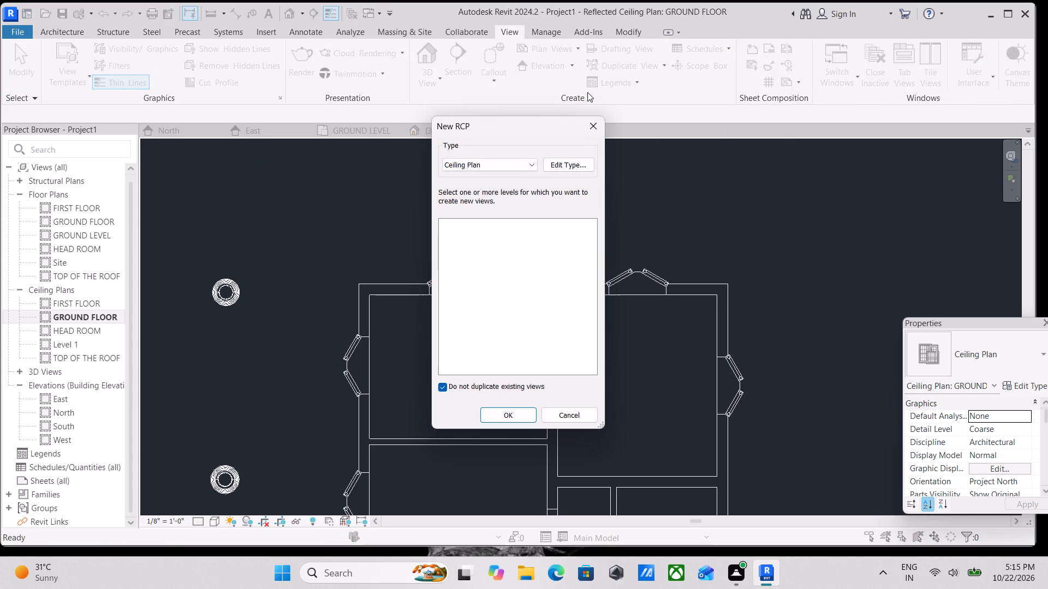
left_click(564, 169)
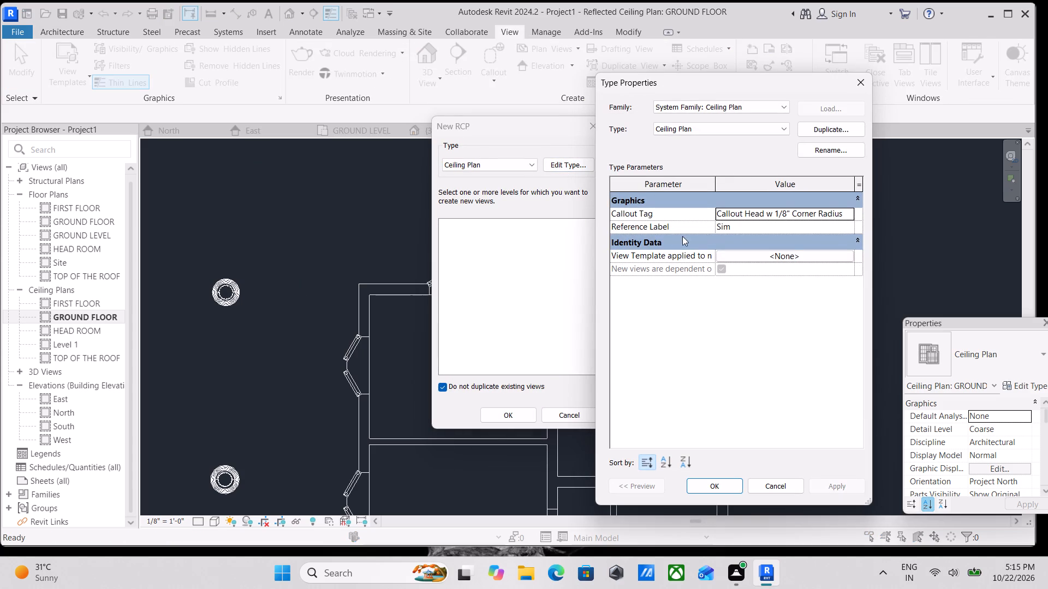
scroll(793, 255, "down", 2)
left_click(798, 252)
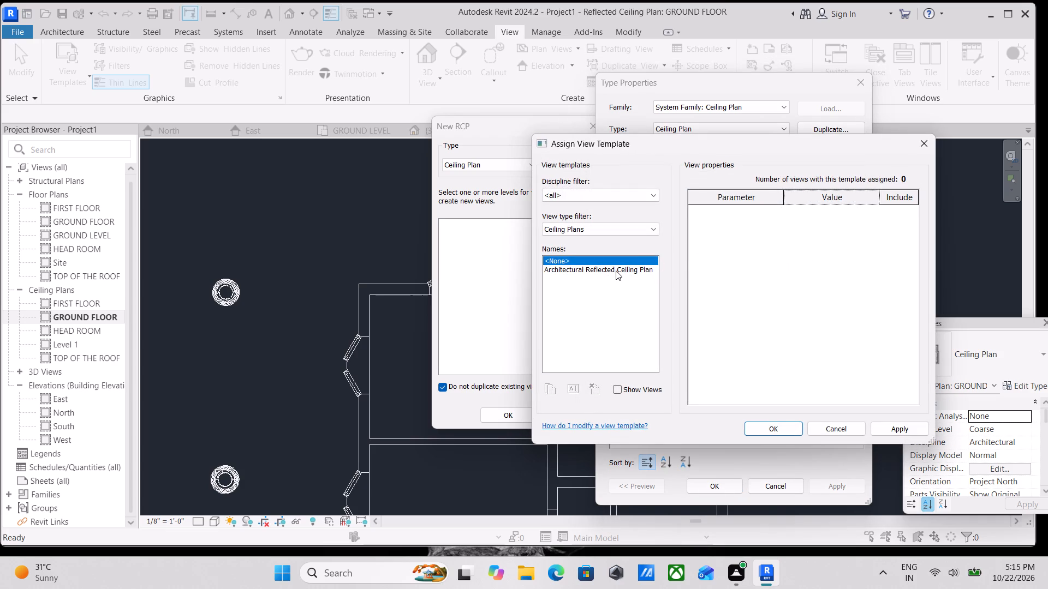
left_click(610, 271)
Examine the view properties of the Architectural Reflected Ceiling Plan template, from view scale to depth clipping.
scroll(848, 278, "up", 1)
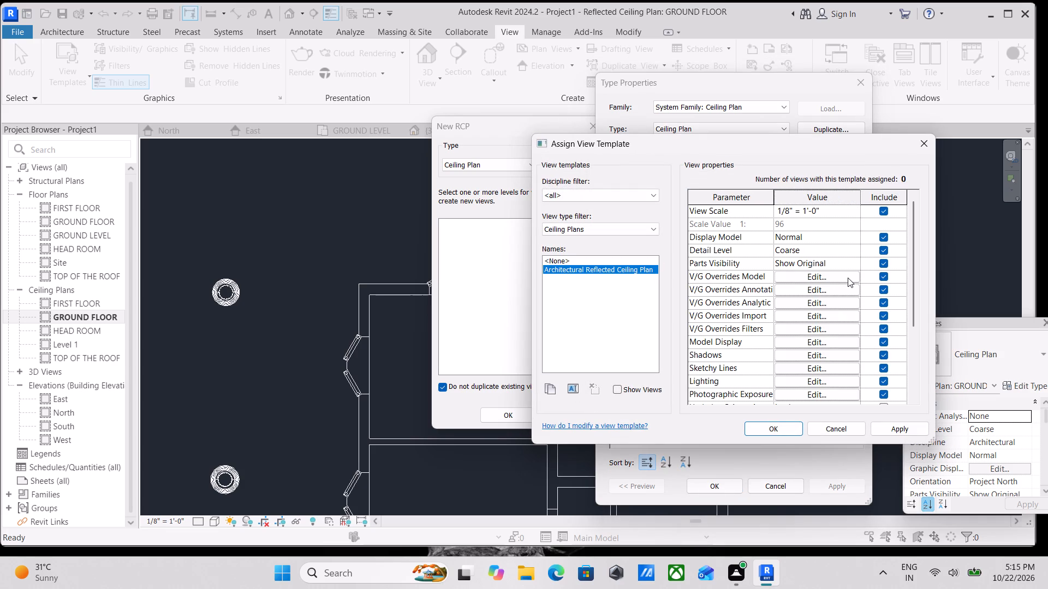
scroll(848, 278, "up", 1)
scroll(805, 291, "down", 7)
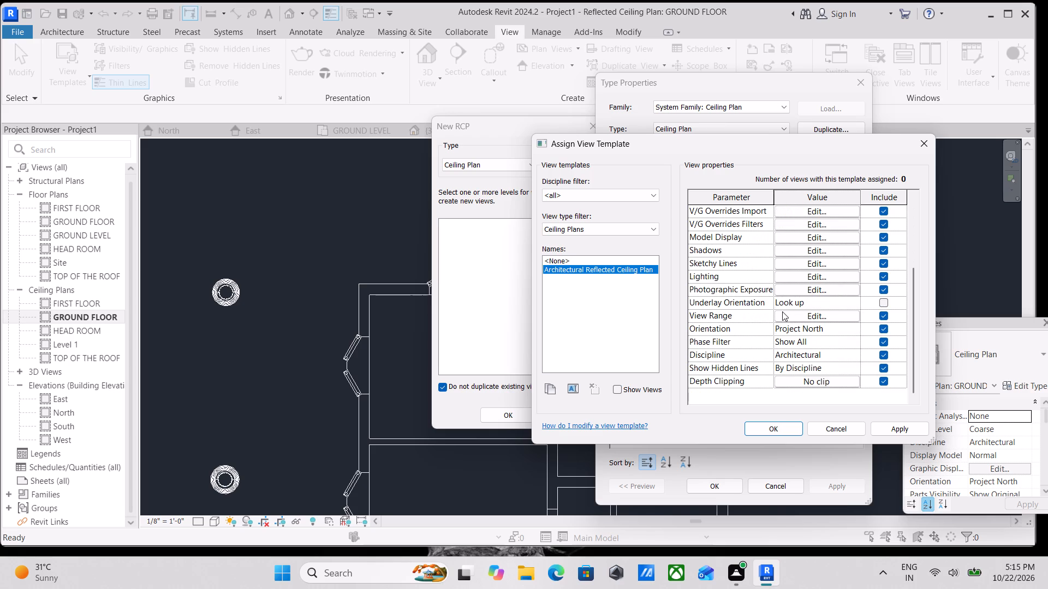
scroll(782, 311, "down", 1)
scroll(782, 311, "up", 16)
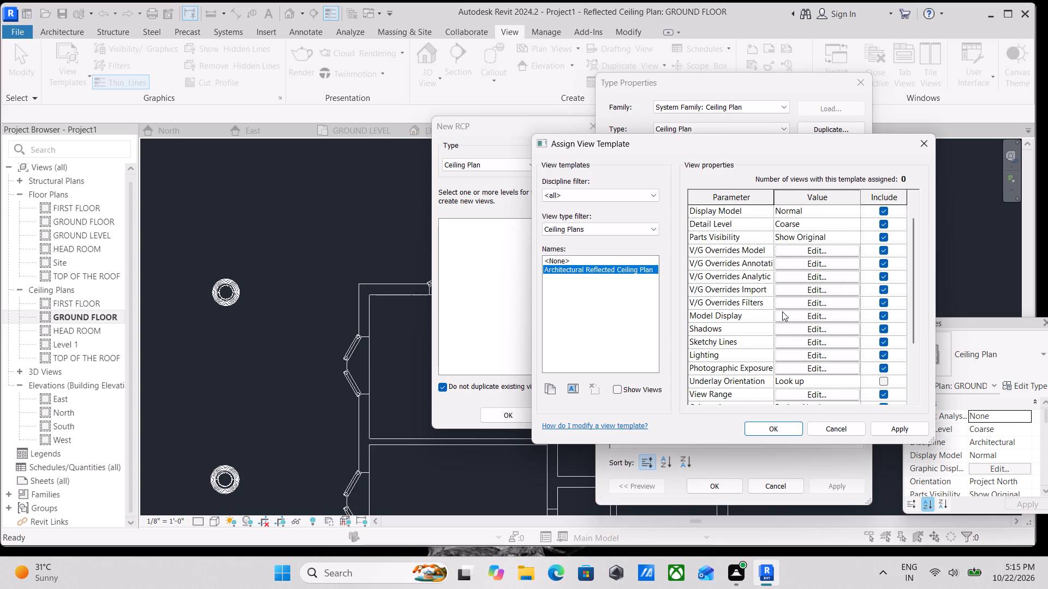
scroll(782, 310, "up", 4)
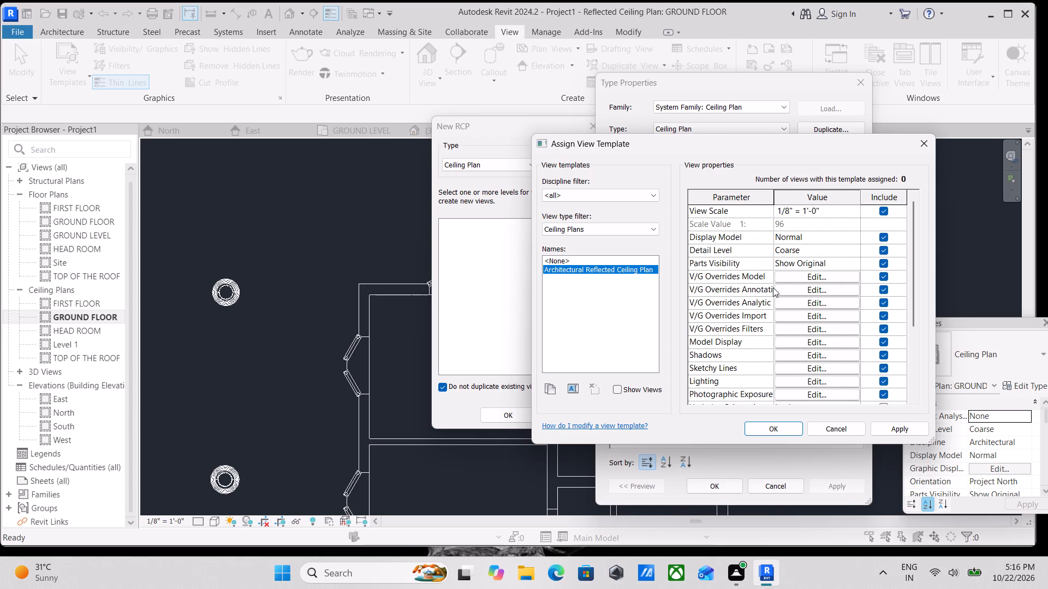
scroll(757, 272, "up", 3)
Filter the view templates by the Architectural discipline, keeping the Ceiling Plans view type.
left_click(619, 194)
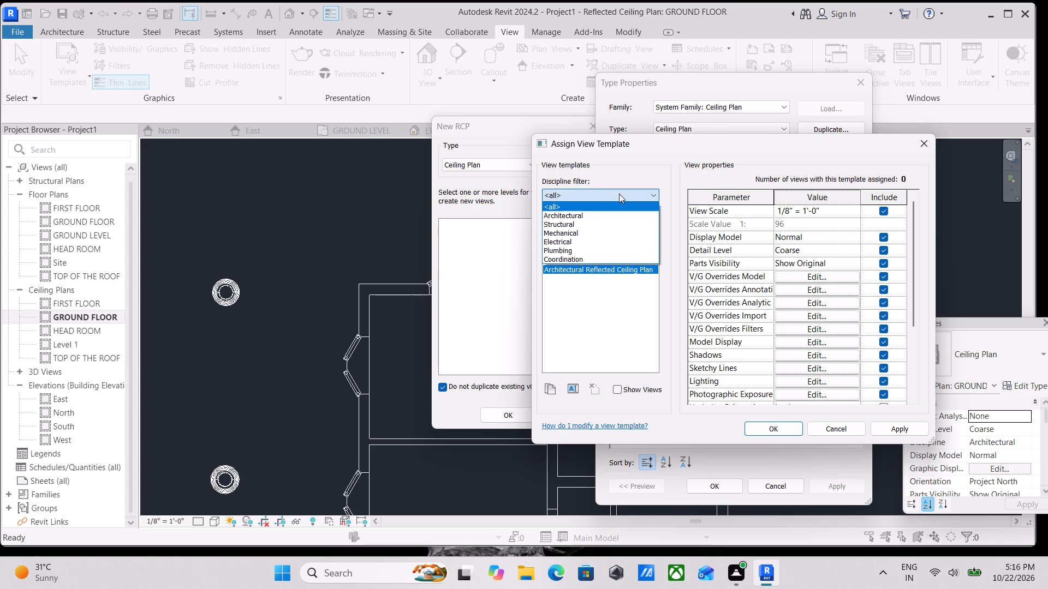
left_click(600, 215)
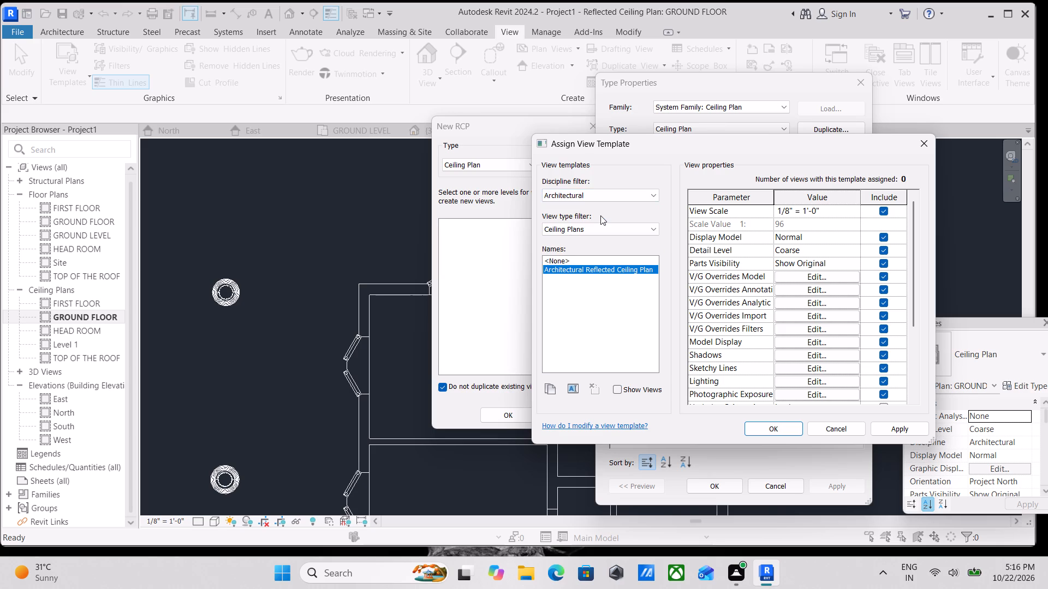
left_click(609, 230)
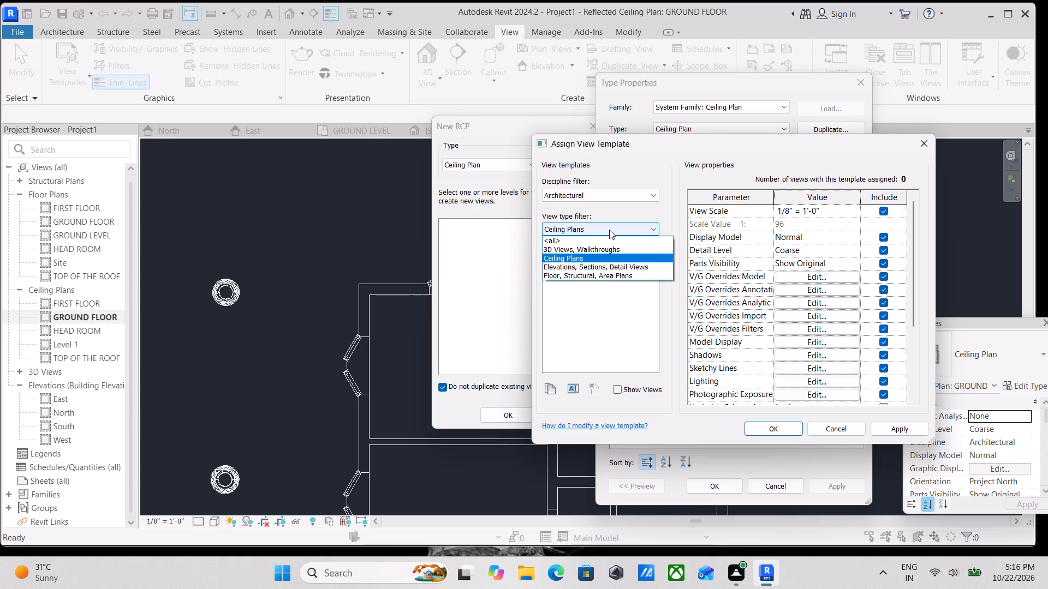
left_click(609, 230)
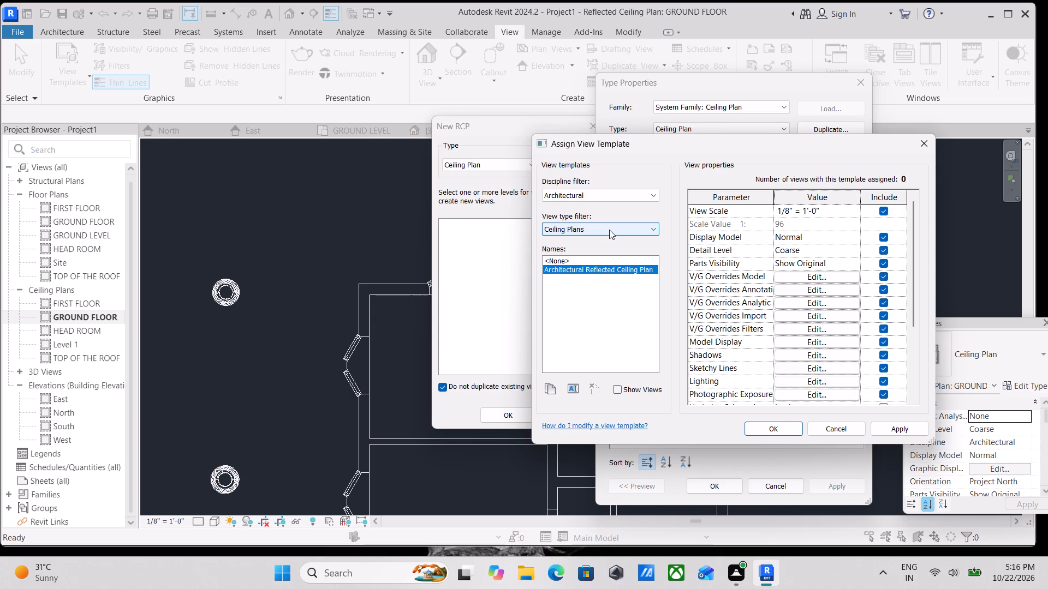
Examine the Architectural Reflected Ceiling Plan template's view properties, from view scale and visibility overrides to view range, phase filter and discipline.
scroll(753, 339, "up", 4)
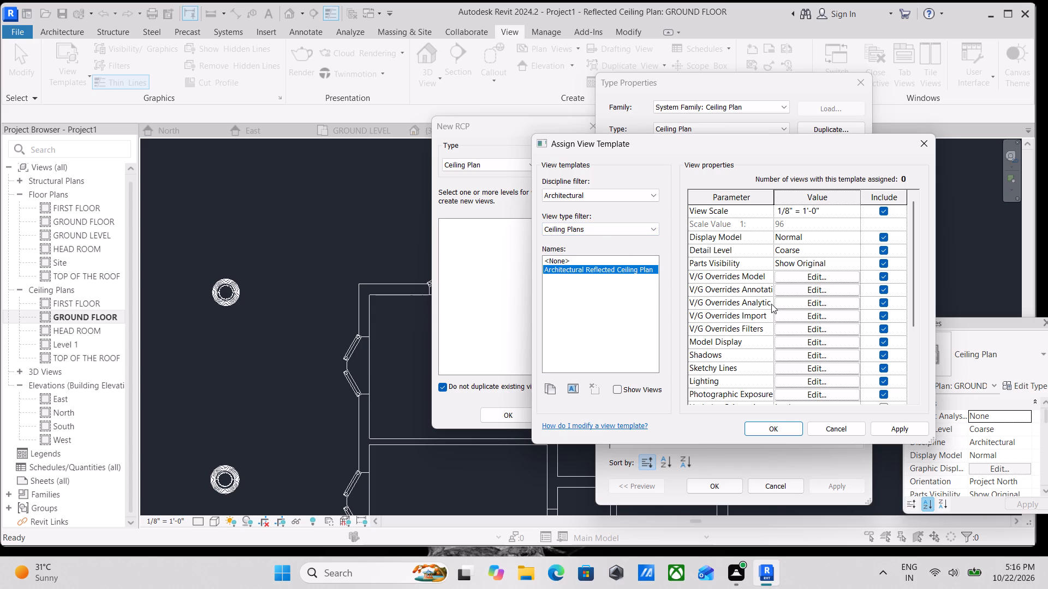
scroll(728, 373, "down", 1)
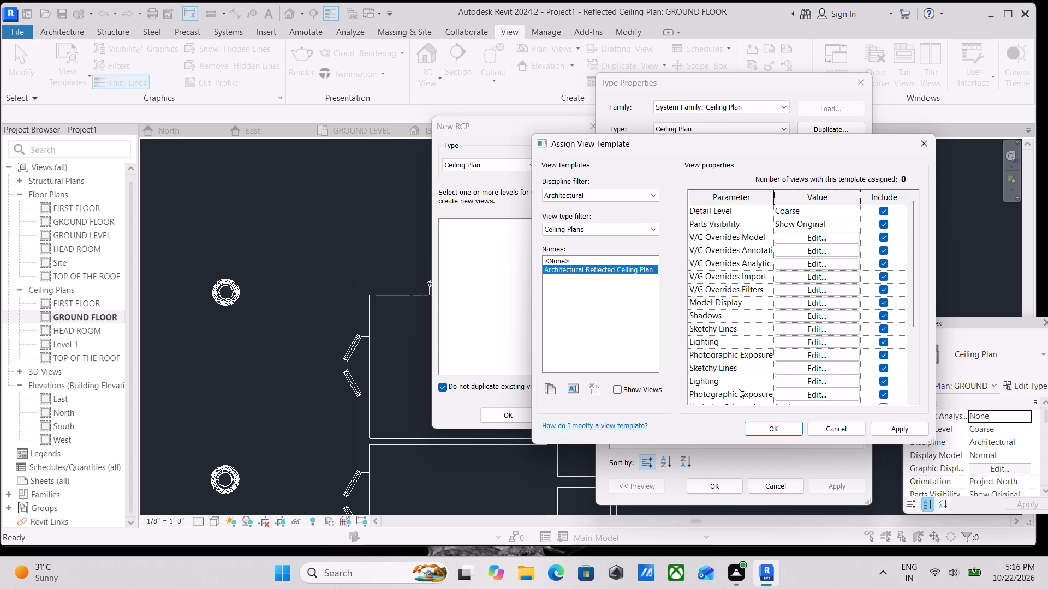
scroll(739, 389, "down", 4)
scroll(739, 385, "up", 6)
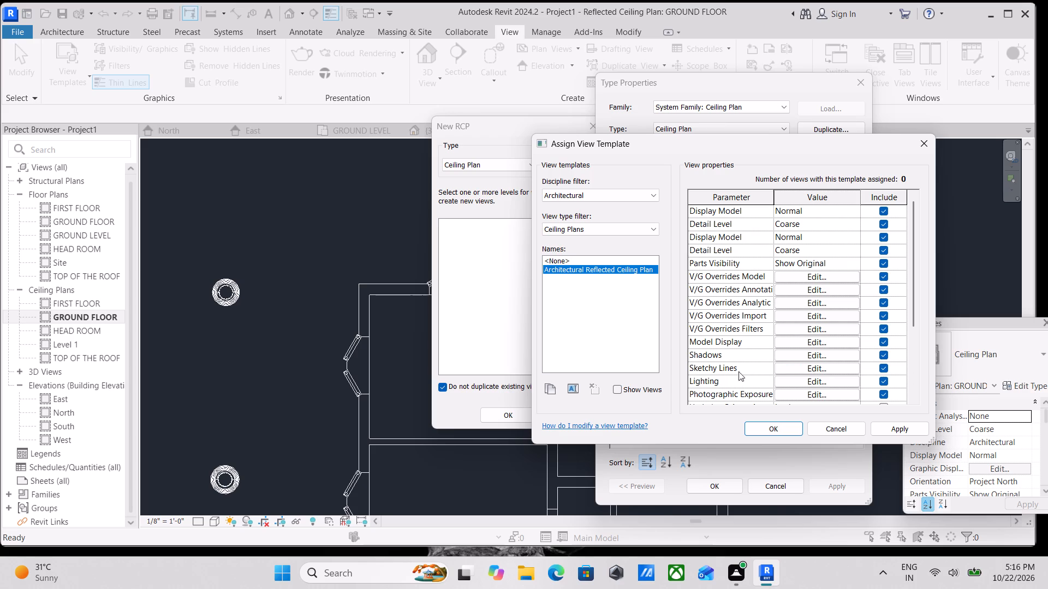
scroll(740, 366, "up", 2)
scroll(809, 292, "down", 1)
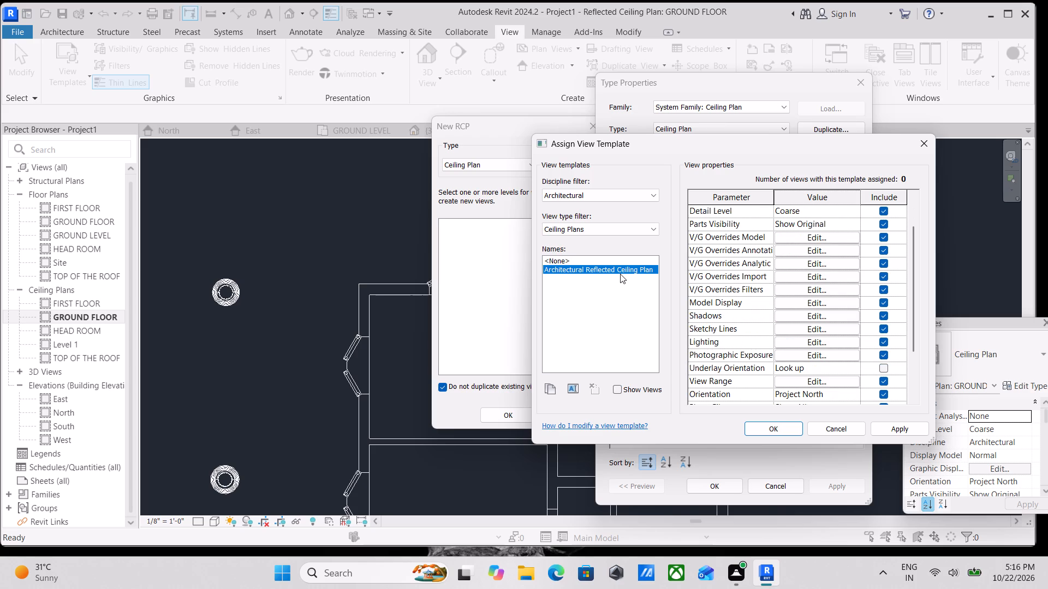
left_click(619, 272)
left_click(608, 271)
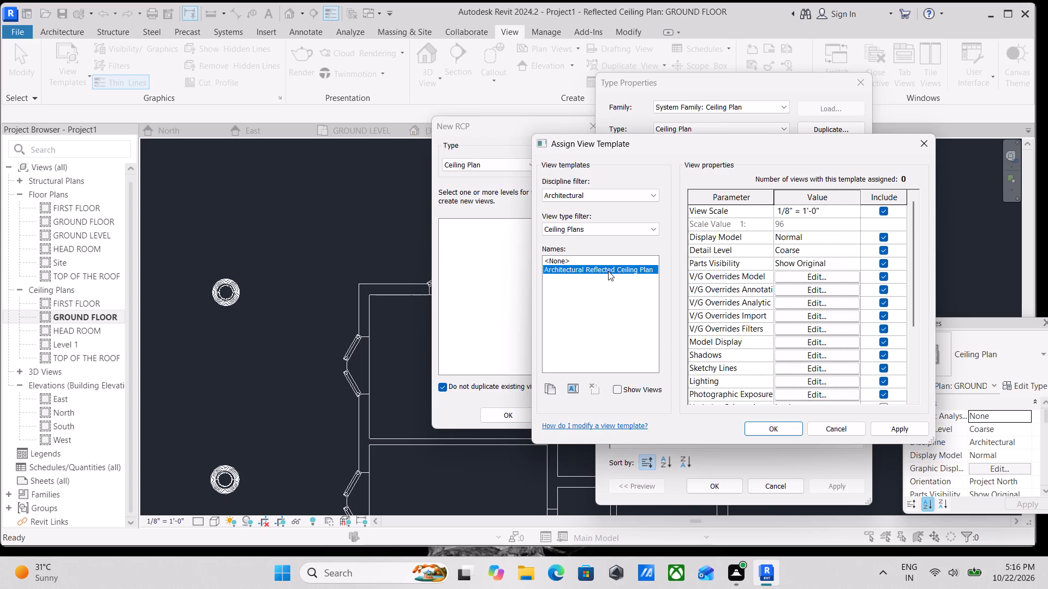
left_click(649, 229)
double_click(649, 229)
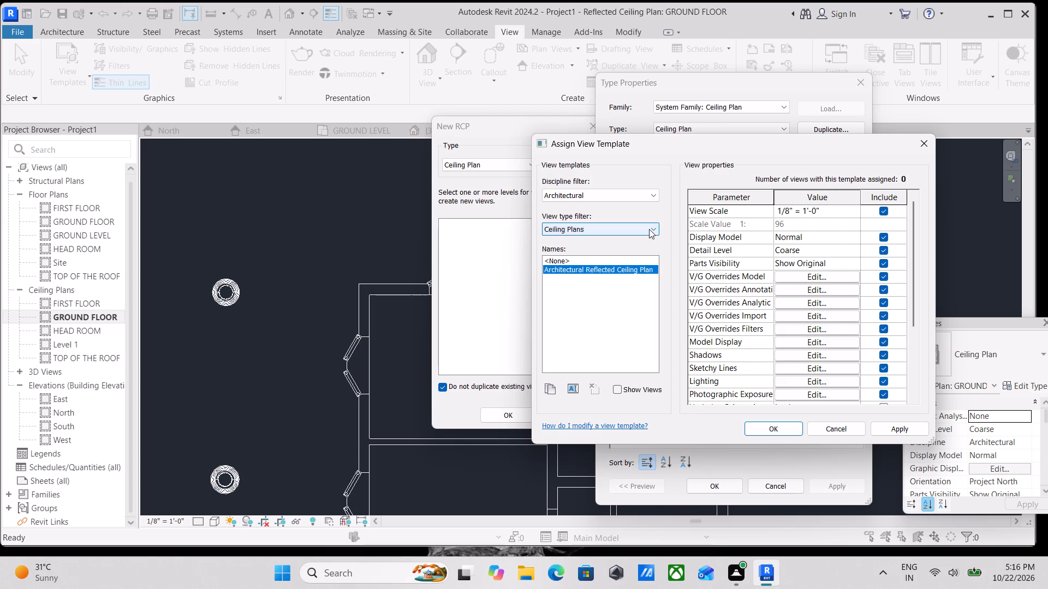
left_click(571, 258)
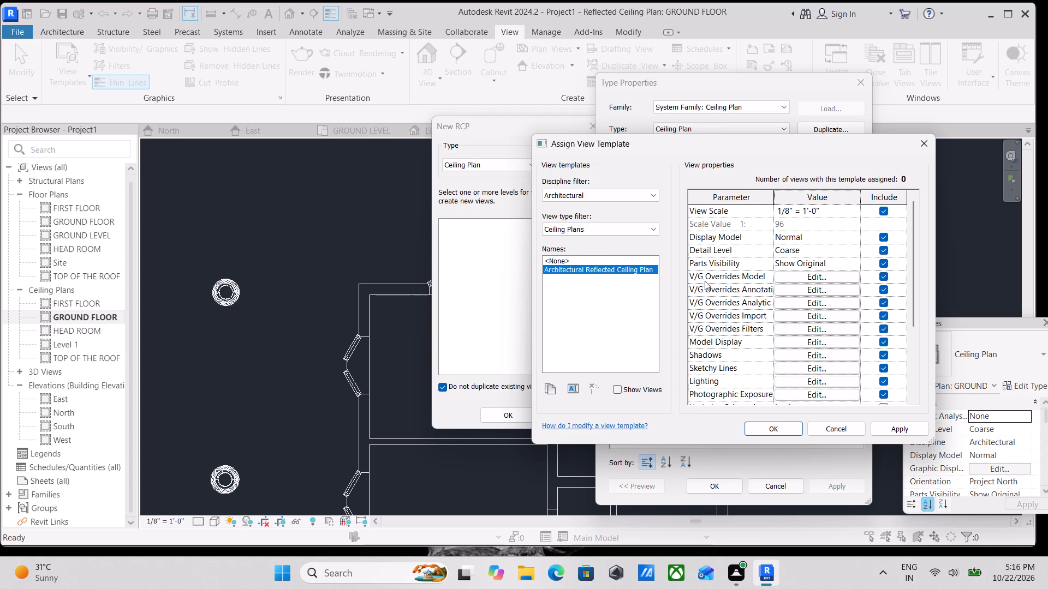
scroll(810, 295, "up", 3)
scroll(807, 278, "down", 2)
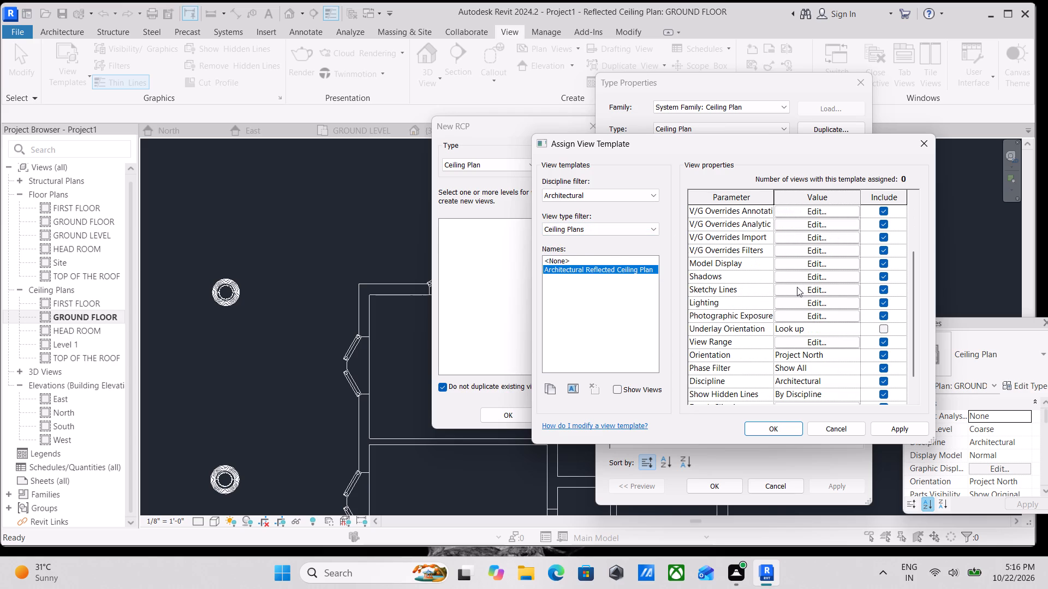
scroll(796, 287, "down", 2)
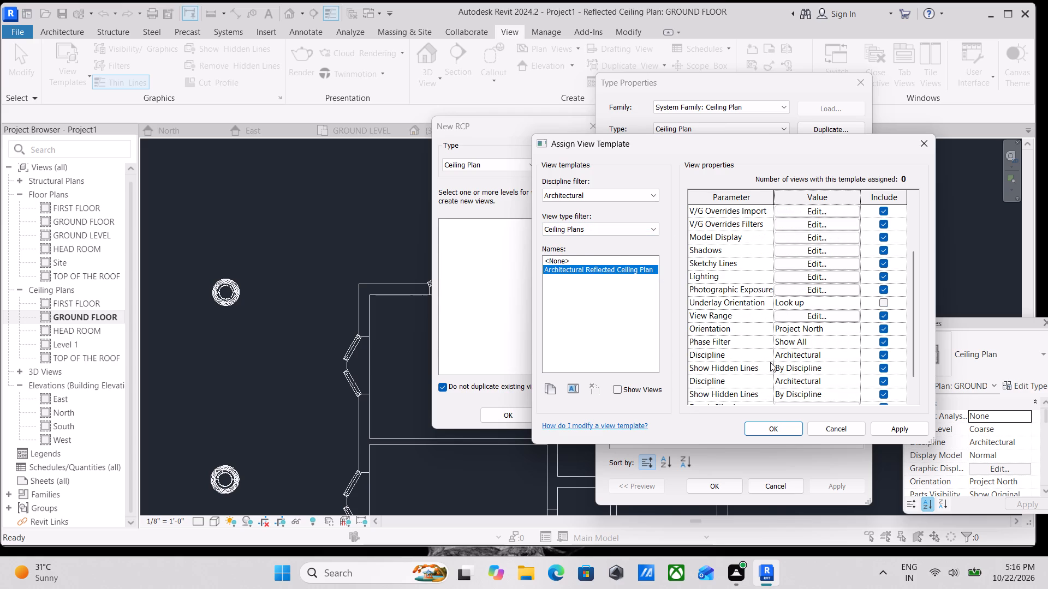
scroll(824, 372, "up", 6)
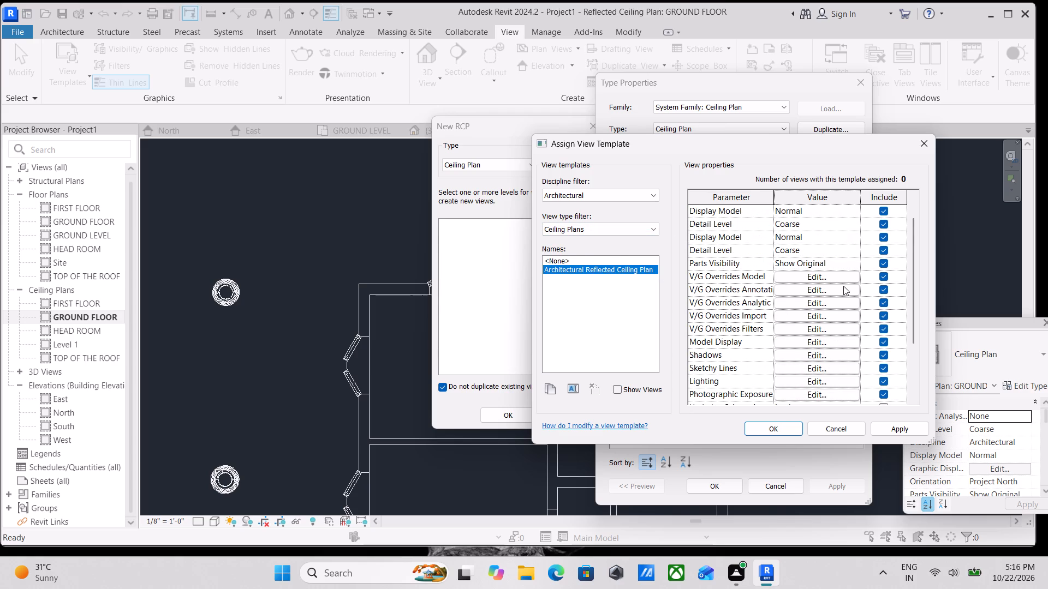
scroll(773, 297, "down", 3)
scroll(832, 317, "down", 4)
scroll(754, 378, "up", 4)
scroll(677, 385, "up", 3)
scroll(795, 295, "down", 2)
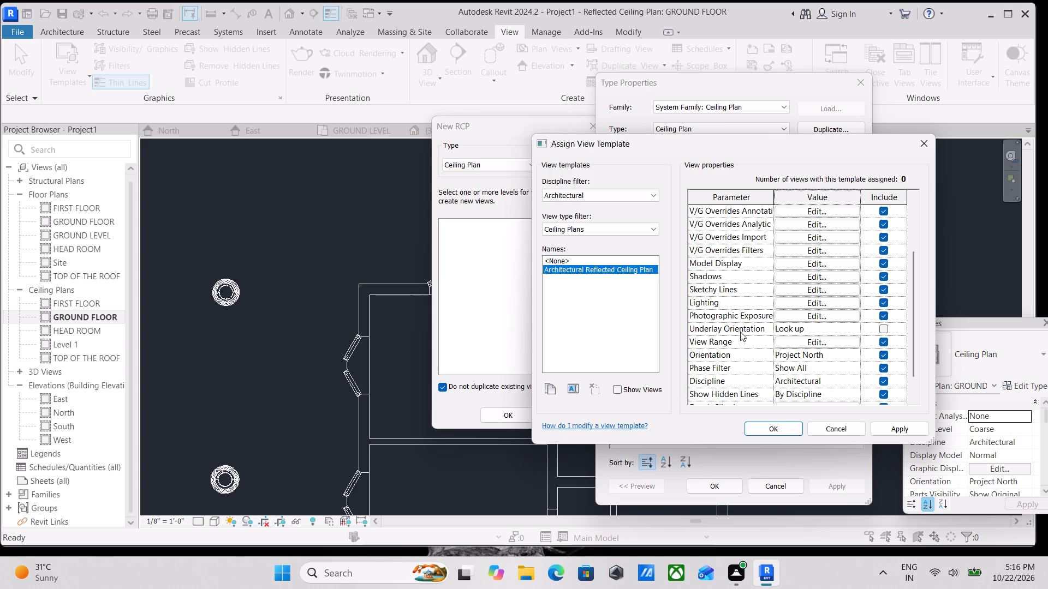
scroll(745, 360, "down", 2)
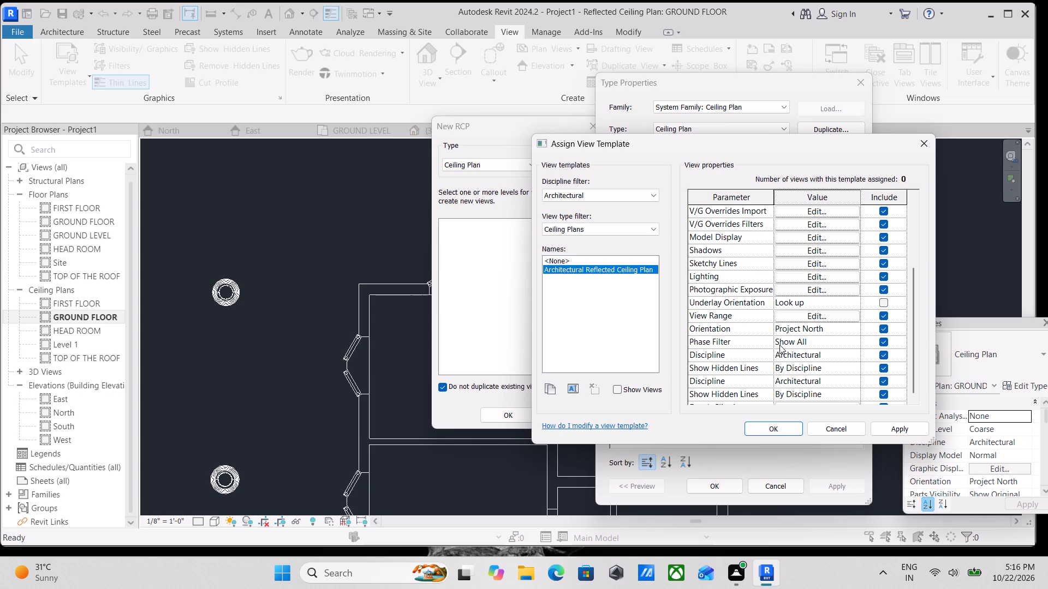
scroll(779, 345, "up", 1)
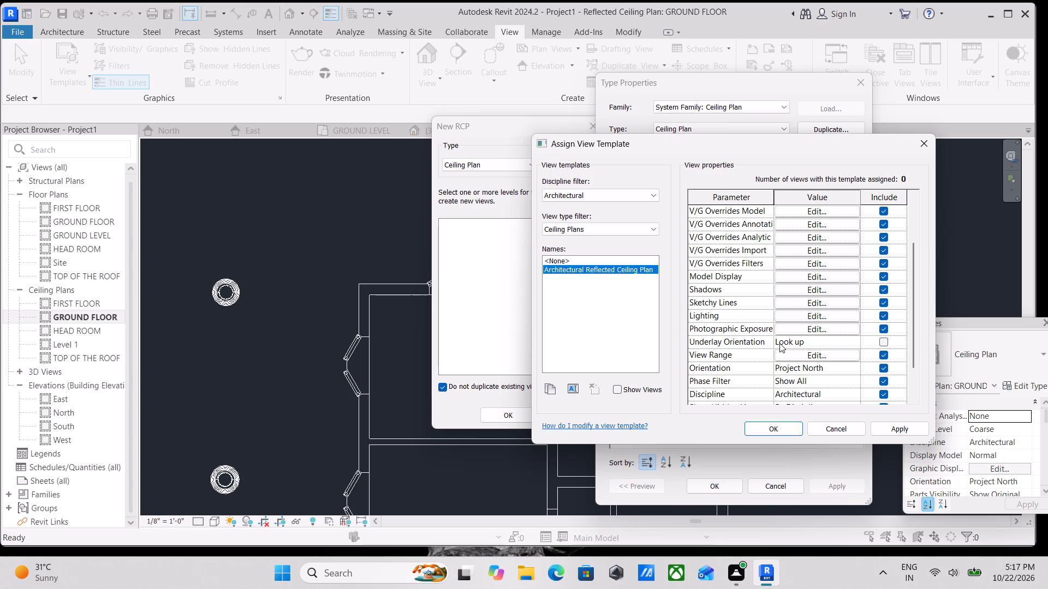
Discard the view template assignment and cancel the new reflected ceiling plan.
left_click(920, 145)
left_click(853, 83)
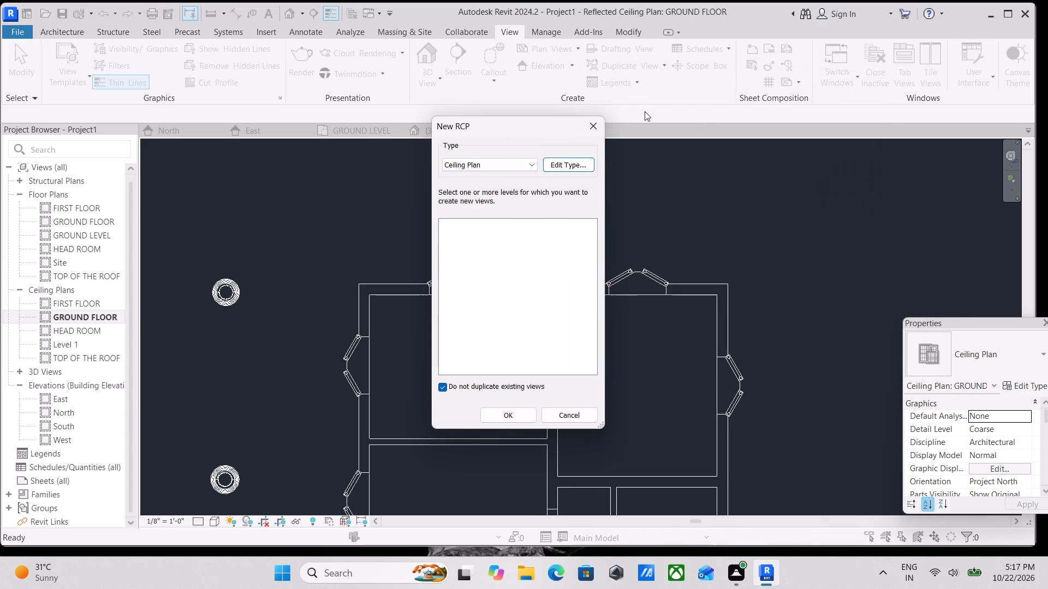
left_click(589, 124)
Start an automatic ceiling in the GROUND FLOOR ceiling plan using the Compound Ceiling type GWB on Mtl. Stud.
scroll(576, 243, "up", 2)
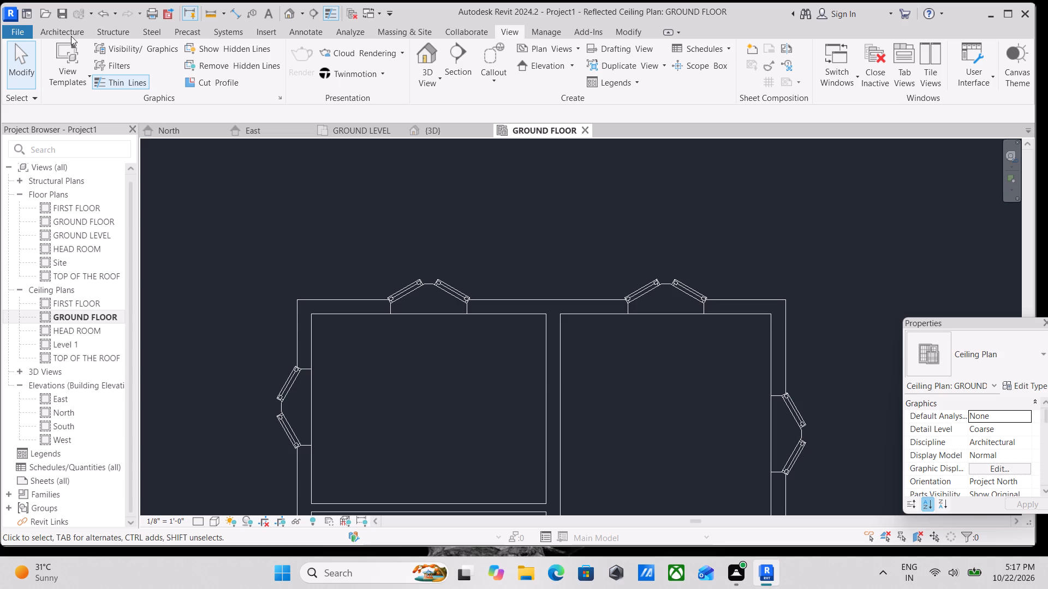
left_click(59, 29)
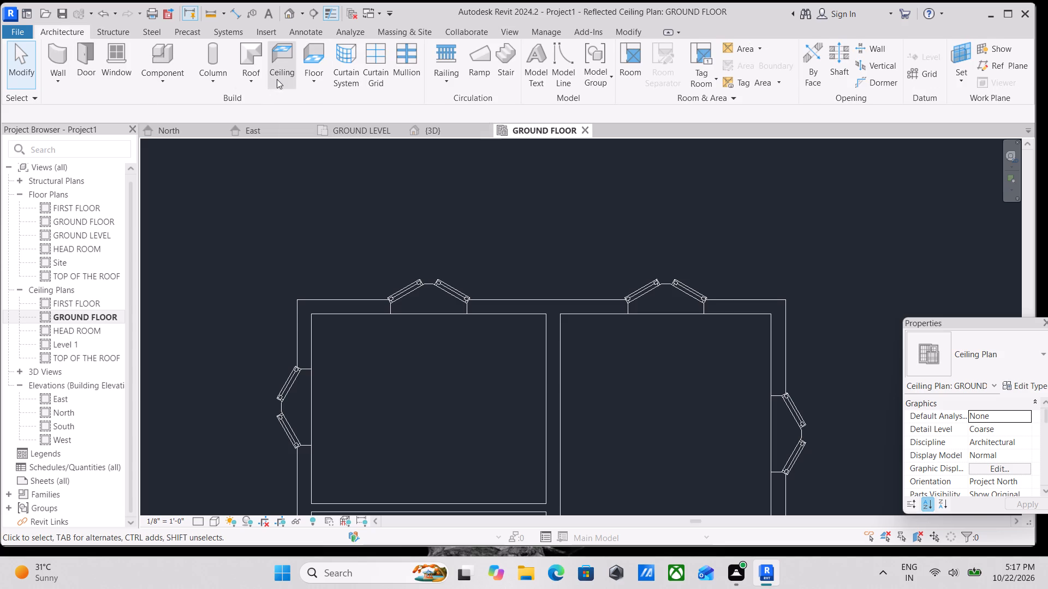
left_click(282, 75)
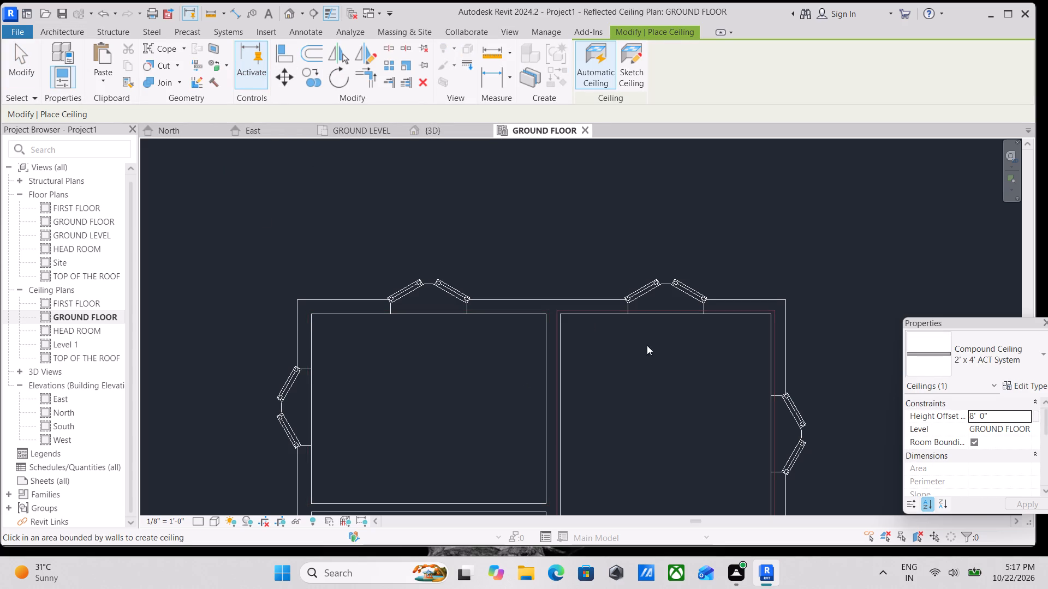
left_click(1030, 364)
scroll(971, 438, "down", 3)
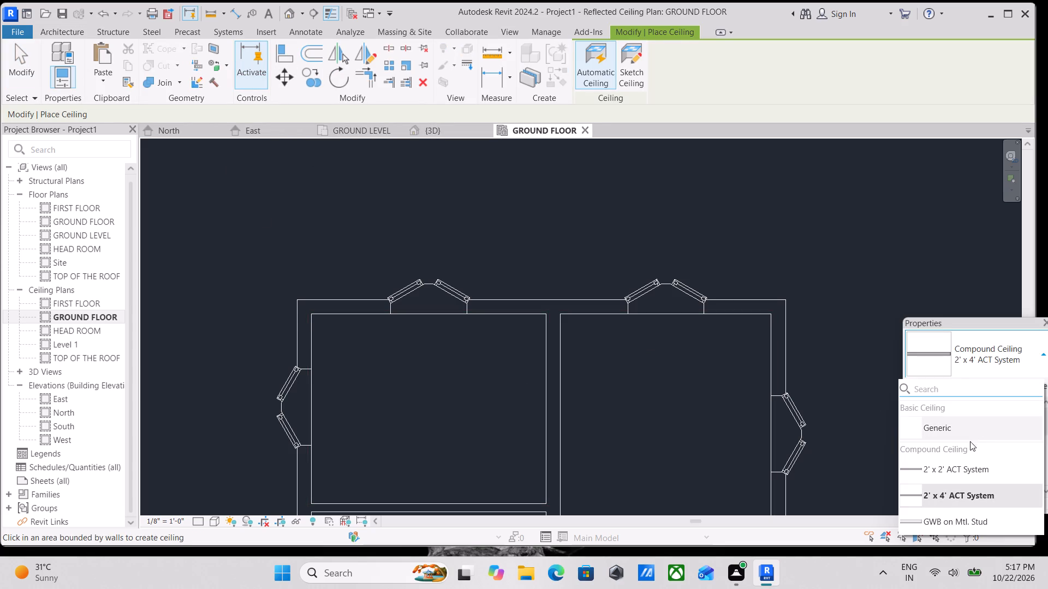
left_click(943, 524)
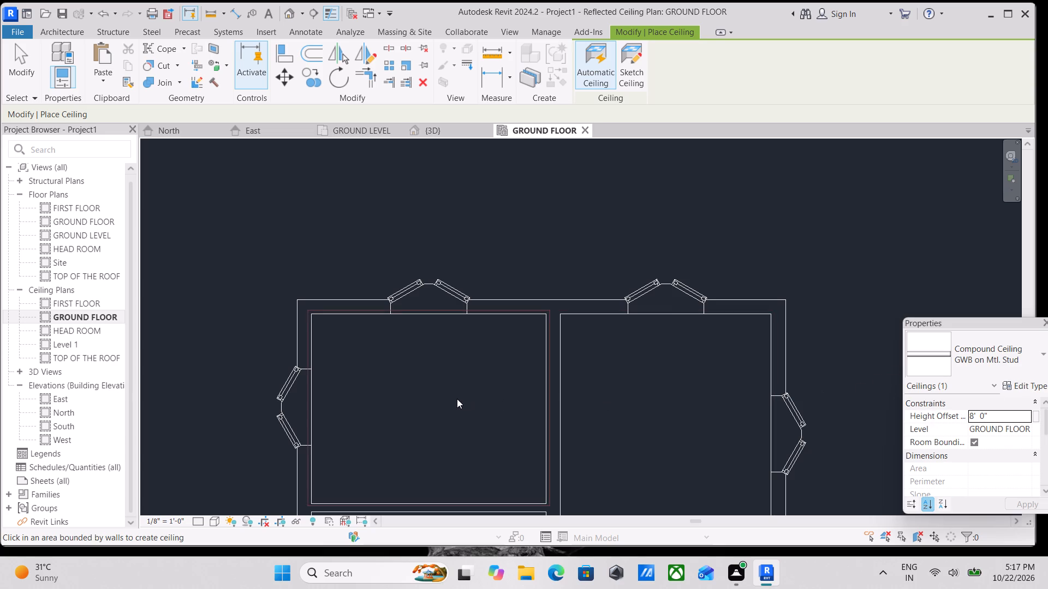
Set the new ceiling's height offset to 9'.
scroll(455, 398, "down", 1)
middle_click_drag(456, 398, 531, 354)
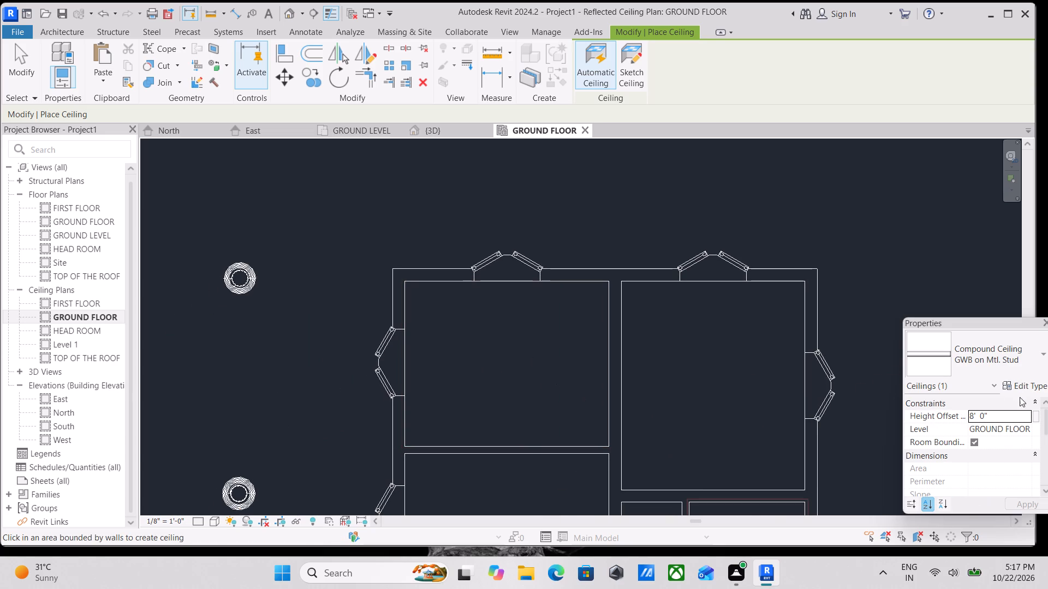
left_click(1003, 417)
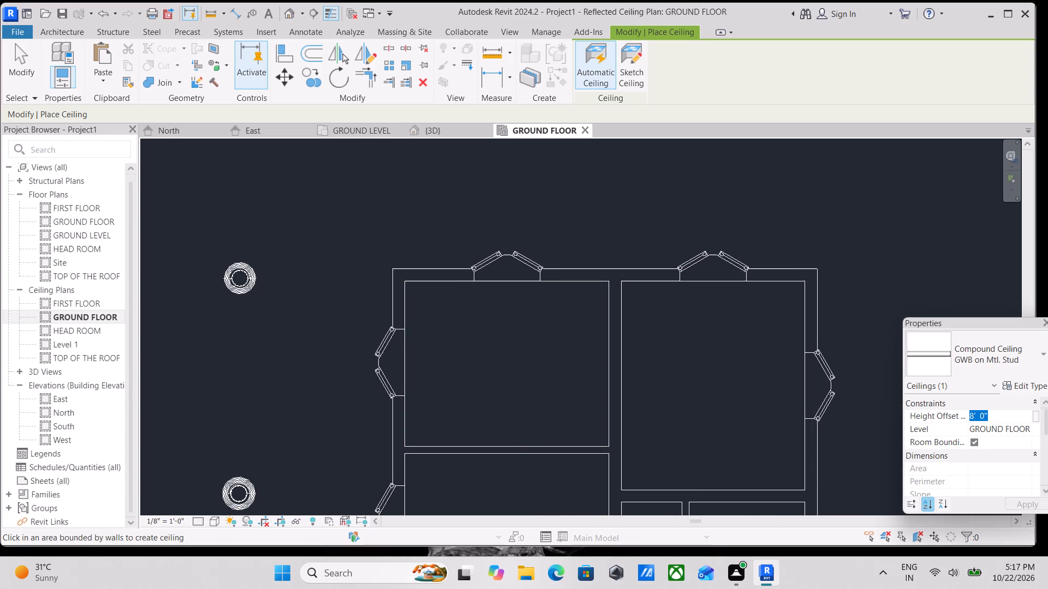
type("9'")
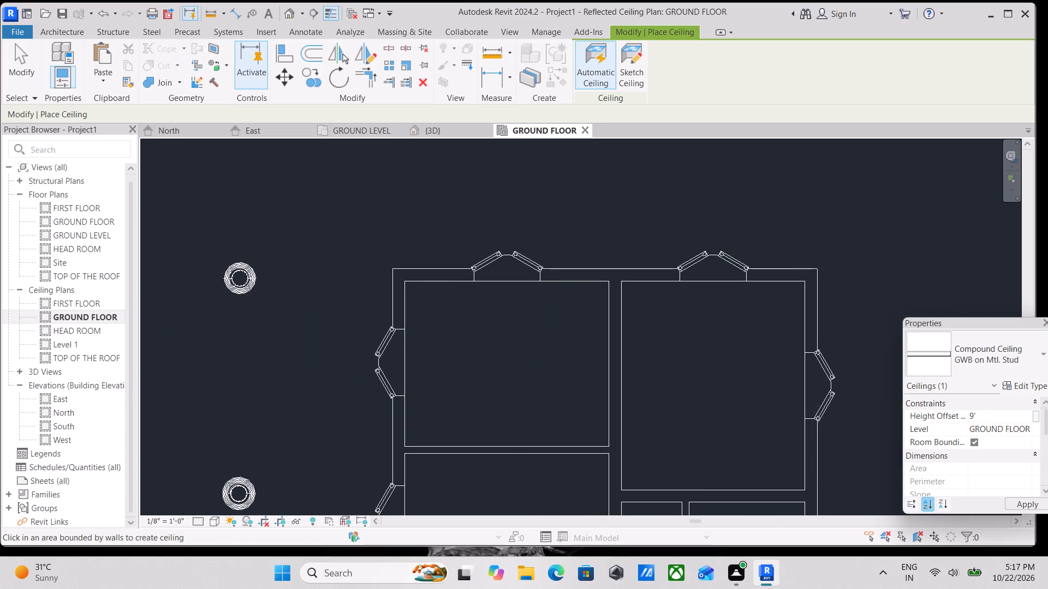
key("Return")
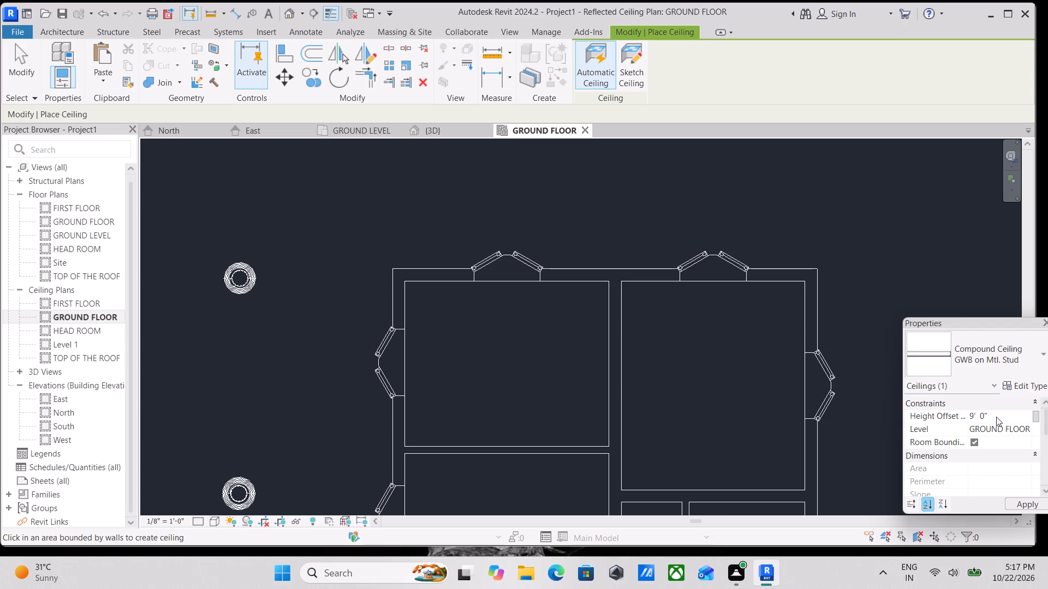
Set the new ceiling's height offset to 9' 5".
left_click(992, 416)
left_click_drag(992, 416, 961, 416)
left_click_drag(961, 416, 959, 416)
type("9'")
key("5")
key("shift+quotedbl")
Duplicate the GWB on Mtl. Stud ceiling type under the name "ceiling".
left_click(1021, 386)
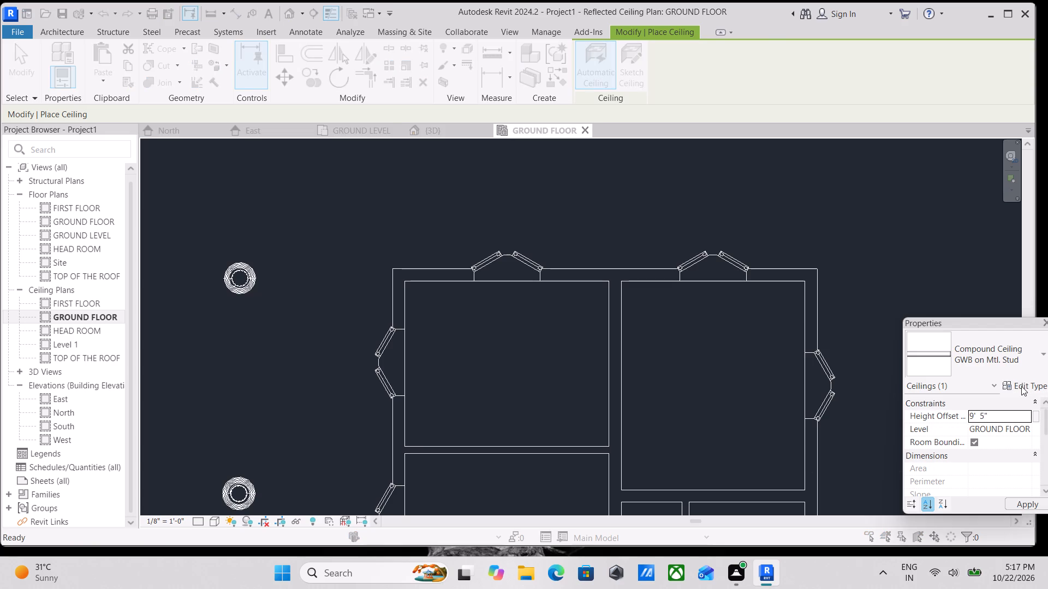
left_click(830, 128)
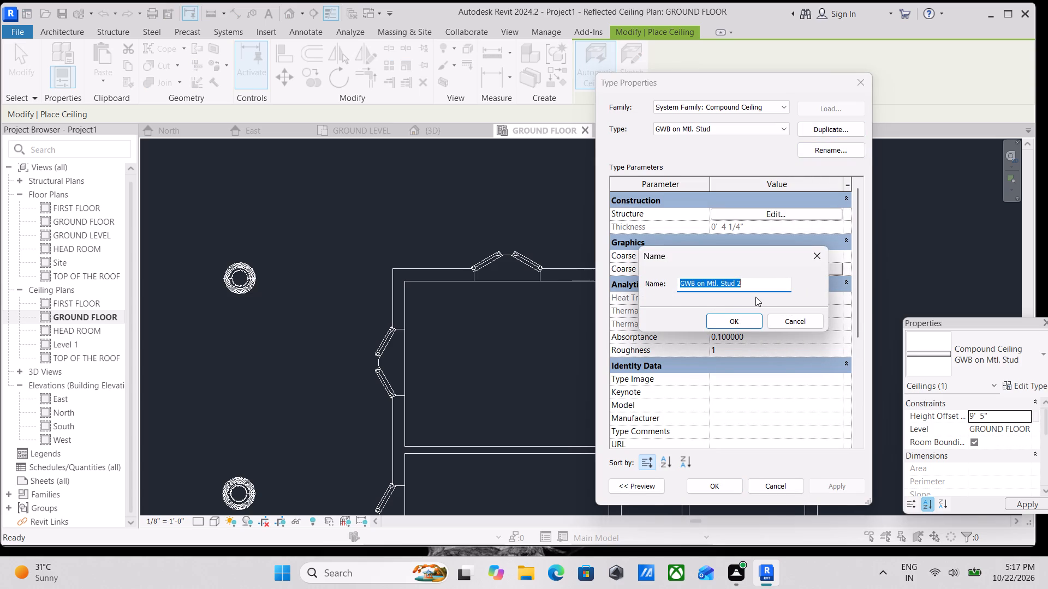
key("BackSpace")
type("cei")
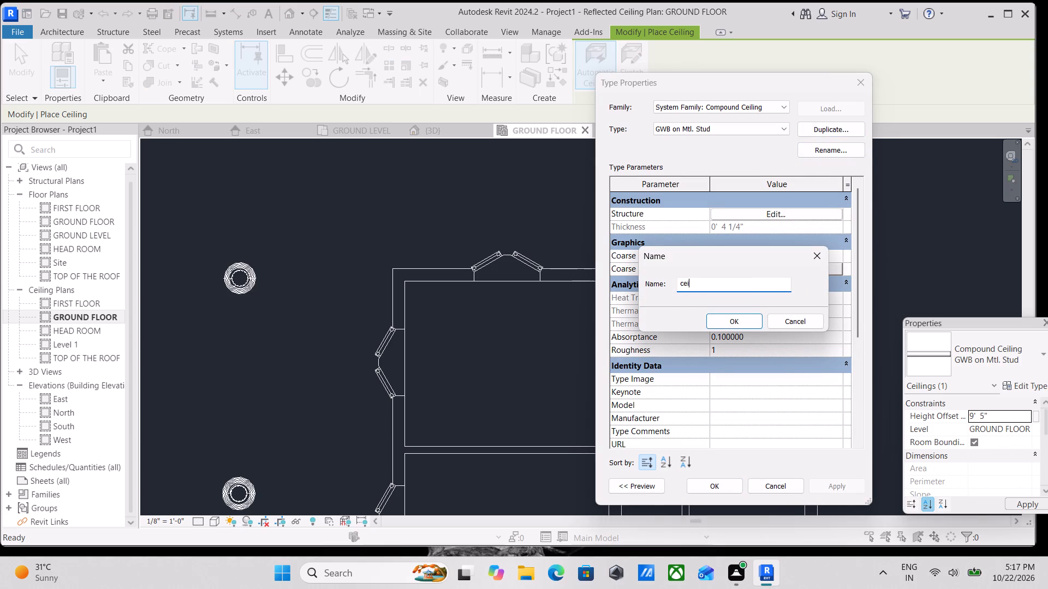
type("ling")
left_click(739, 325)
Open the ceiling type's layer structure and display its section preview in the Consistent Colors visual style.
left_click(757, 214)
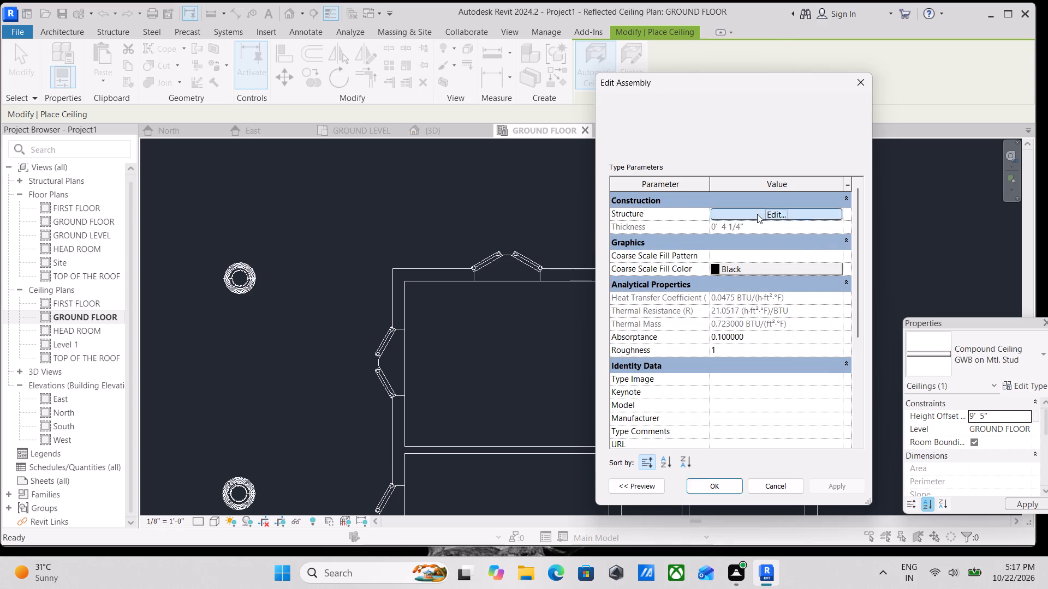
left_click(716, 227)
left_click(733, 224)
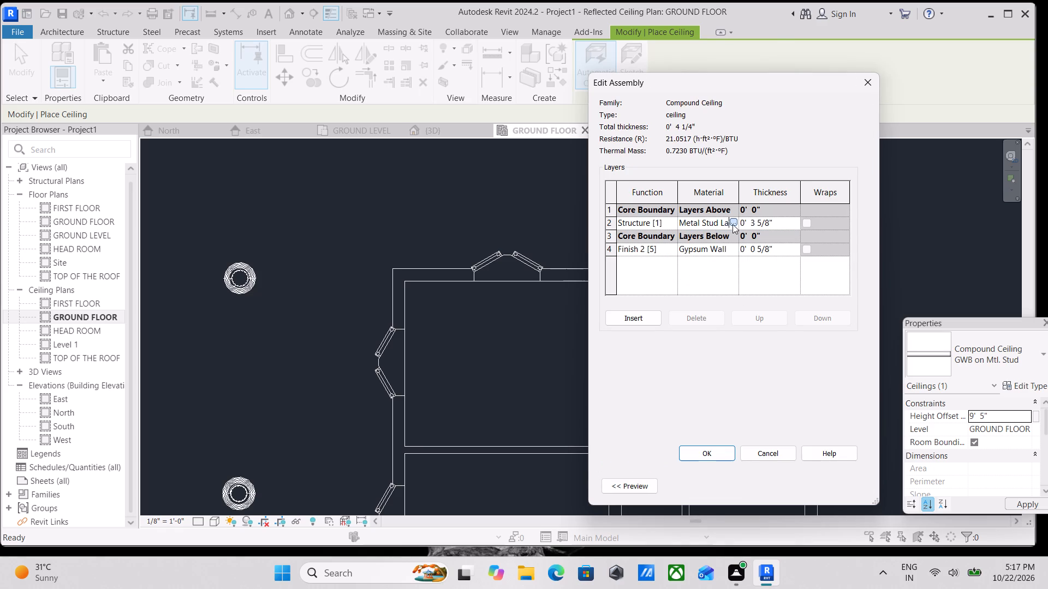
left_click(718, 88)
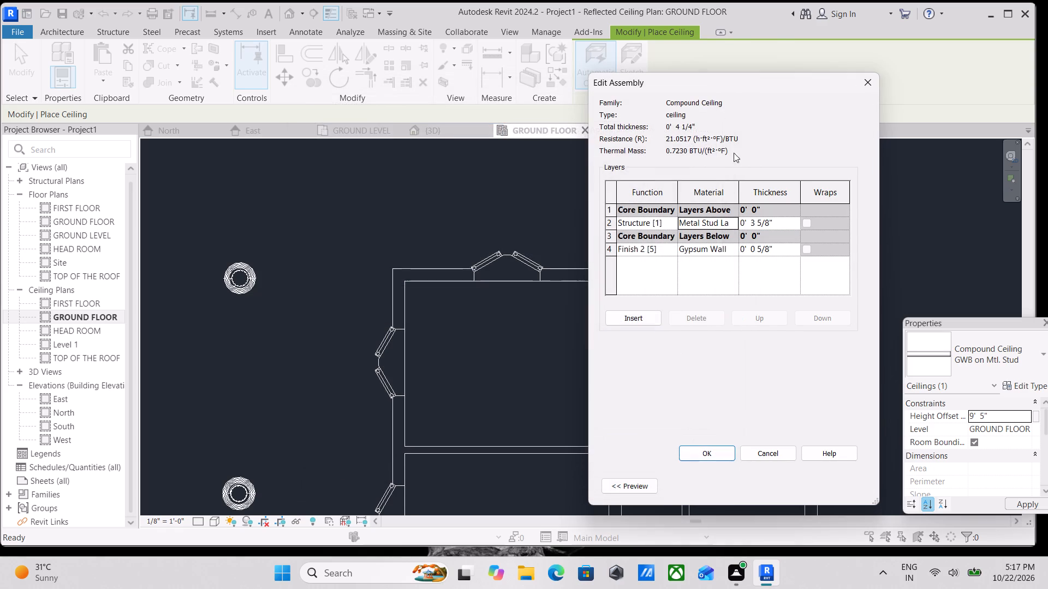
left_click(770, 248)
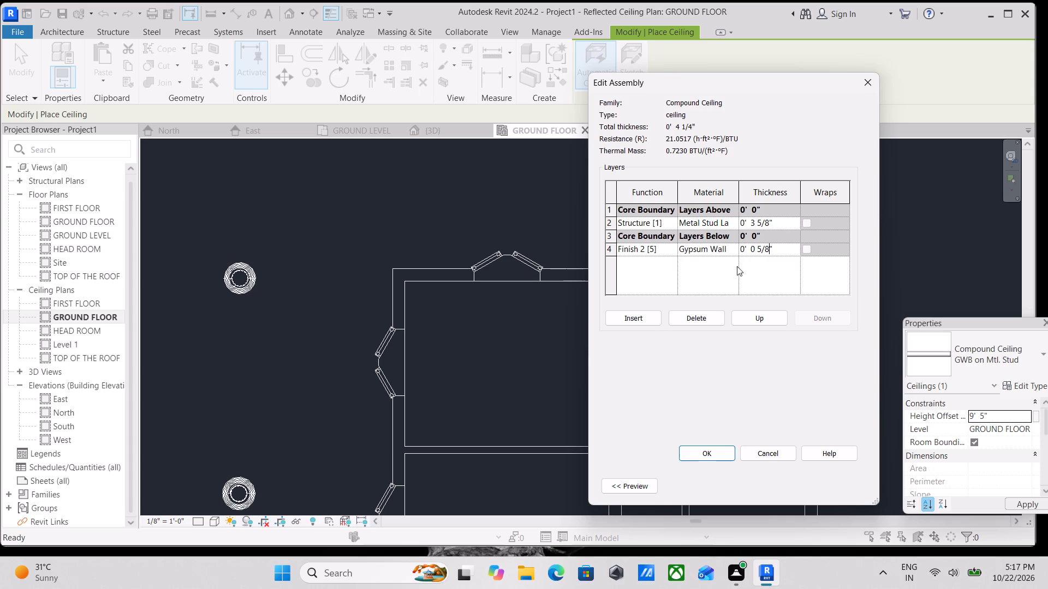
left_click(627, 485)
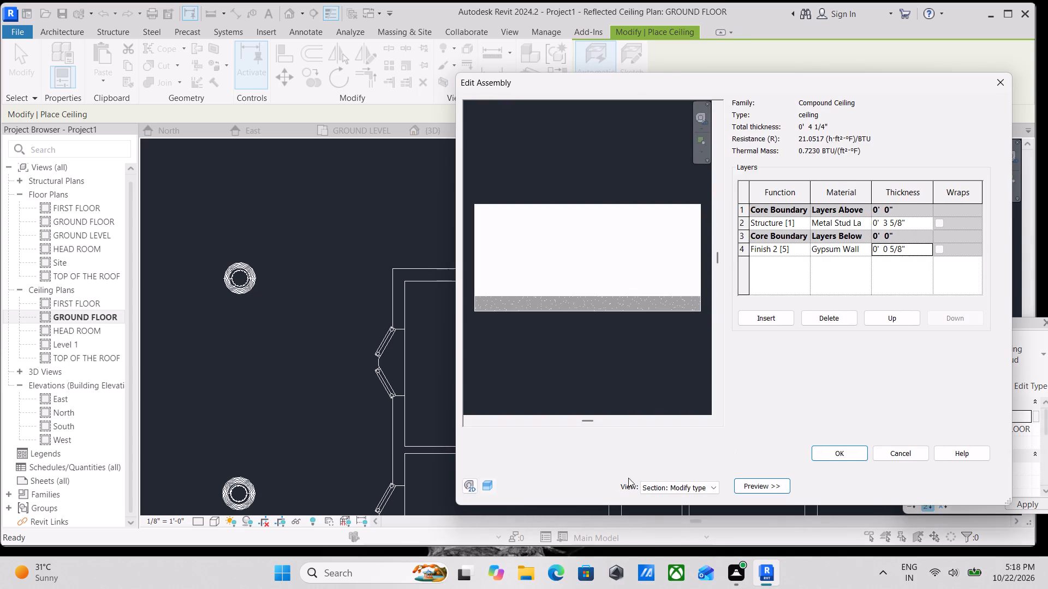
scroll(620, 310, "up", 2)
scroll(589, 309, "down", 2)
middle_click_drag(579, 335, 597, 317)
left_click(487, 488)
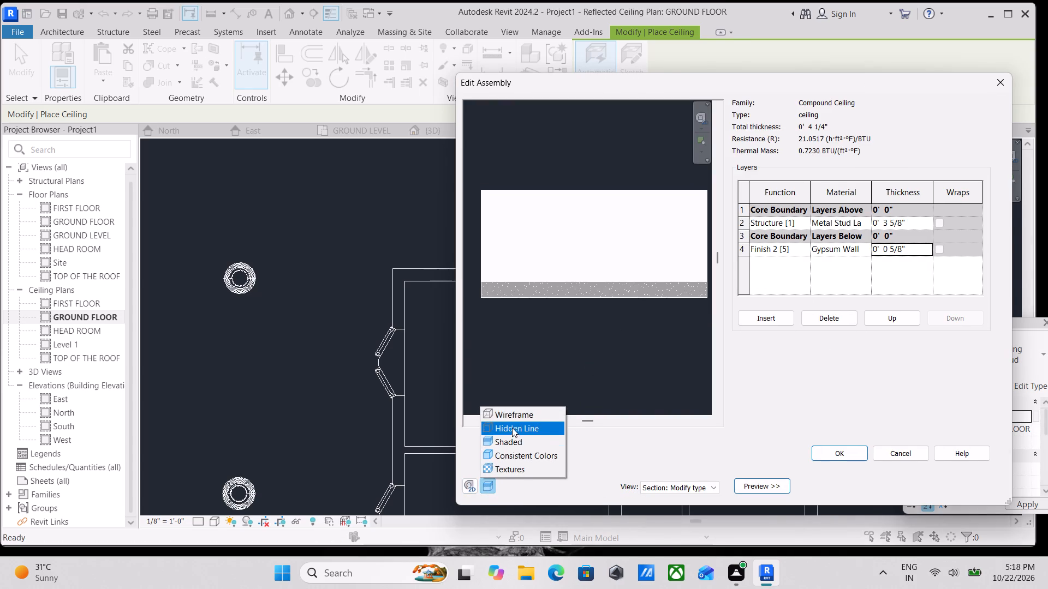
scroll(513, 453, "down", 1)
left_click(513, 453)
scroll(585, 290, "down", 2)
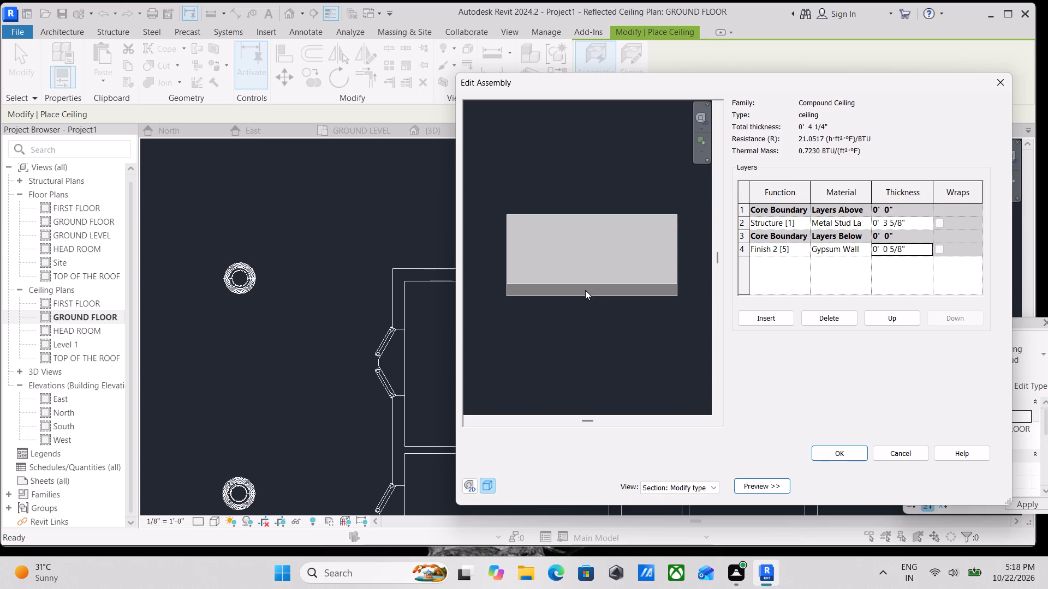
middle_click_drag(579, 300, 563, 273)
scroll(547, 288, "up", 2)
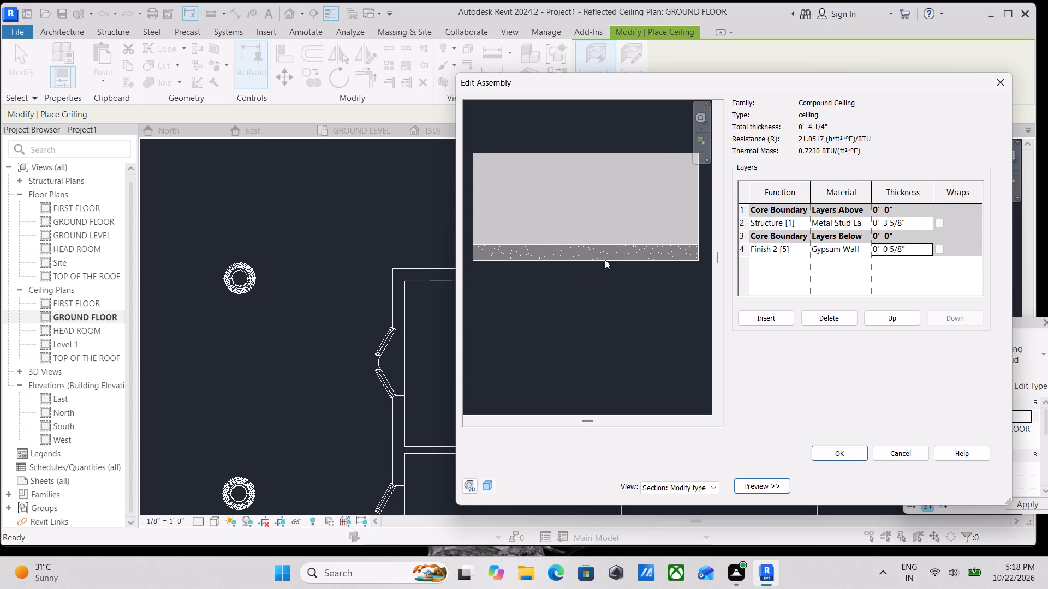
scroll(605, 260, "up", 2)
scroll(616, 257, "down", 4)
middle_click_drag(614, 273, 561, 316)
scroll(838, 257, "up", 2)
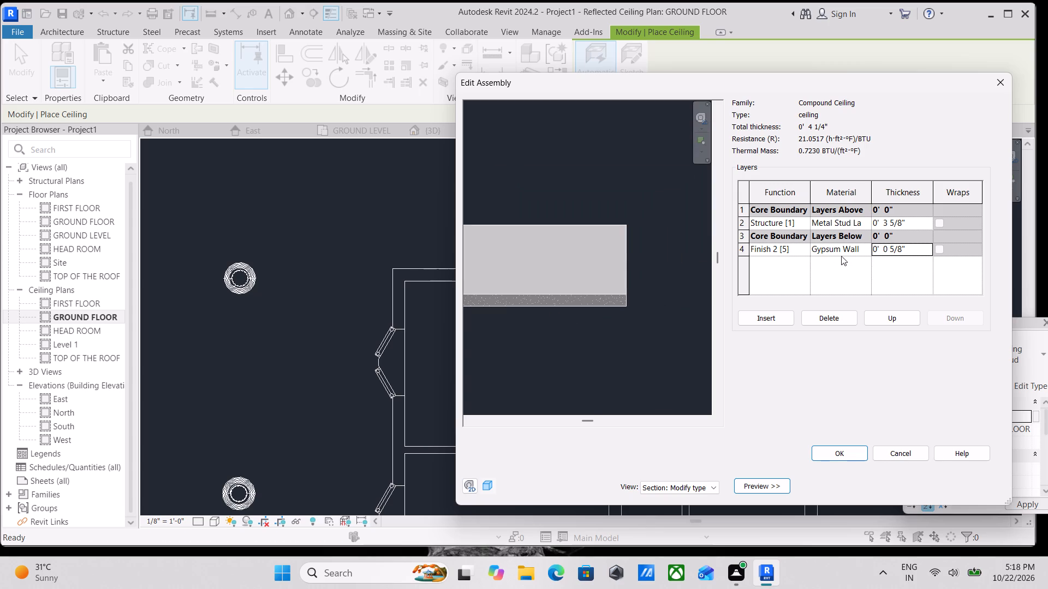
Open the Finish 2 layer's material and examine the project materials and Gypsum Wall Board's appearance settings.
left_click(849, 248)
left_click(866, 249)
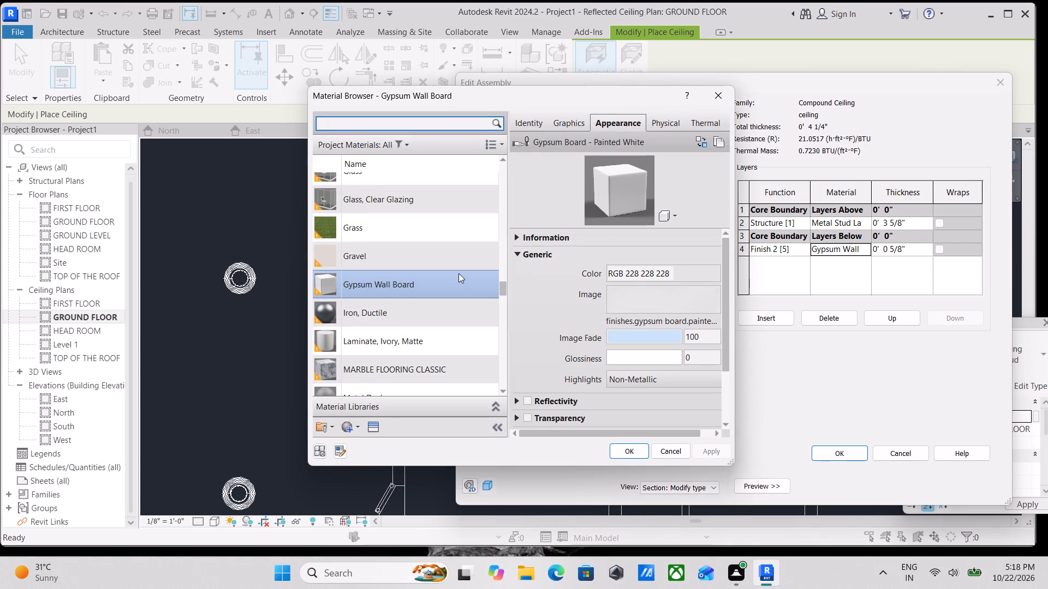
scroll(426, 277, "down", 1)
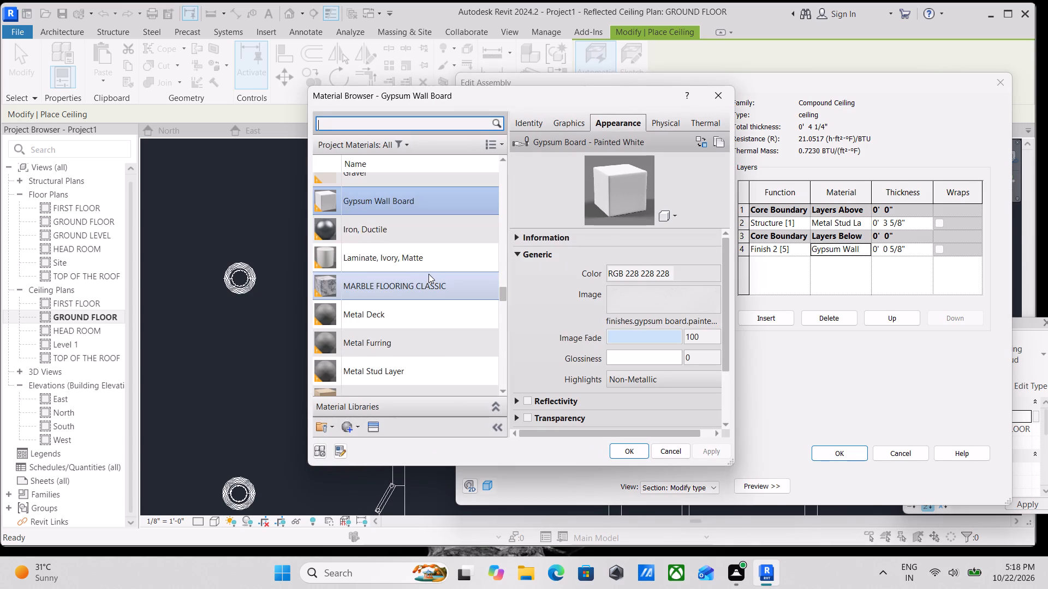
scroll(428, 274, "up", 4)
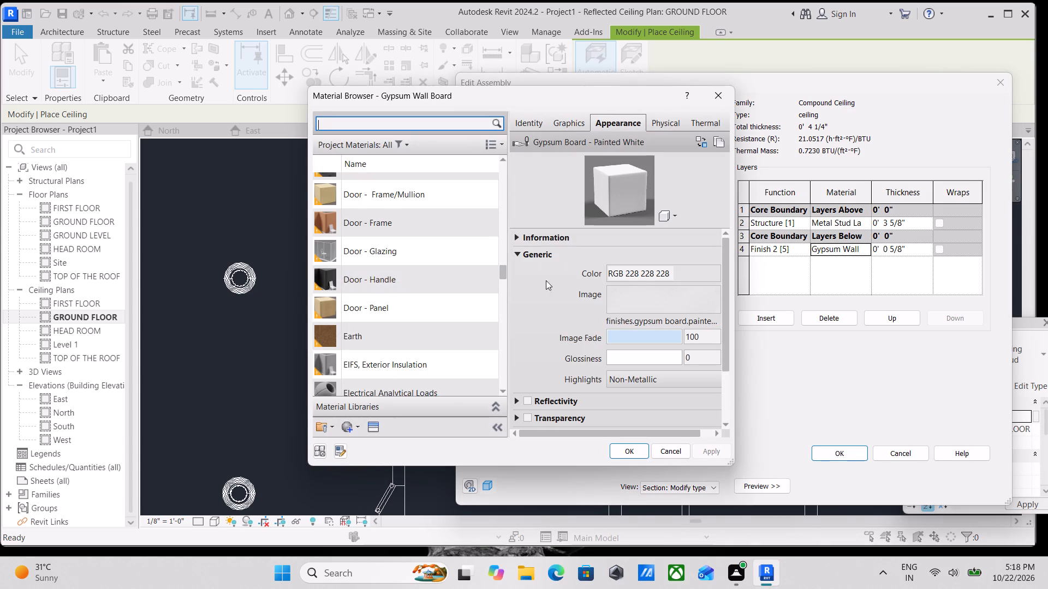
scroll(641, 278, "up", 1)
left_click(645, 278)
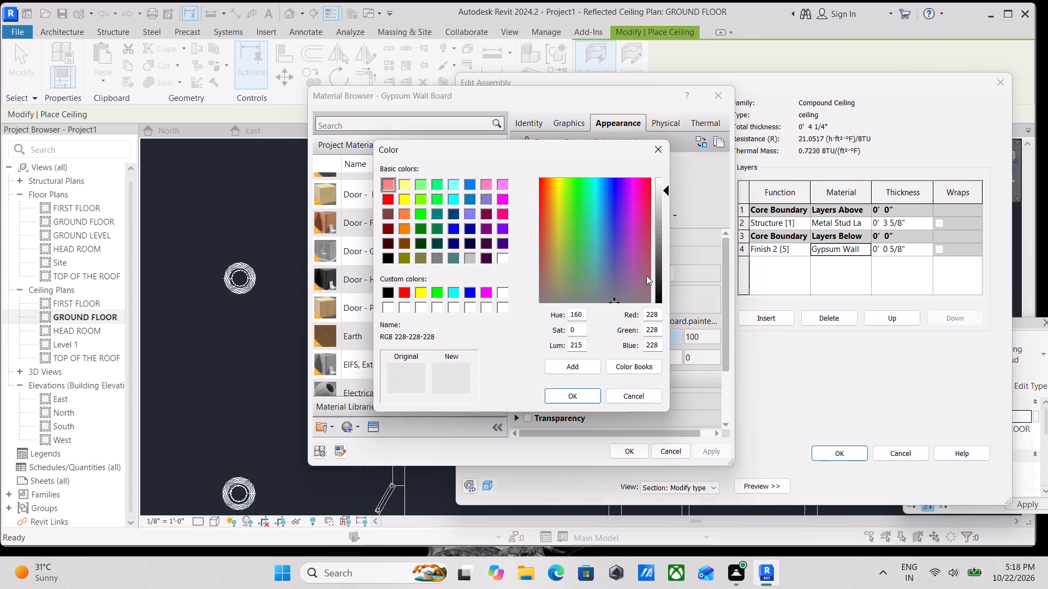
left_click(571, 395)
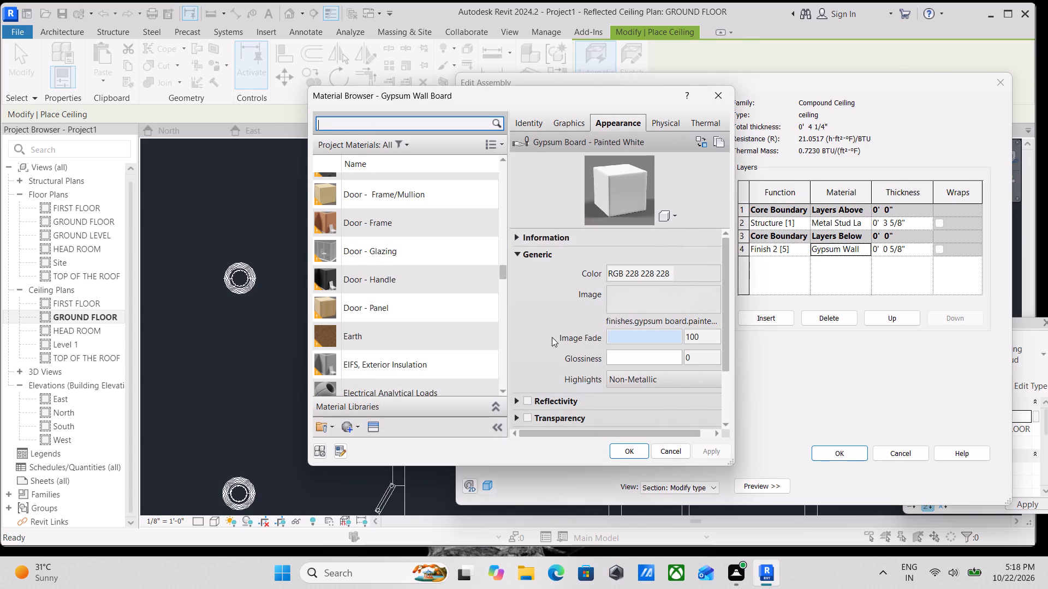
scroll(432, 287, "up", 16)
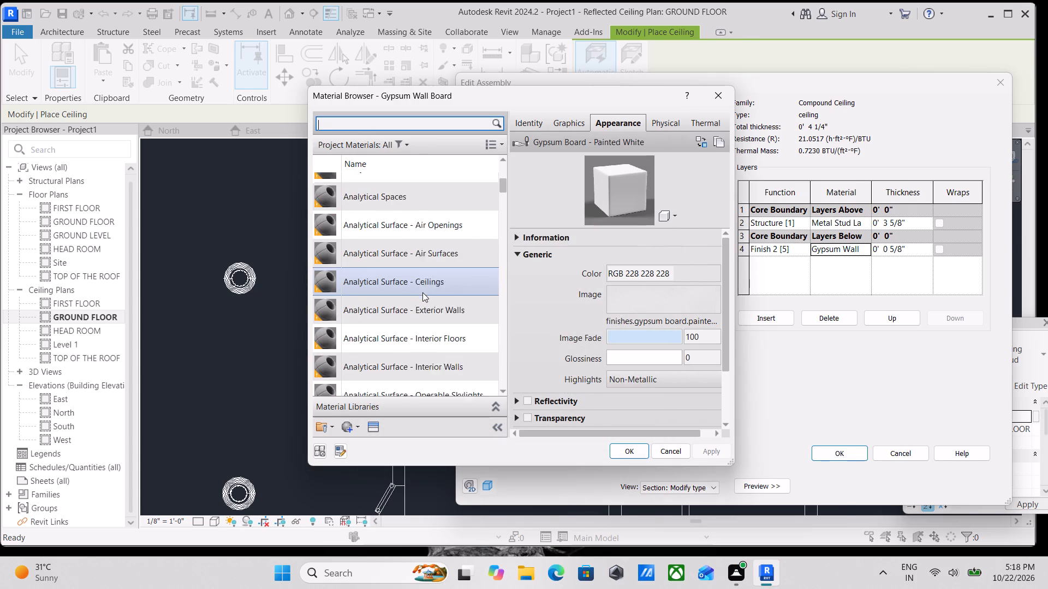
scroll(422, 292, "up", 12)
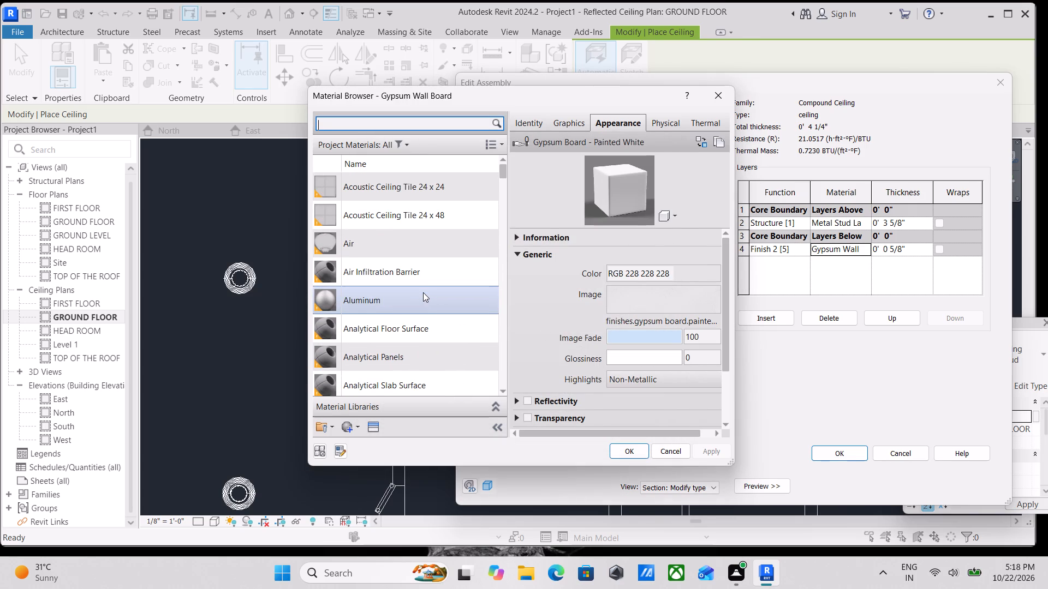
scroll(423, 292, "down", 20)
scroll(591, 326, "down", 2)
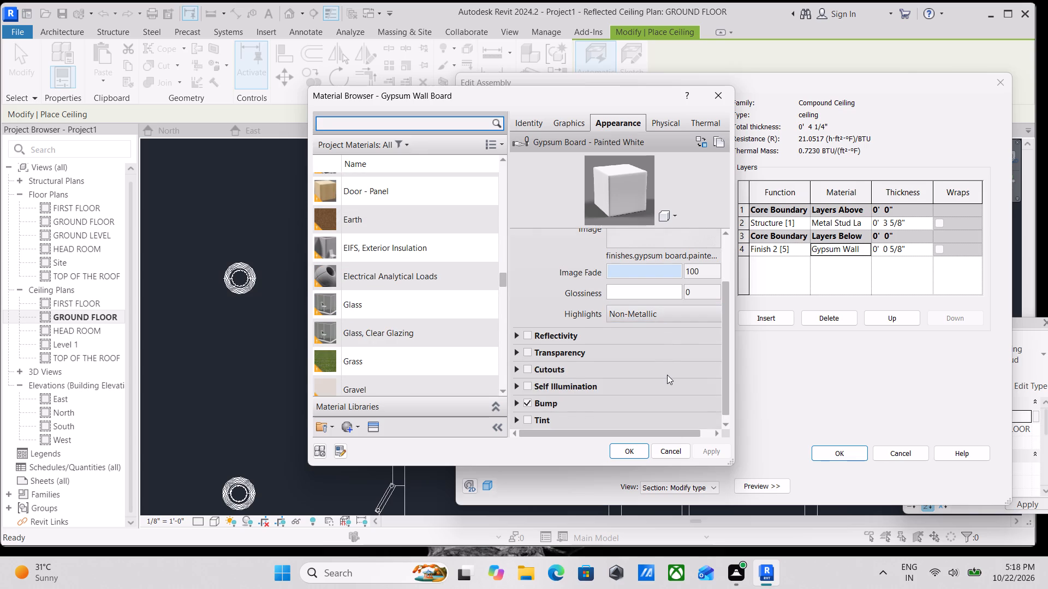
scroll(667, 375, "down", 4)
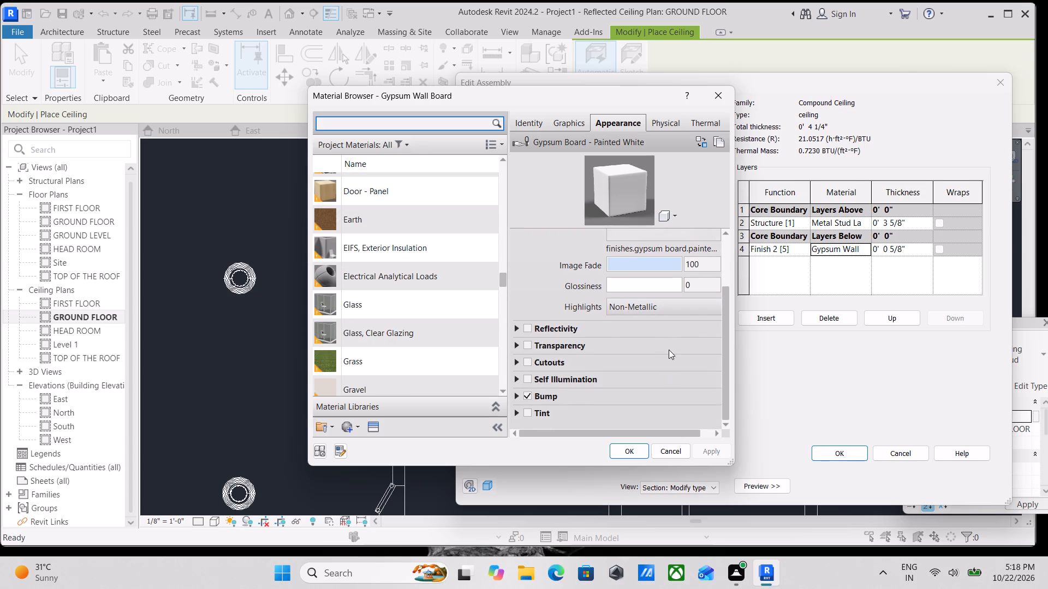
Set Gypsum Wall Board's appearance image fade to 97, keep it as the finish layer, and save the ceiling type.
scroll(665, 299, "up", 4)
scroll(605, 306, "up", 3)
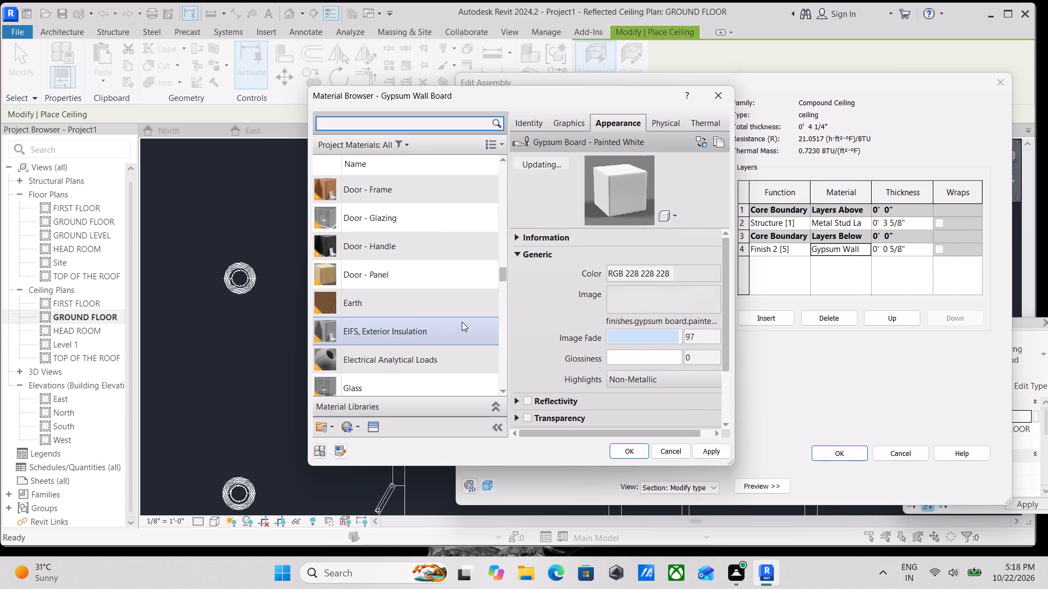
scroll(410, 310, "up", 4)
scroll(410, 310, "down", 17)
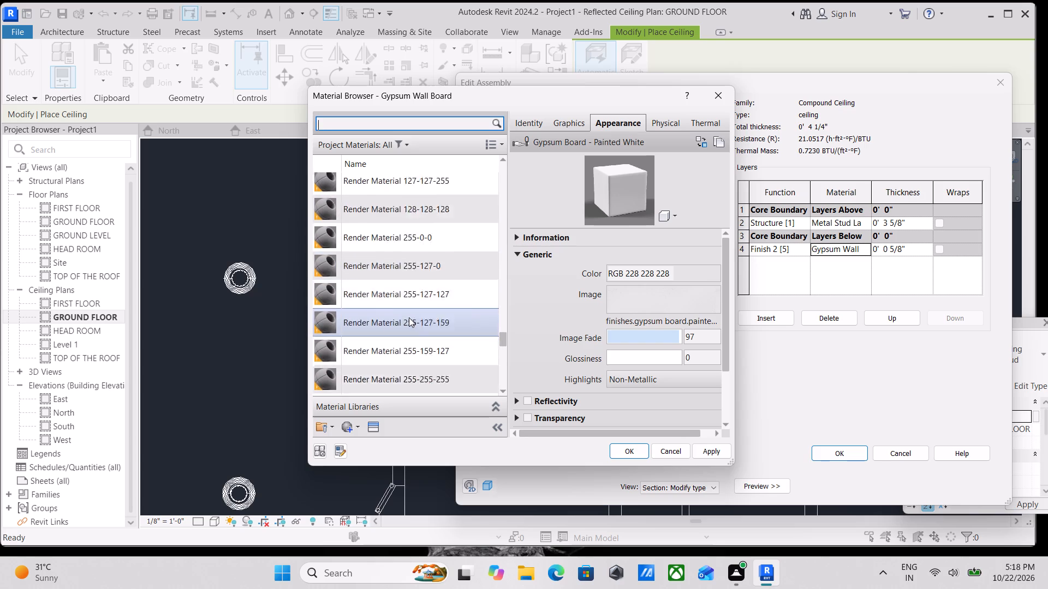
scroll(409, 317, "down", 13)
scroll(397, 402, "up", 3)
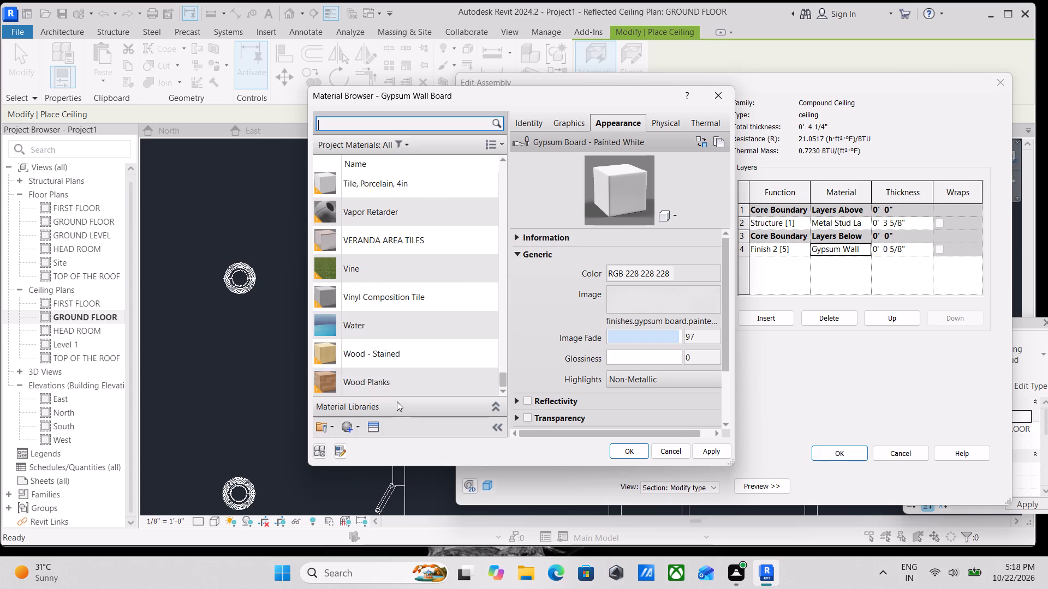
scroll(397, 401, "up", 1)
scroll(372, 300, "up", 3)
scroll(437, 350, "up", 5)
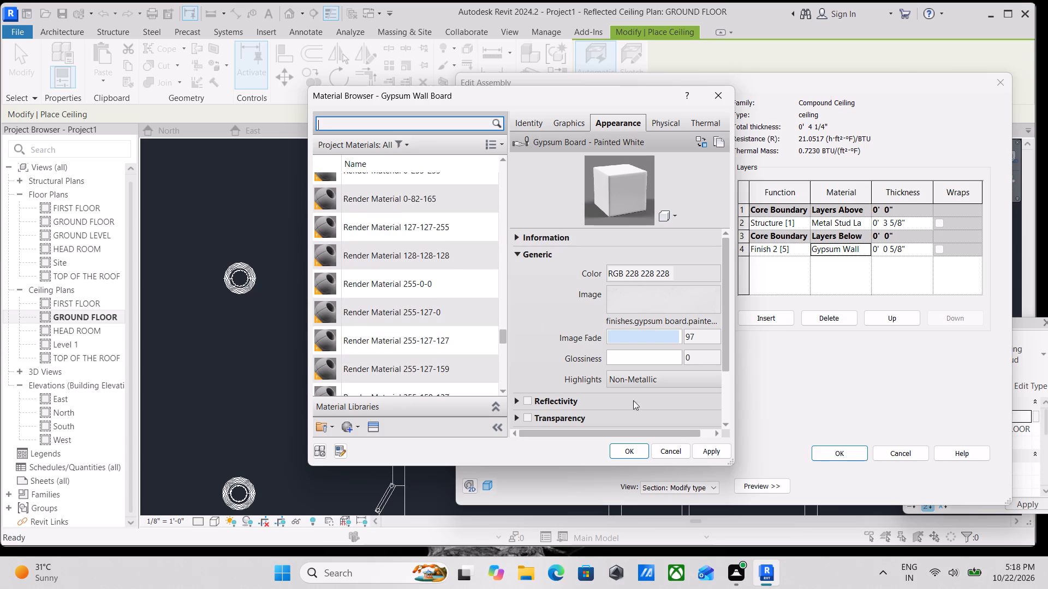
left_click(702, 450)
left_click(620, 449)
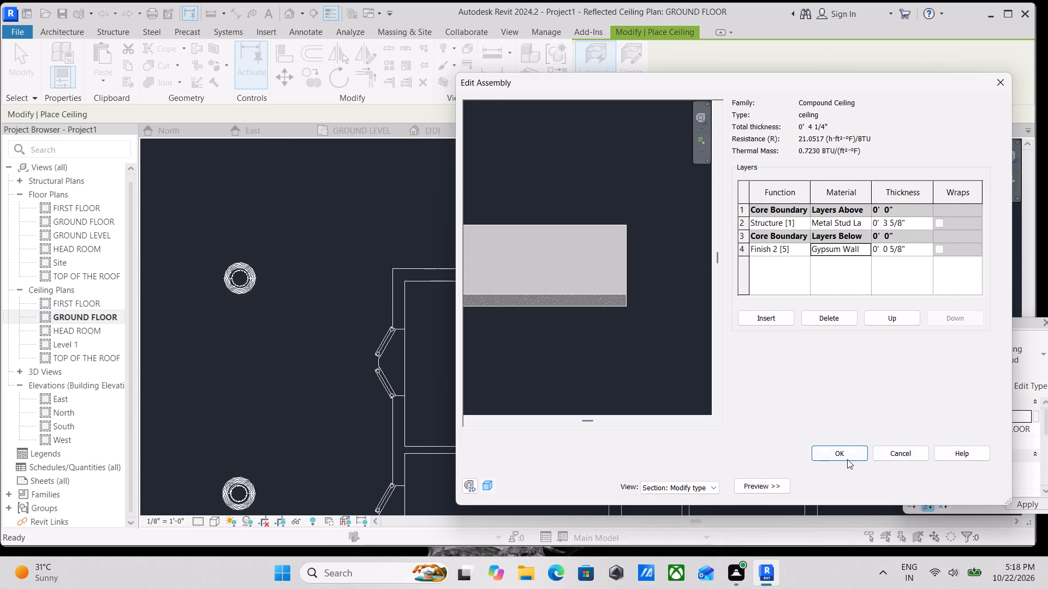
left_click(847, 459)
left_click(963, 482)
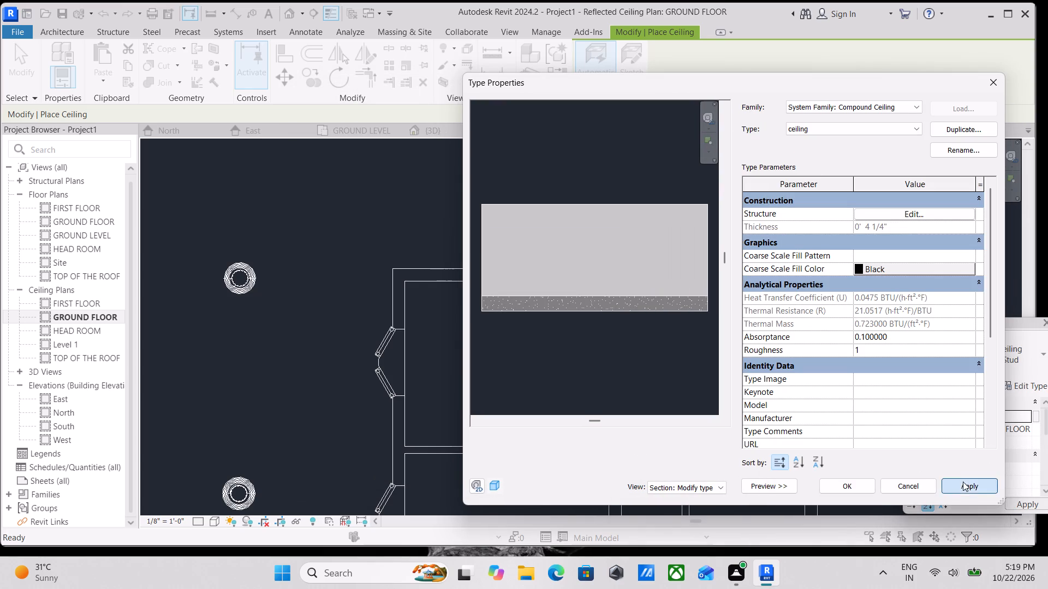
left_click(847, 486)
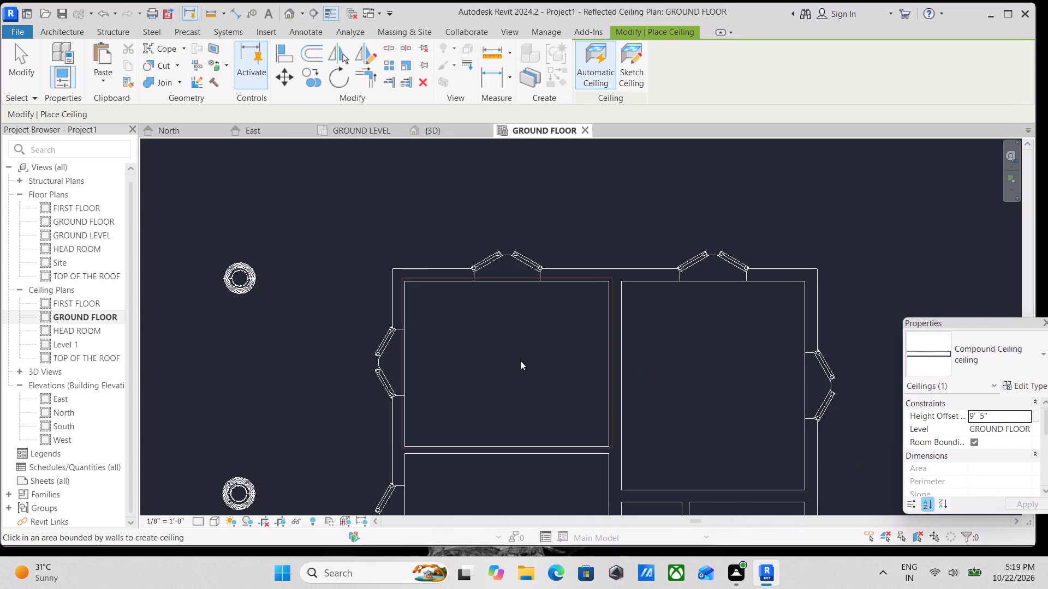
Place an automatic ceiling of the custom type in the upper-left room of the plan.
left_click(520, 360)
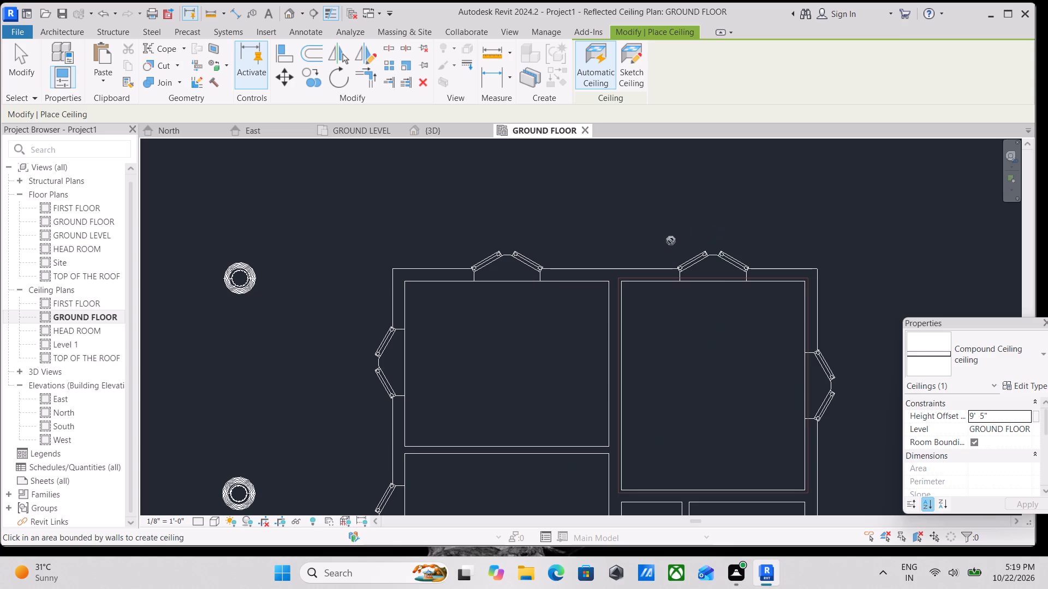
Start a sketched ceiling of the custom type and set its height offset to 9' 2".
left_click(628, 69)
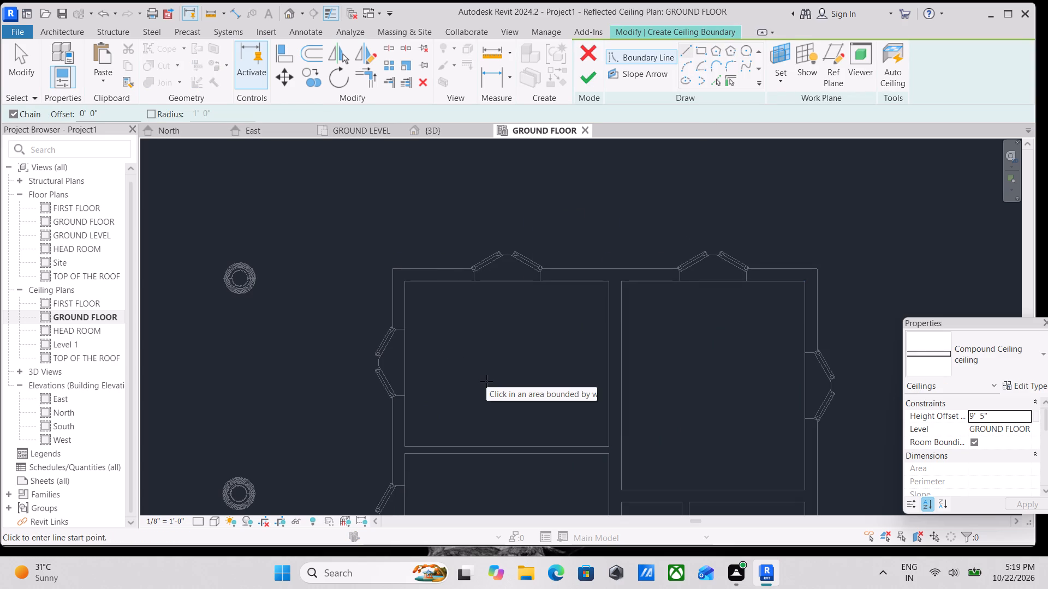
scroll(403, 272, "up", 3)
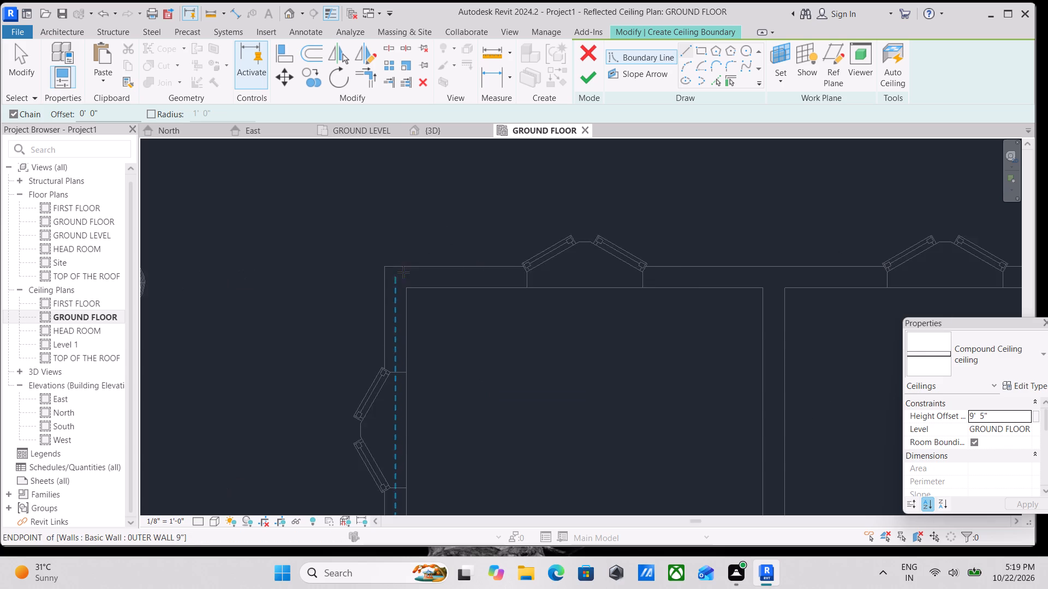
scroll(403, 272, "up", 3)
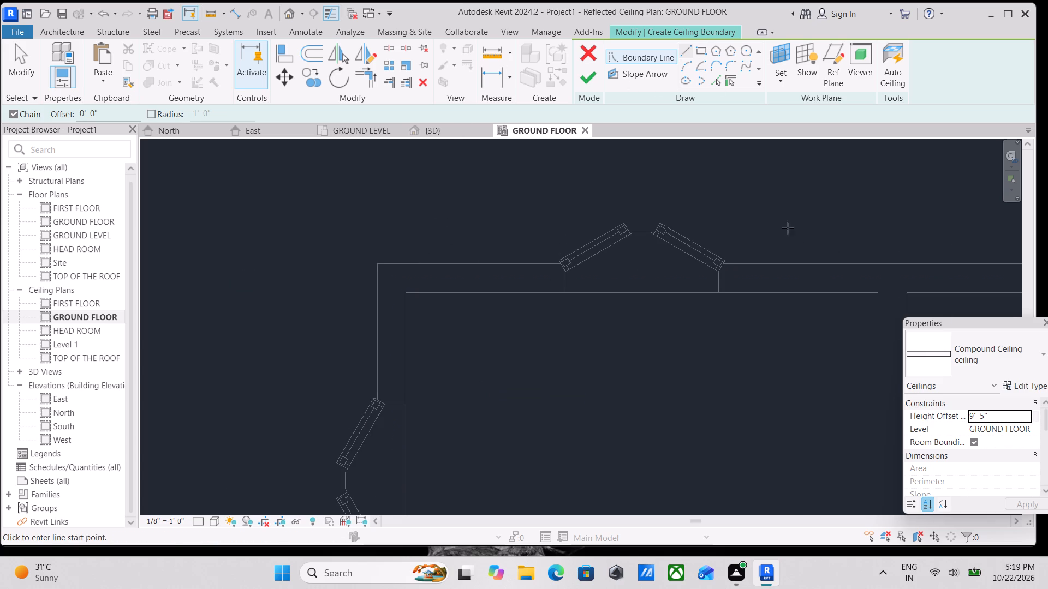
left_click(992, 418)
left_click_drag(992, 418, 949, 418)
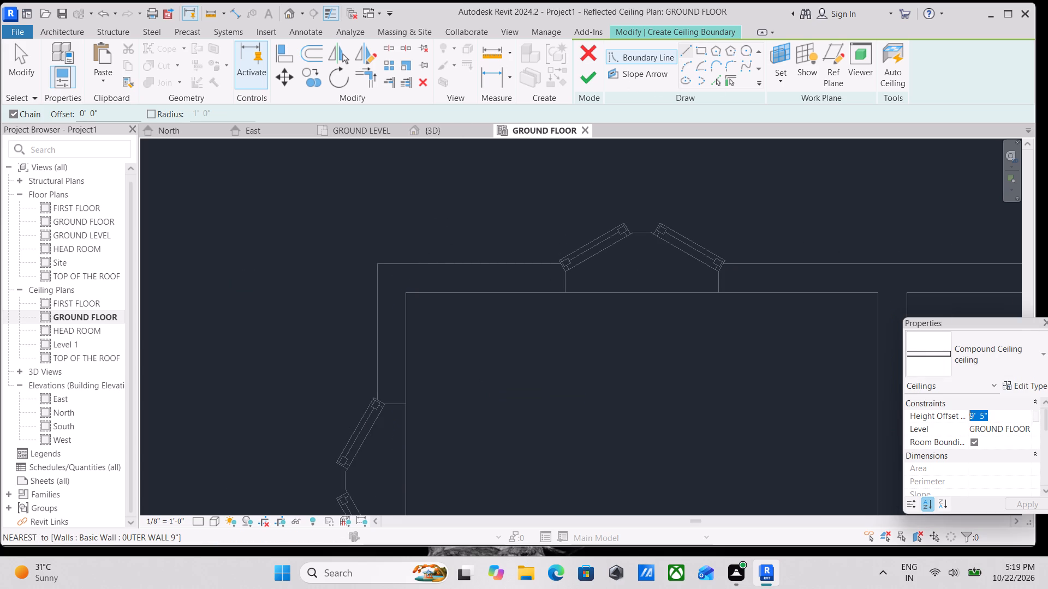
left_click_drag(949, 418, 946, 418)
type("9'")
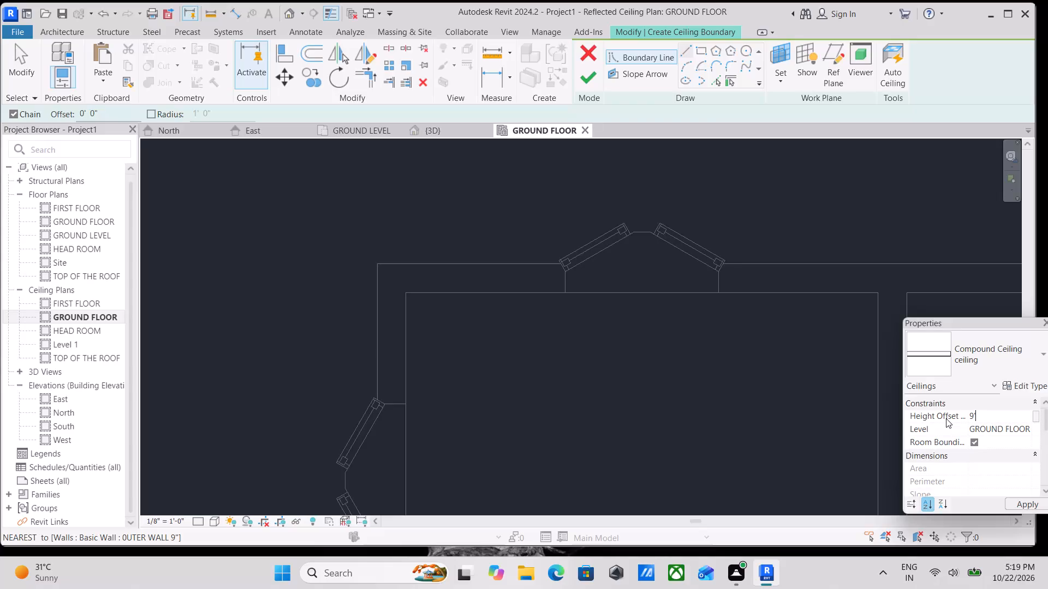
key("2")
key("shift+quotedbl")
key("Return")
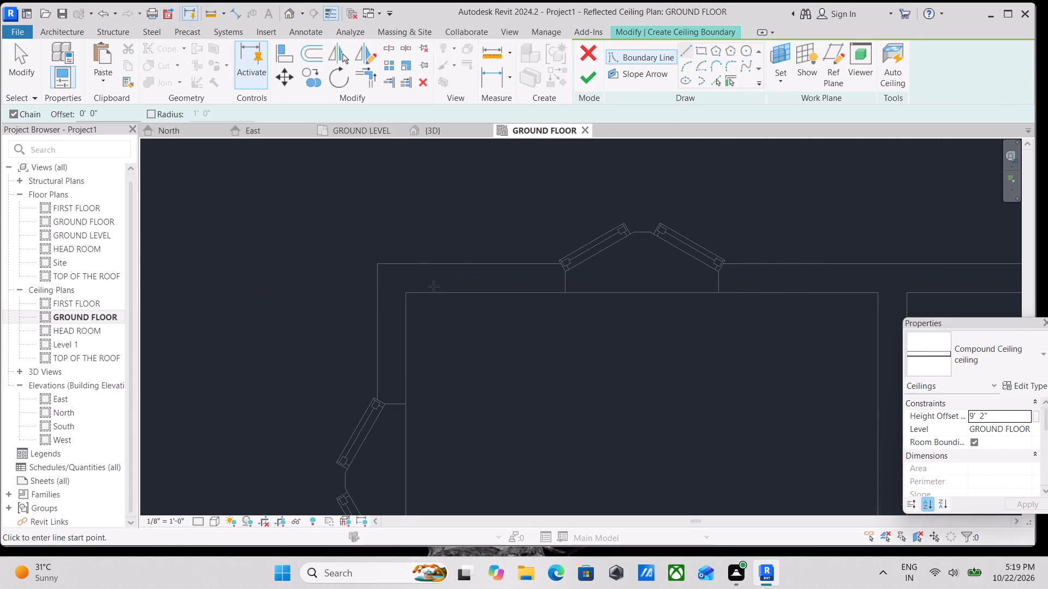
Sketch a rectangular ceiling boundary, 10' along its vertical sides, corner to corner inside the upper-left room's walls.
left_click(707, 50)
middle_click_drag(489, 205, 612, 81)
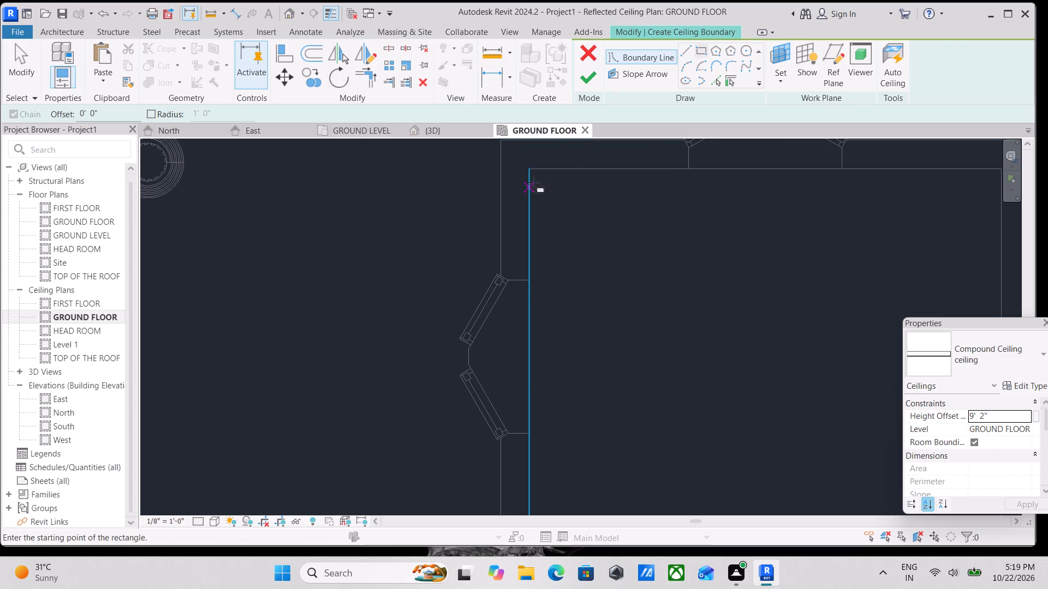
left_click(531, 169)
middle_click_drag(655, 319, 528, 80)
middle_click_drag(748, 348, 655, 402)
left_click(785, 369)
middle_click_drag(647, 261, 715, 397)
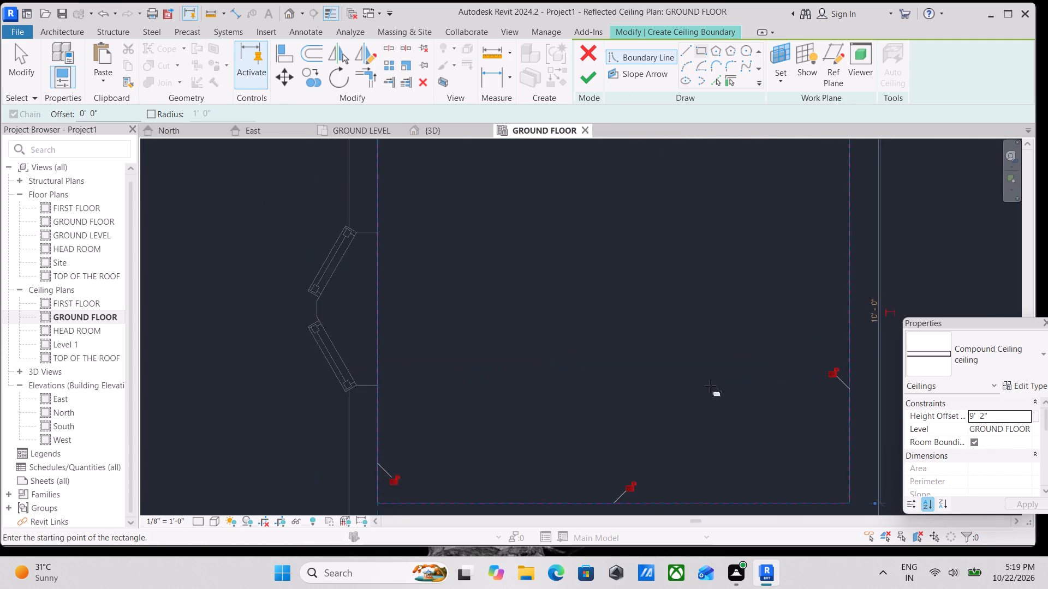
Sketch a second rectangular boundary offset 1' 0" inward from the room's walls, about 10' 4" by 8' 0".
scroll(653, 298, "down", 1)
middle_click_drag(653, 298, 666, 375)
scroll(656, 352, "down", 2)
middle_click_drag(656, 352, 662, 369)
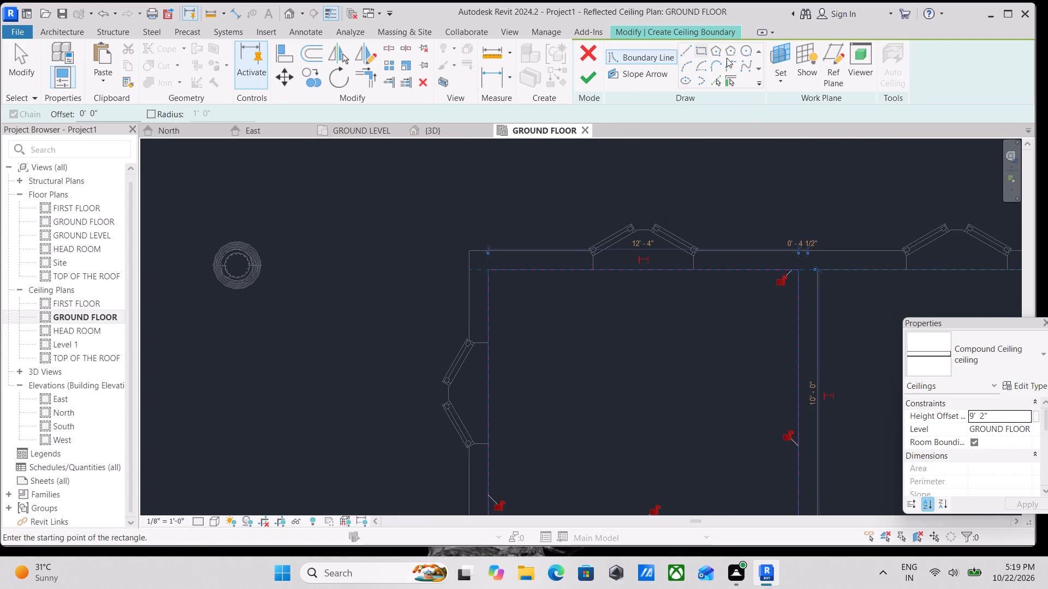
left_click(701, 53)
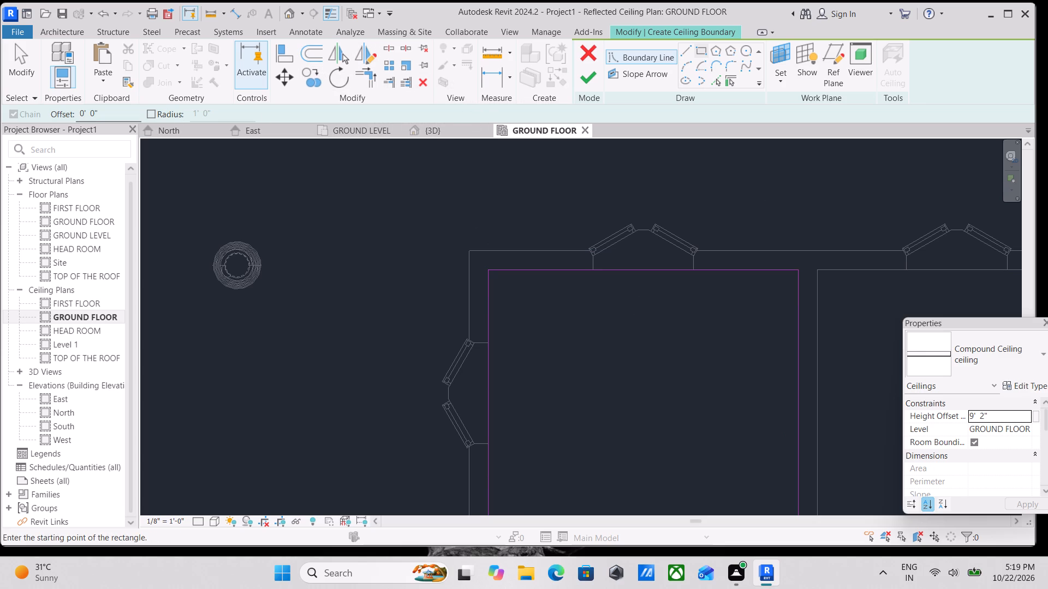
left_click_drag(106, 114, 57, 113)
type("1'")
key("Return")
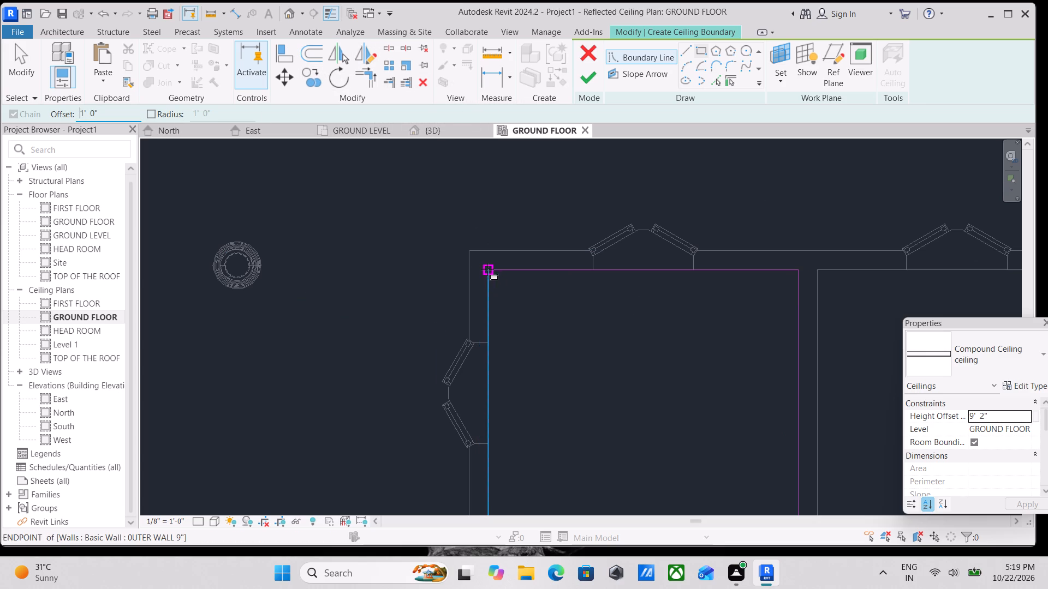
left_click(489, 269)
middle_click_drag(541, 310, 522, 266)
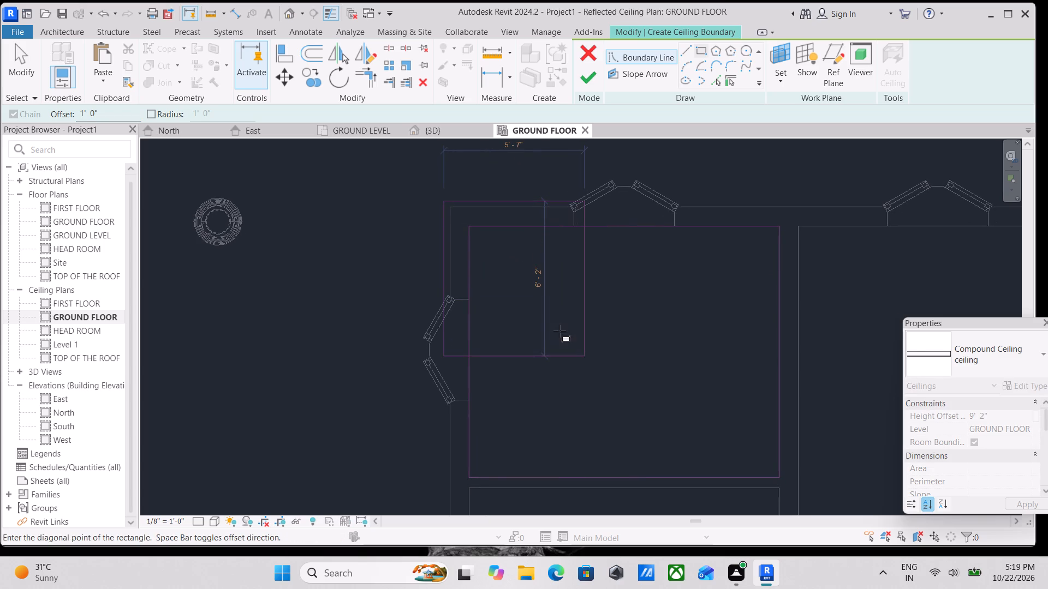
key("space")
middle_click_drag(645, 383, 551, 267)
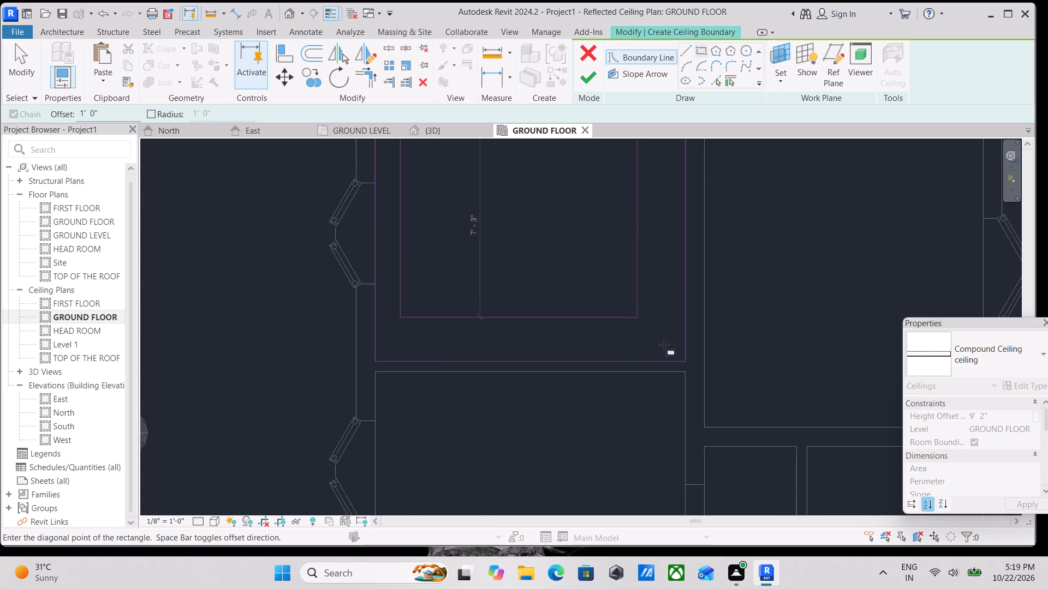
left_click(686, 360)
middle_click_drag(571, 265, 645, 366)
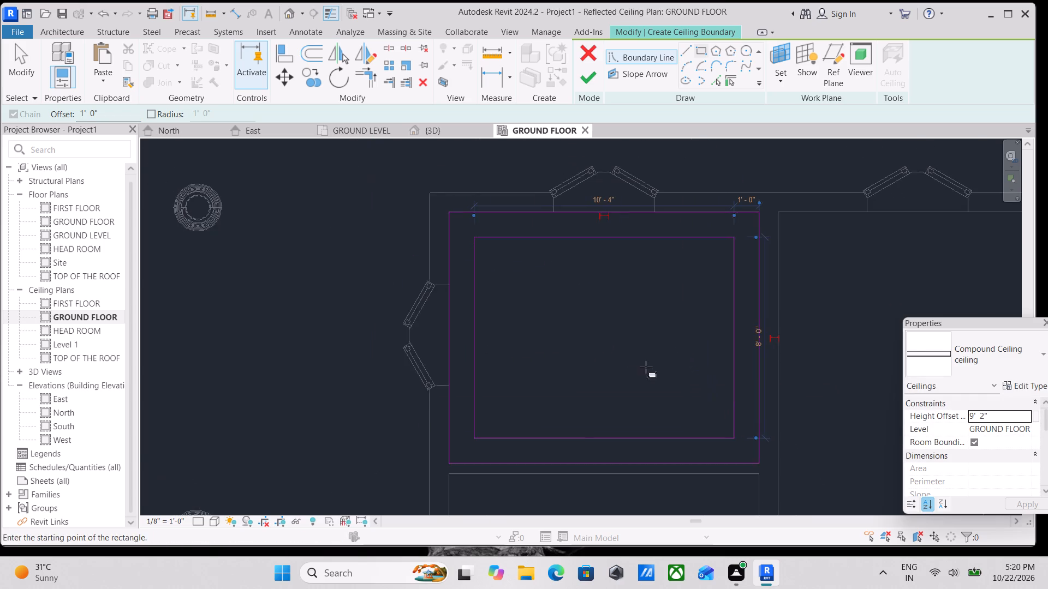
middle_click_drag(560, 305, 614, 332)
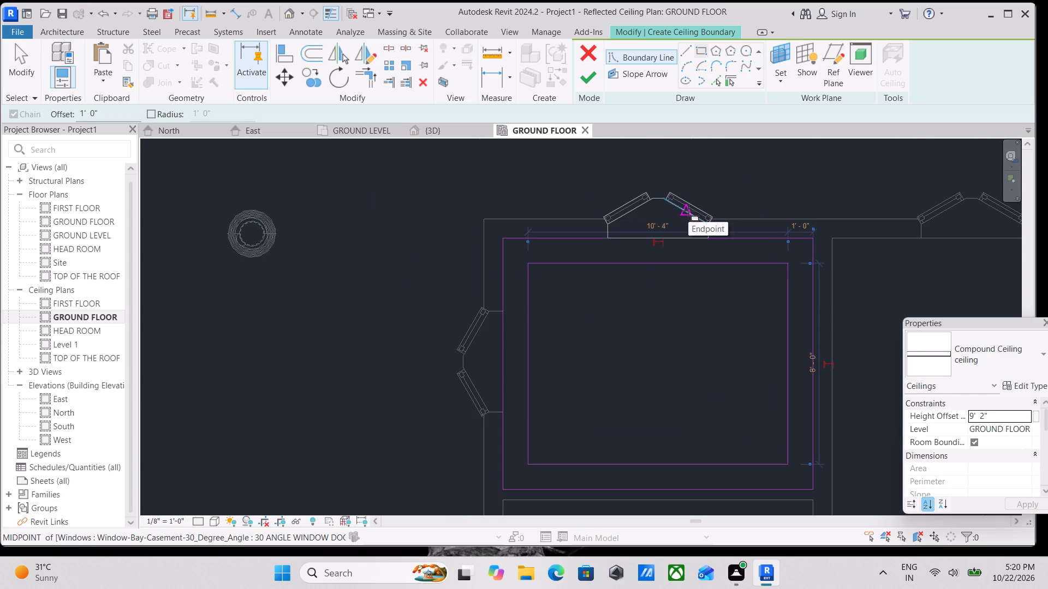
Sketch a third rectangle offset 2' 0" inward from the second one, corner to corner, and finish the ceiling boundary.
left_click(699, 50)
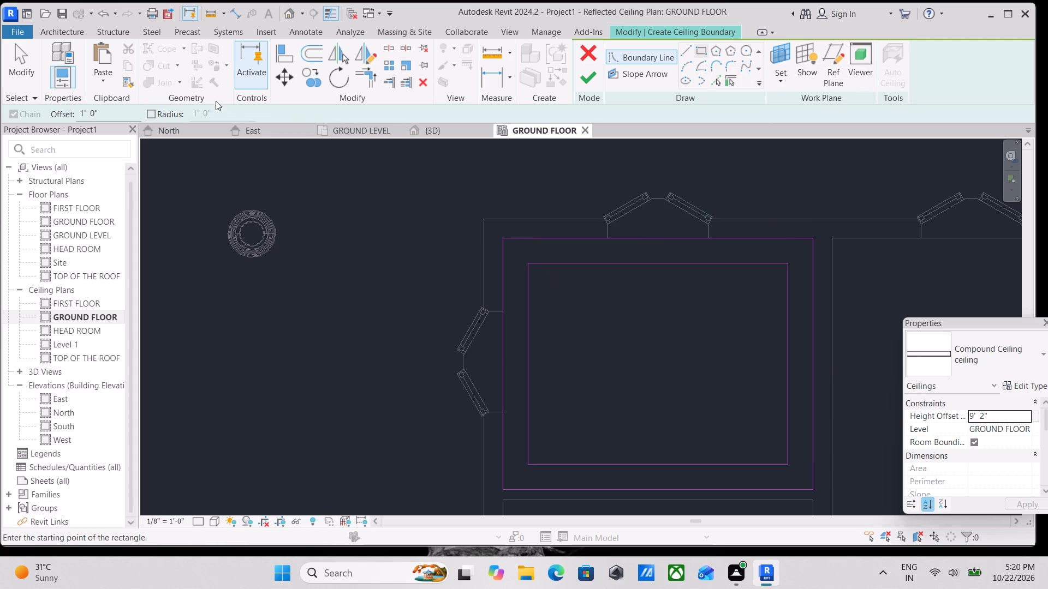
left_click_drag(102, 115, 49, 115)
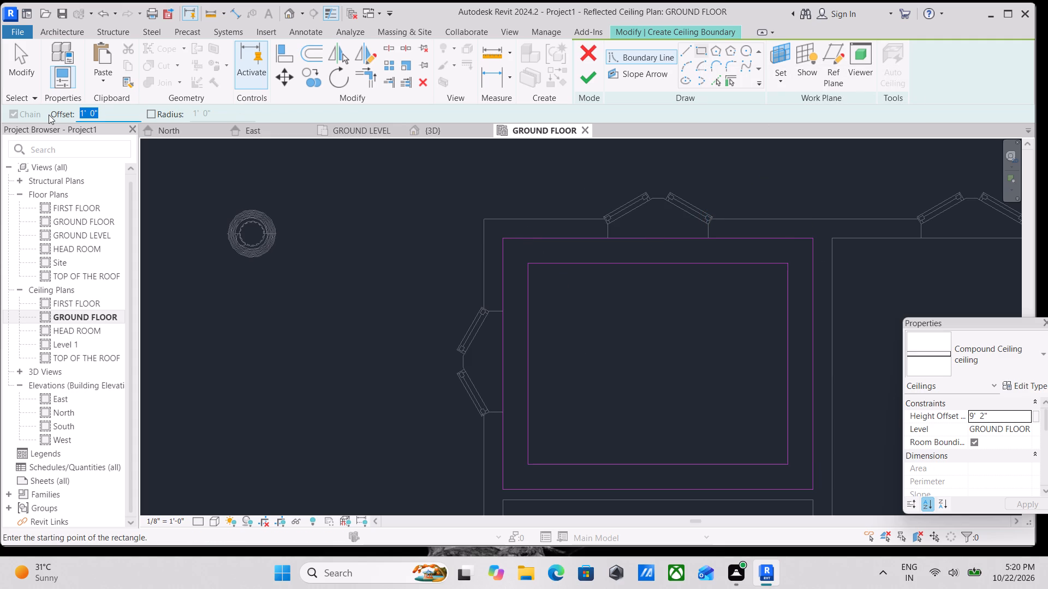
type("2'")
key("Return")
left_click(531, 263)
key("space")
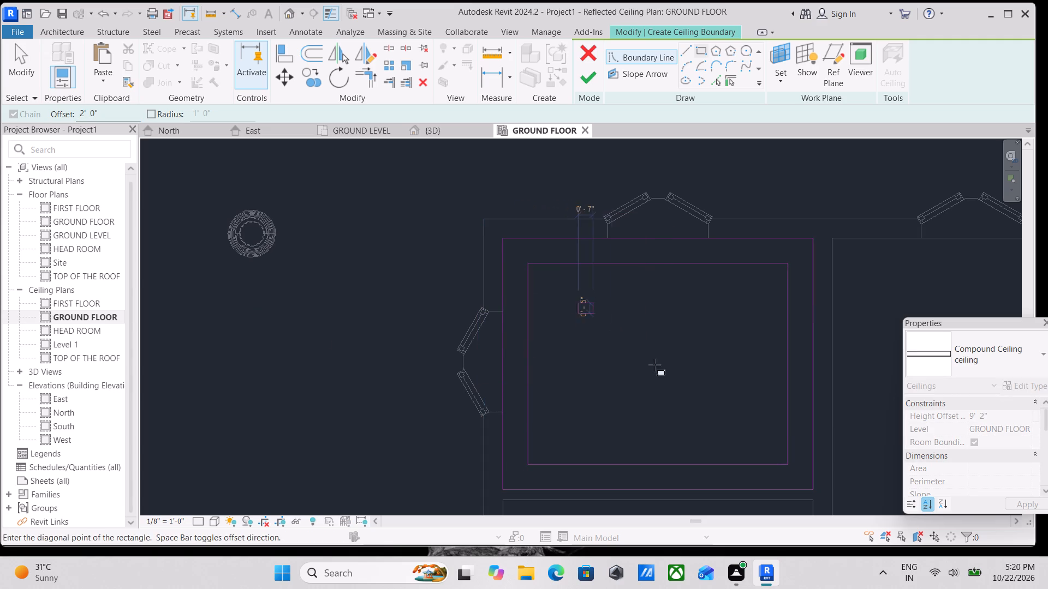
middle_click_drag(791, 470, 722, 403)
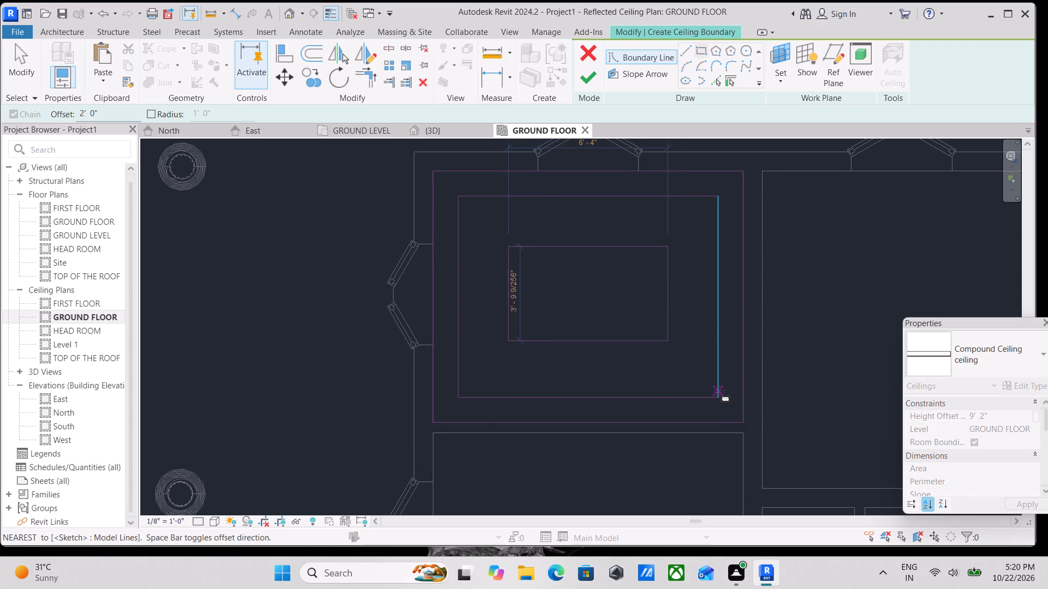
left_click(719, 397)
scroll(814, 356, "down", 1)
middle_click_drag(814, 356, 826, 389)
left_click(589, 81)
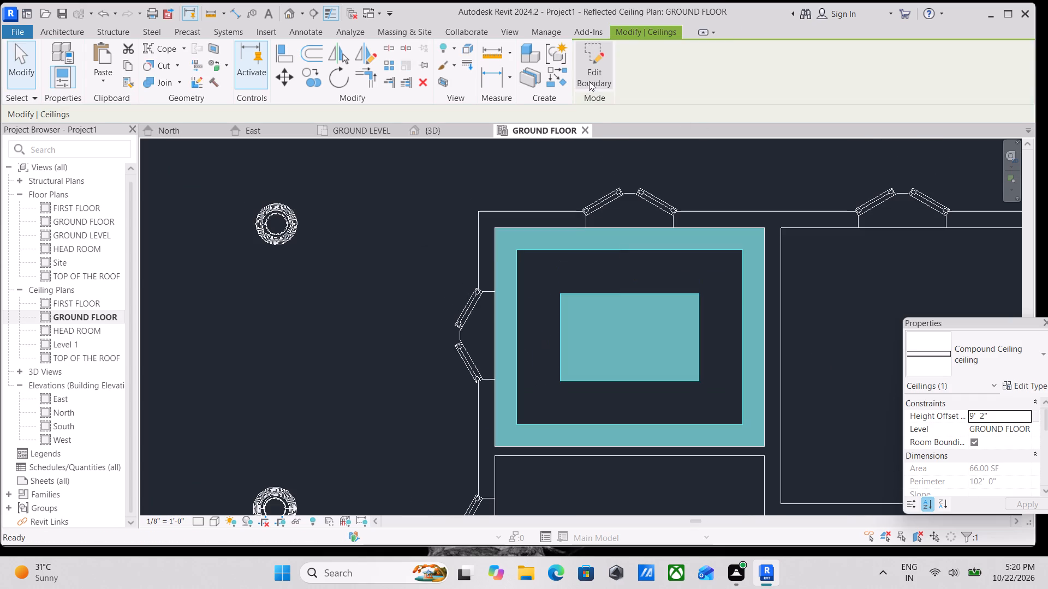
Examine the nested ceiling outline in the upper-left room of the reflected ceiling plan, leaving it deselected.
scroll(615, 350, "down", 6)
middle_click_drag(633, 363, 663, 326)
scroll(670, 322, "up", 4)
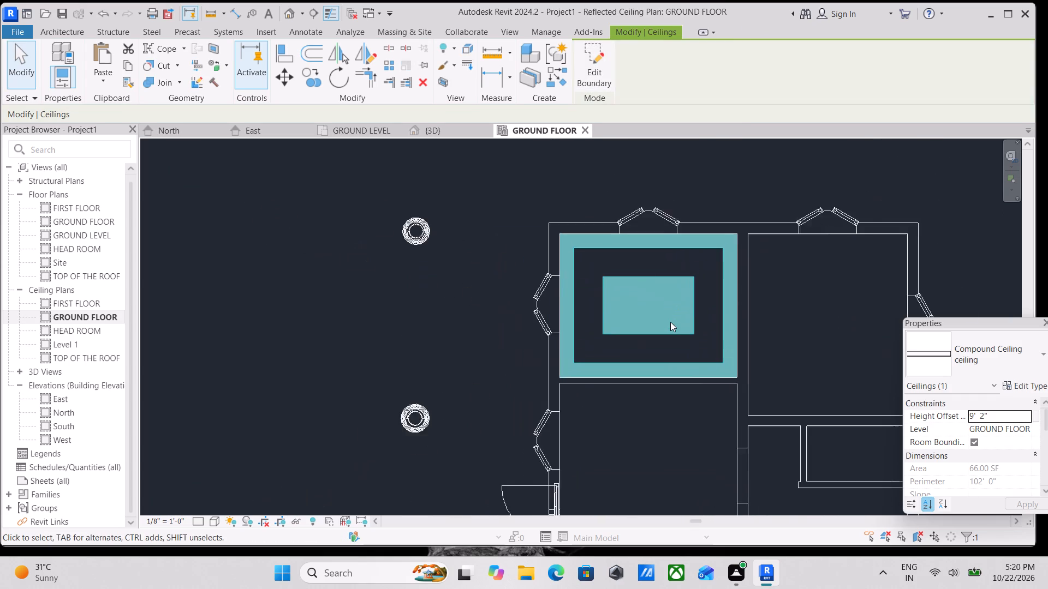
scroll(670, 322, "up", 3)
scroll(726, 323, "down", 3)
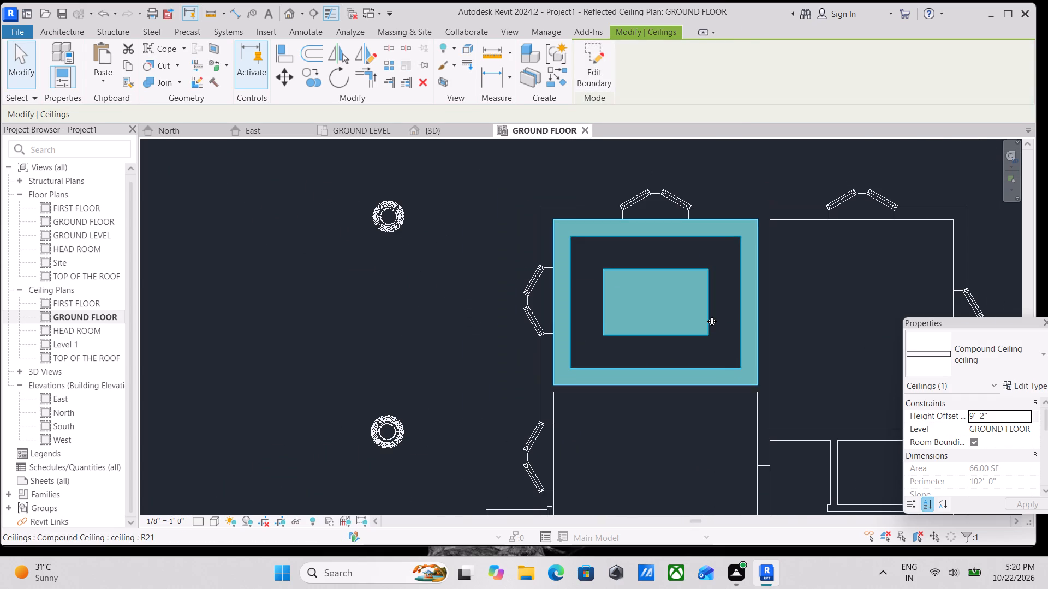
scroll(712, 321, "up", 2)
key("Escape")
scroll(712, 321, "down", 2)
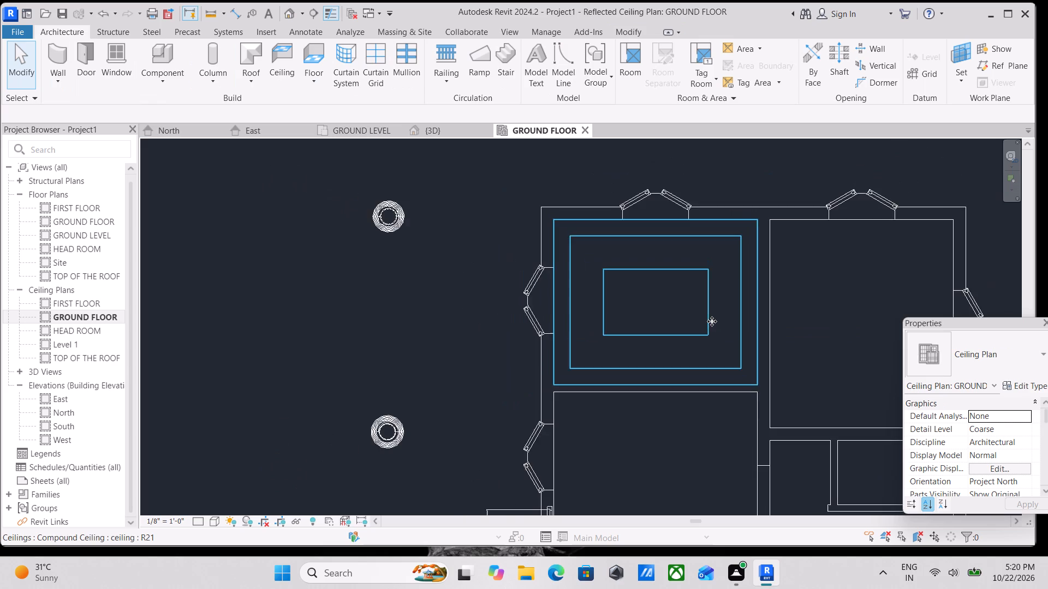
scroll(665, 308, "down", 1)
middle_click_drag(664, 308, 642, 351)
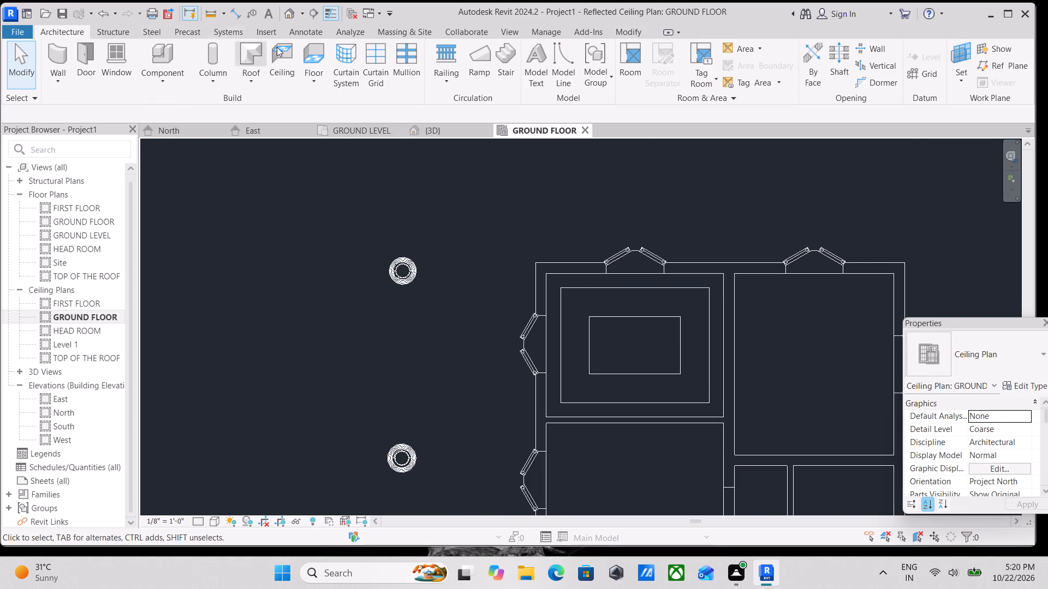
Open the GROUND FLOOR floor plan in place of the reflected ceiling plan, with the bedrooms in view.
left_click(304, 13)
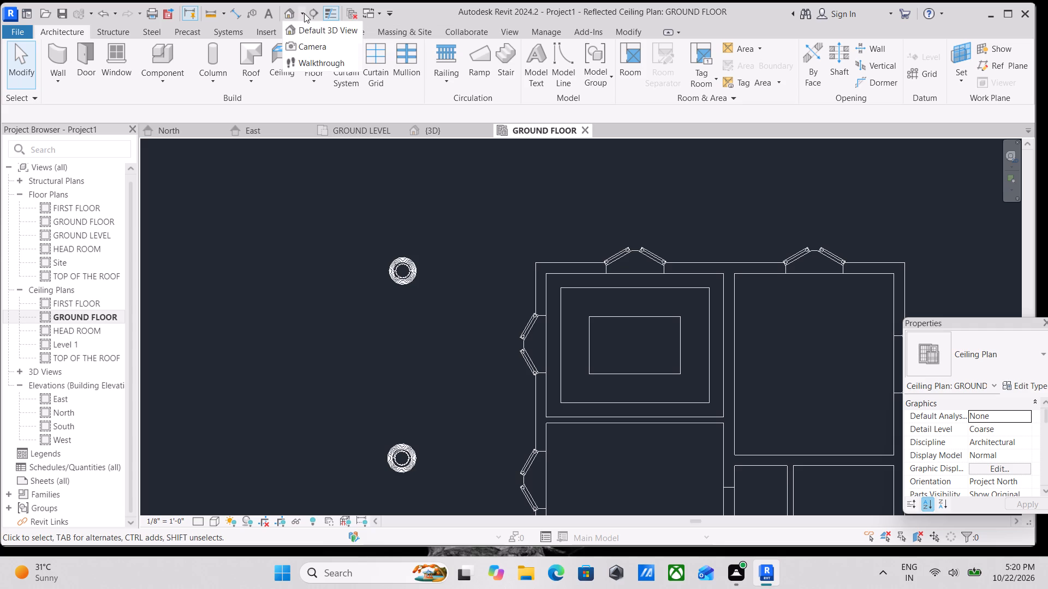
left_click(311, 42)
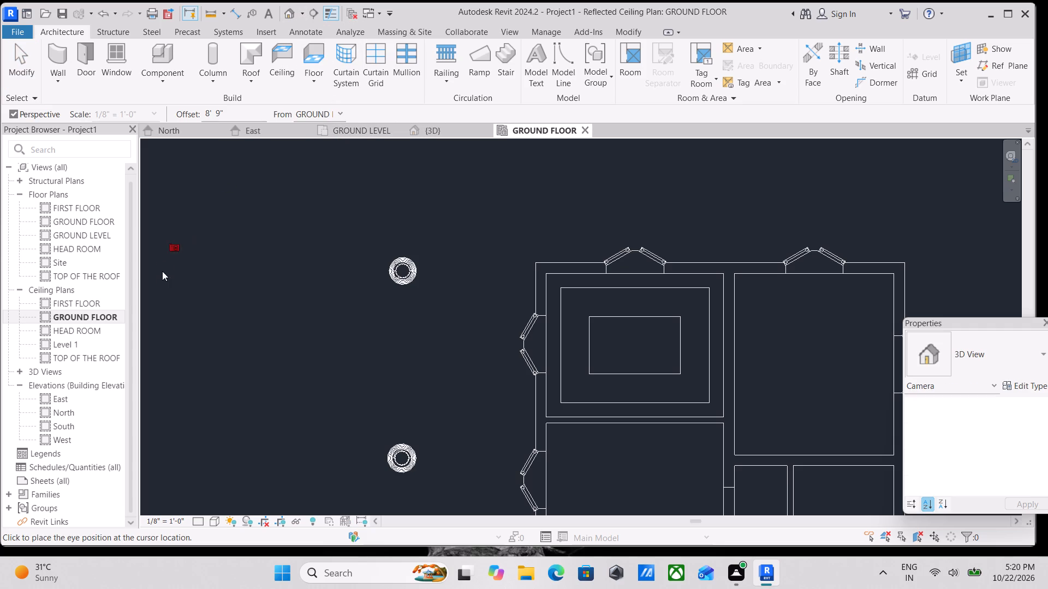
double_click(86, 218)
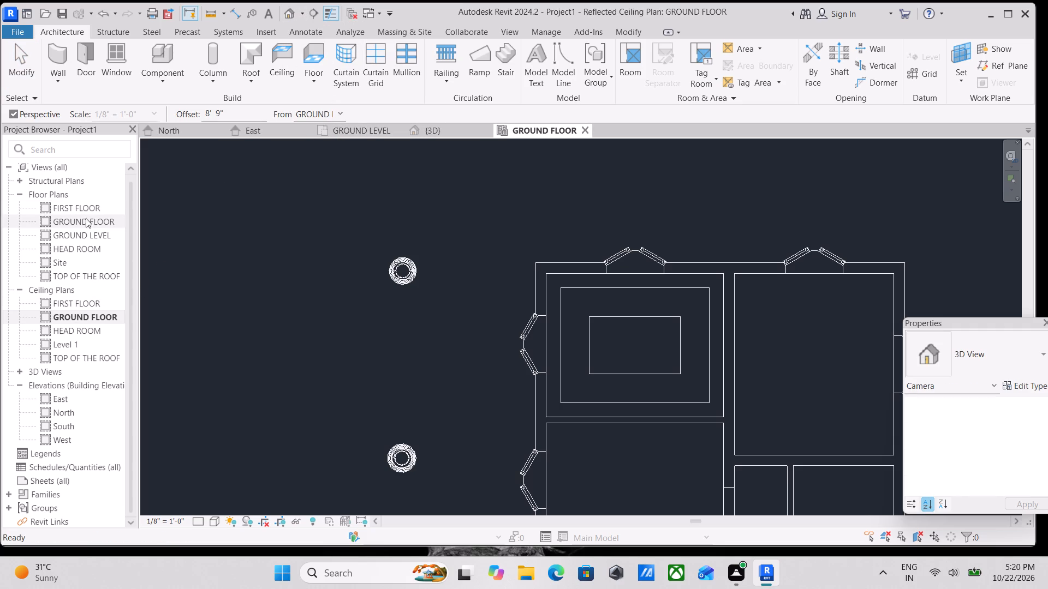
scroll(364, 312, "down", 2)
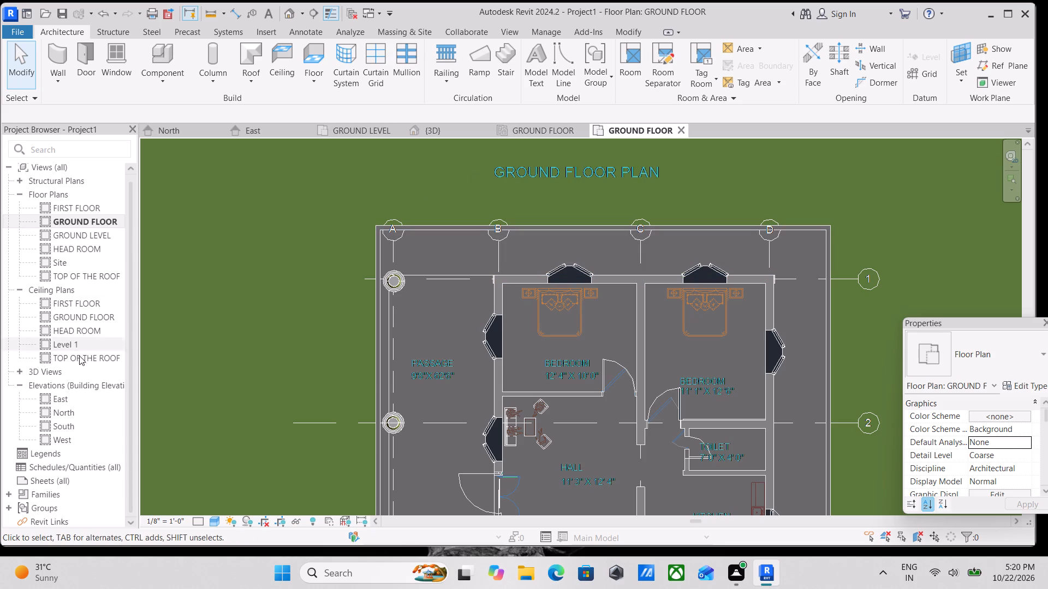
scroll(468, 304, "up", 2)
scroll(528, 304, "down", 2)
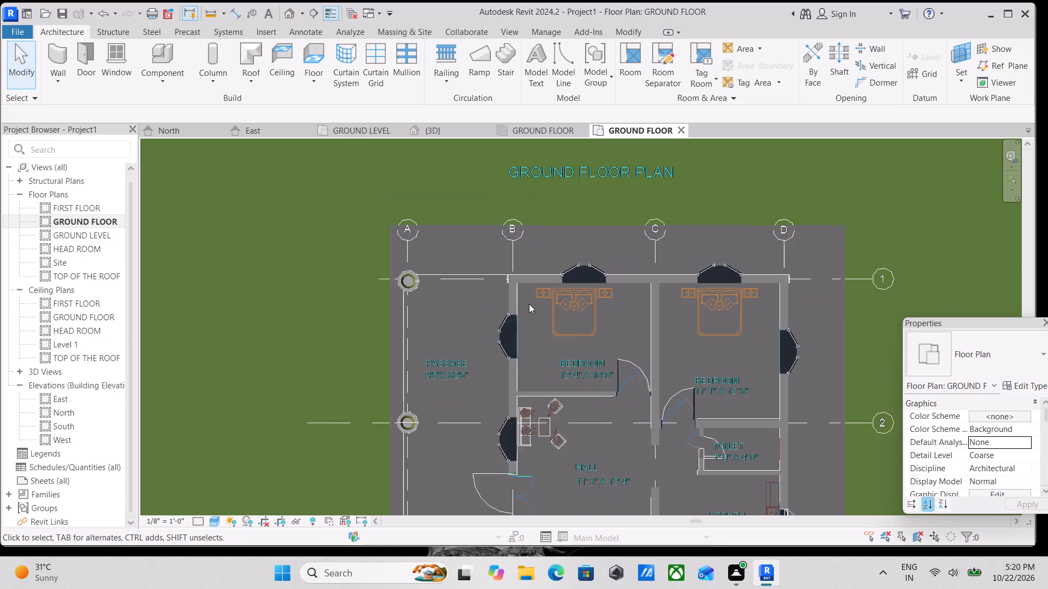
middle_click_drag(529, 304, 410, 302)
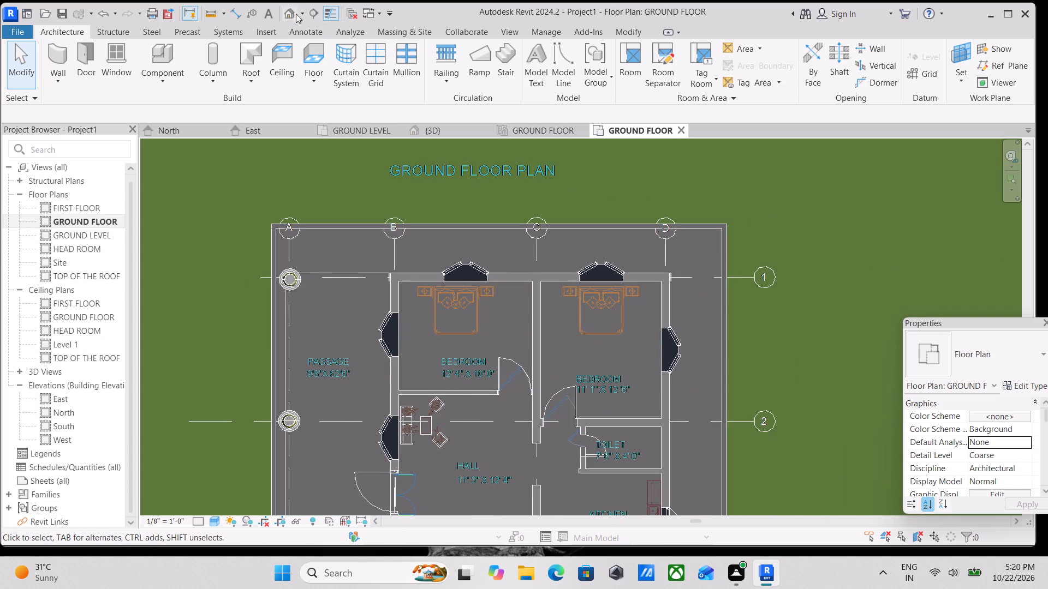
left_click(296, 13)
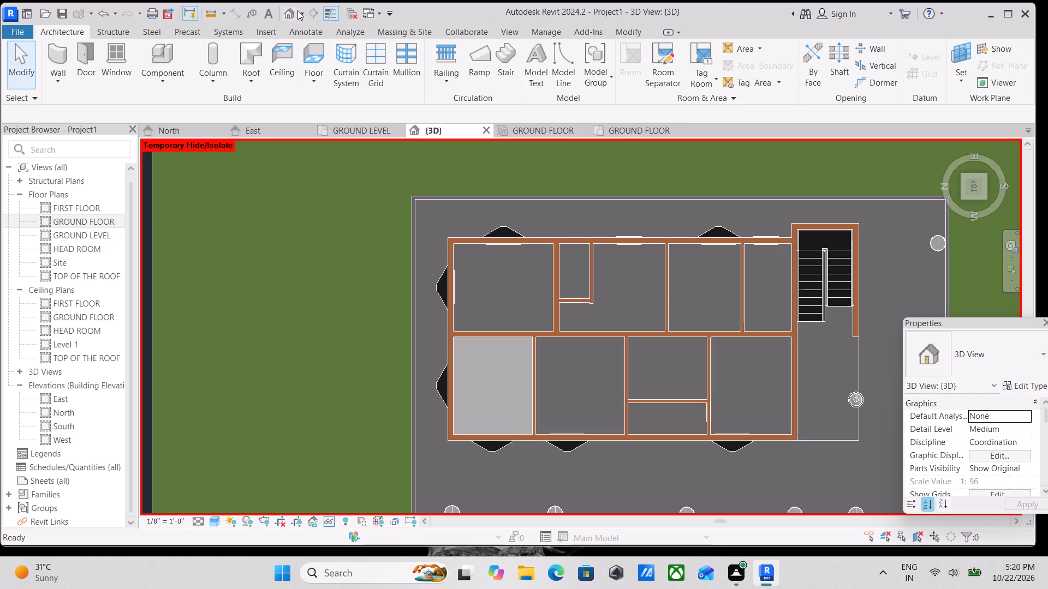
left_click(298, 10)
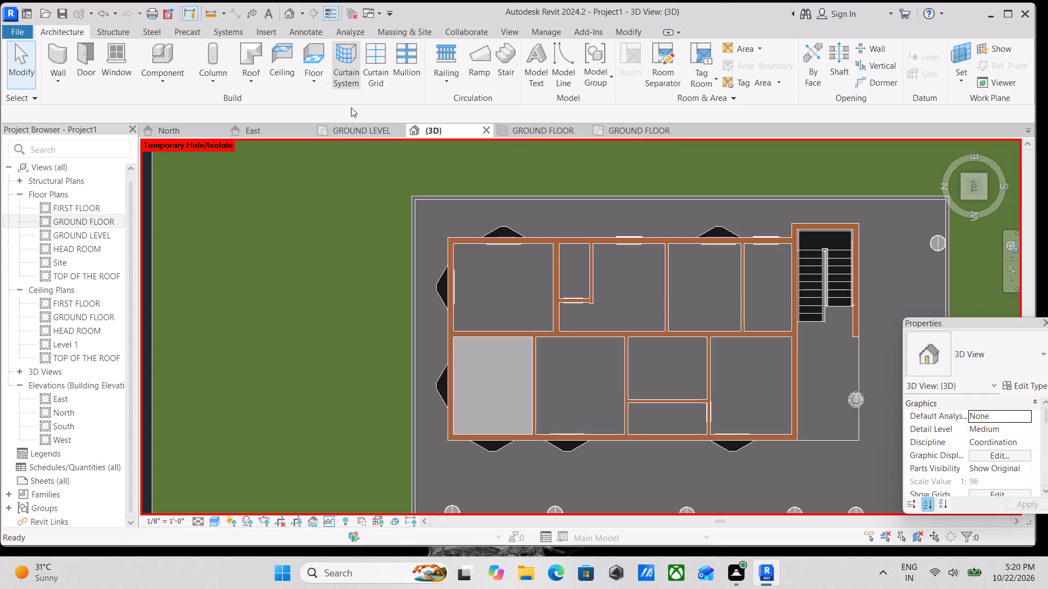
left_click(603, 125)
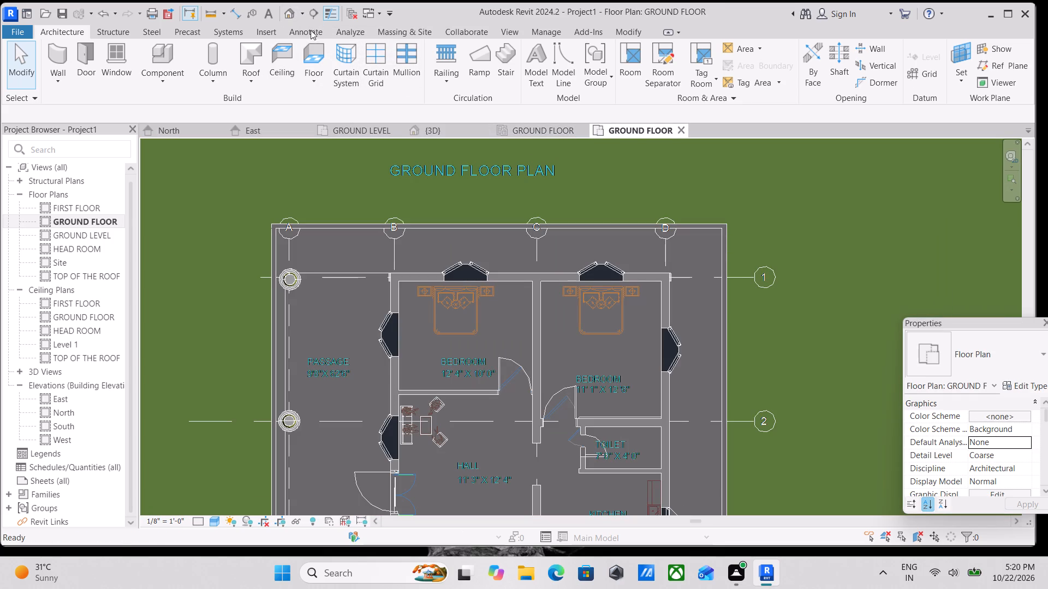
Place a perspective camera in the upper-left bedroom, eye near its upper-right corner, aimed diagonally past the lower-left corner.
left_click(301, 11)
left_click(306, 44)
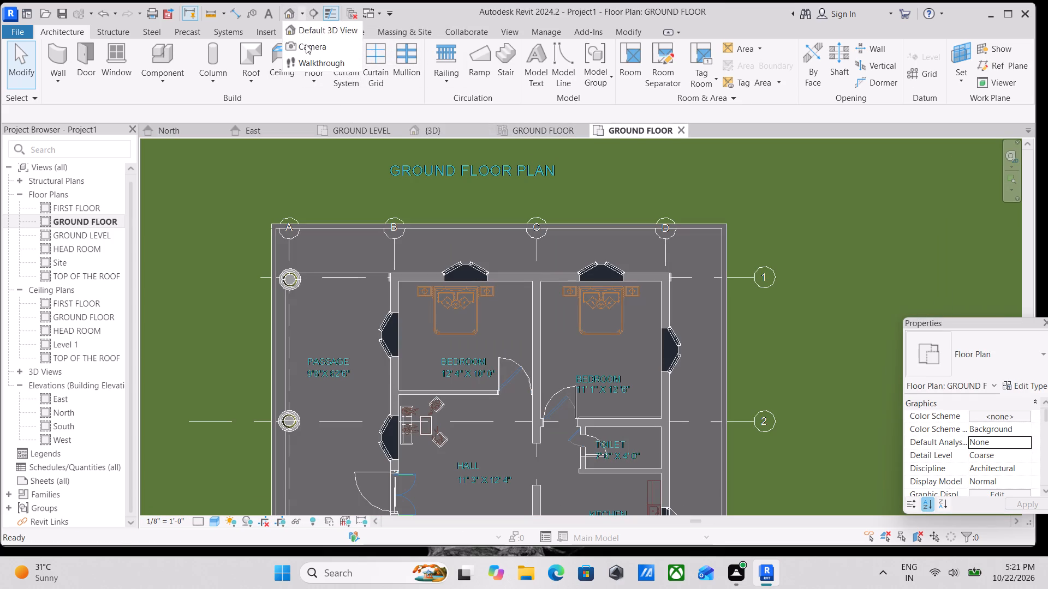
scroll(511, 304, "up", 2)
left_click(527, 287)
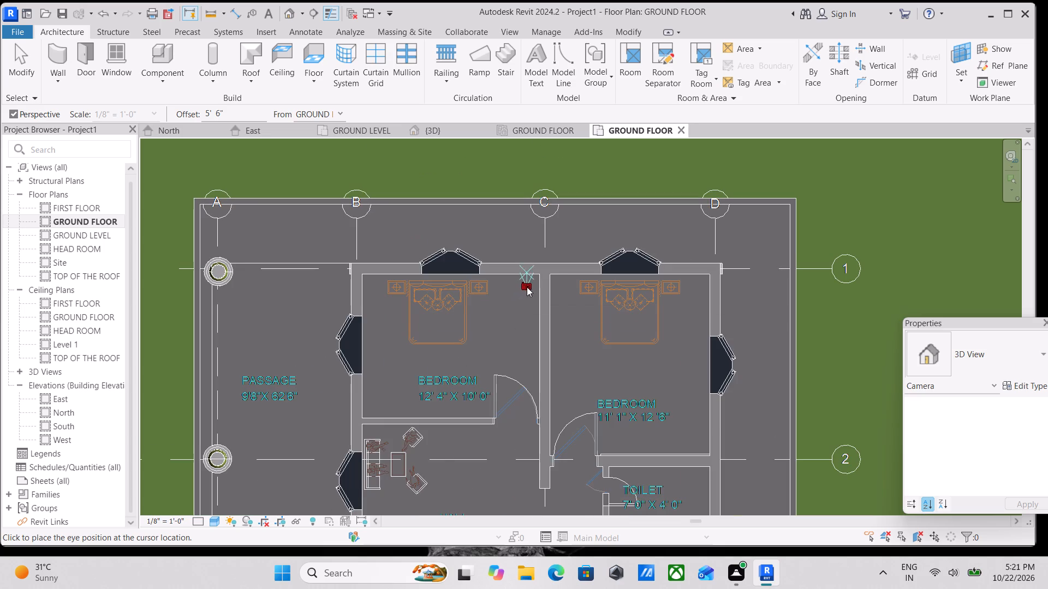
left_click(342, 408)
Enlarge the camera view's crop region on all four sides to take in more of the bedroom's ceiling, walls and floor.
scroll(420, 341, "down", 3)
middle_click_drag(420, 341, 434, 330)
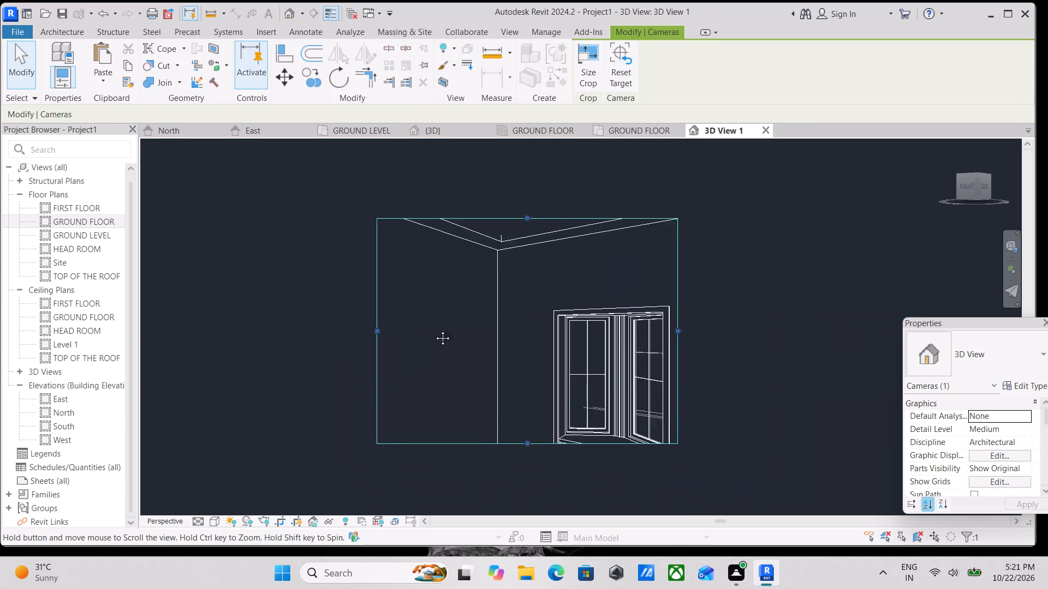
middle_click_drag(434, 330, 449, 317)
left_click_drag(403, 302, 233, 306)
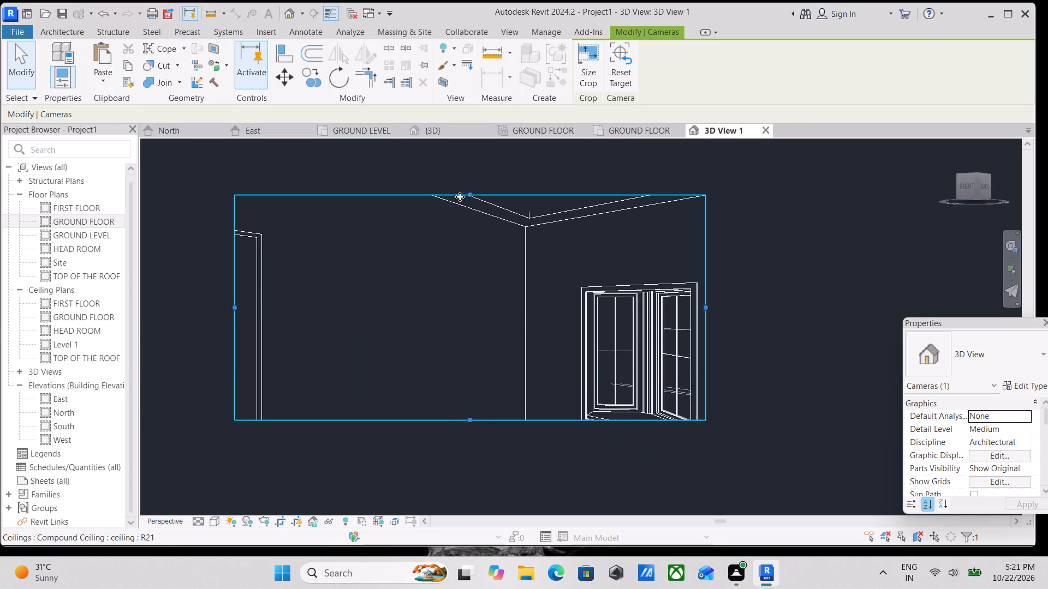
left_click_drag(474, 191, 475, 141)
middle_click_drag(515, 283, 517, 321)
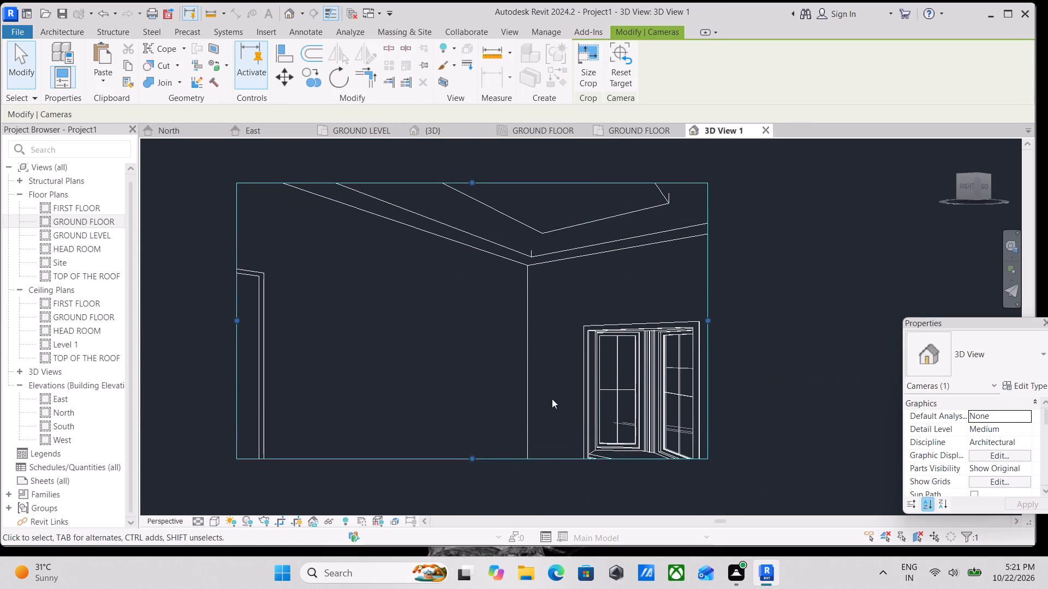
scroll(555, 437, "down", 1)
middle_click_drag(555, 437, 561, 322)
left_click_drag(489, 337, 479, 431)
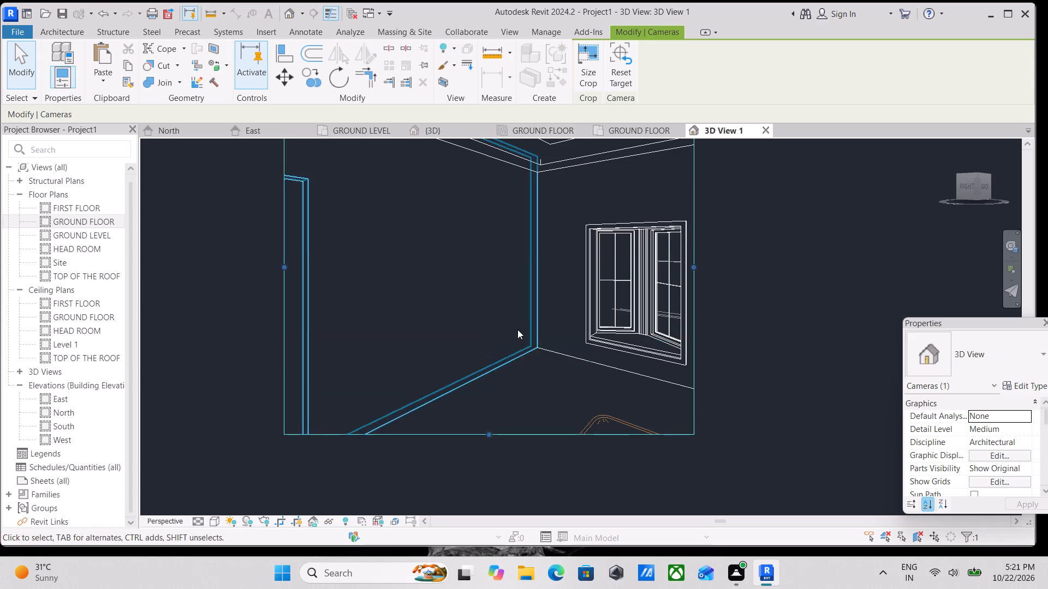
middle_click_drag(517, 326, 498, 388)
left_click_drag(677, 325, 753, 325)
middle_click_drag(622, 320, 633, 380)
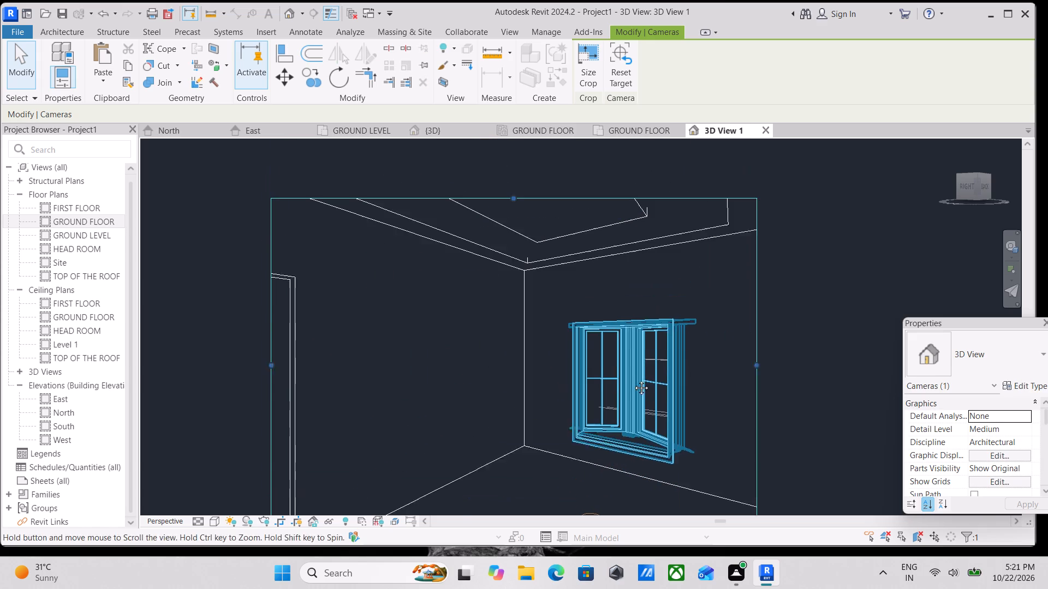
middle_click_drag(633, 380, 637, 396)
left_click_drag(525, 242, 523, 194)
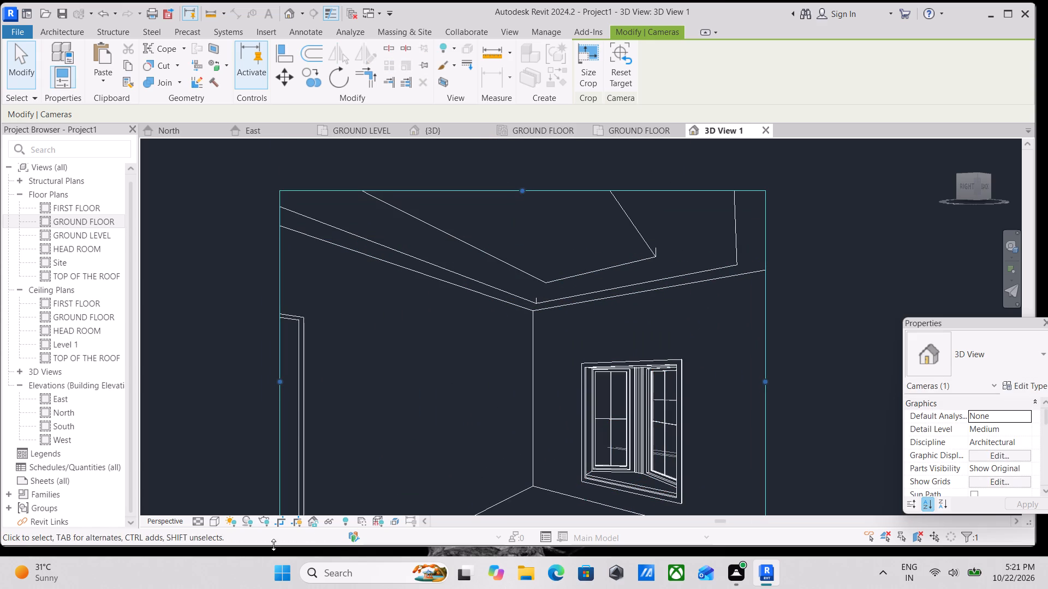
Set the camera view's visual style to Realistic.
left_click(212, 518)
left_click(224, 509)
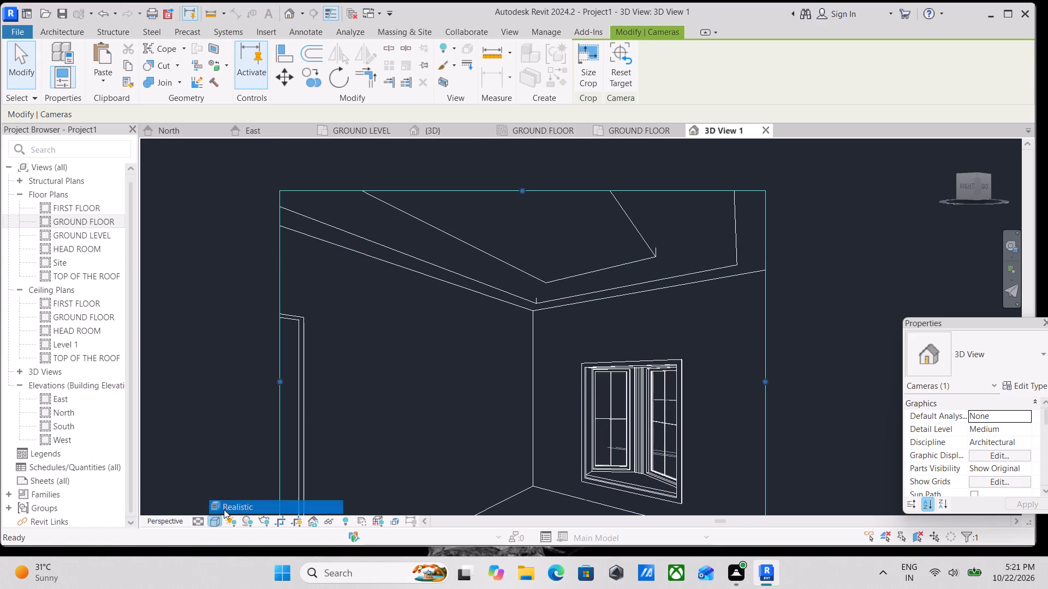
Examine the bedroom's stepped ceiling, walls, window and floor in the Realistic camera view.
scroll(479, 377, "down", 1)
middle_click_drag(479, 377, 454, 423)
scroll(454, 422, "down", 1)
scroll(595, 306, "up", 3)
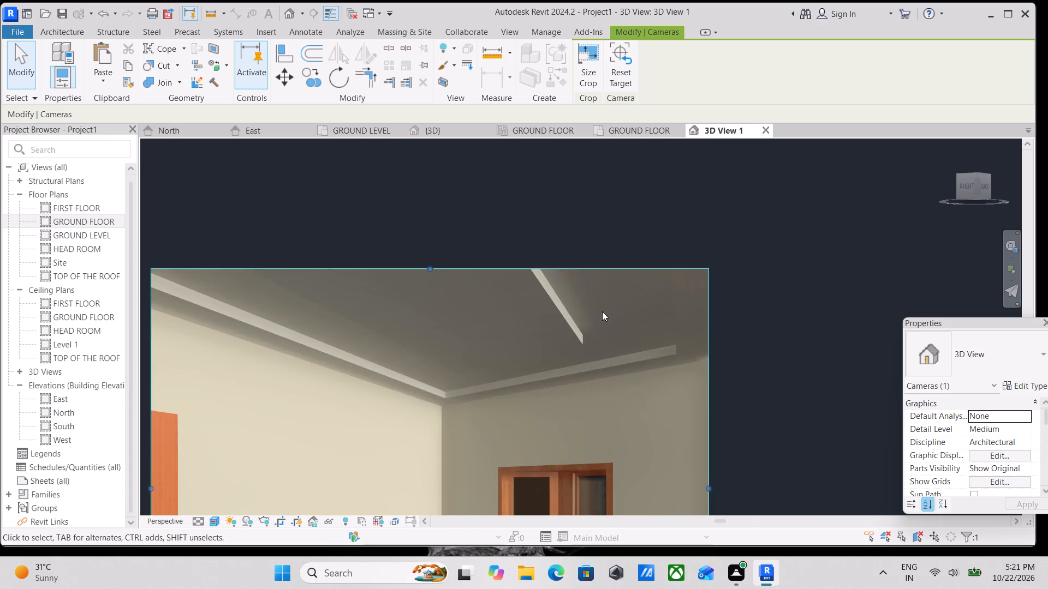
scroll(576, 331, "up", 2)
scroll(435, 411, "up", 3)
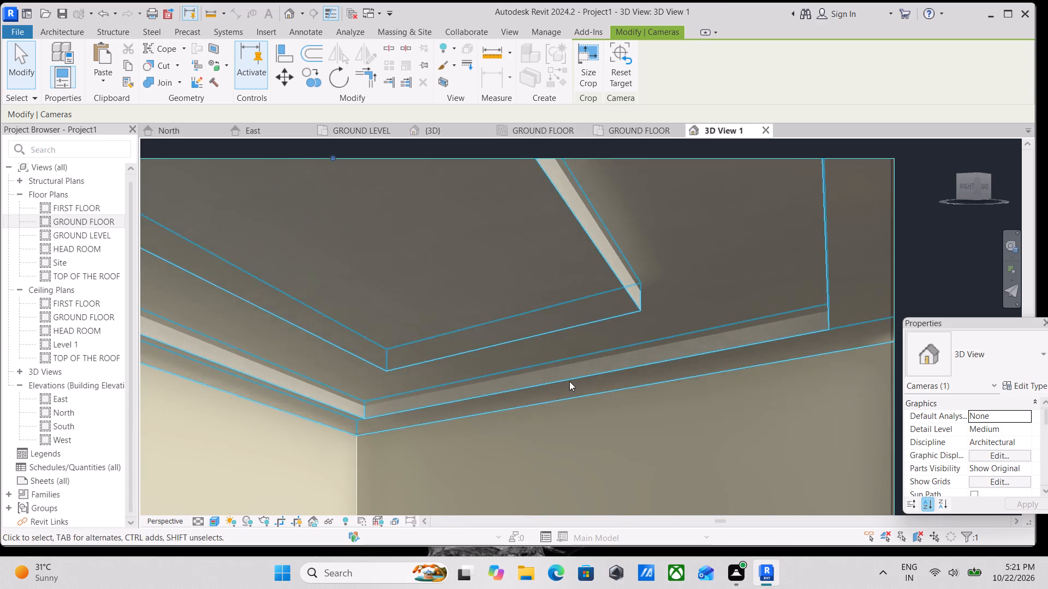
scroll(570, 381, "down", 5)
middle_click_drag(577, 375, 583, 417)
scroll(613, 426, "up", 3)
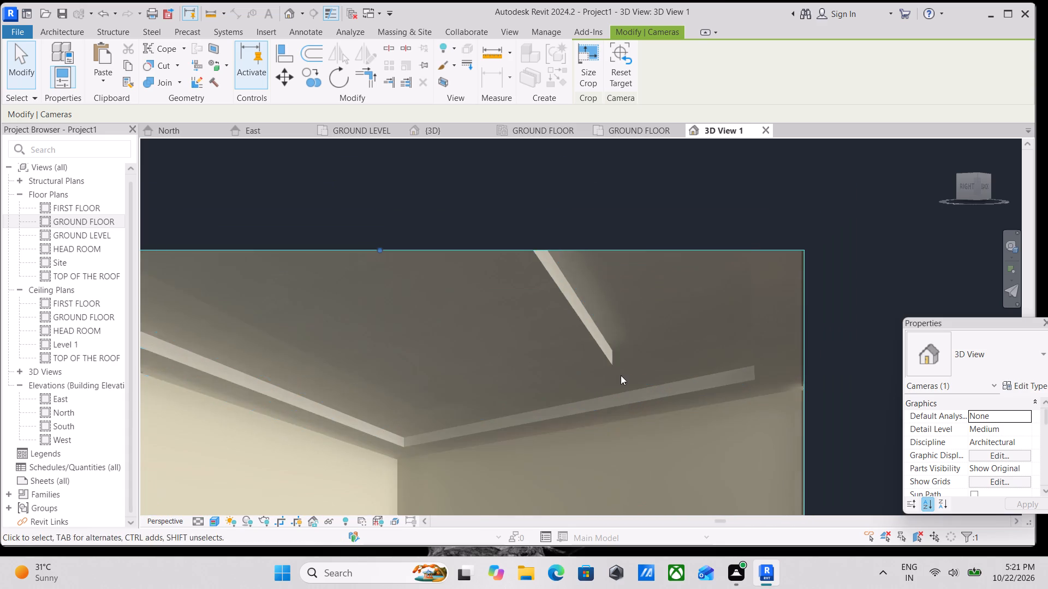
scroll(497, 365, "down", 2)
middle_click_drag(497, 365, 507, 396)
scroll(508, 398, "down", 4)
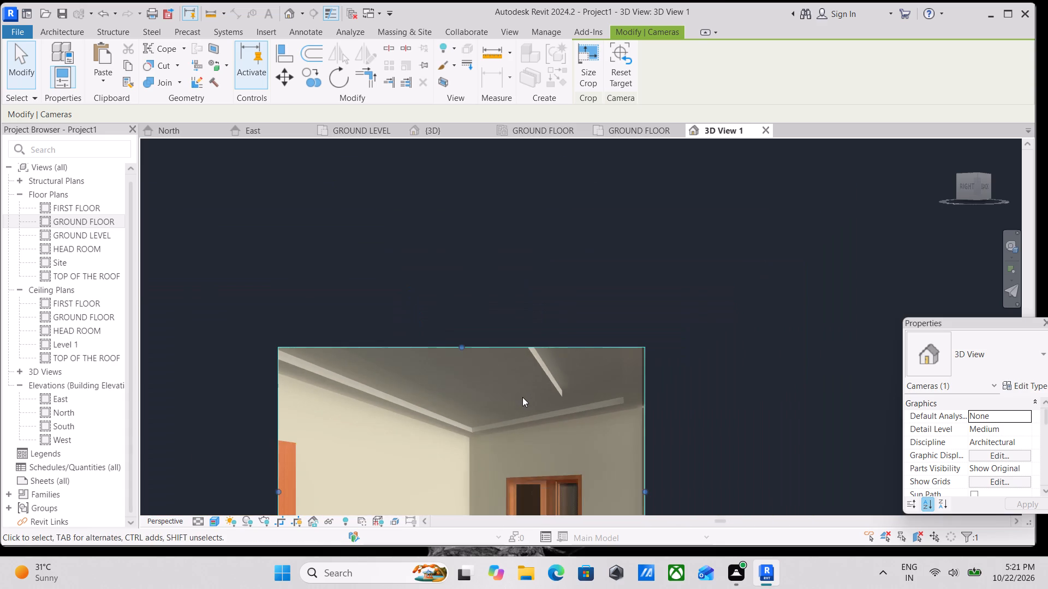
middle_click_drag(522, 397, 579, 339)
scroll(596, 345, "up", 2)
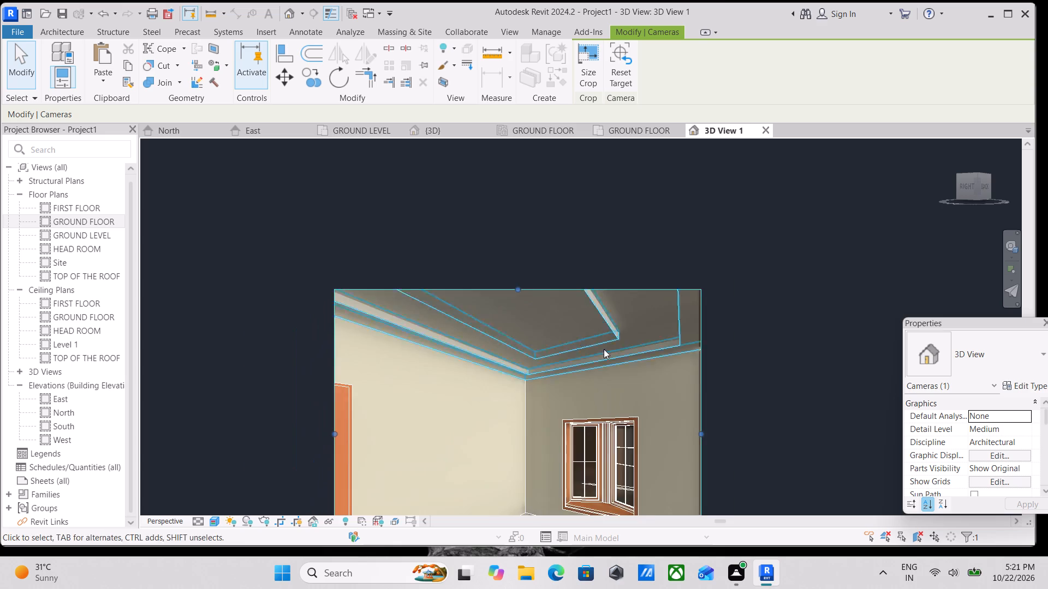
scroll(604, 349, "up", 2)
scroll(688, 361, "up", 14)
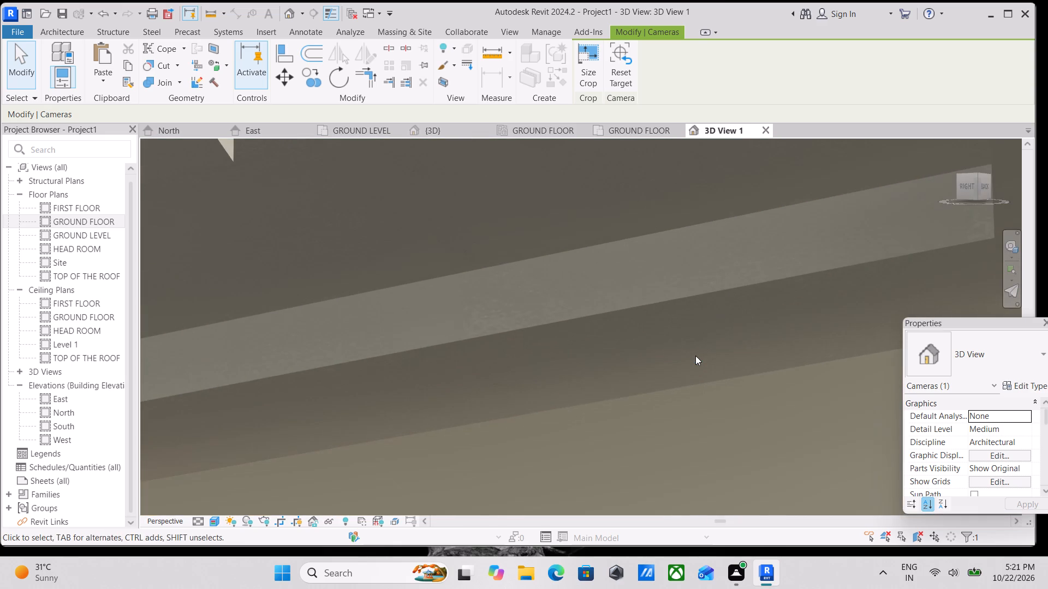
scroll(695, 356, "down", 6)
scroll(600, 362, "down", 4)
middle_click_drag(588, 362, 594, 364)
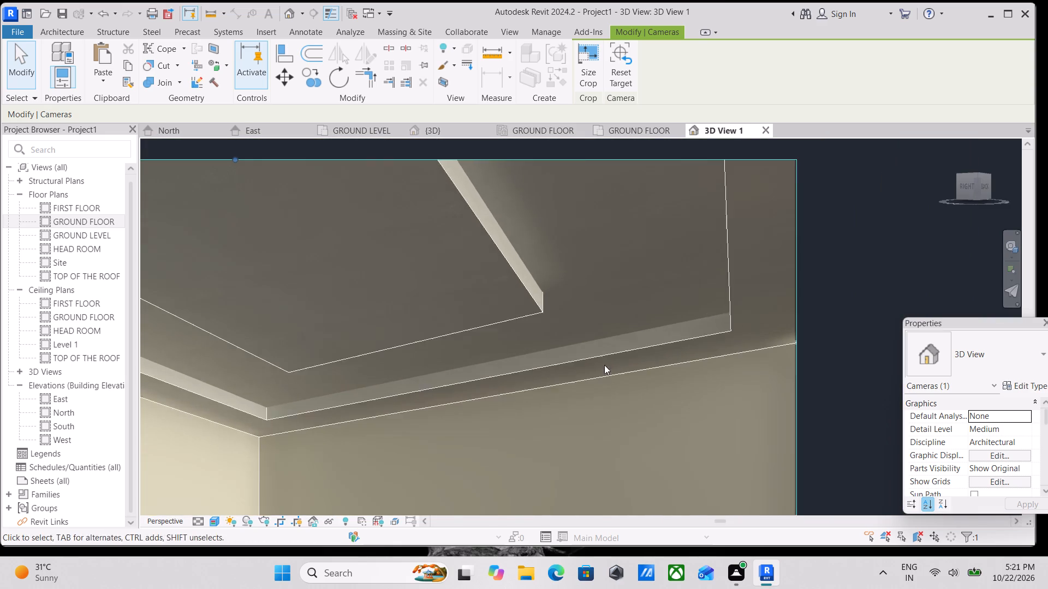
scroll(559, 353, "down", 3)
scroll(491, 360, "down", 1)
middle_click_drag(500, 354, 541, 335)
scroll(551, 337, "down", 3)
middle_click_drag(551, 337, 558, 345)
scroll(558, 344, "down", 1)
middle_click_drag(558, 345, 561, 346)
scroll(571, 354, "down", 2)
middle_click_drag(571, 355, 574, 401)
scroll(566, 359, "up", 1)
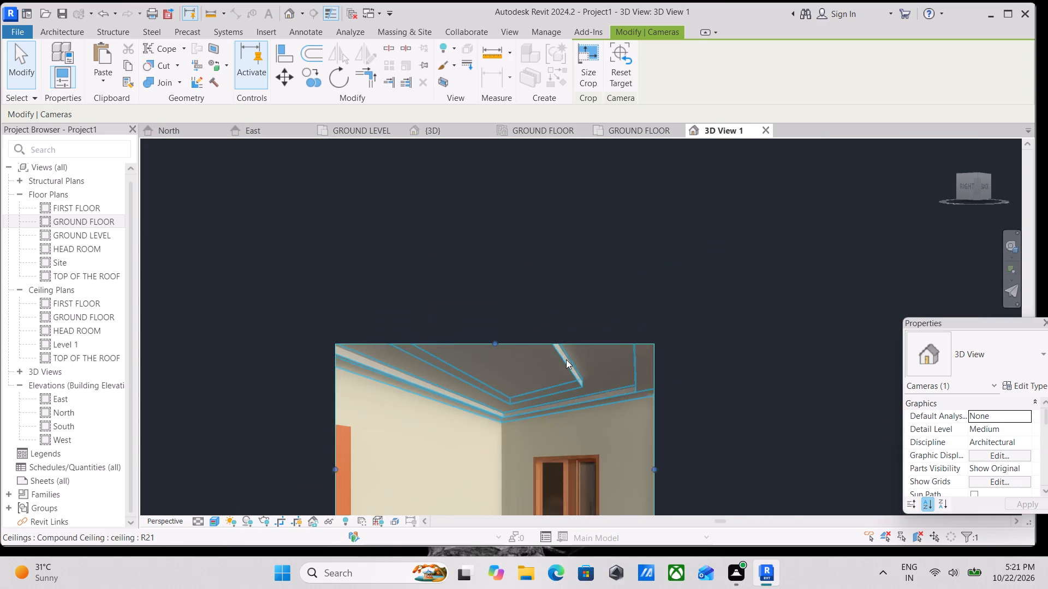
scroll(566, 359, "up", 5)
scroll(563, 403, "up", 4)
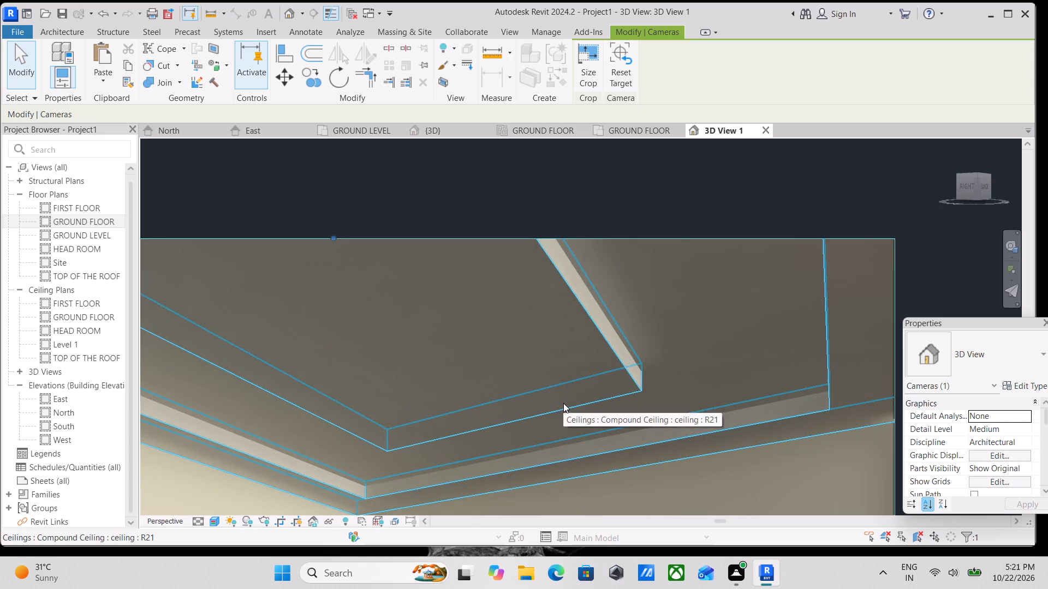
scroll(574, 395, "down", 7)
middle_click_drag(574, 395, 573, 327)
scroll(573, 305, "down", 3)
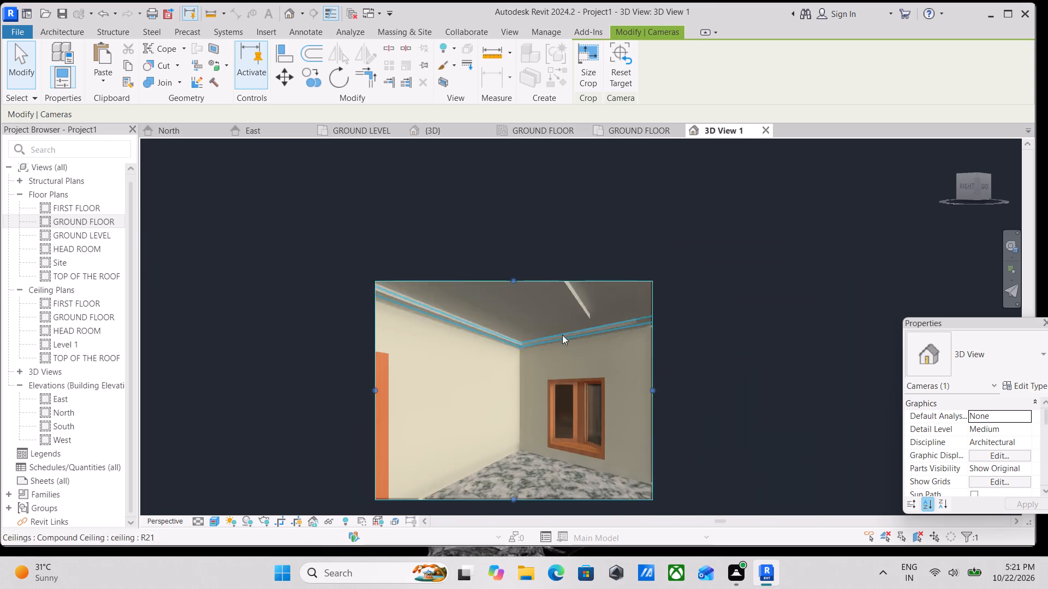
middle_click_drag(562, 335, 531, 381)
scroll(543, 357, "down", 1)
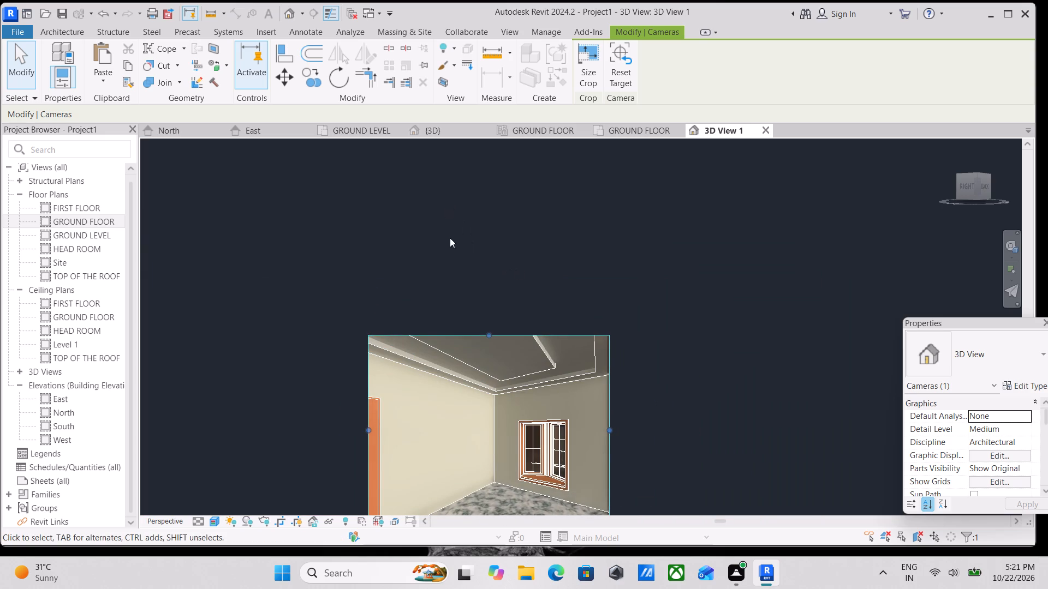
Extend the bottom edge of the camera view's crop region downward to take in more of the marble floor.
scroll(543, 418, "up", 4)
scroll(618, 322, "up", 3)
scroll(481, 365, "down", 3)
middle_click_drag(479, 365, 505, 258)
scroll(508, 271, "down", 2)
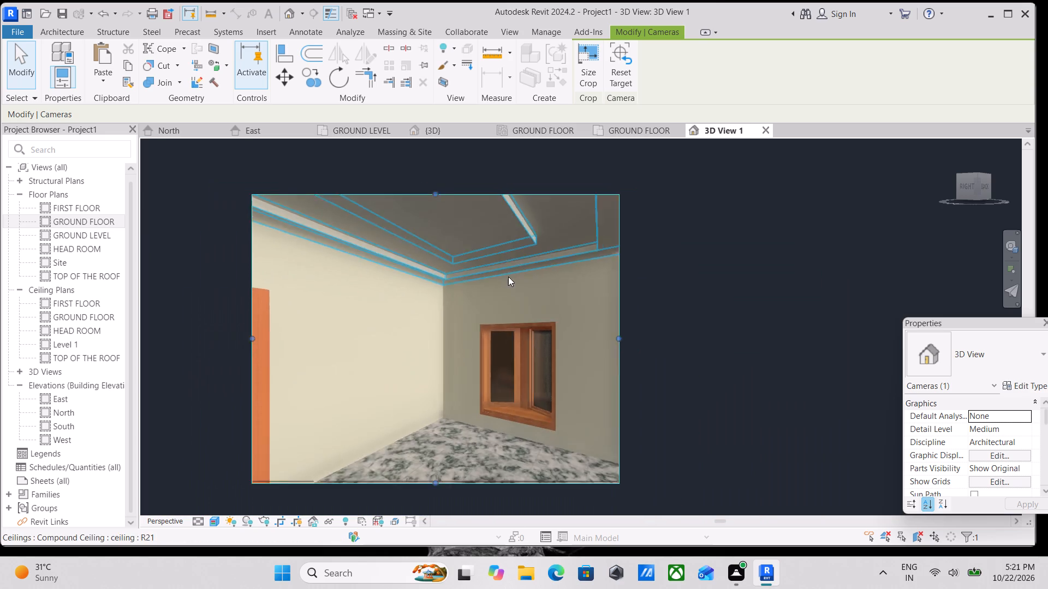
scroll(508, 277, "down", 2)
left_click_drag(457, 412, 459, 438)
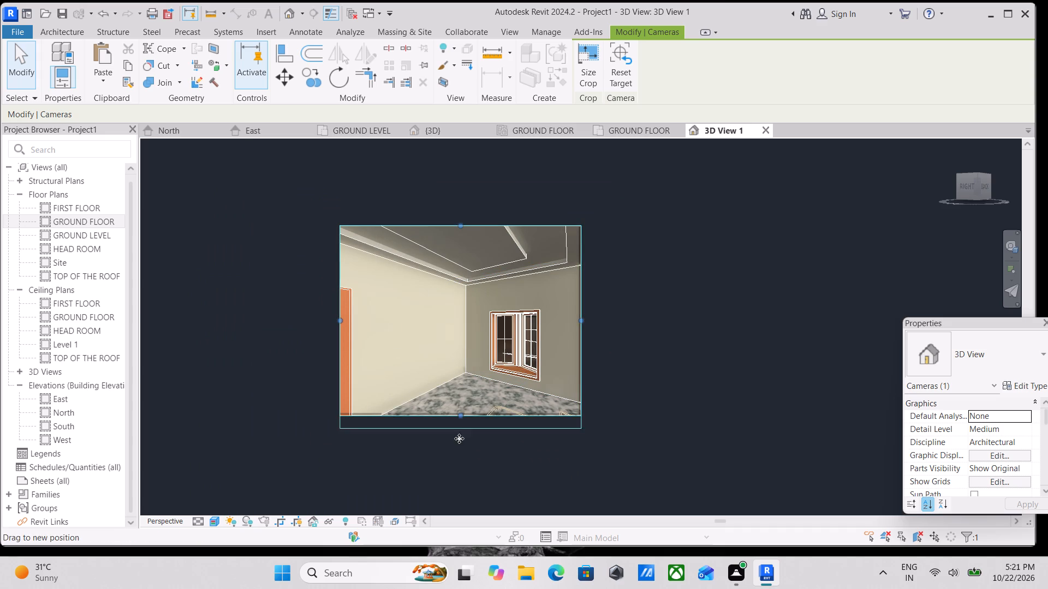
left_click_drag(459, 438, 460, 461)
Extend the camera view's crop region upward and to both sides, taking in more ceiling and the doors on either side.
scroll(480, 377, "up", 7)
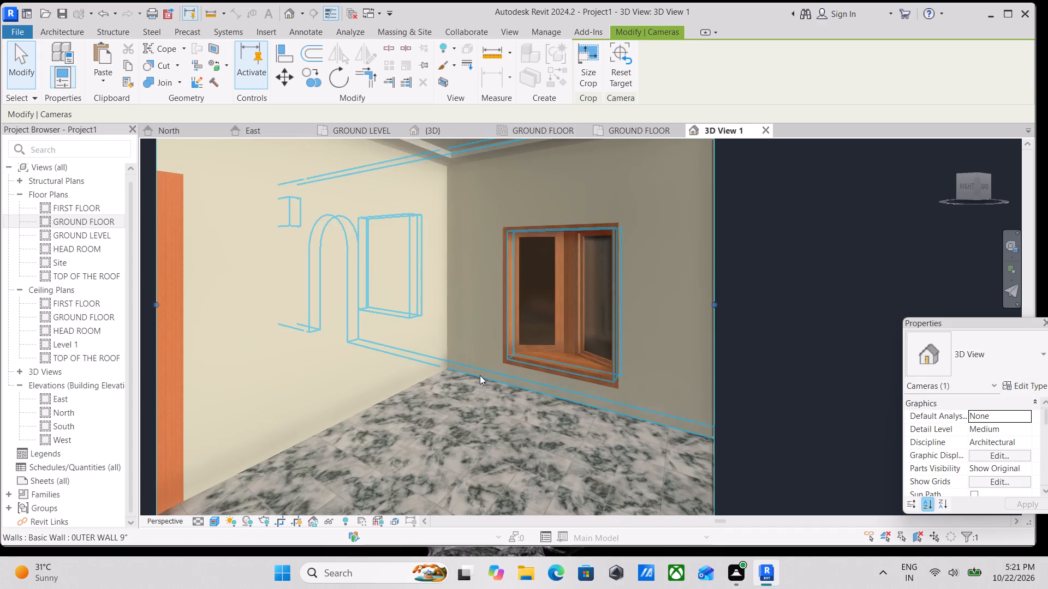
scroll(480, 375, "down", 1)
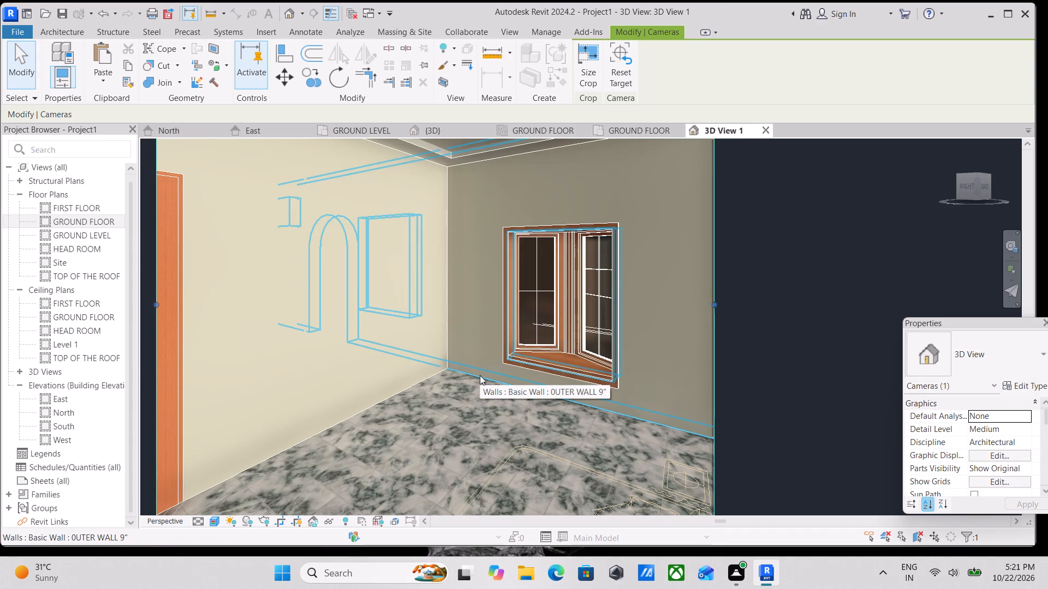
scroll(480, 375, "down", 3)
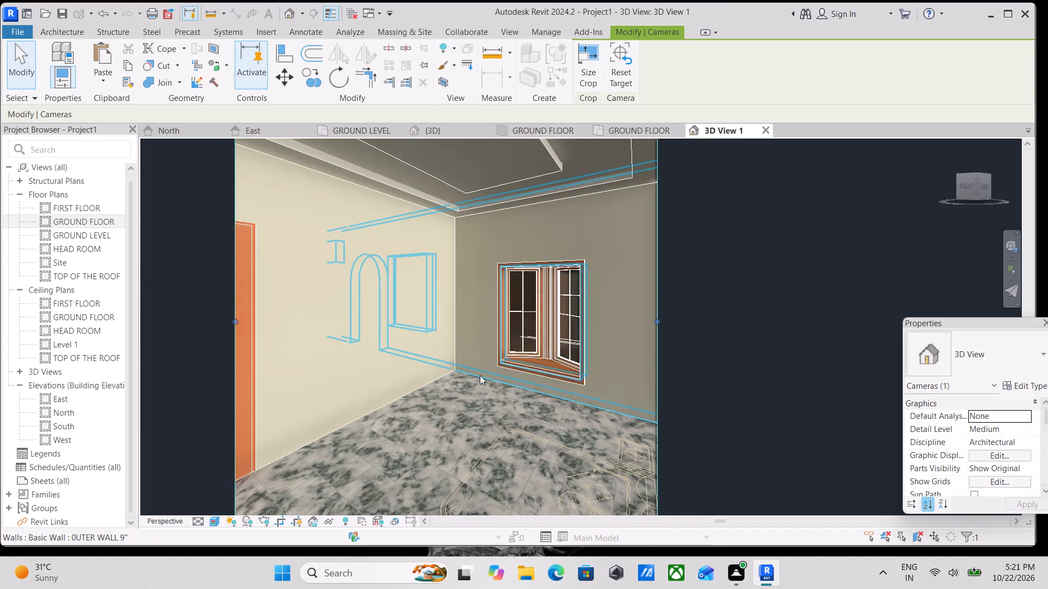
scroll(480, 375, "down", 1)
scroll(407, 389, "down", 2)
middle_click_drag(407, 389, 440, 371)
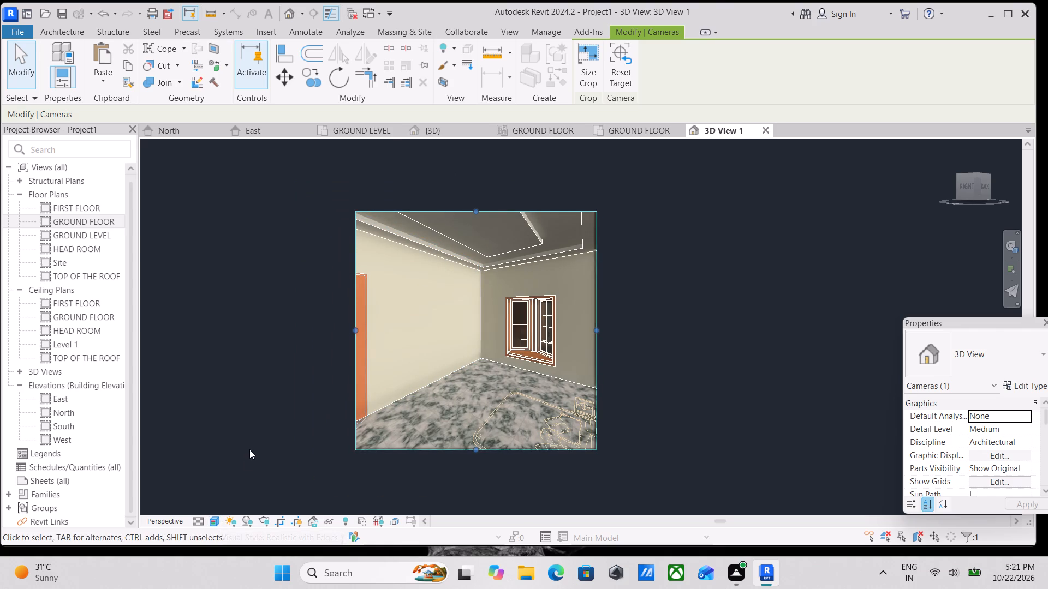
middle_click_drag(348, 271, 352, 324)
scroll(352, 324, "up", 1)
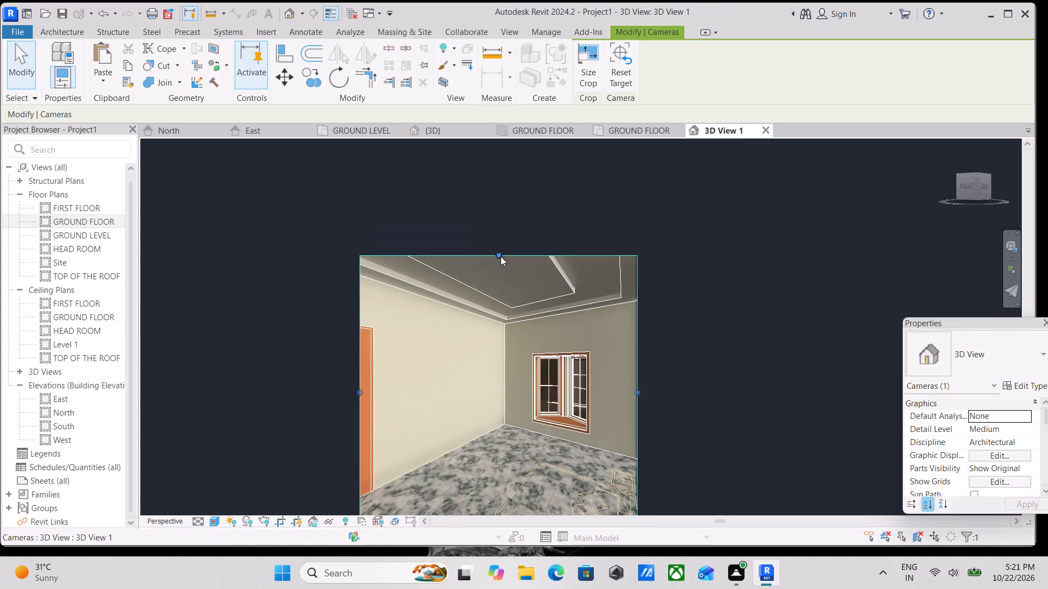
left_click_drag(501, 256, 501, 202)
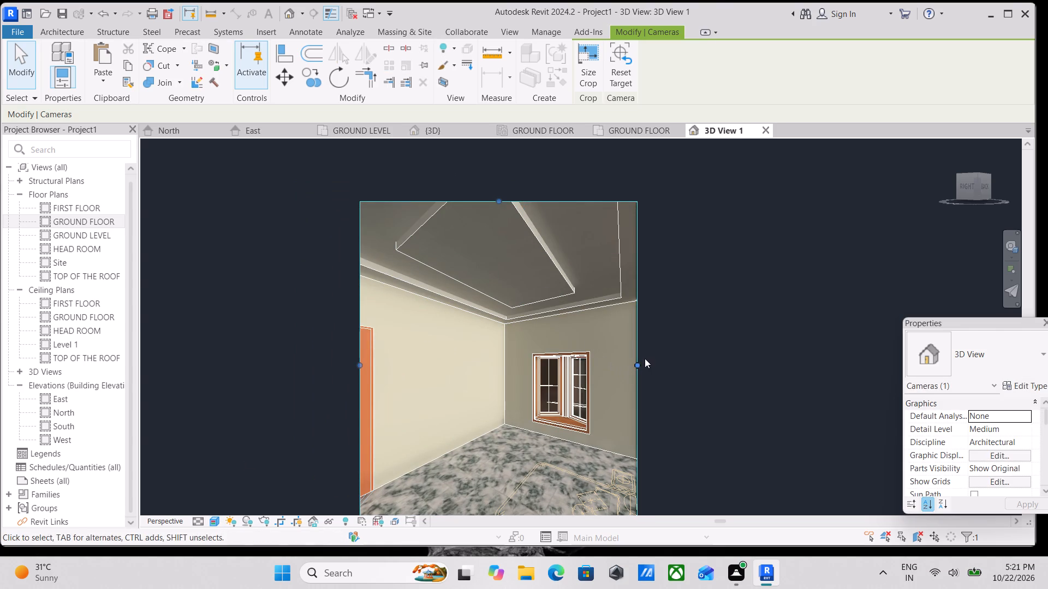
left_click_drag(645, 358, 676, 356)
left_click_drag(353, 362, 331, 363)
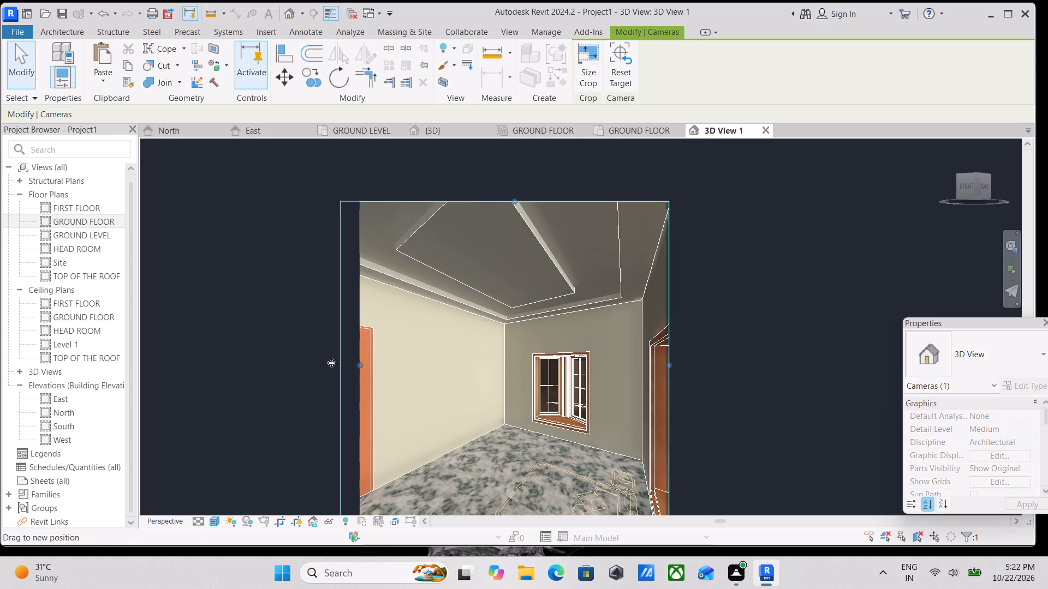
left_click_drag(331, 363, 319, 363)
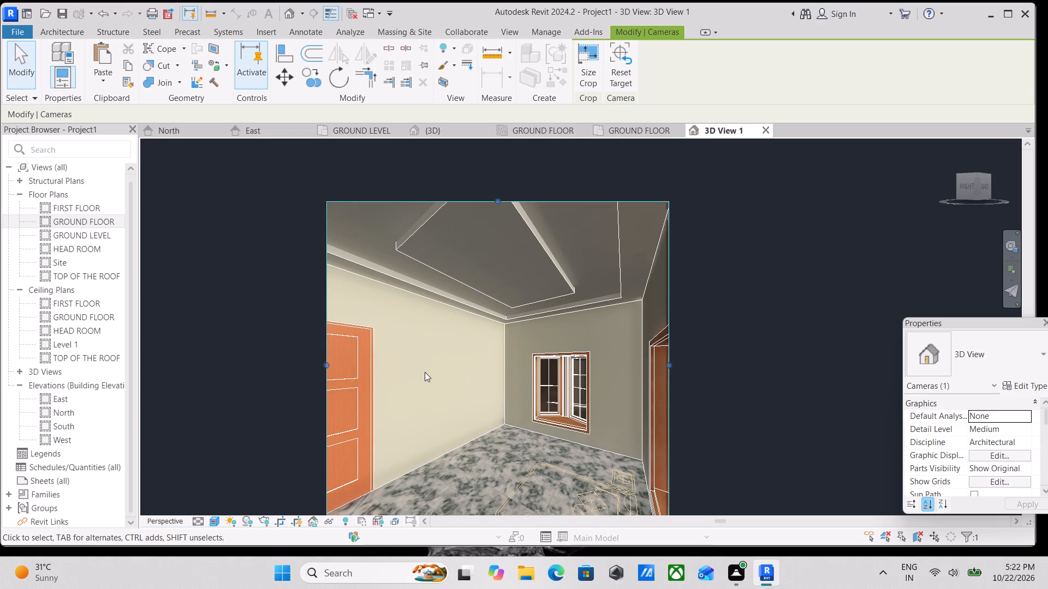
Open the rendering settings for the bedroom camera view and set the quality to High.
type("rr")
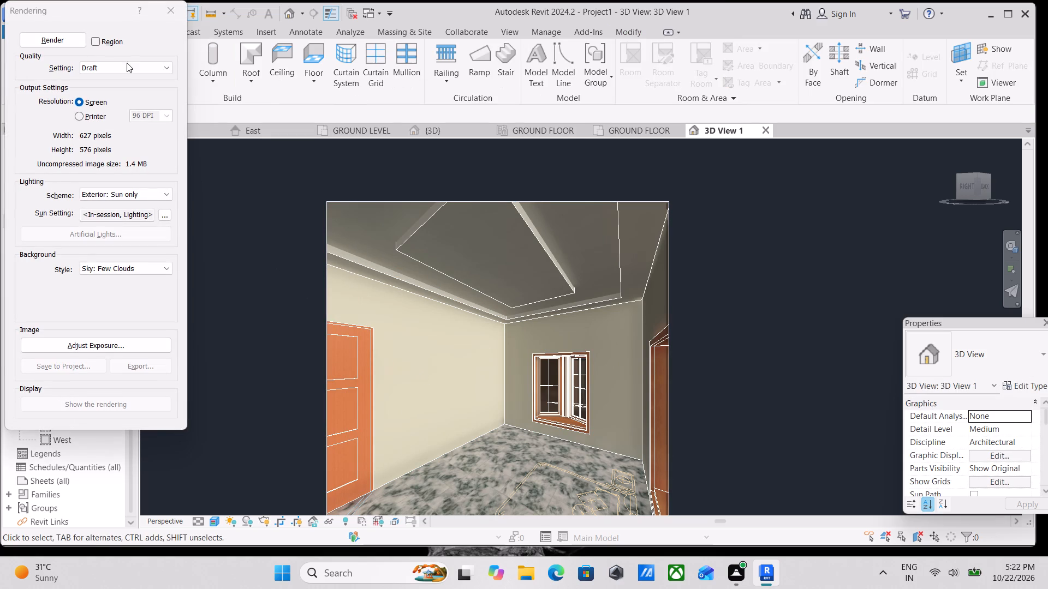
left_click(126, 67)
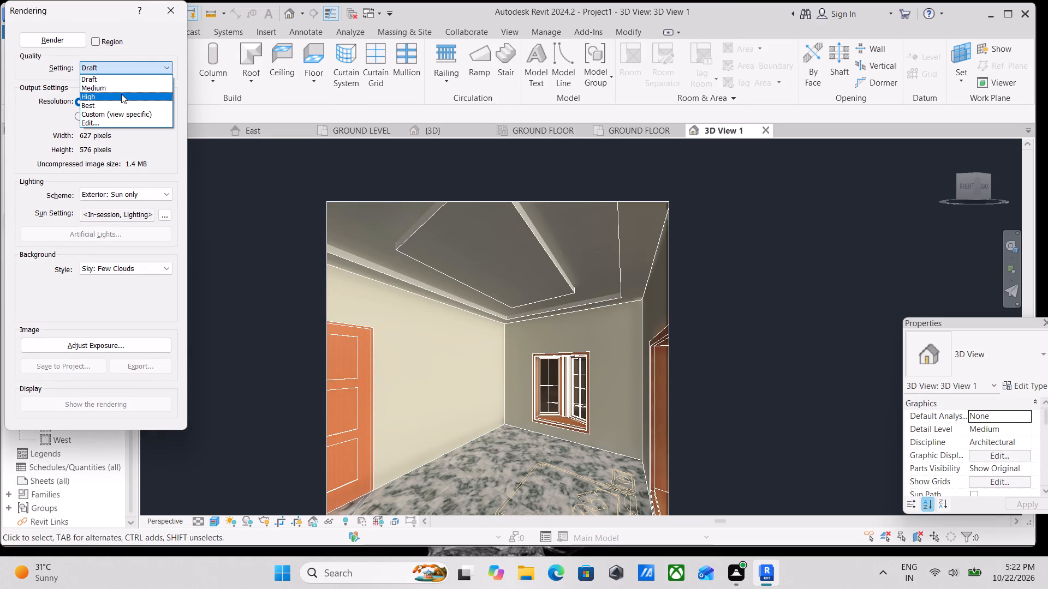
left_click(121, 94)
Limit rendering to a region and stretch that region's four edges to enclose the whole bedroom camera view.
left_click(91, 35)
left_click(96, 38)
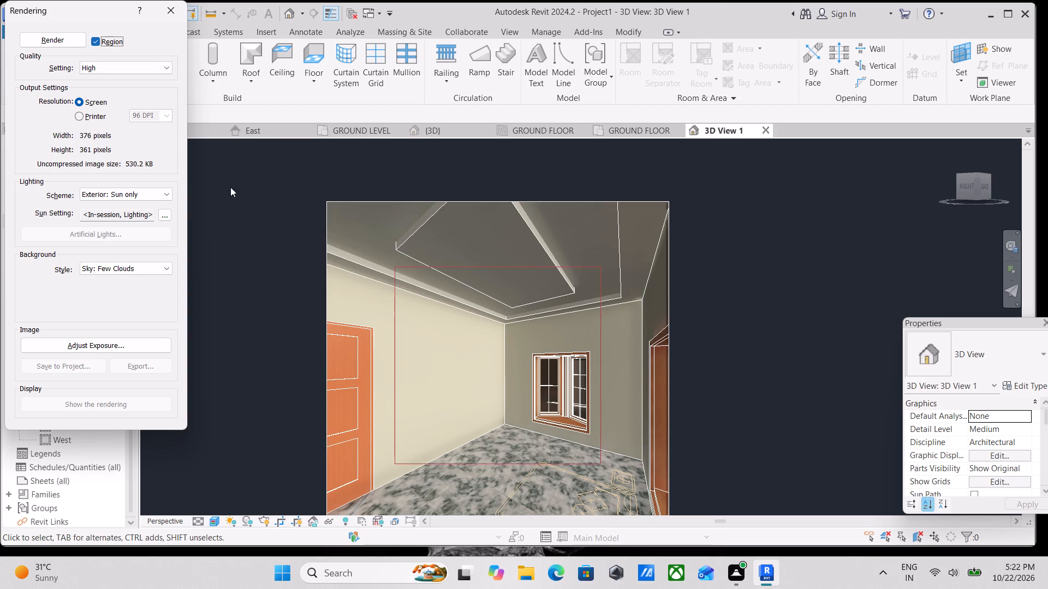
scroll(259, 210, "down", 2)
middle_click_drag(265, 214, 307, 203)
left_click(404, 278)
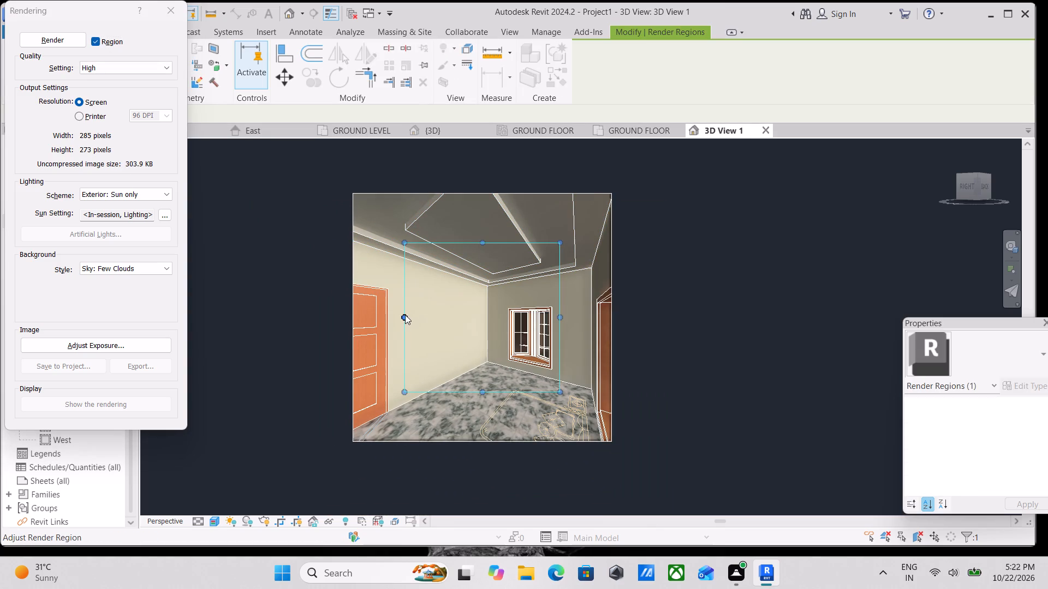
left_click_drag(405, 315, 342, 327)
left_click_drag(443, 237, 444, 217)
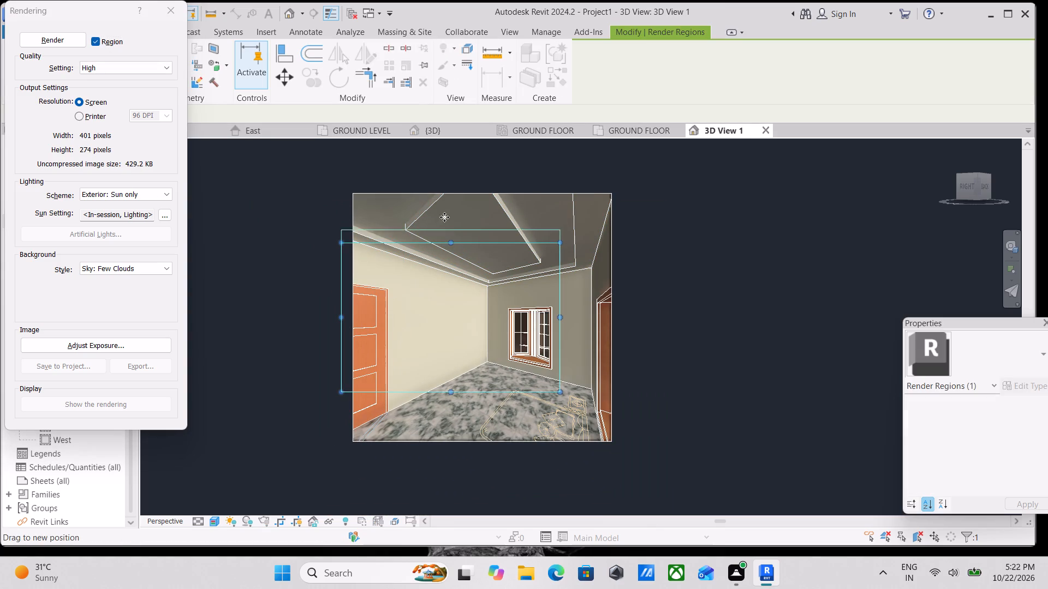
left_click_drag(444, 217, 439, 186)
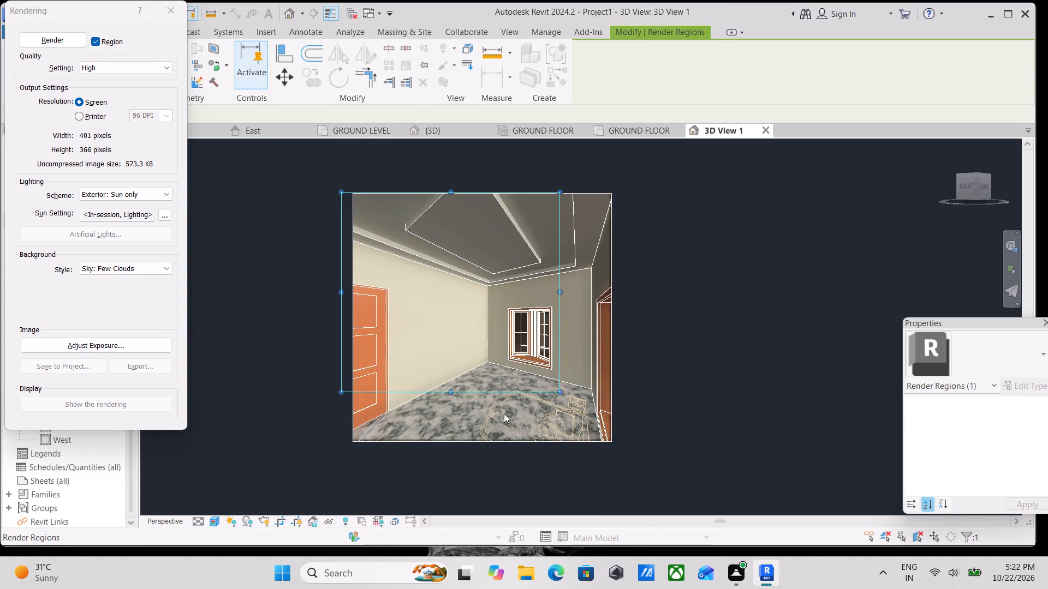
left_click_drag(455, 392, 464, 440)
left_click_drag(560, 316, 606, 316)
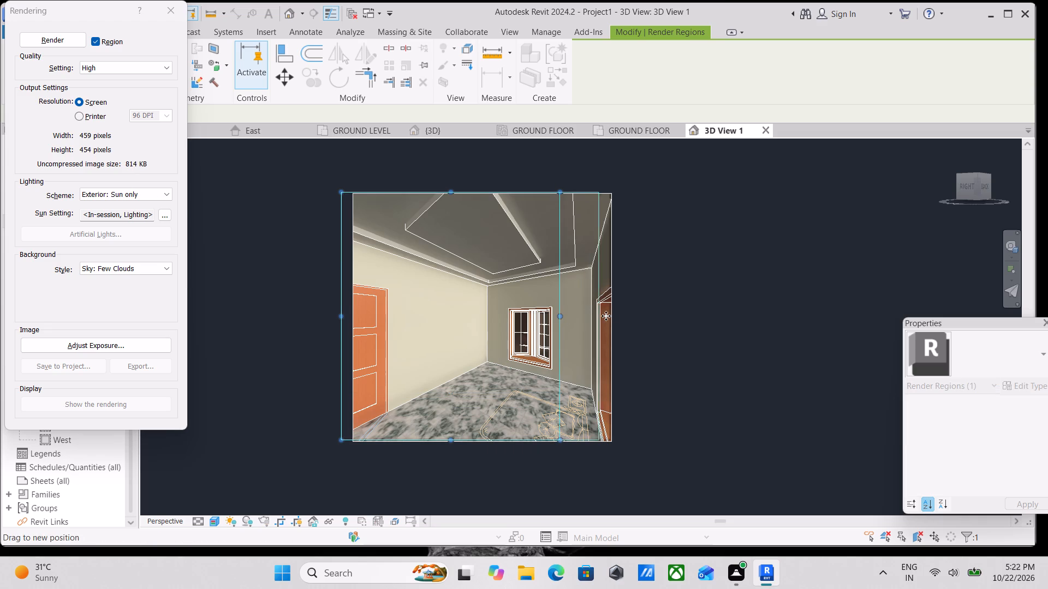
left_click_drag(606, 316, 613, 316)
left_click_drag(477, 189, 479, 182)
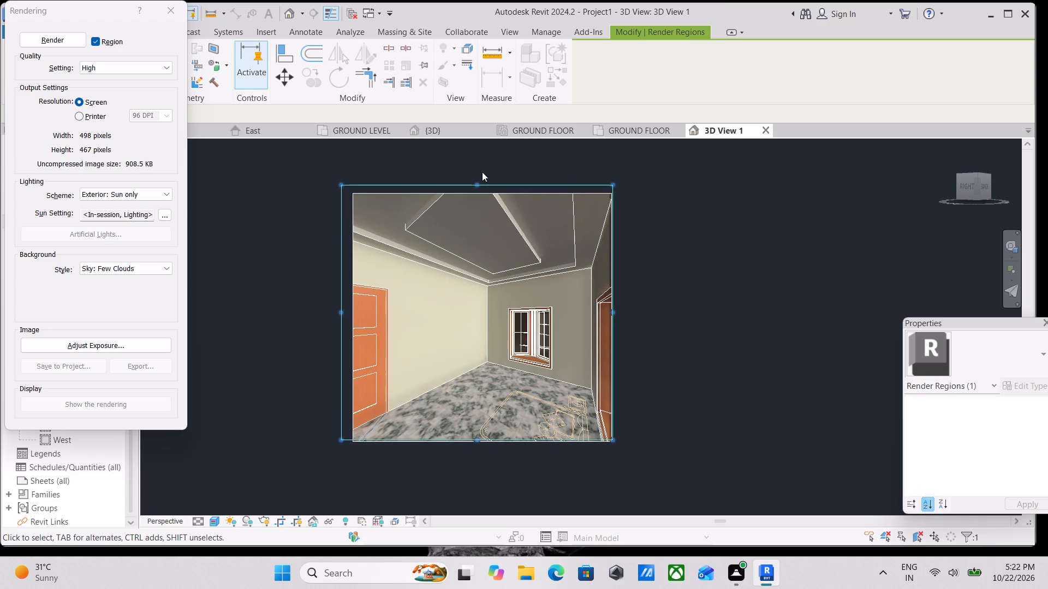
left_click(477, 184)
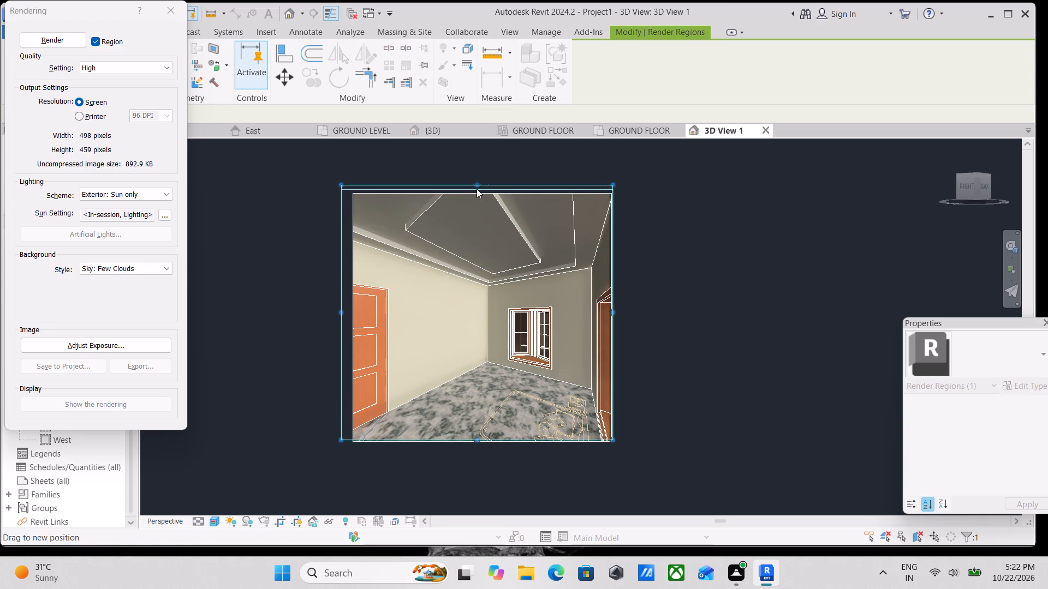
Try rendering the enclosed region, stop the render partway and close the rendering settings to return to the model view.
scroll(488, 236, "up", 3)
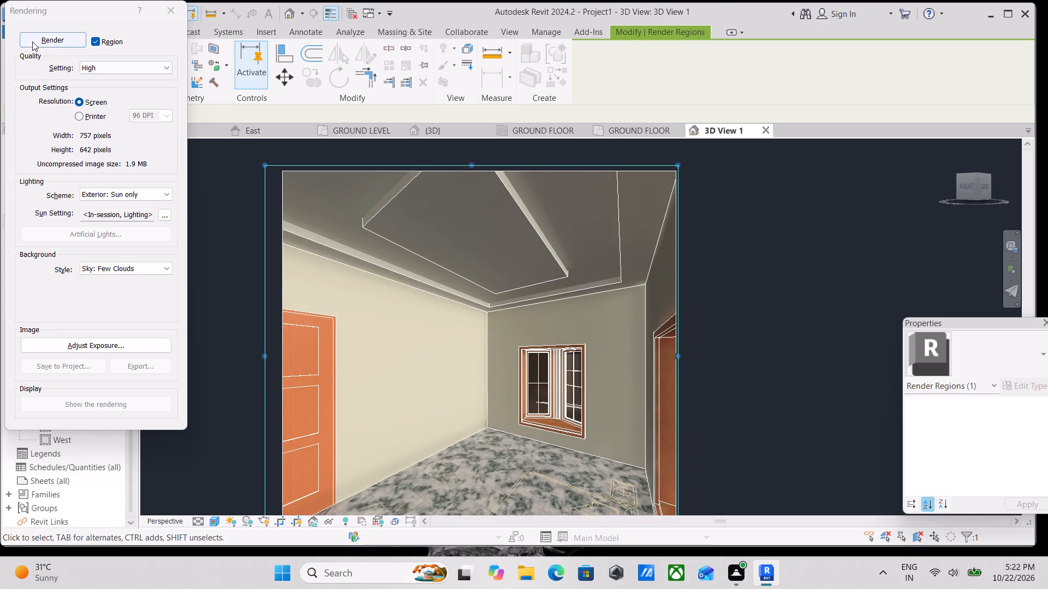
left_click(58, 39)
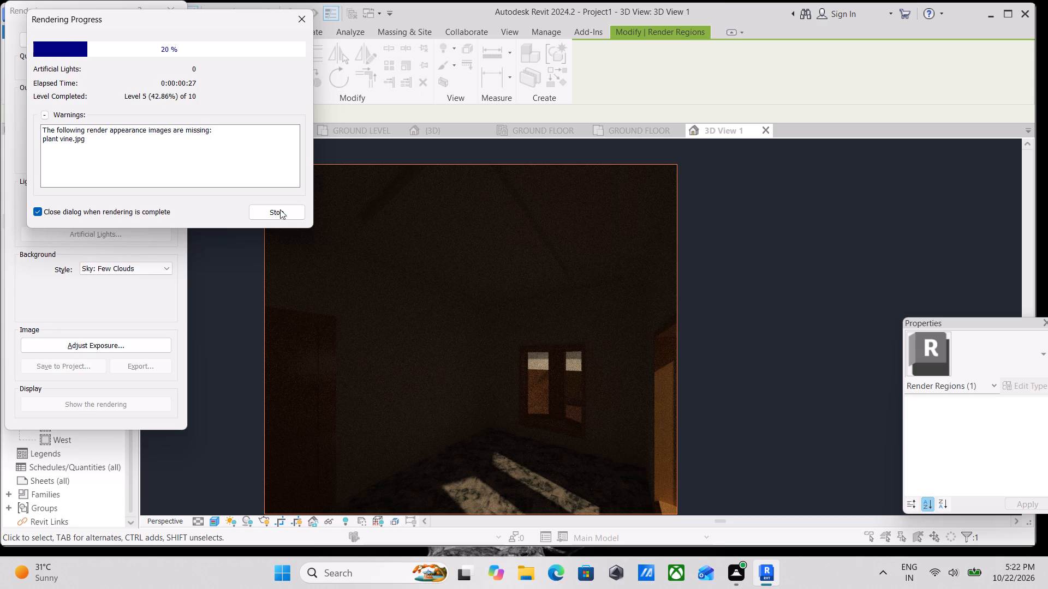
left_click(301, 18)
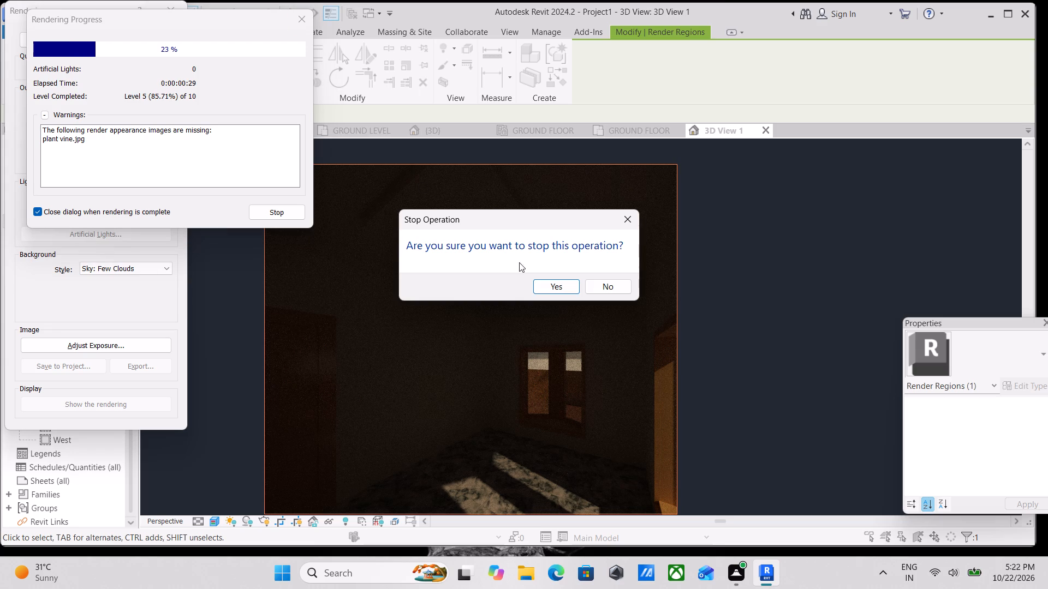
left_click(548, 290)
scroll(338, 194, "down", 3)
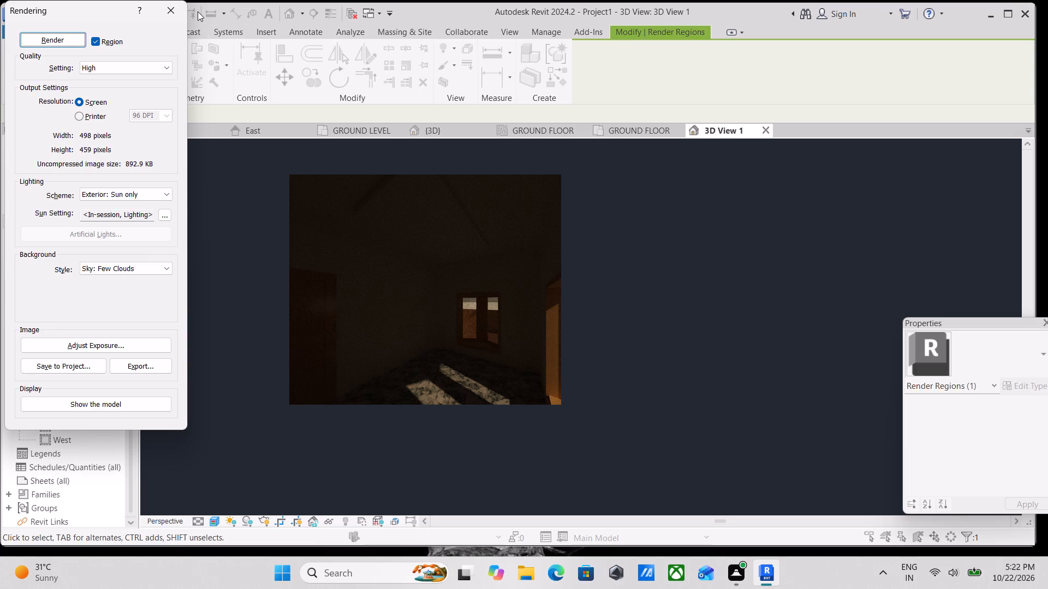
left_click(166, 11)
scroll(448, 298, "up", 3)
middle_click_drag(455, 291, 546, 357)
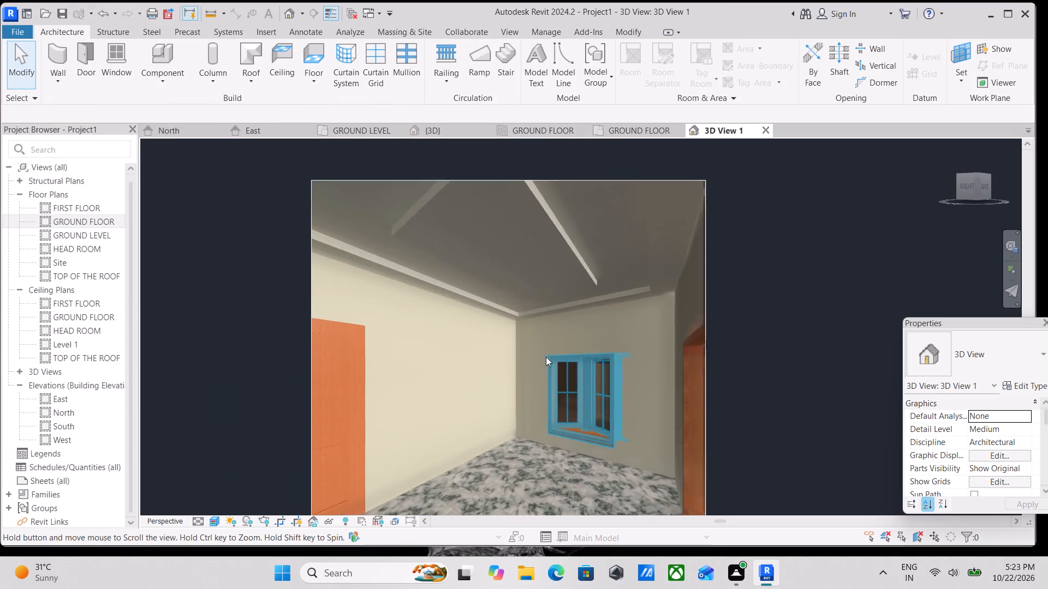
Examine the bedroom's stepped compound ceiling up close in the 3D View 1 camera view.
middle_click_drag(546, 357, 545, 356)
scroll(414, 225, "up", 3)
scroll(293, 263, "up", 3)
scroll(450, 254, "down", 2)
scroll(558, 296, "down", 4)
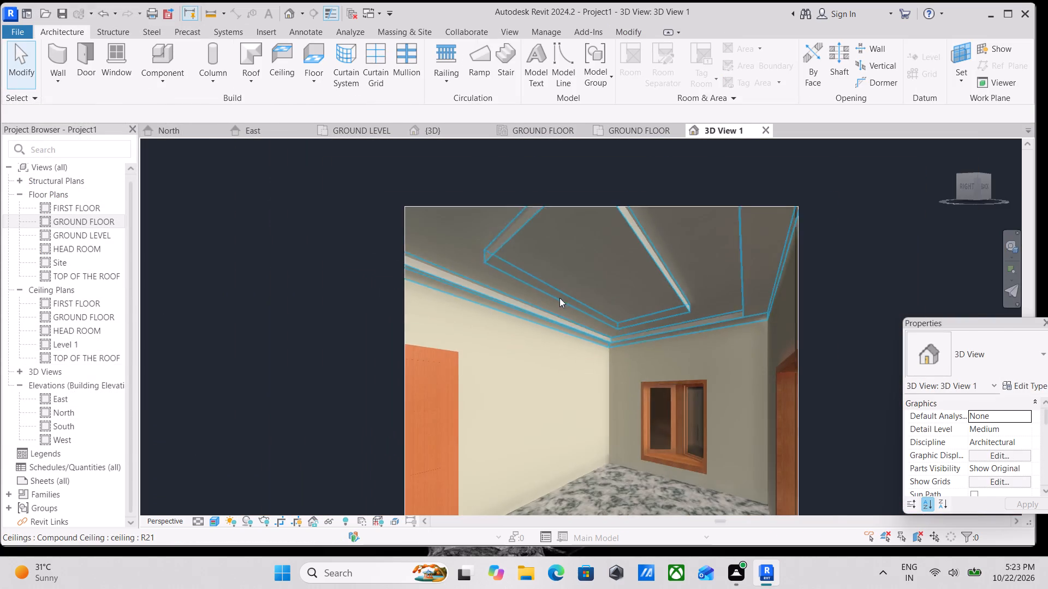
scroll(565, 346, "down", 3)
middle_click_drag(565, 346, 562, 418)
scroll(669, 425, "up", 7)
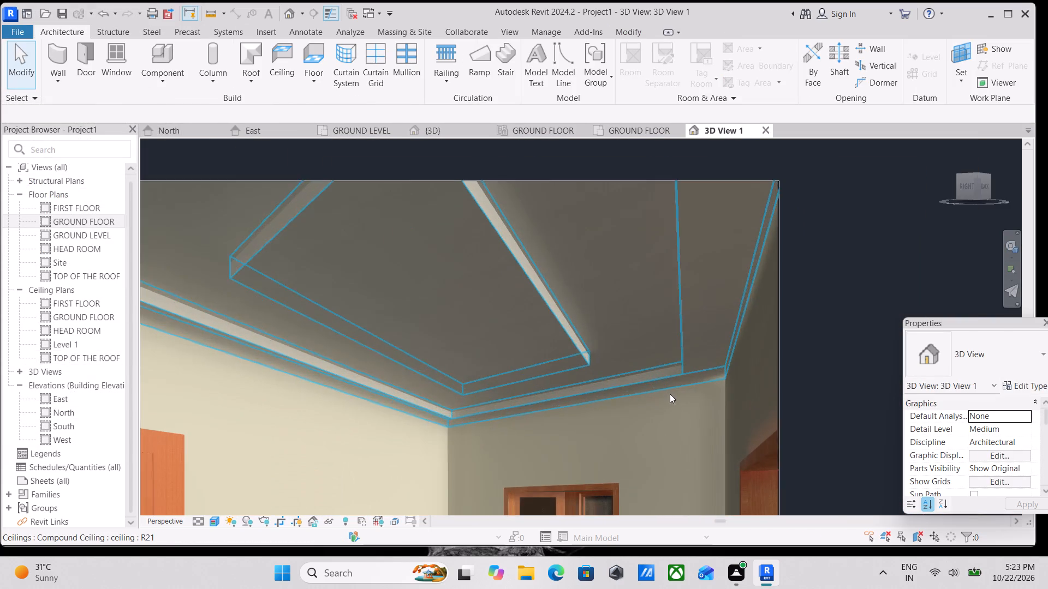
scroll(670, 392, "up", 3)
scroll(452, 372, "down", 6)
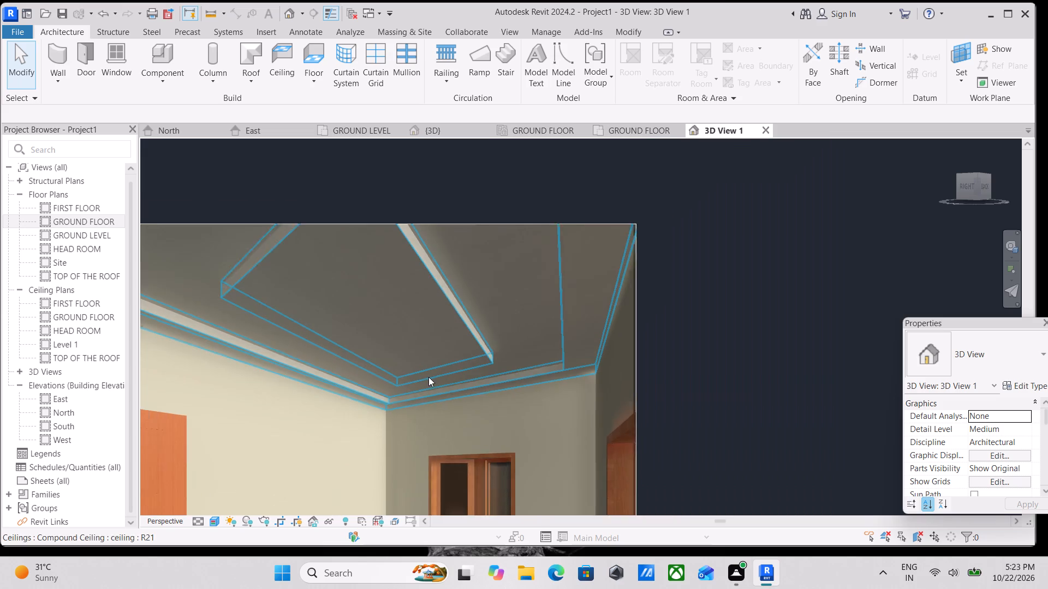
middle_click_drag(431, 376, 557, 345)
scroll(523, 358, "down", 3)
middle_click_drag(518, 365, 522, 379)
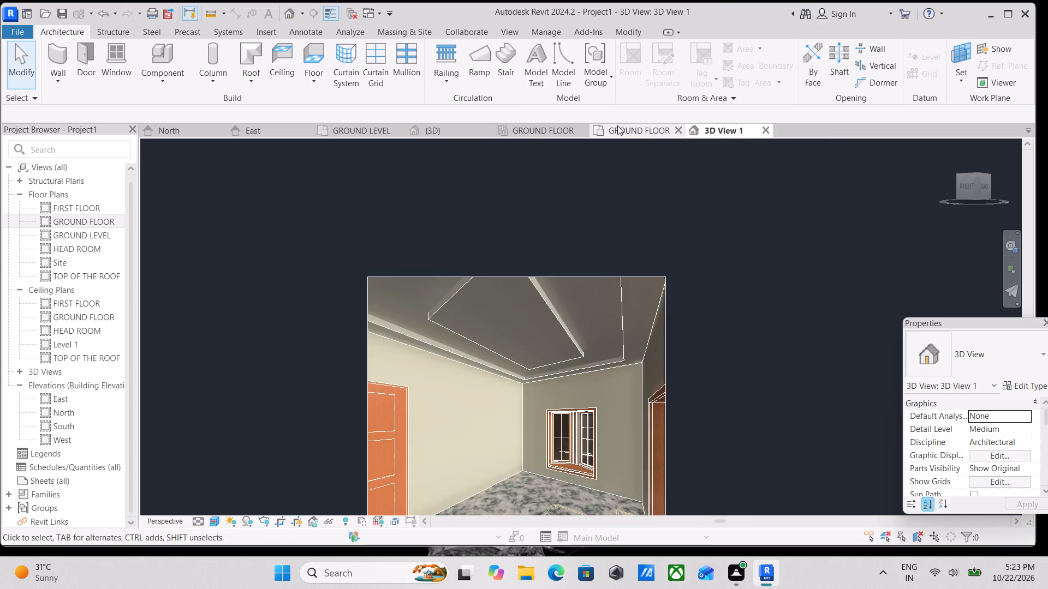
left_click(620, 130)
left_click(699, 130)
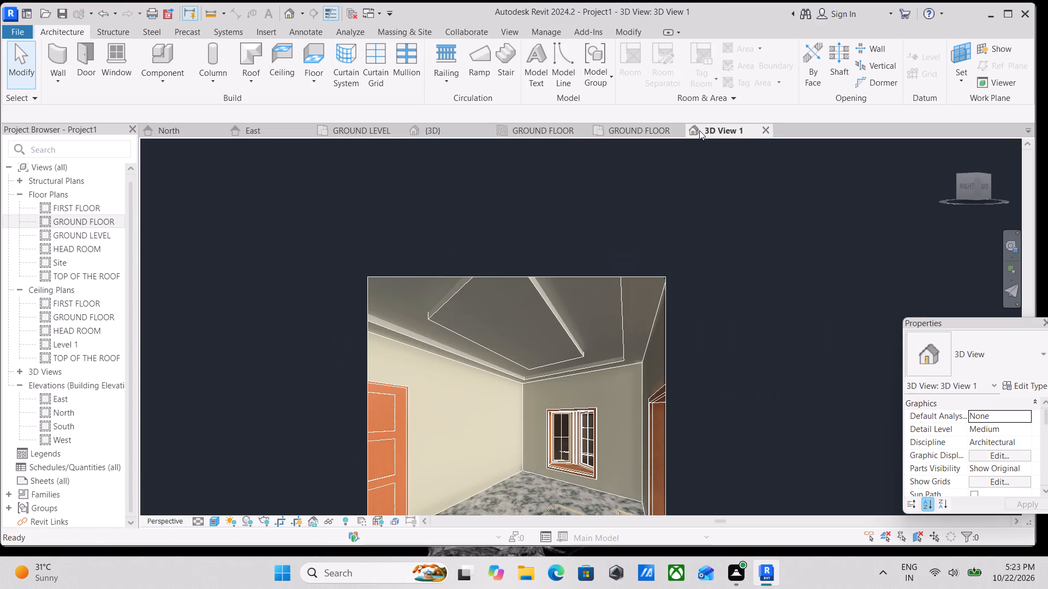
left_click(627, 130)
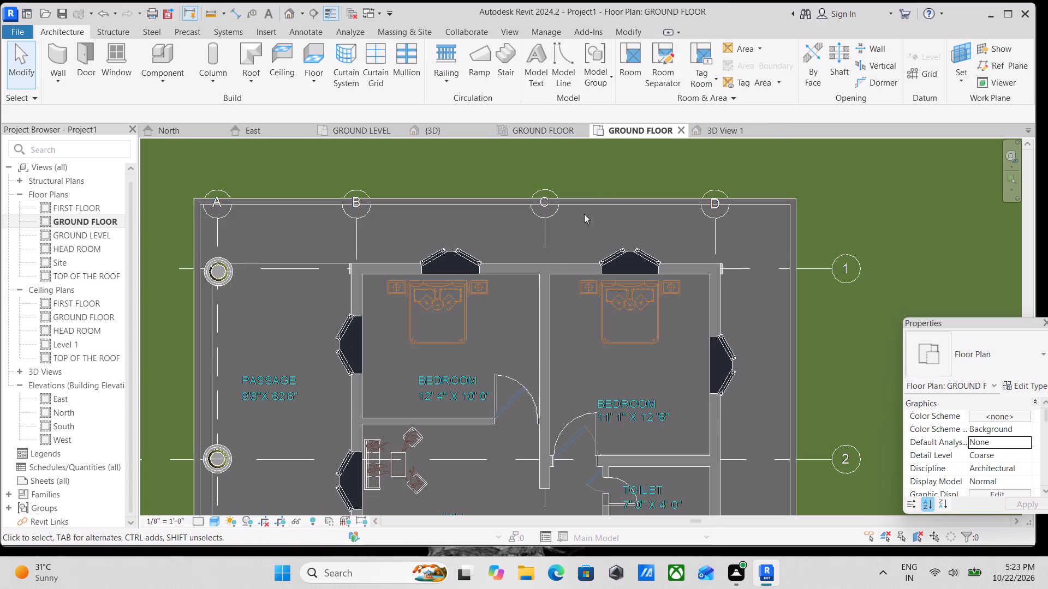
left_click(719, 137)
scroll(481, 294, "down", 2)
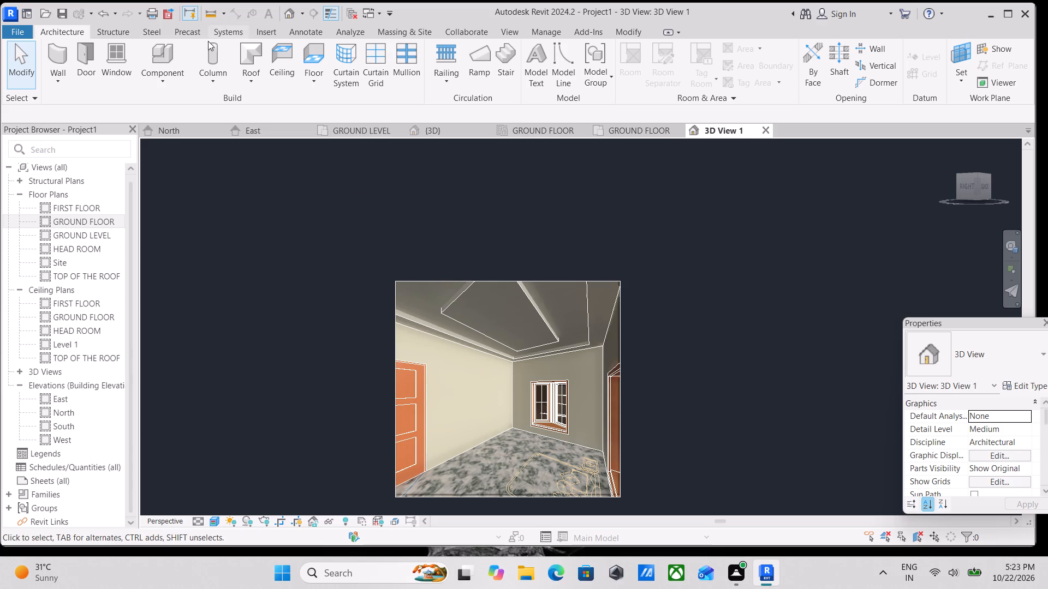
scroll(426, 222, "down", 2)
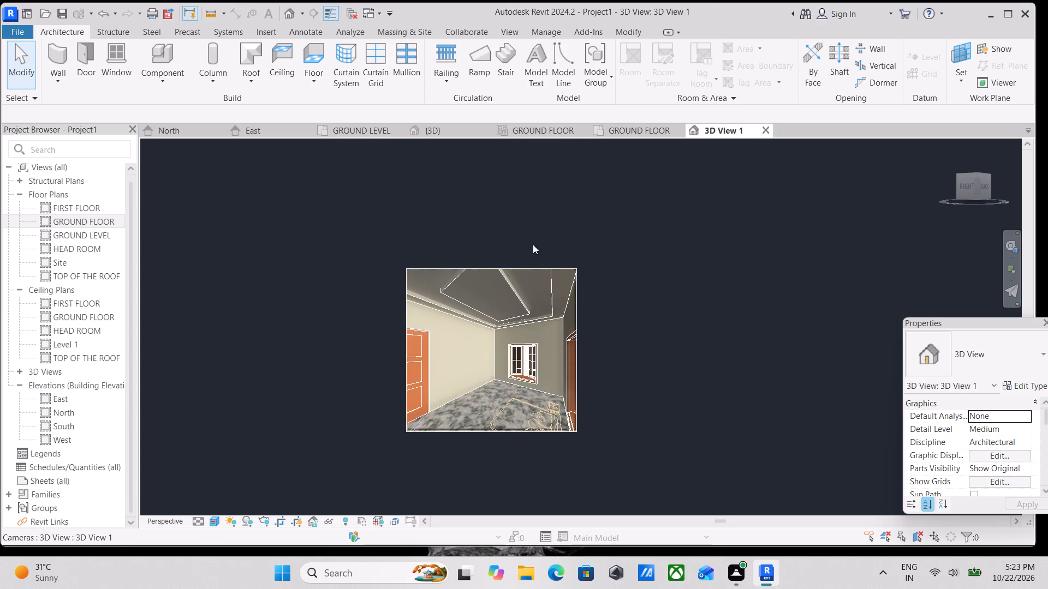
Switch to the GROUND FLOOR reflected ceiling plan and inspect the bedroom's compound ceiling outline.
left_click(626, 125)
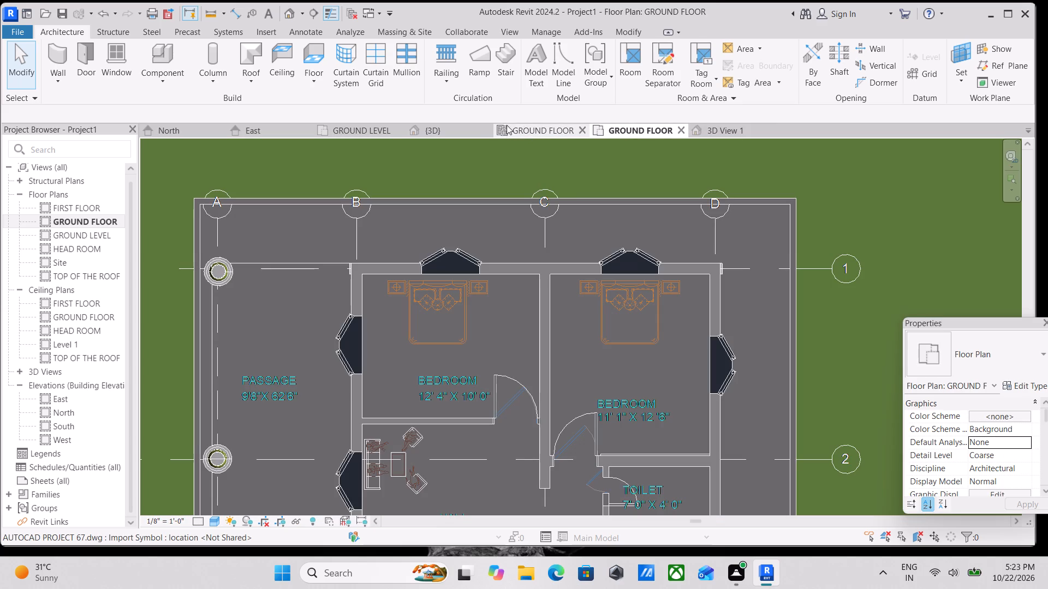
left_click(514, 123)
left_click(523, 131)
scroll(574, 351, "up", 3)
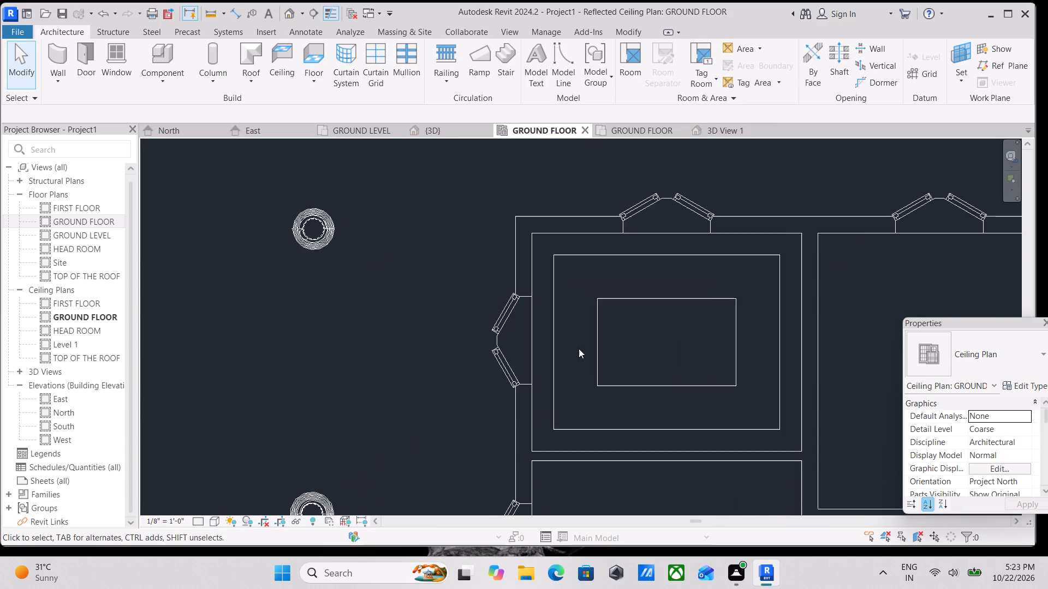
left_click(561, 254)
scroll(563, 254, "up", 2)
middle_click_drag(559, 254, 508, 264)
key("Escape")
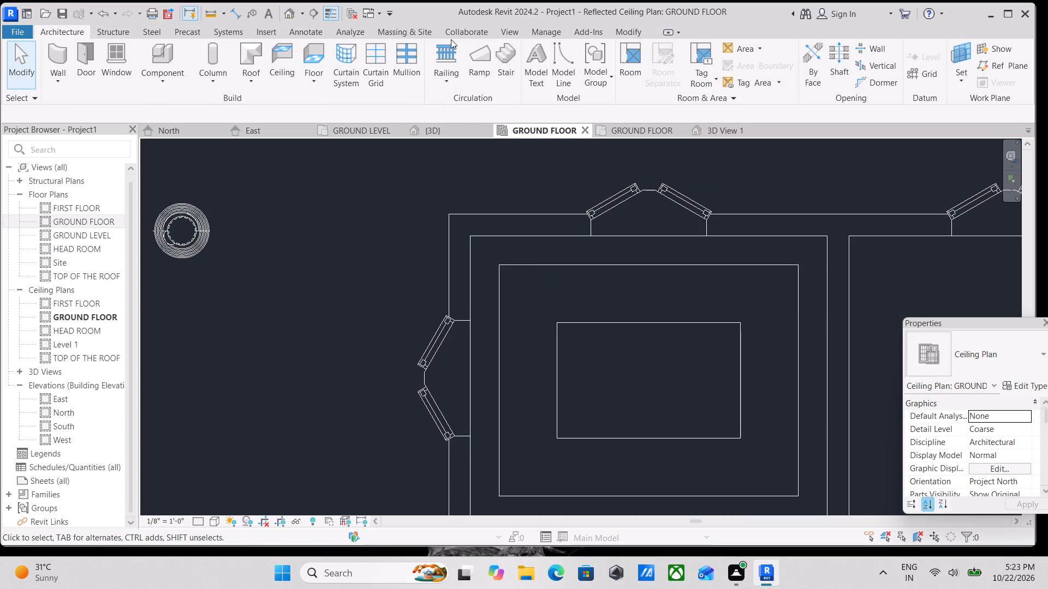
scroll(669, 37, "down", 2)
scroll(523, 77, "up", 2)
left_click(45, 29)
scroll(574, 67, "up", 2)
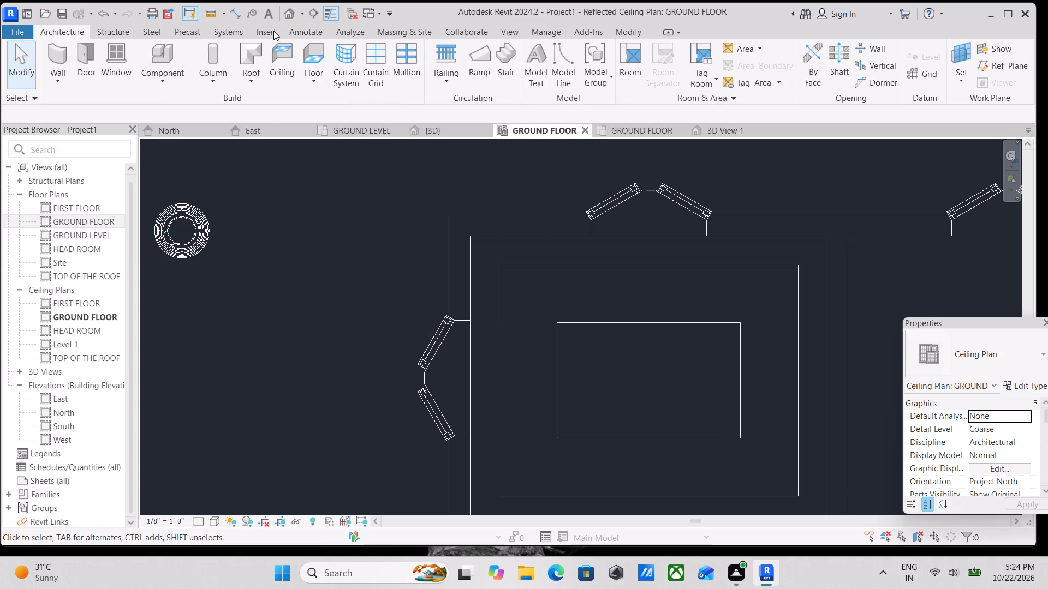
Start loading a family from the library and open the SHUBHAM CITY folder in Documents.
left_click(271, 31)
left_click(547, 67)
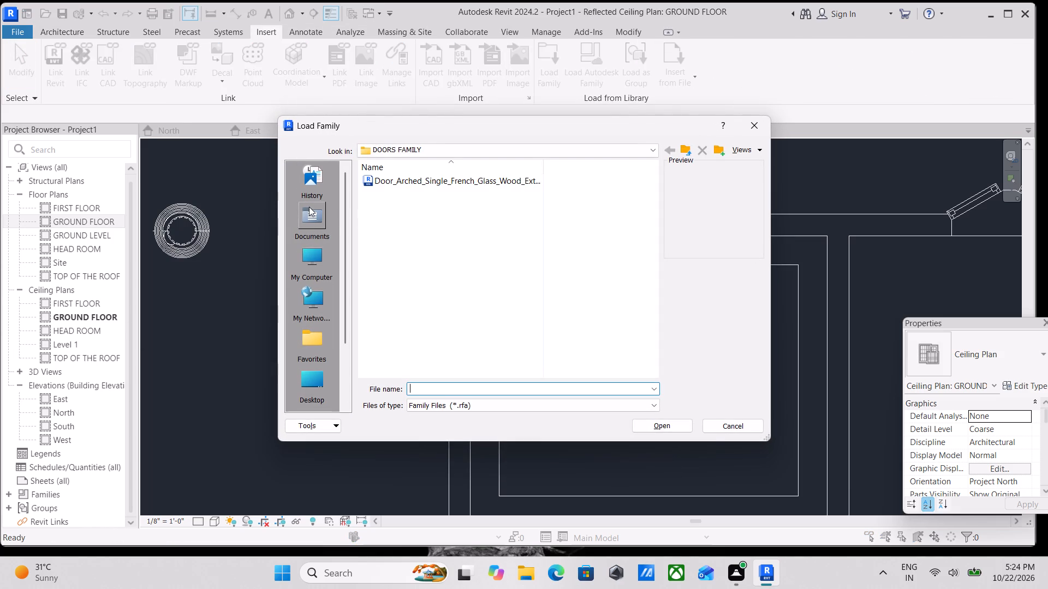
double_click(309, 207)
left_click(313, 181)
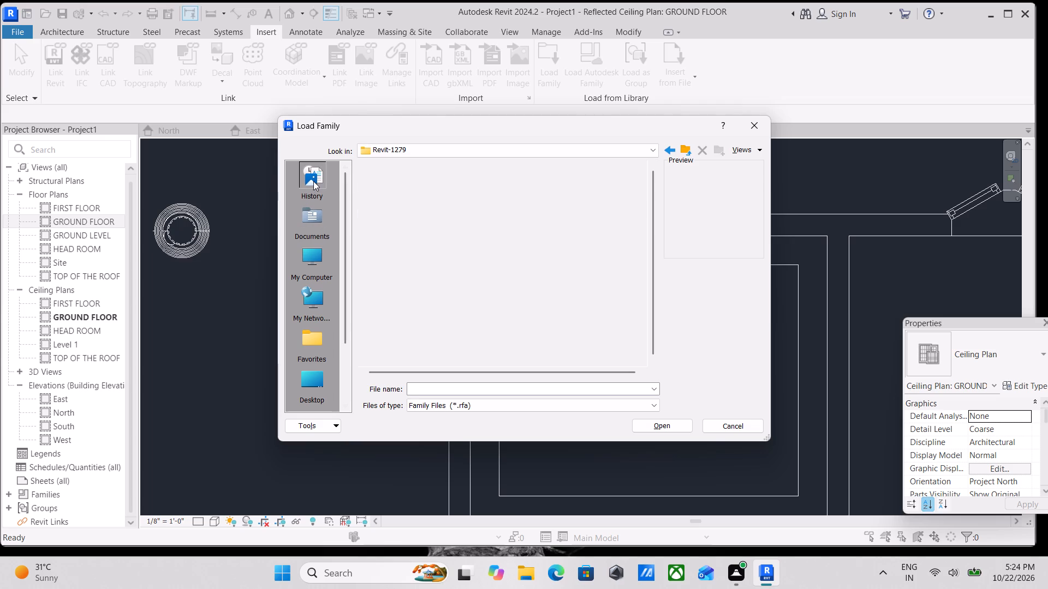
double_click(312, 216)
scroll(386, 215, "down", 1)
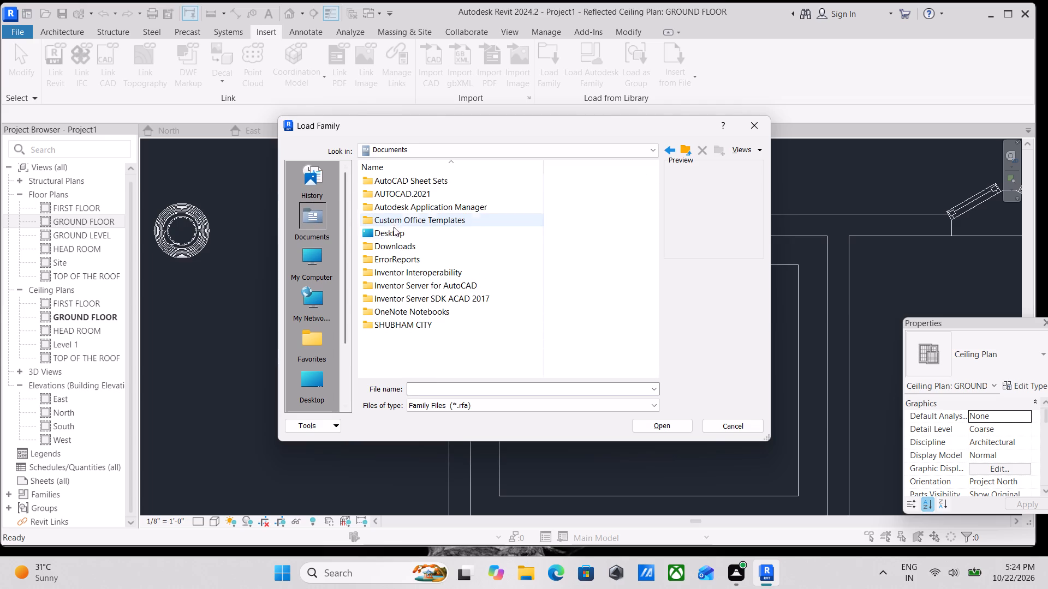
left_click(395, 234)
scroll(395, 234, "down", 4)
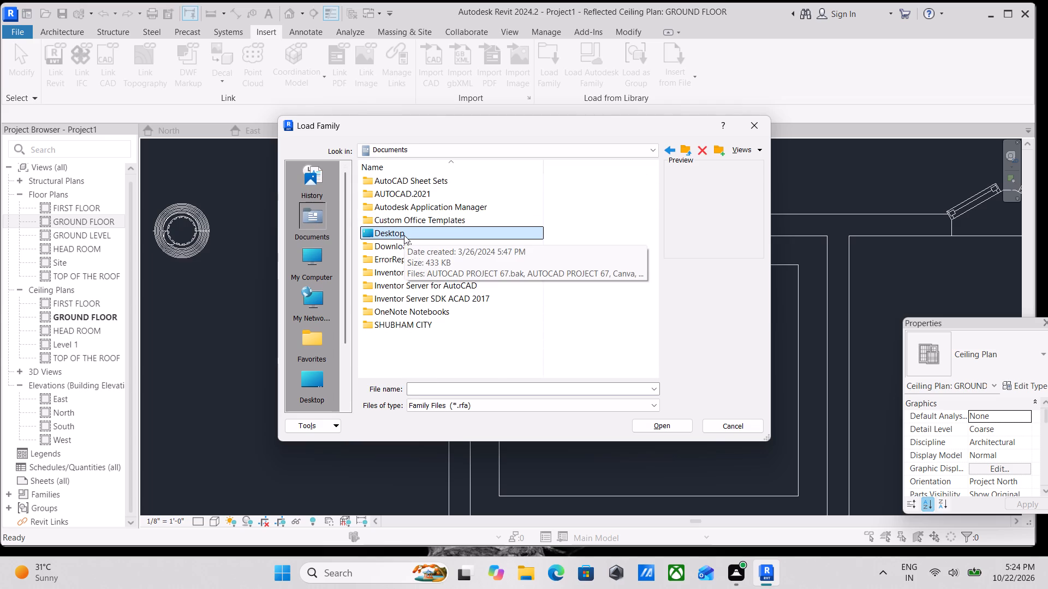
scroll(387, 239, "up", 3)
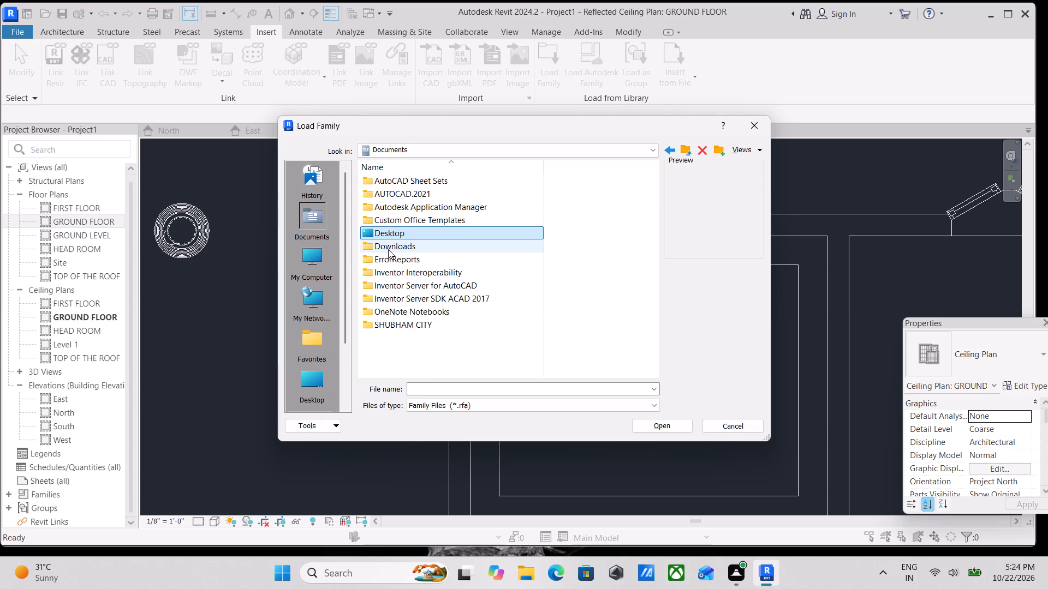
left_click(388, 249)
left_click(388, 229)
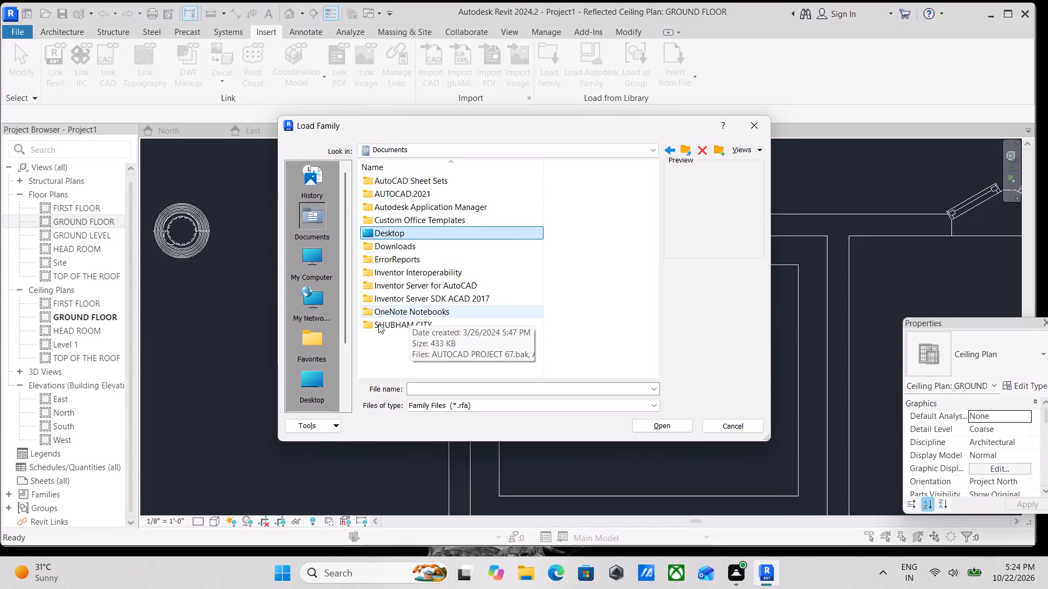
double_click(378, 324)
double_click(396, 183)
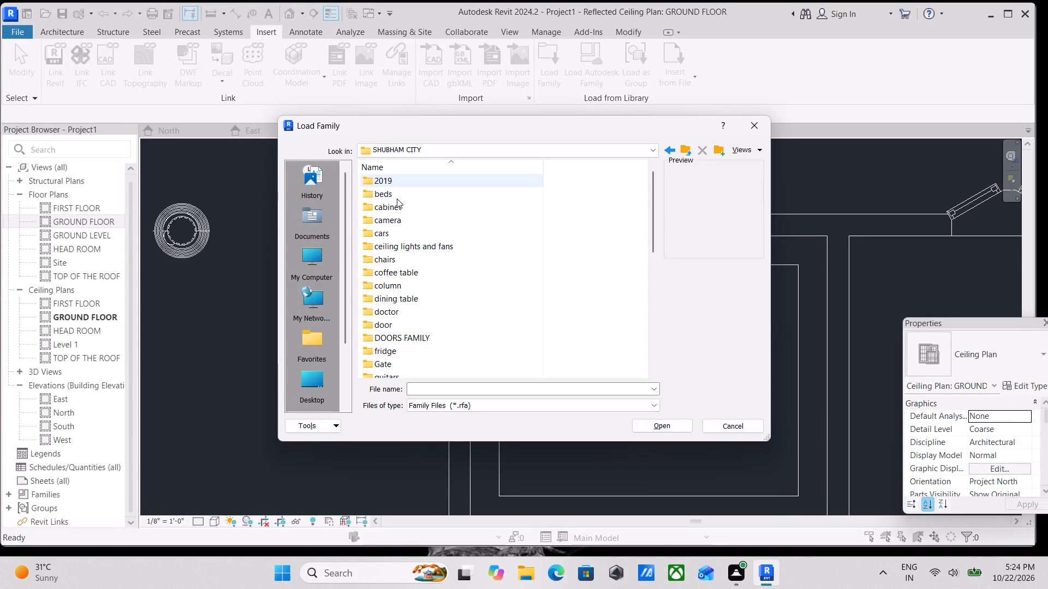
Look through the family category folders and open the one named ceiling lights and fans.
scroll(379, 247, "down", 3)
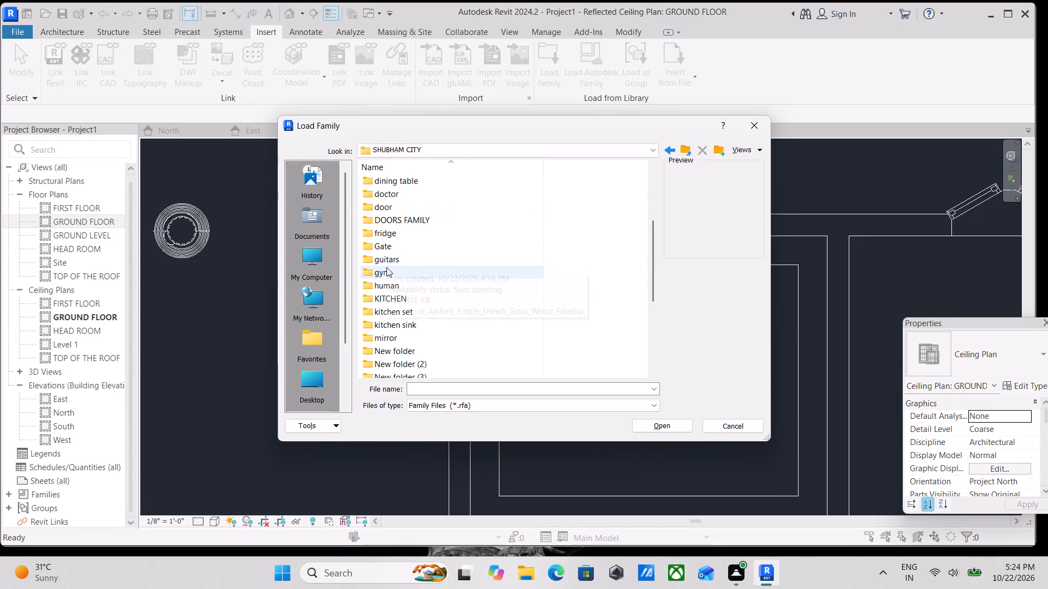
scroll(388, 268, "down", 1)
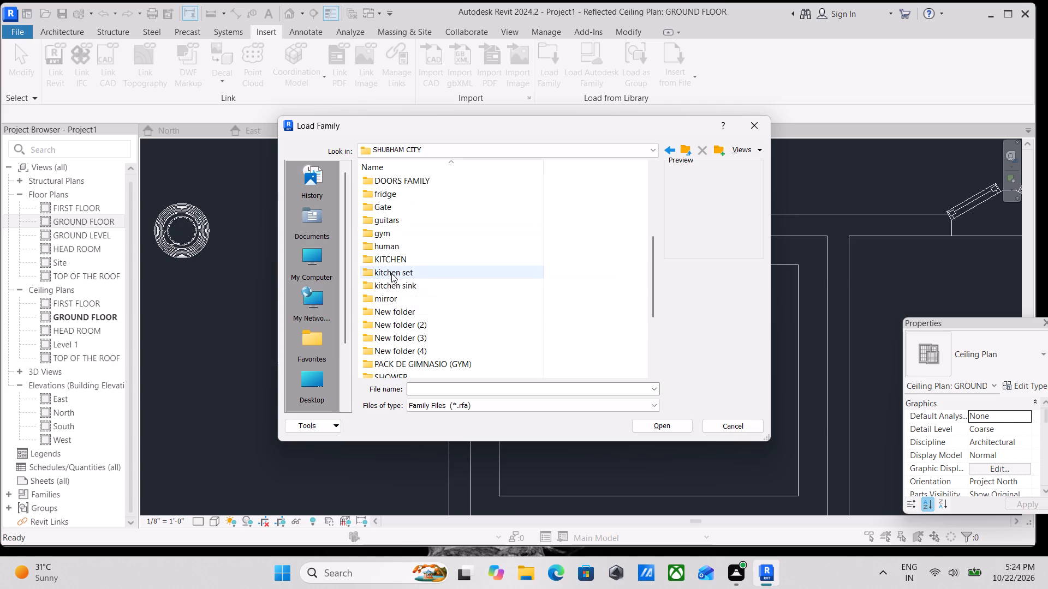
scroll(397, 301, "down", 4)
scroll(394, 296, "up", 1)
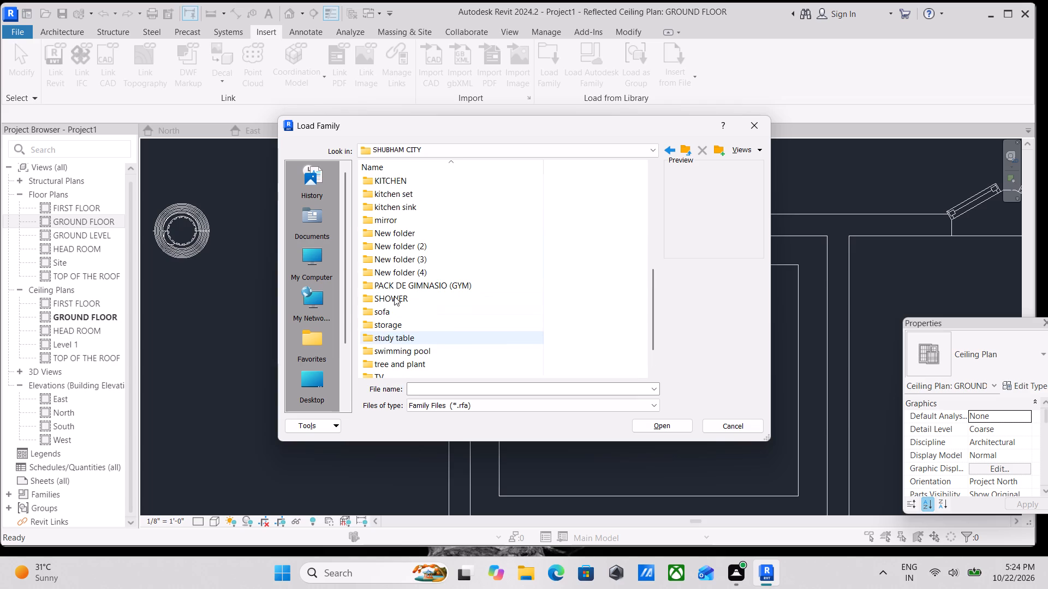
scroll(394, 296, "down", 1)
scroll(394, 296, "up", 3)
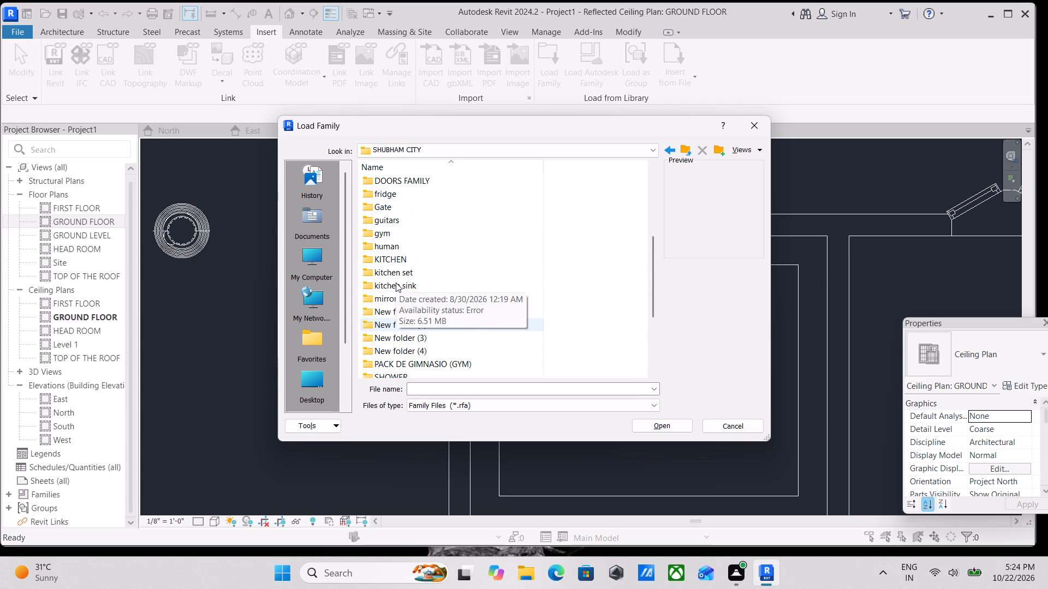
scroll(392, 274, "up", 4)
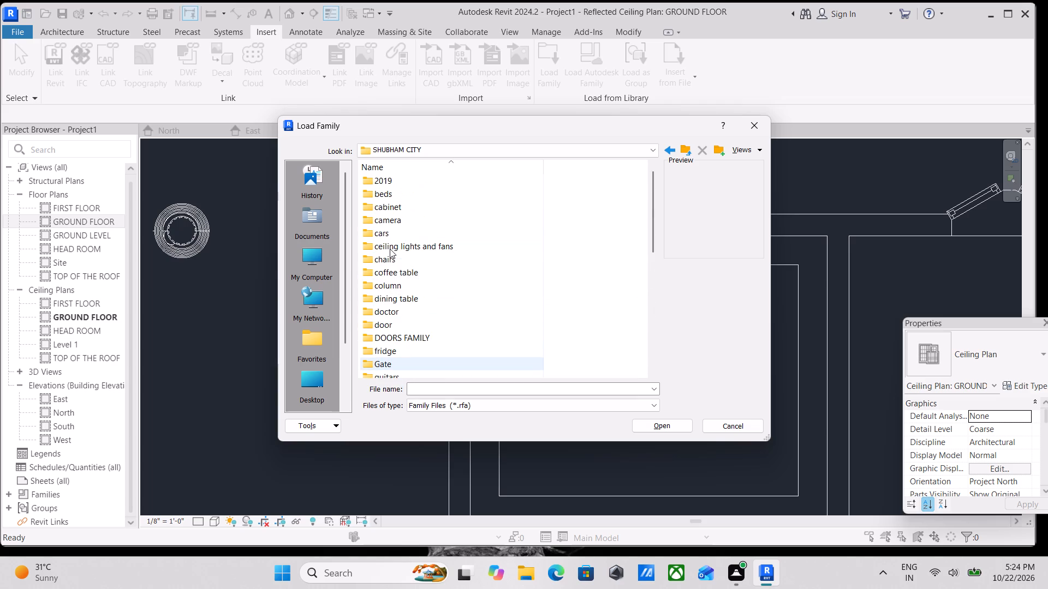
double_click(418, 247)
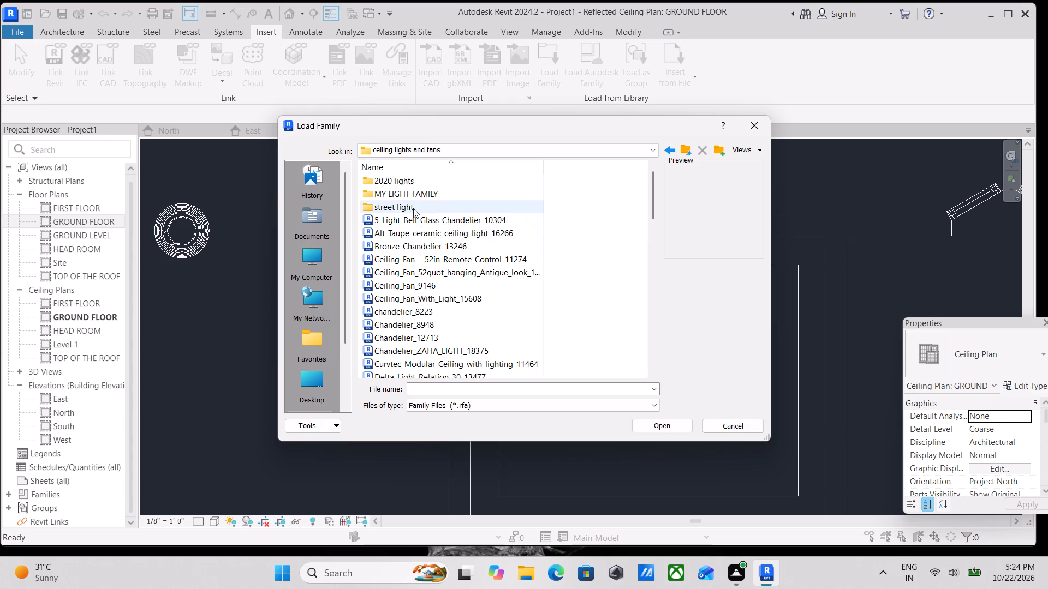
Preview the chandelier, ceramic ceiling light and ceiling fan families in the ceiling lights and fans folder.
left_click(388, 223)
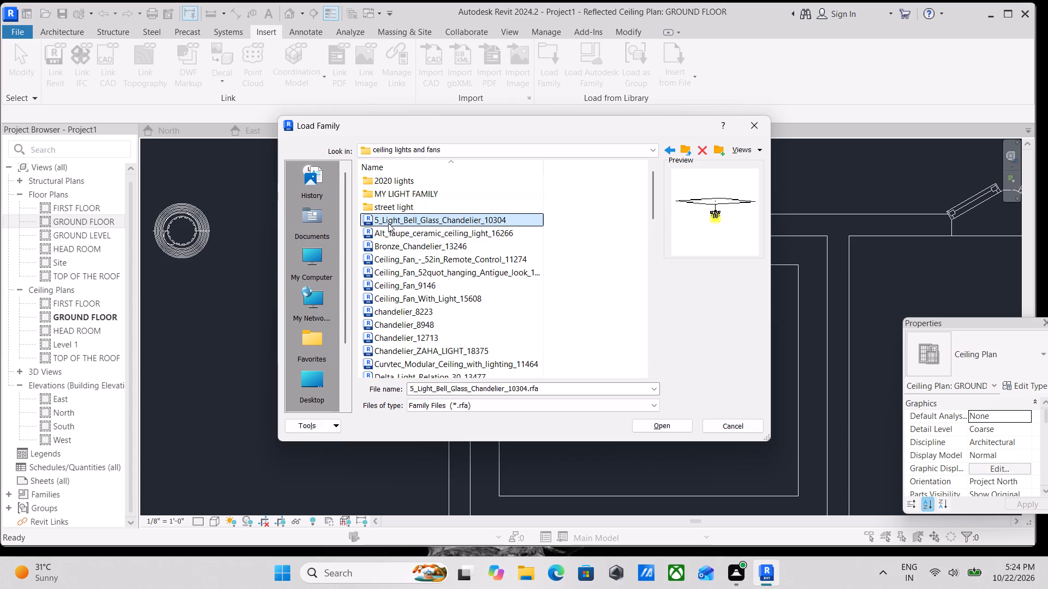
left_click(398, 242)
left_click(403, 235)
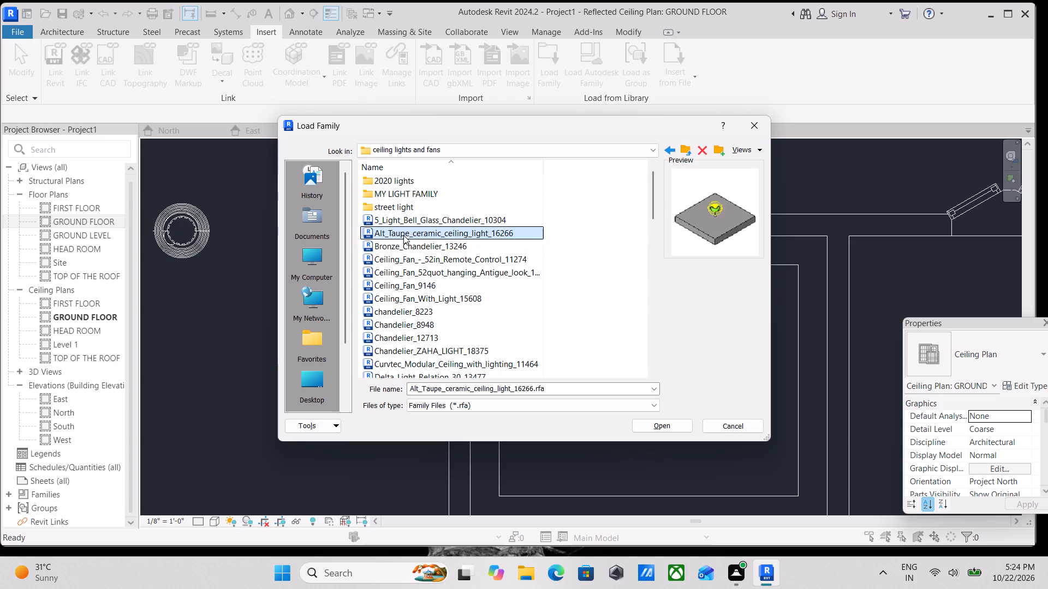
left_click(404, 254)
left_click(408, 274)
scroll(408, 275, "down", 1)
left_click(395, 257)
left_click(396, 247)
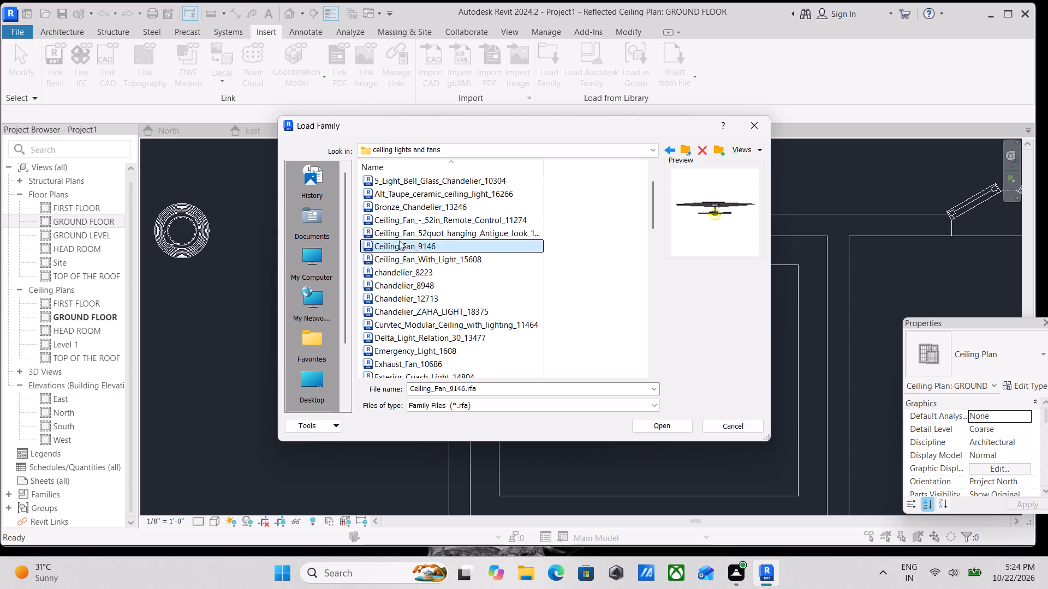
left_click(401, 233)
scroll(402, 303, "down", 1)
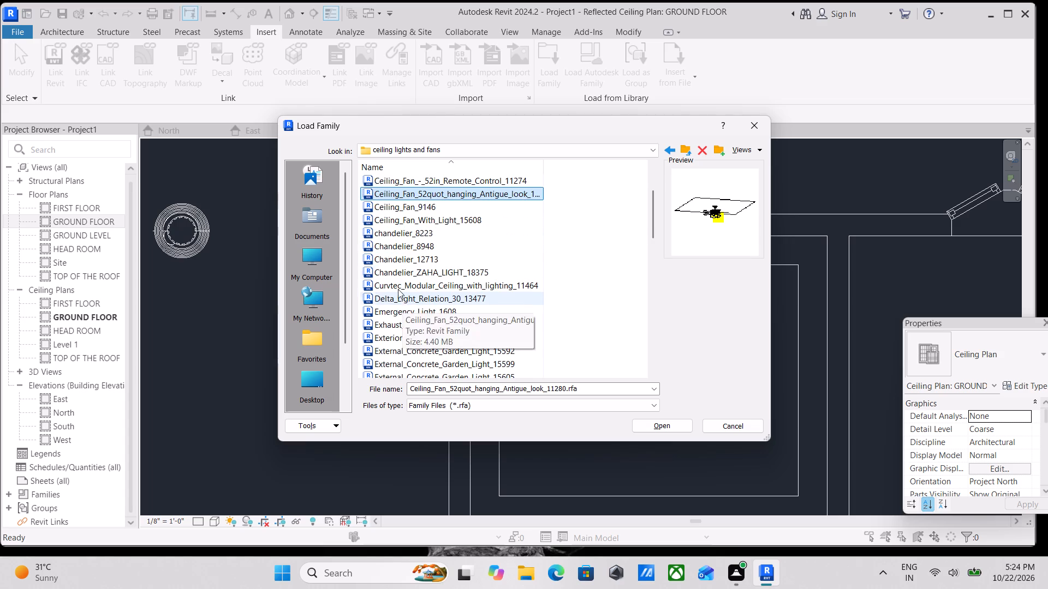
left_click(394, 264)
left_click(396, 242)
Preview the coach light, concrete garden light, floor light, external wall light and frame light families in the folder.
scroll(399, 248, "down", 2)
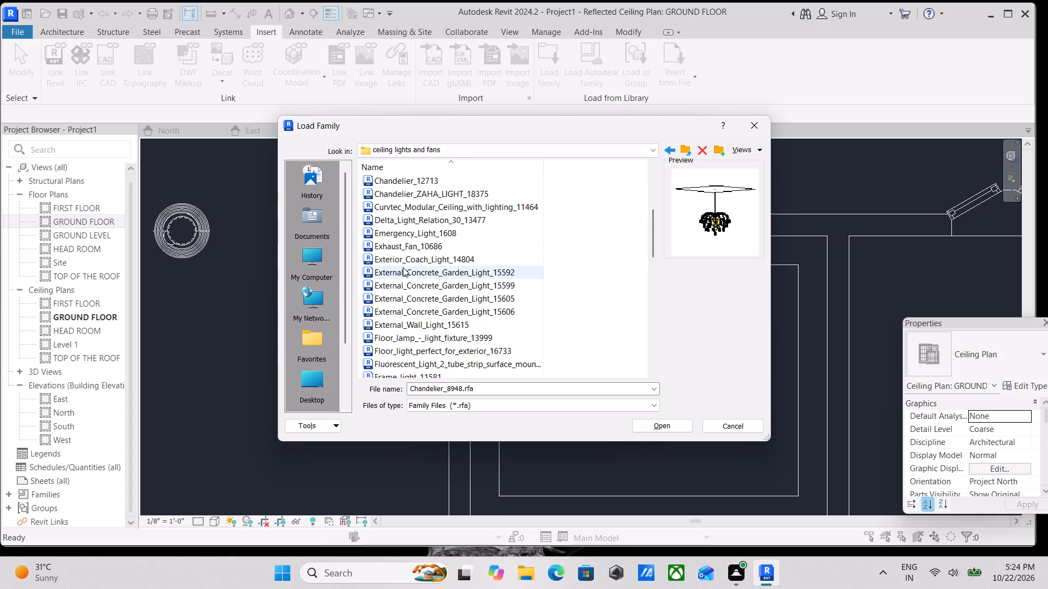
left_click(403, 267)
left_click(403, 258)
left_click(436, 304)
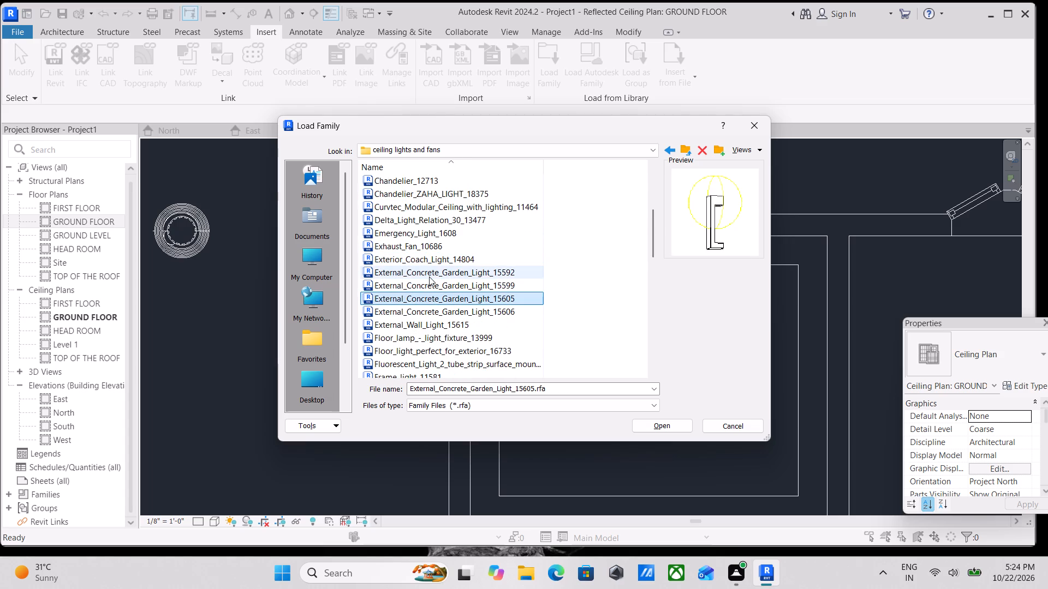
left_click(429, 275)
scroll(446, 315, "down", 2)
left_click(427, 277)
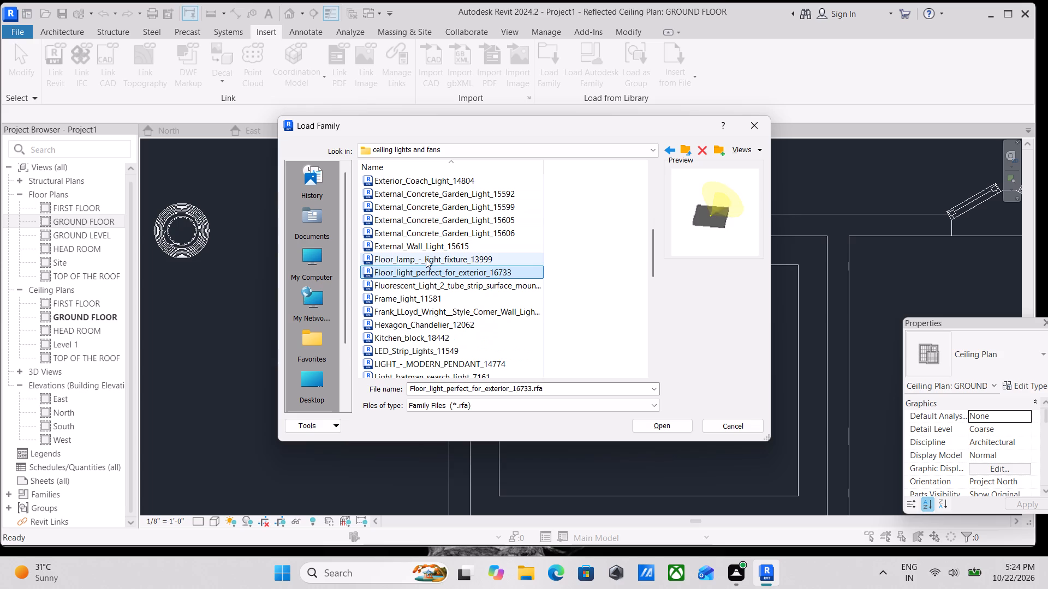
left_click(426, 259)
left_click(424, 239)
left_click(424, 247)
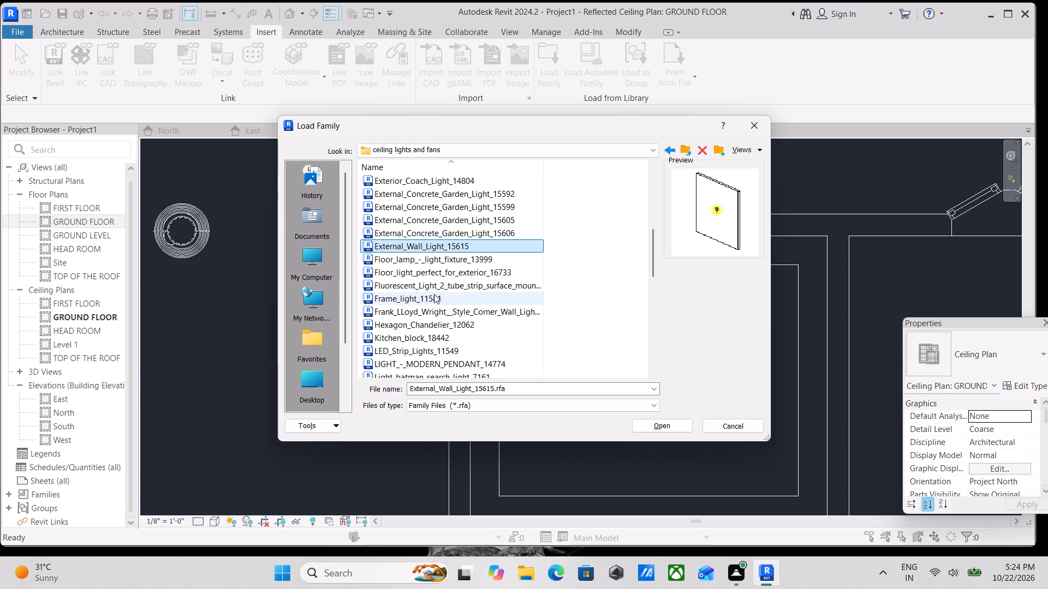
left_click(422, 298)
scroll(424, 296, "down", 2)
middle_click_drag(424, 296, 427, 254)
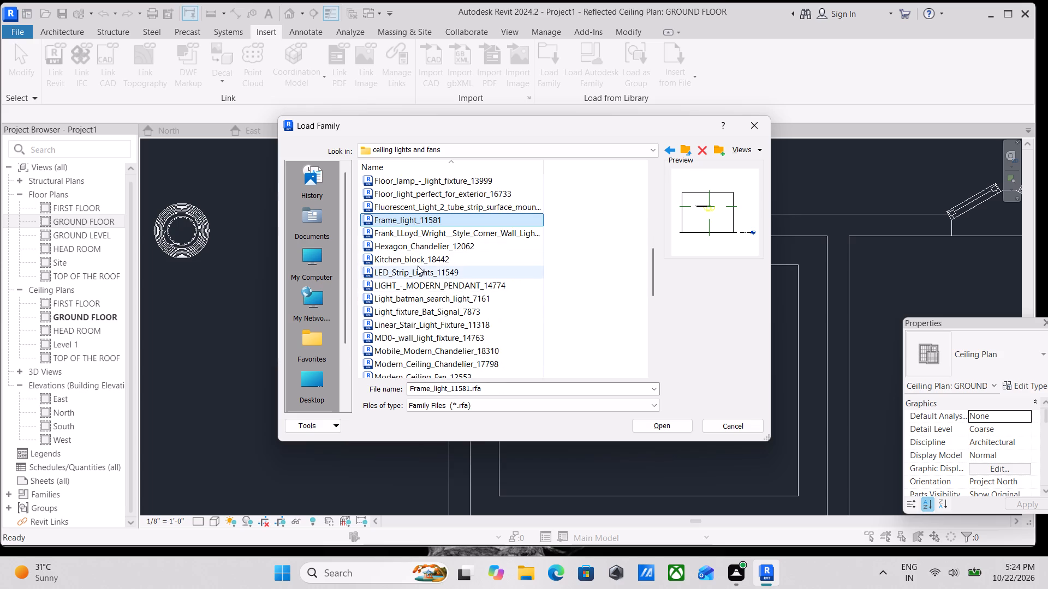
Preview the LED strip, modern pendant, bat signal, modern chandelier and MD0 wall light families.
left_click(418, 266)
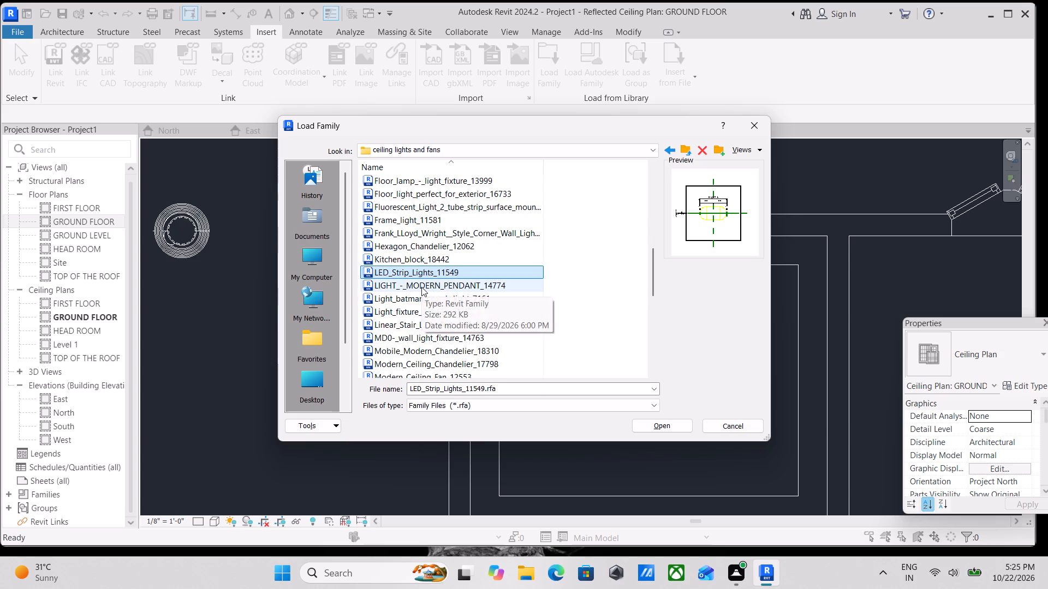
left_click(421, 287)
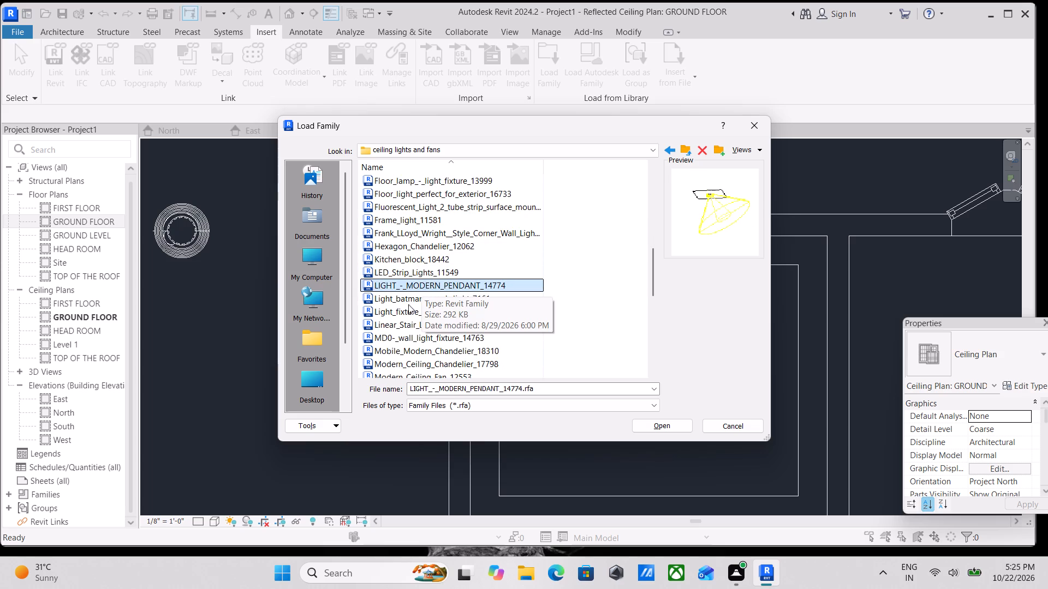
left_click(389, 301)
left_click(391, 308)
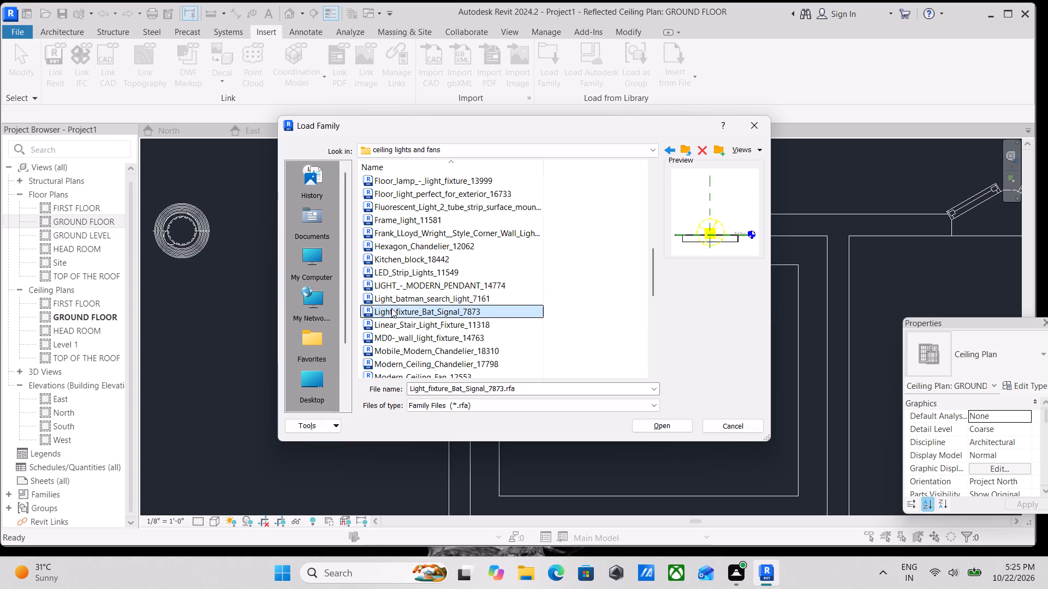
scroll(393, 310, "down", 2)
left_click(406, 304)
left_click(408, 285)
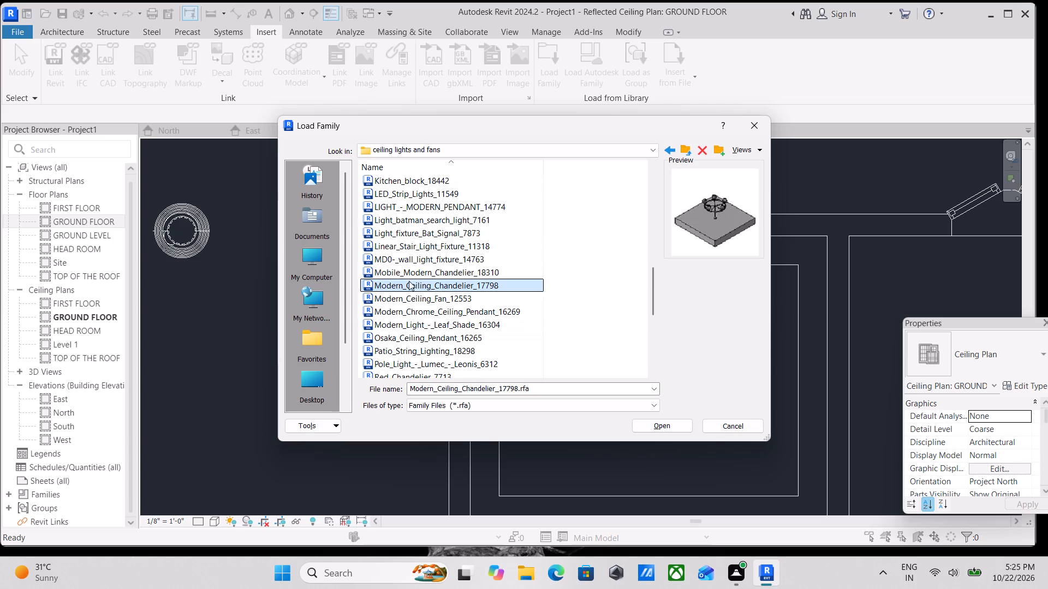
left_click(409, 274)
left_click(411, 260)
scroll(412, 284, "down", 4)
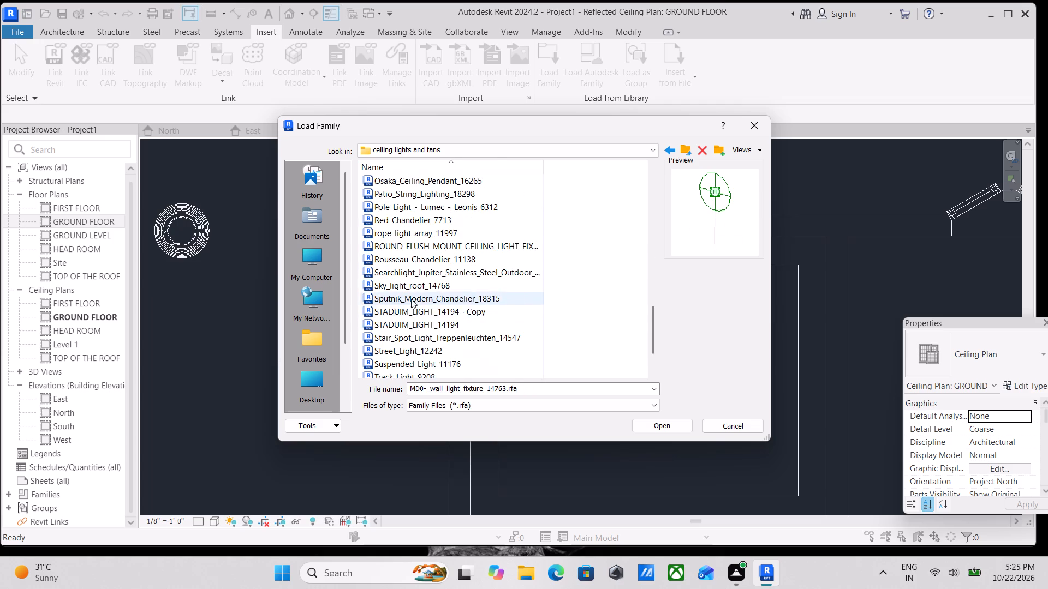
Preview the stadium light, Sputnik chandelier, Jupiter searchlight, Osaka pendant and patio string lighting families.
left_click(417, 324)
left_click(419, 302)
left_click(419, 267)
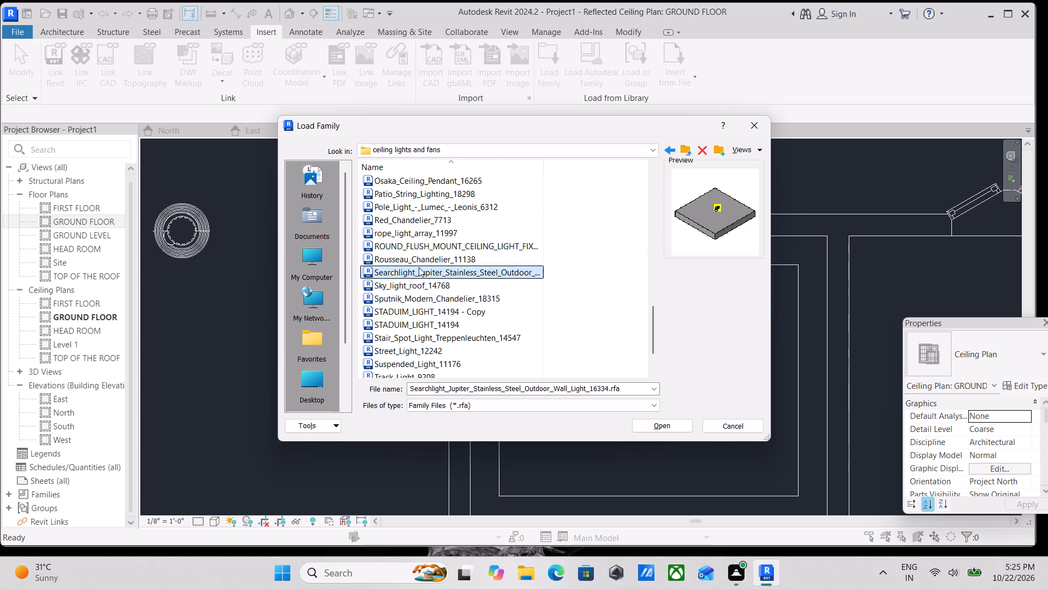
scroll(419, 257, "up", 2)
left_click(419, 257)
left_click(412, 269)
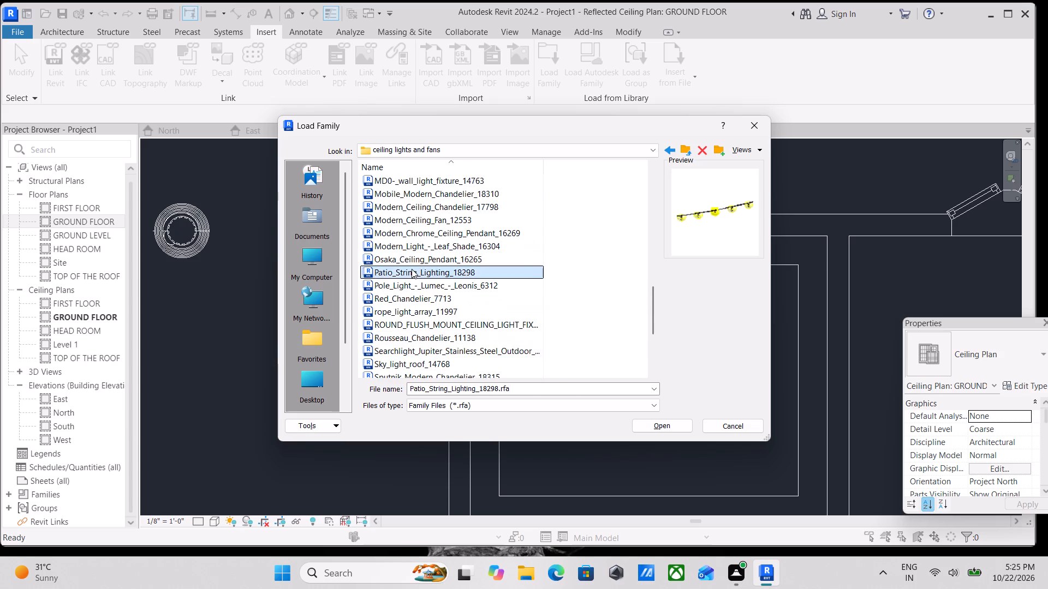
scroll(412, 269, "down", 2)
scroll(395, 334, "down", 3)
Preview the families near the end of the folder, including tube, wall, track, suspended, street, stair spot and skylight models.
left_click(395, 334)
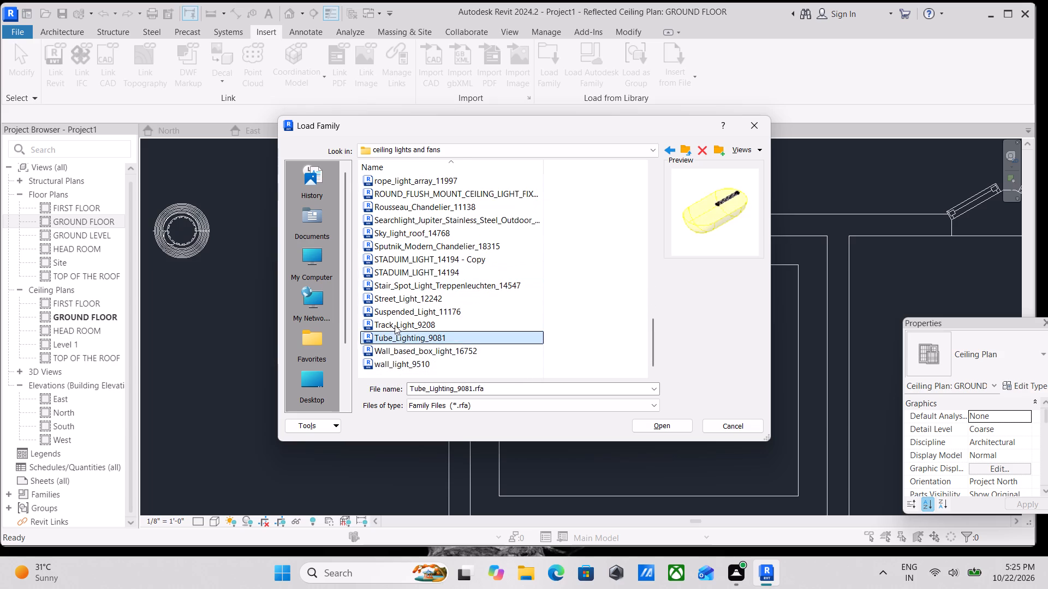
left_click(395, 323)
scroll(395, 323, "down", 3)
left_click(378, 361)
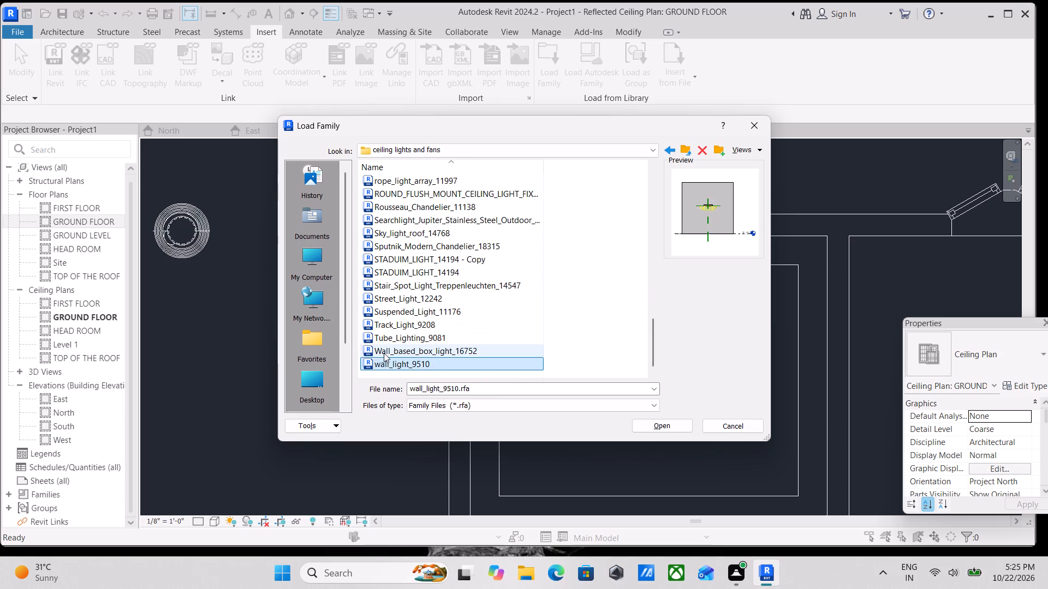
left_click(384, 353)
left_click(383, 339)
left_click(384, 319)
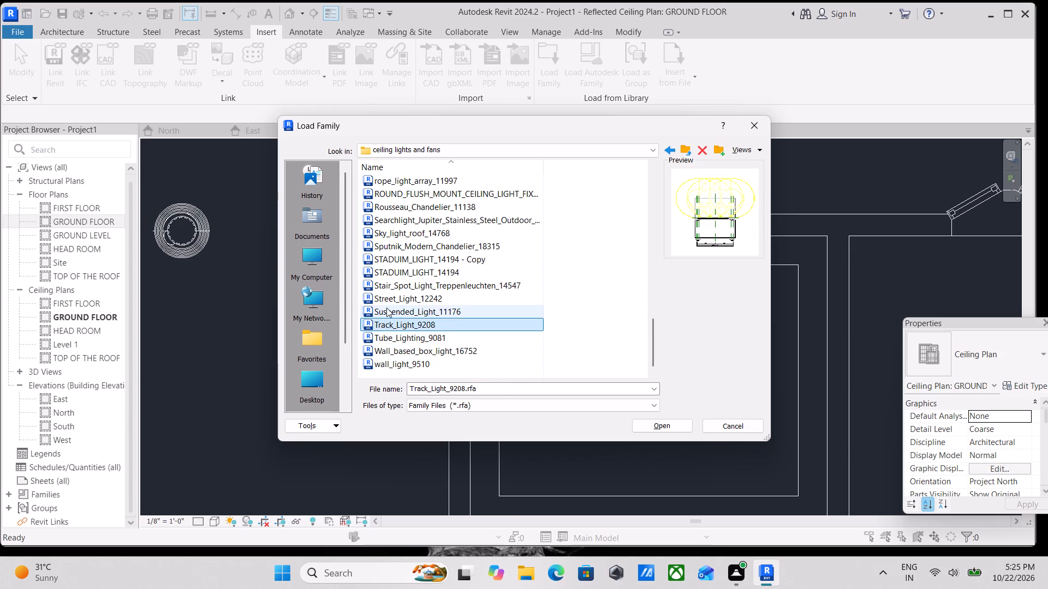
left_click(387, 309)
left_click(389, 296)
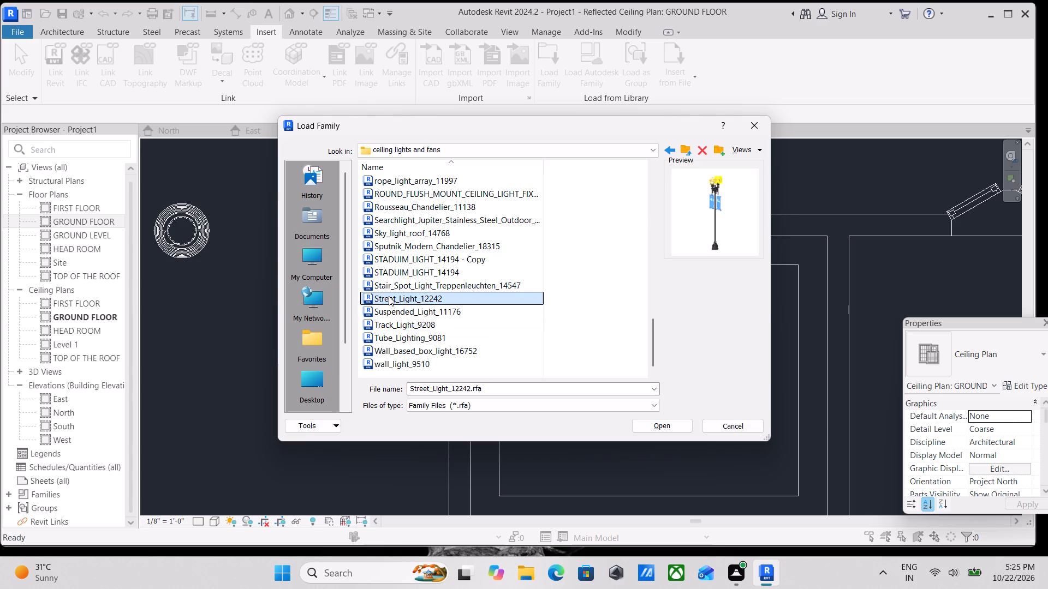
left_click(400, 285)
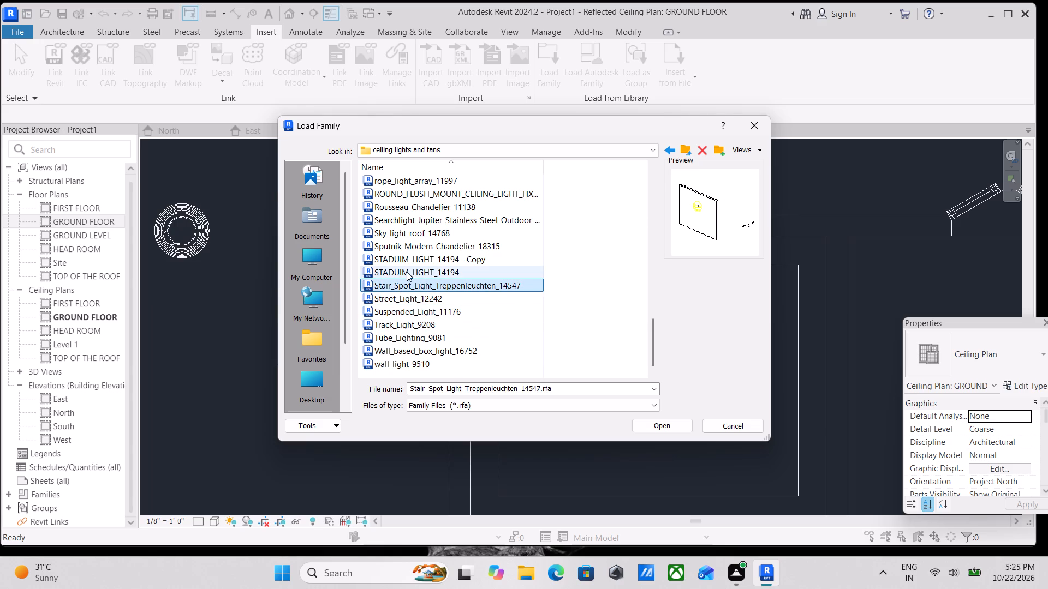
left_click(407, 272)
left_click(408, 262)
left_click(416, 245)
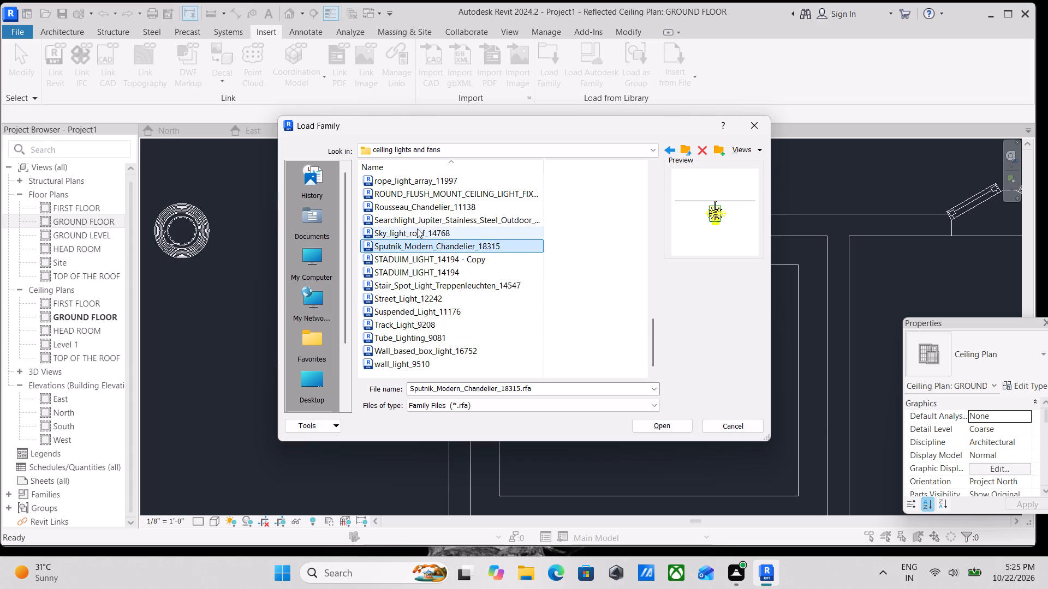
left_click(413, 232)
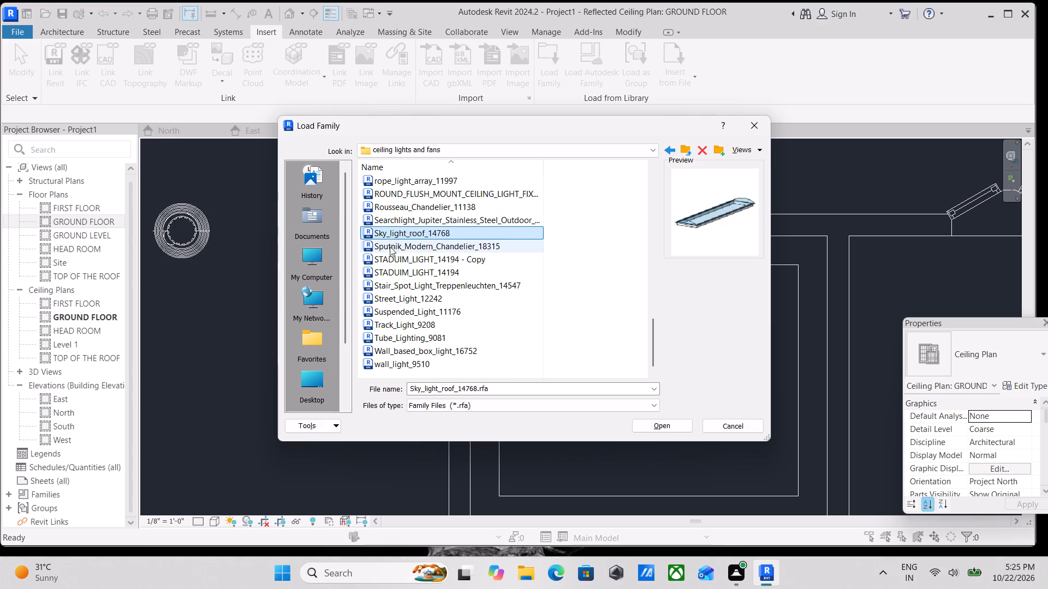
Preview the searchlight, Rousseau chandelier, round flush mount, rope light, red chandelier and pole light families.
scroll(386, 250, "up", 1)
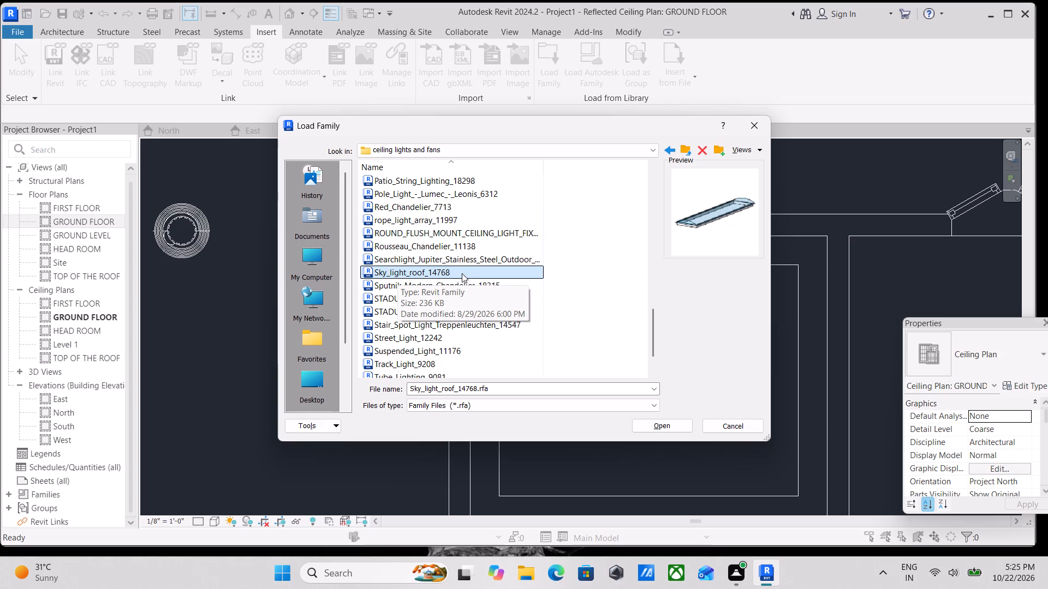
left_click(397, 260)
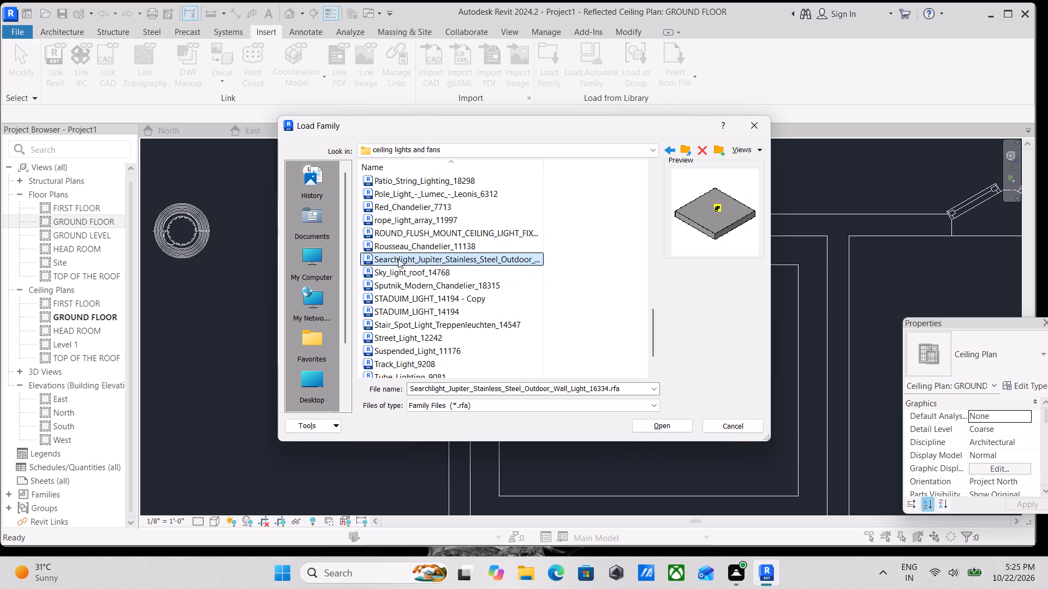
left_click(401, 247)
left_click(401, 237)
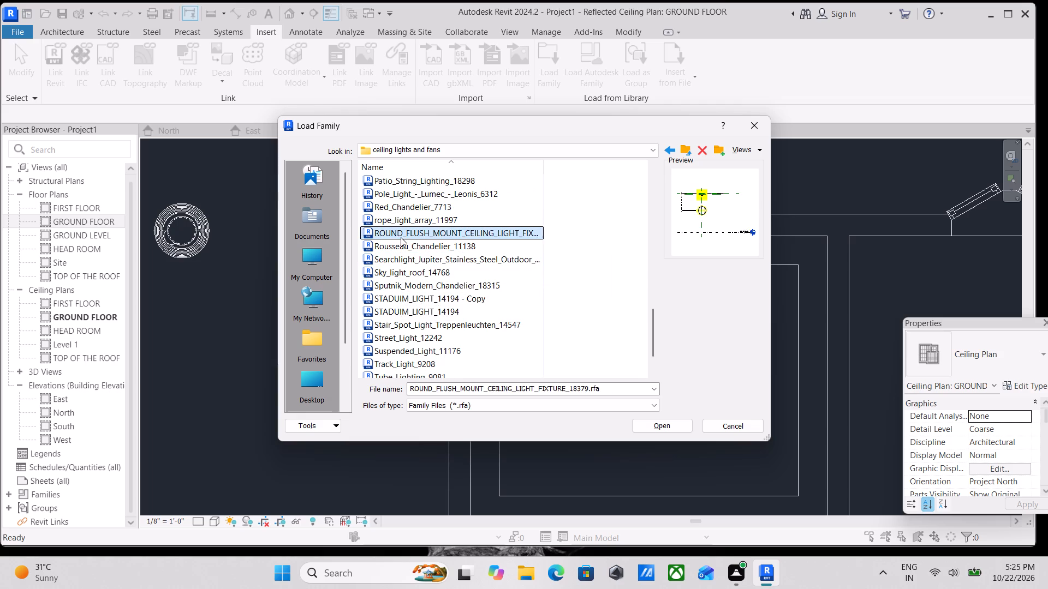
left_click(401, 224)
left_click(403, 202)
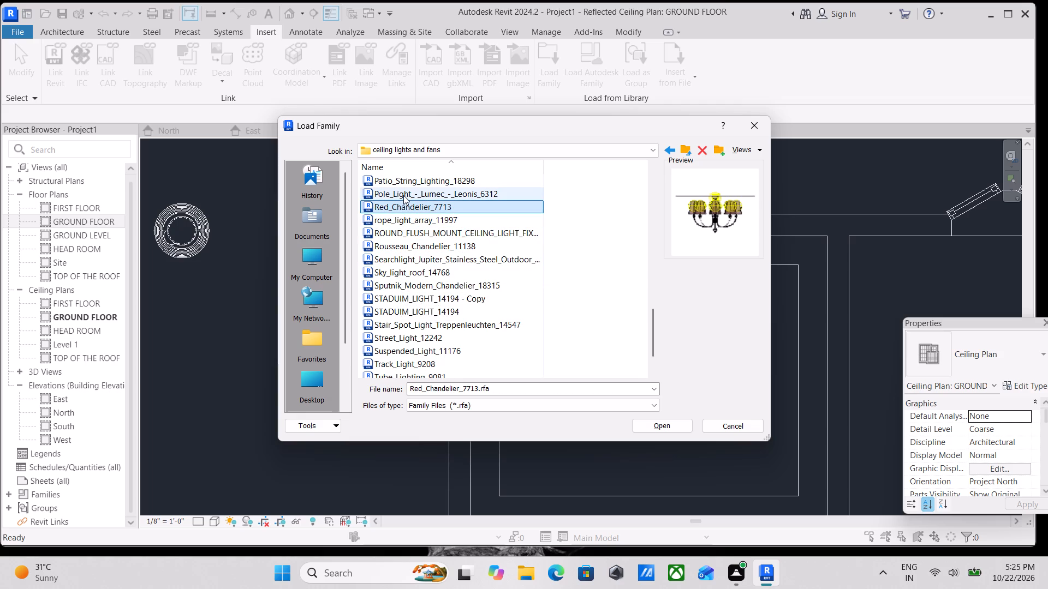
left_click(403, 194)
Load the Patio_String_Lighting_18298 family into the project.
left_click(400, 177)
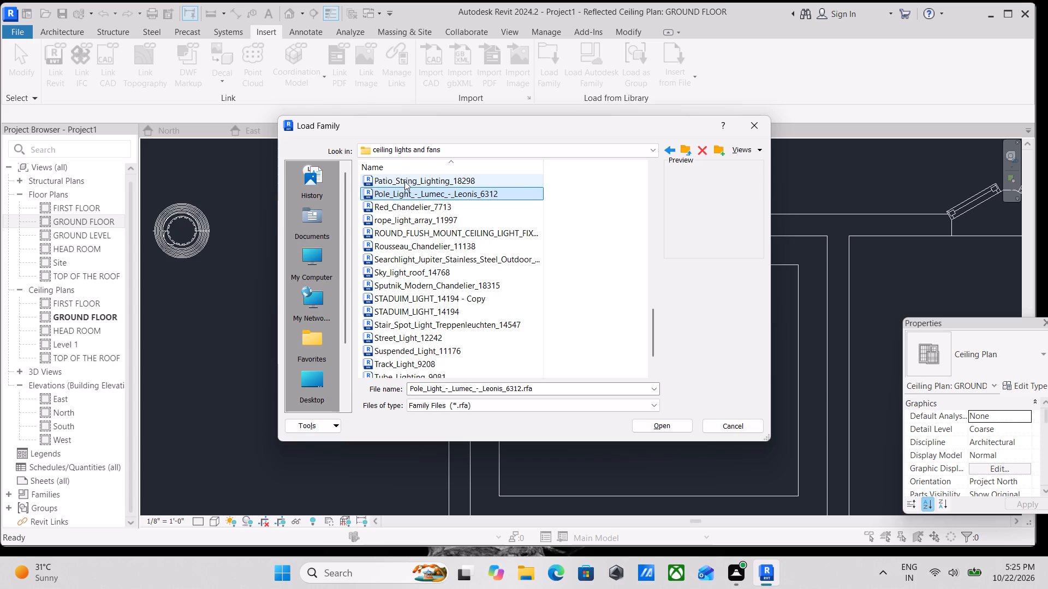
scroll(404, 181, "up", 1)
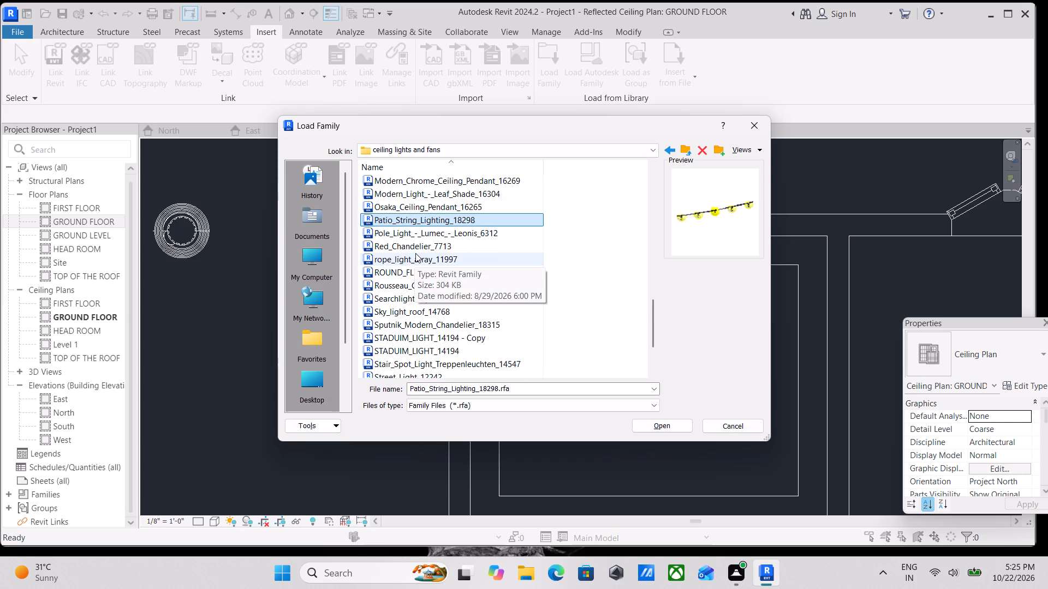
left_click(645, 424)
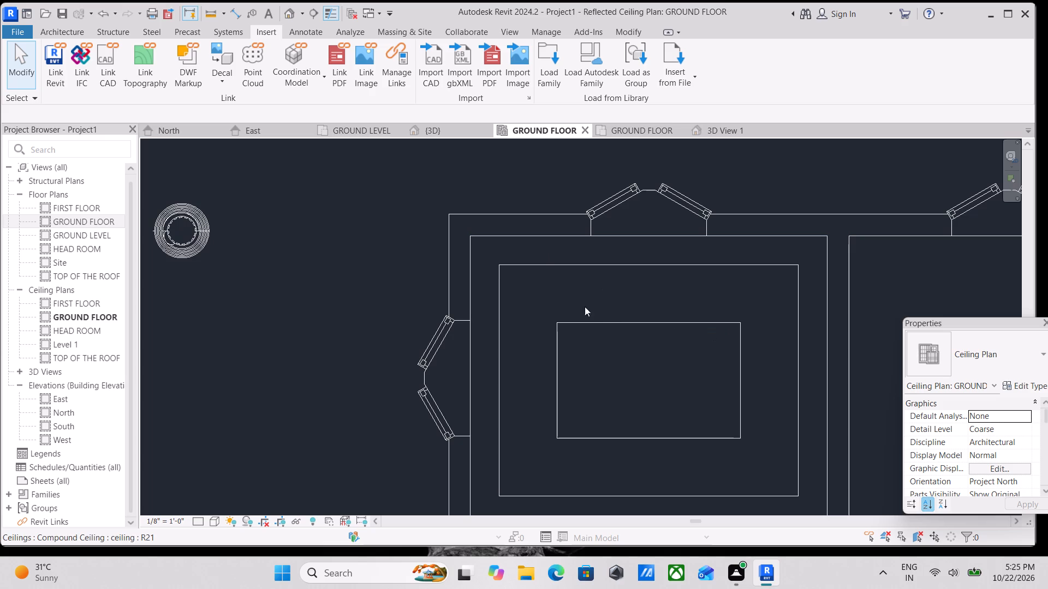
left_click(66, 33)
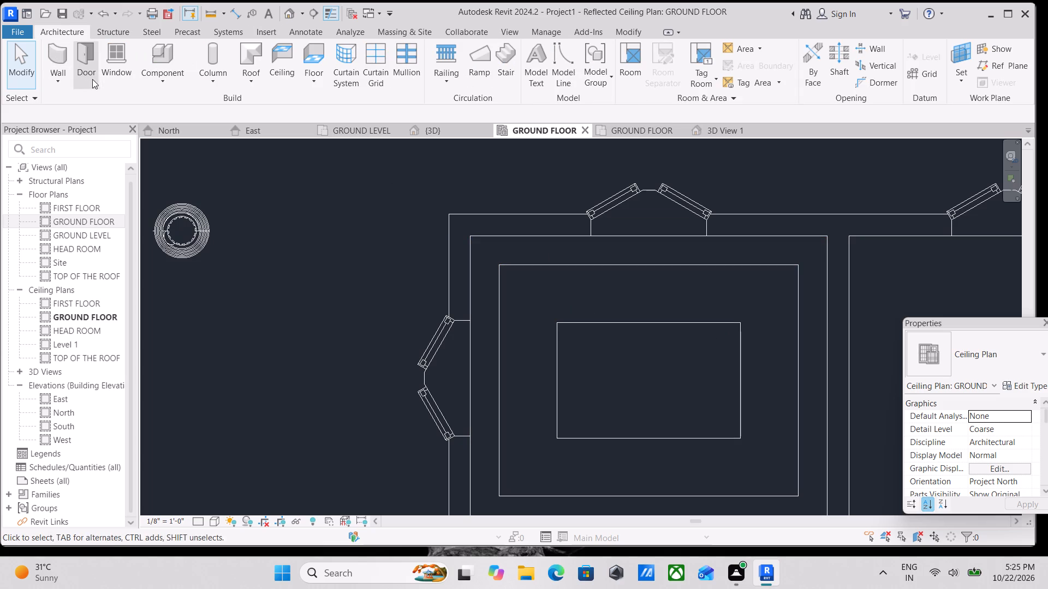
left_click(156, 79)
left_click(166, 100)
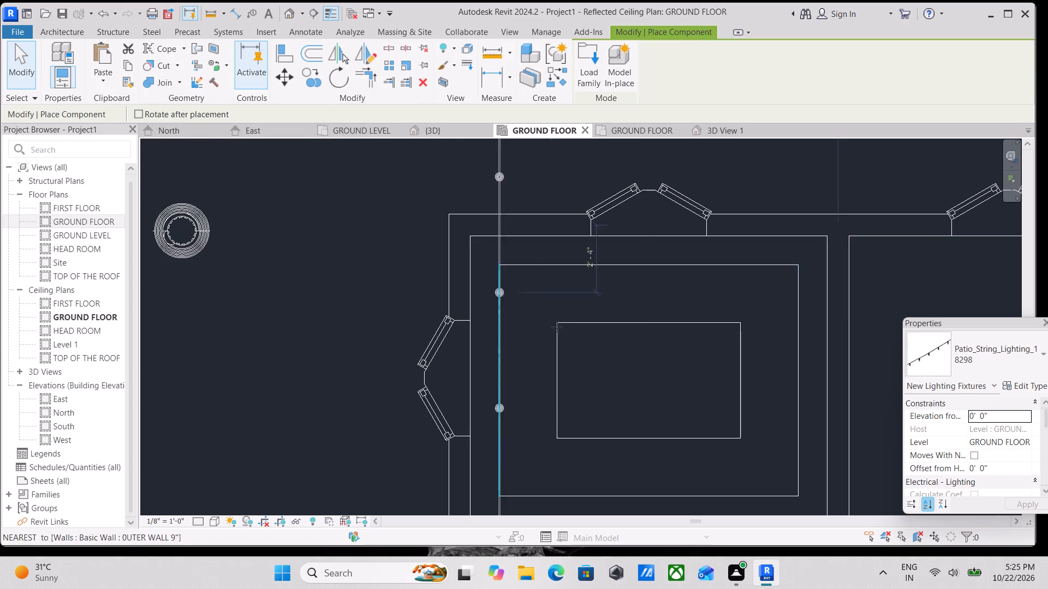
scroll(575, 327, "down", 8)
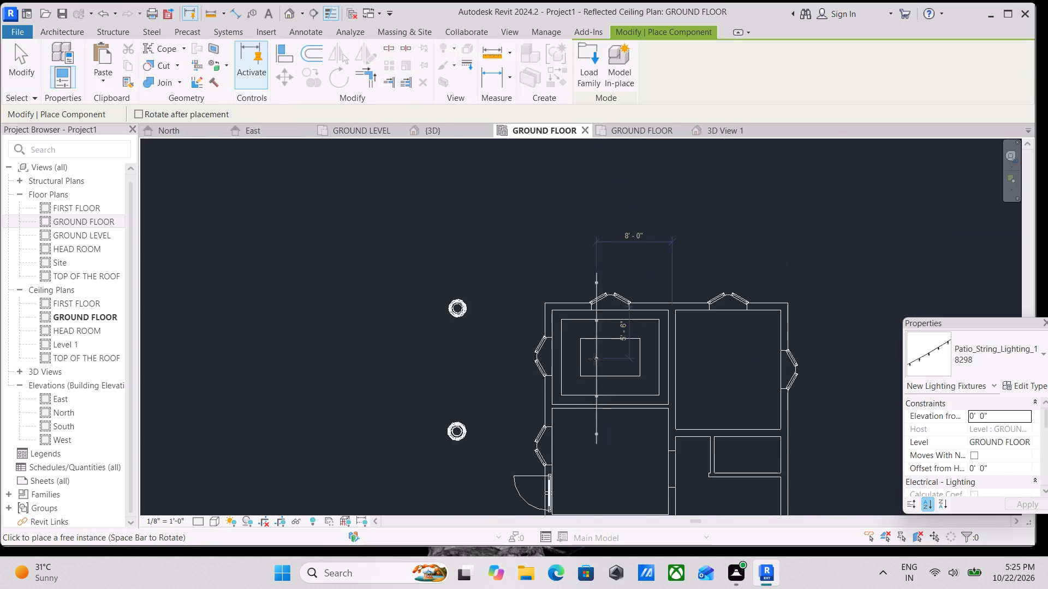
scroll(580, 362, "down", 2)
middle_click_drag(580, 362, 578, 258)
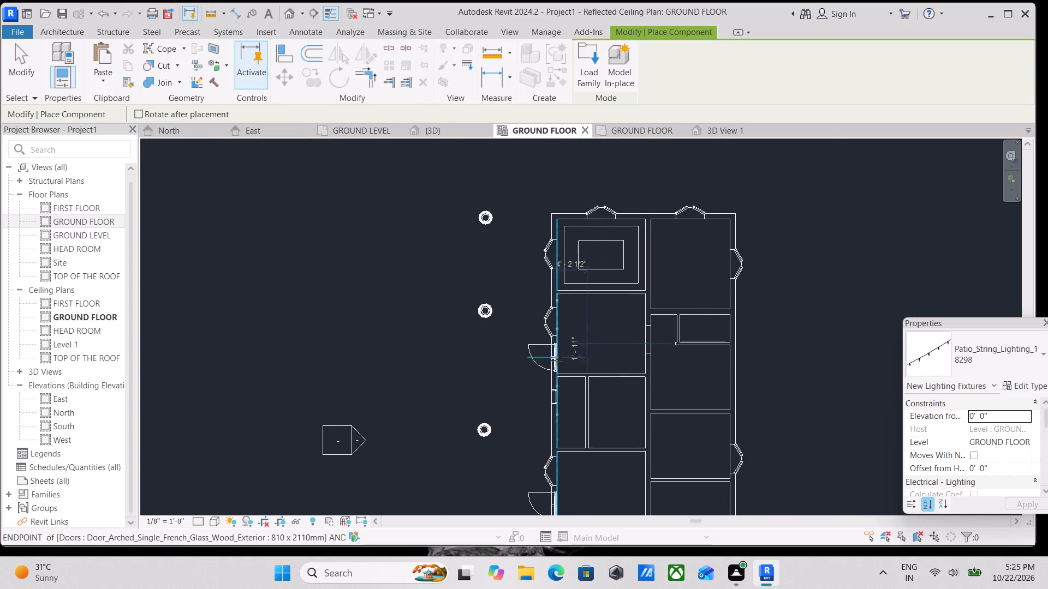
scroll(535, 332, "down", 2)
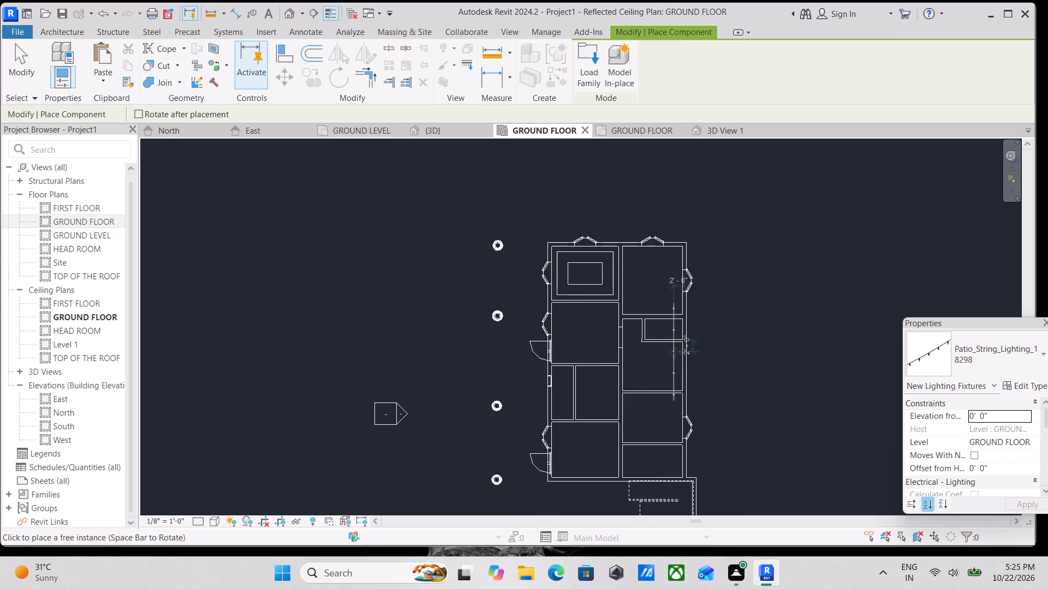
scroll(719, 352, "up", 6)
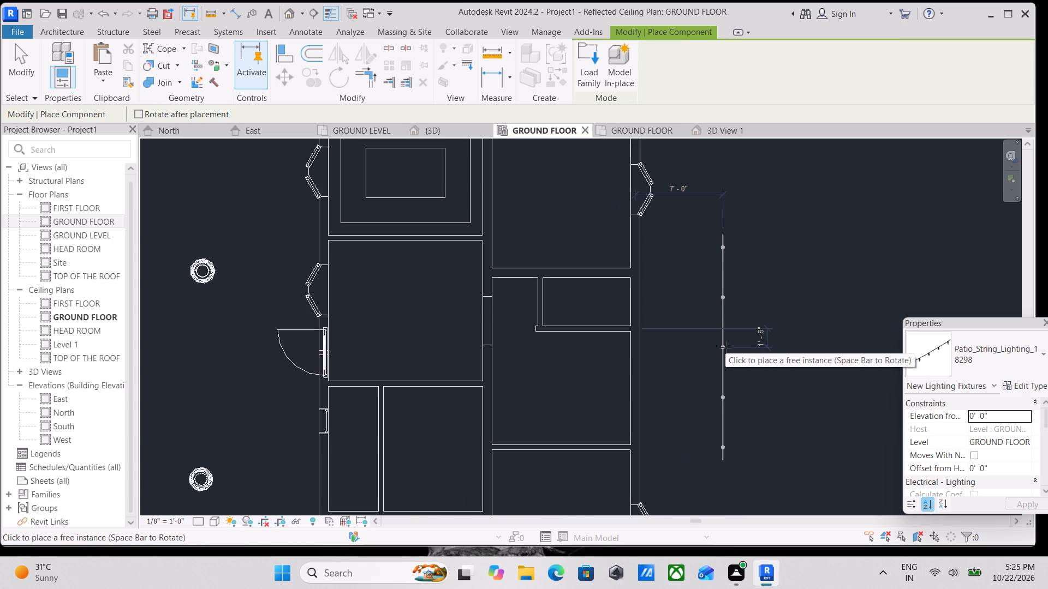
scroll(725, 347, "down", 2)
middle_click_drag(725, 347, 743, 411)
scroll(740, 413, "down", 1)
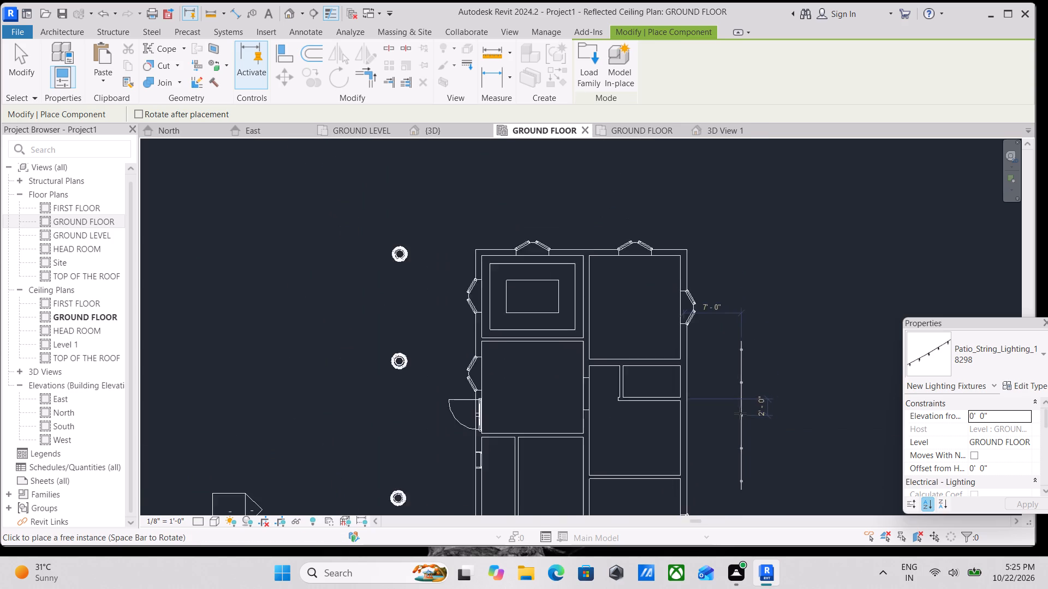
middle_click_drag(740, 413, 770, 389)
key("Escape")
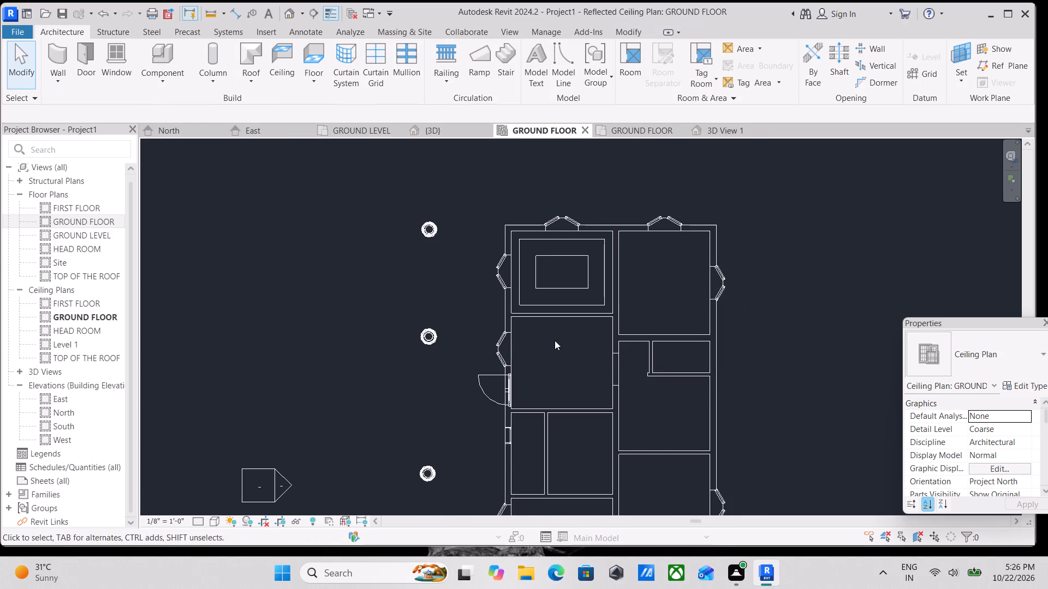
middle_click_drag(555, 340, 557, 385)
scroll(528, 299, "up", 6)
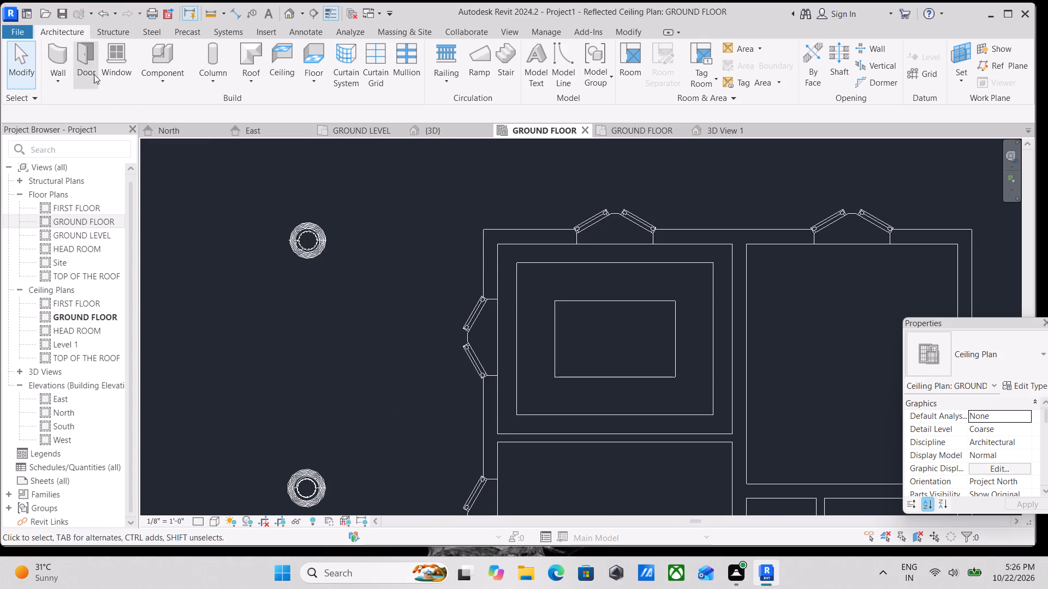
Start an in-place model in the Generic Models category, keeping the default name.
left_click(161, 80)
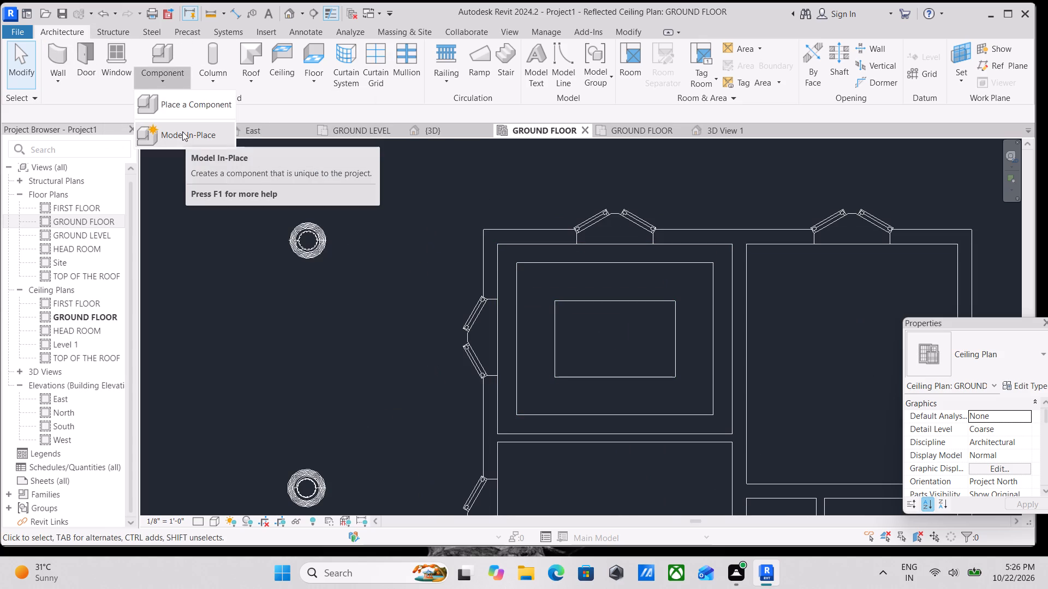
left_click(193, 141)
scroll(523, 290, "down", 2)
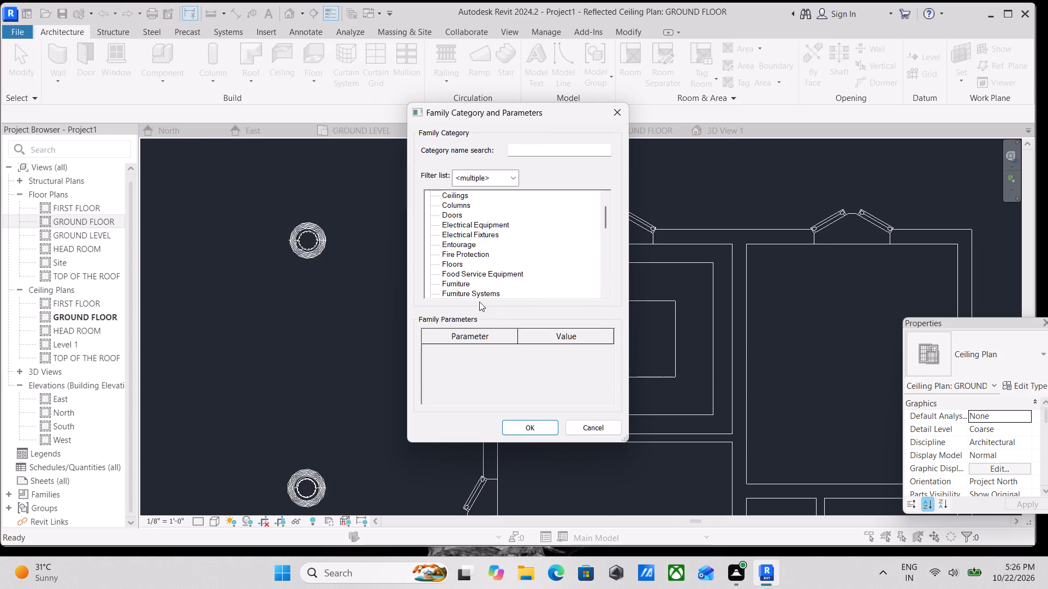
scroll(472, 303, "down", 8)
left_click(460, 254)
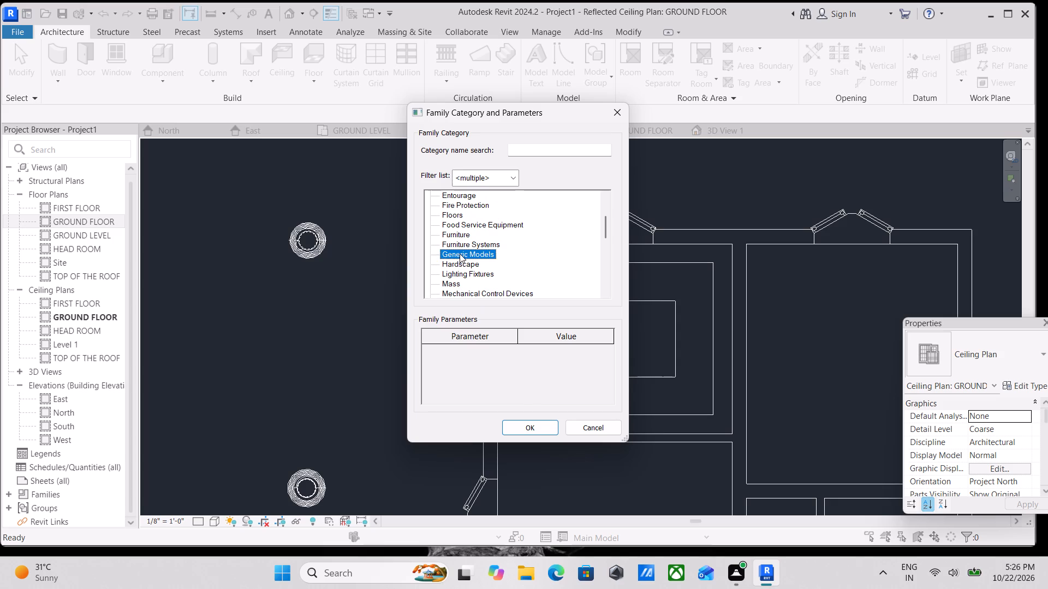
scroll(563, 383, "down", 2)
left_click(526, 424)
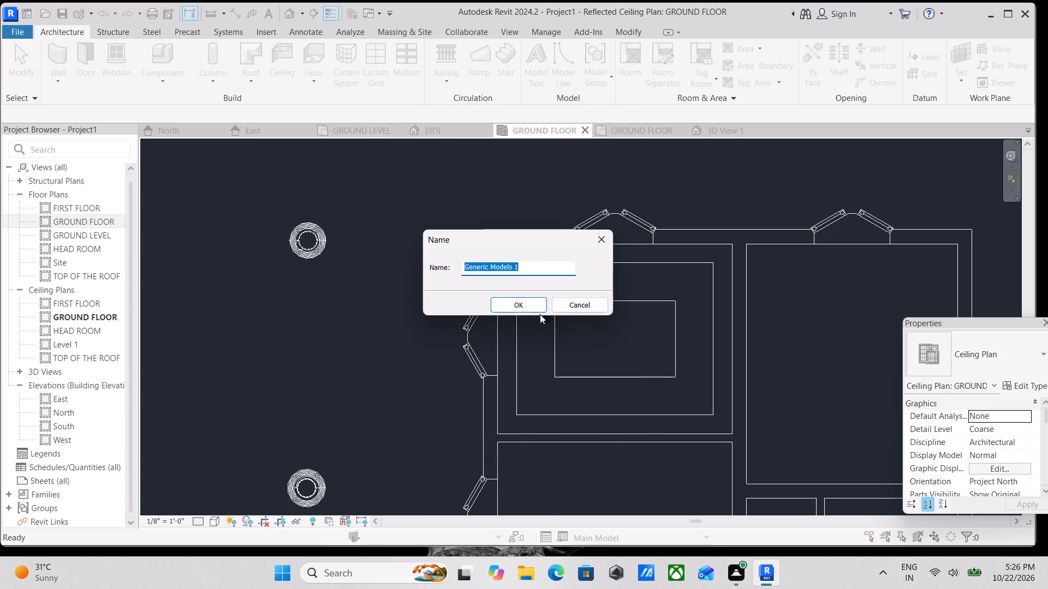
left_click(525, 305)
Set the work plane by picking the compound ceiling in the north-west room as the plane.
scroll(573, 280, "down", 3)
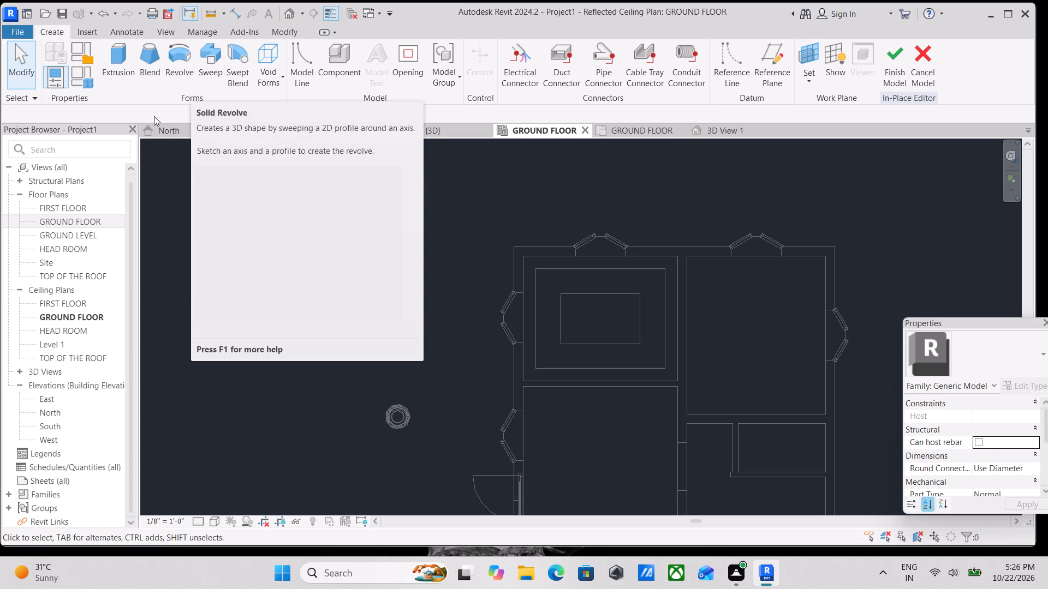
left_click(118, 68)
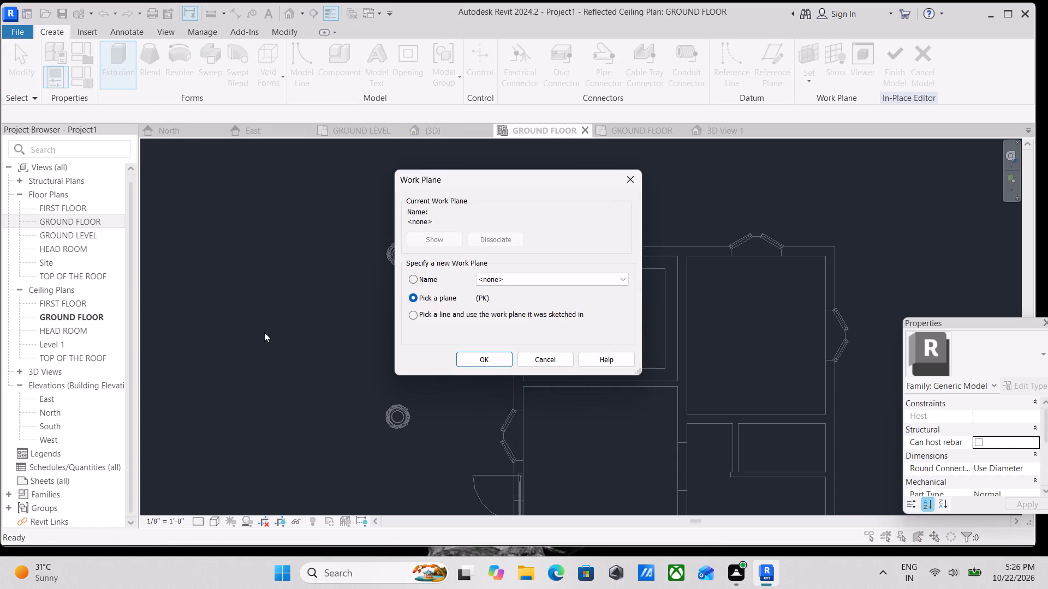
left_click(629, 177)
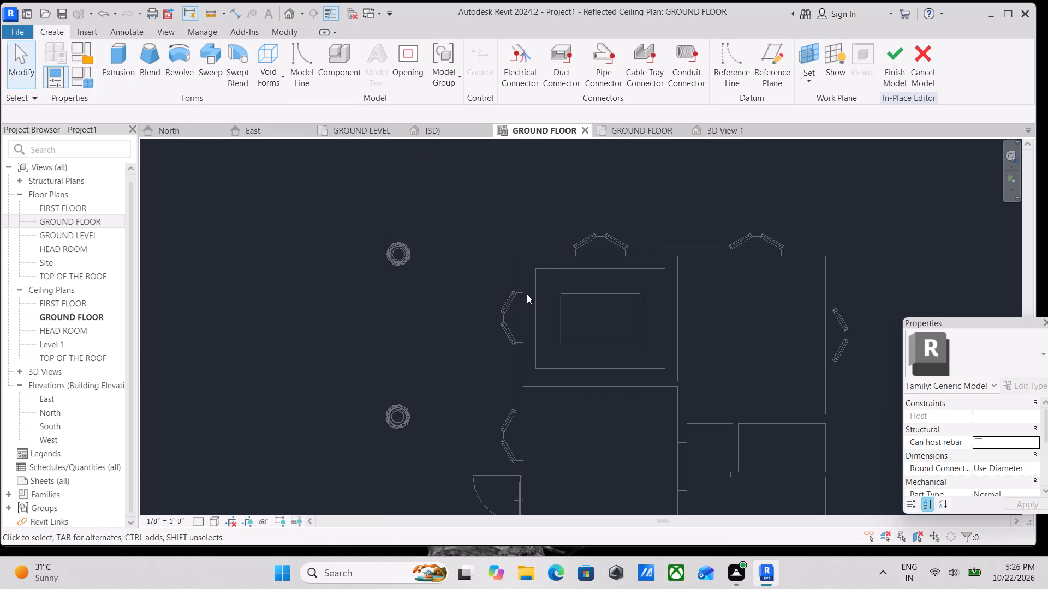
scroll(545, 292, "up", 3)
middle_click_drag(552, 288, 312, 271)
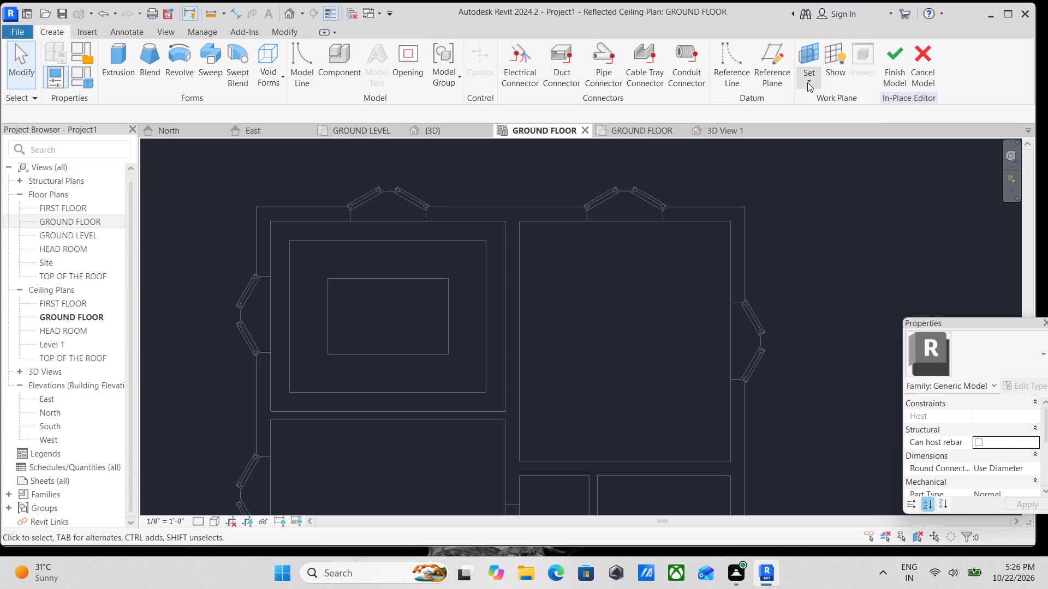
left_click(807, 82)
left_click(818, 131)
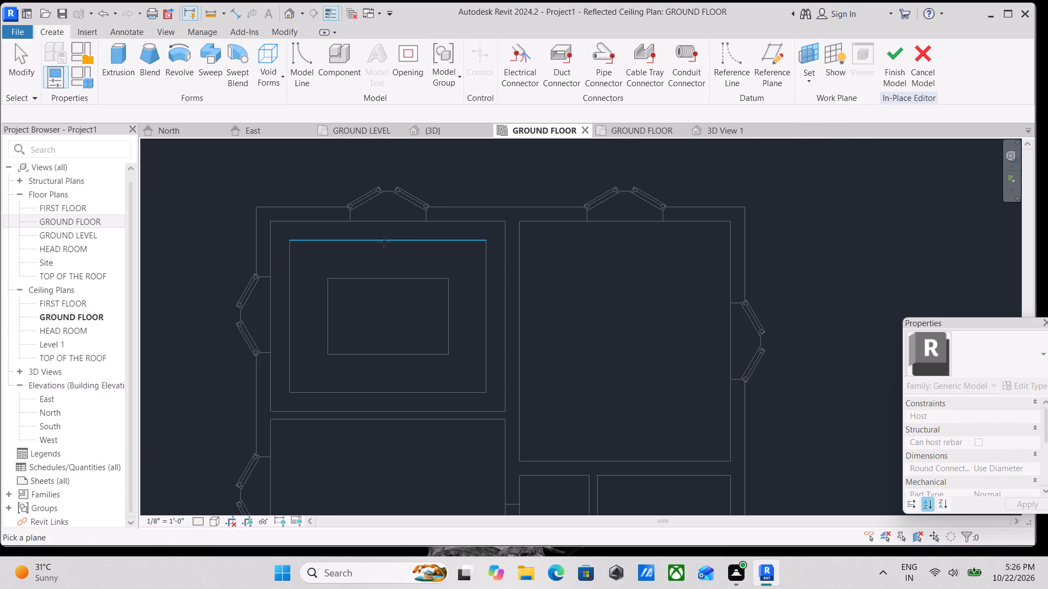
left_click(285, 238)
Start an extrusion with a 2" depth and sketch a 12'-4" by 10'-0" rectangle along the north-west room's inner wall faces.
middle_click_drag(402, 272, 493, 274)
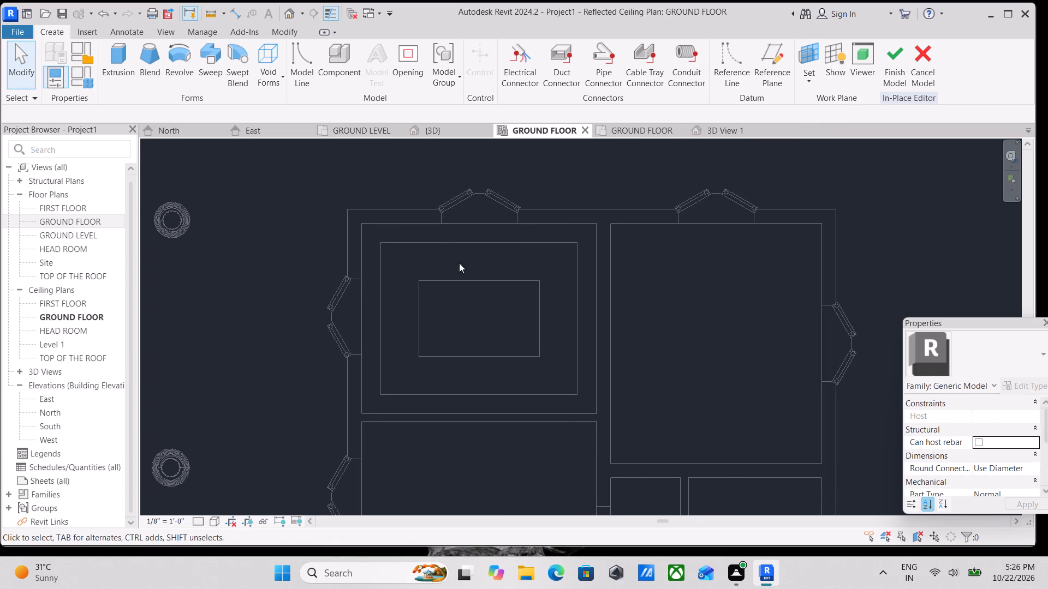
left_click(113, 65)
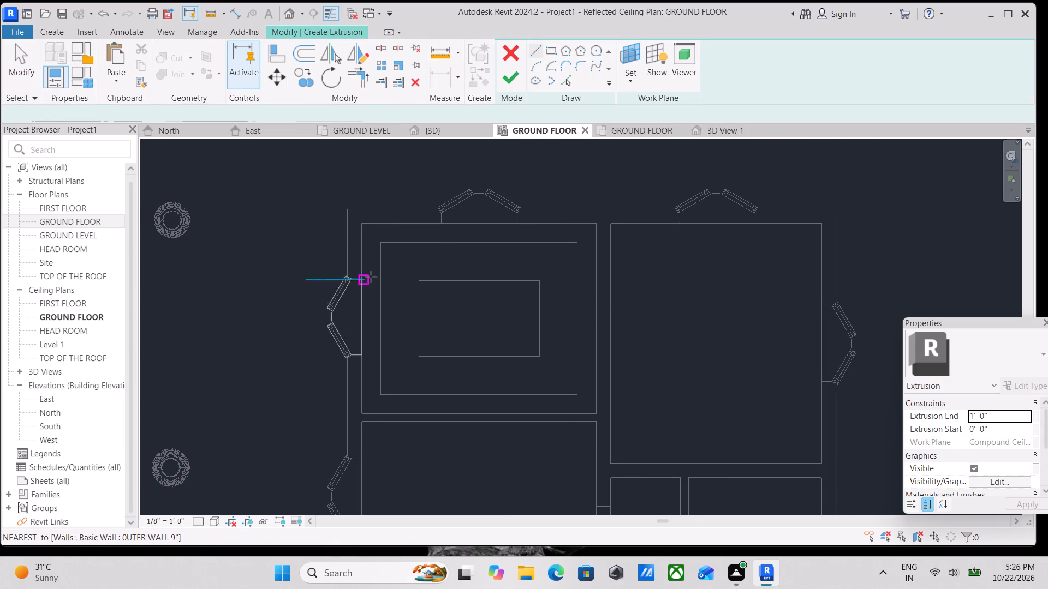
scroll(386, 248, "up", 5)
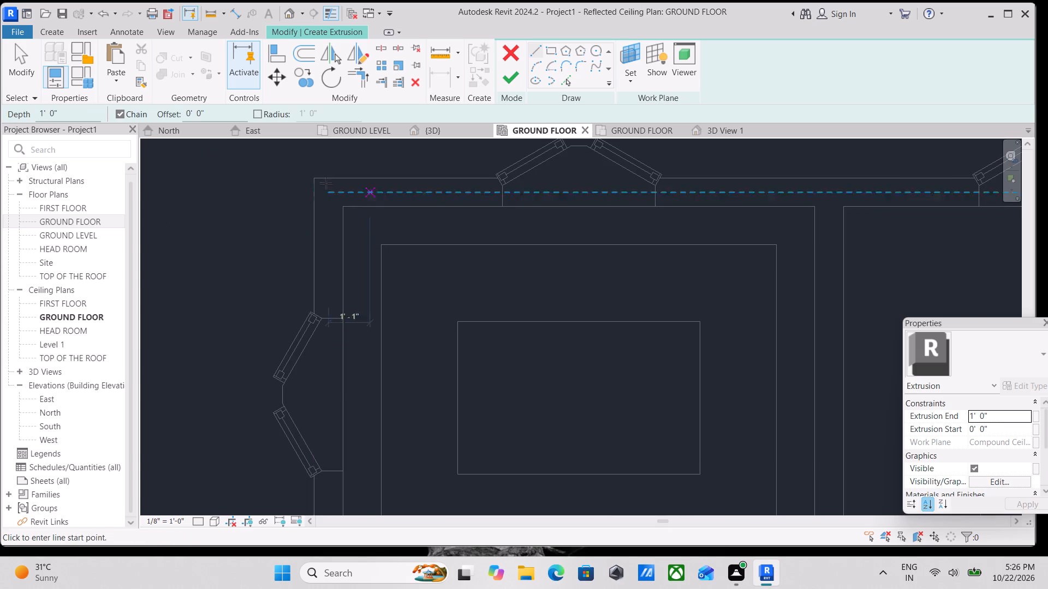
left_click_drag(76, 116, 12, 116)
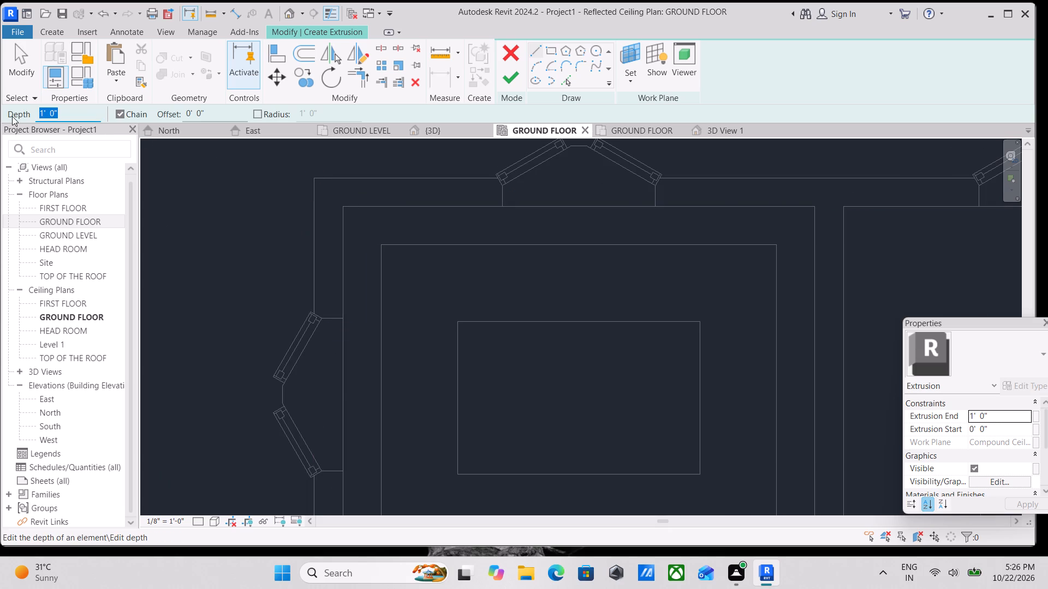
key("2")
key("shift+quotedbl")
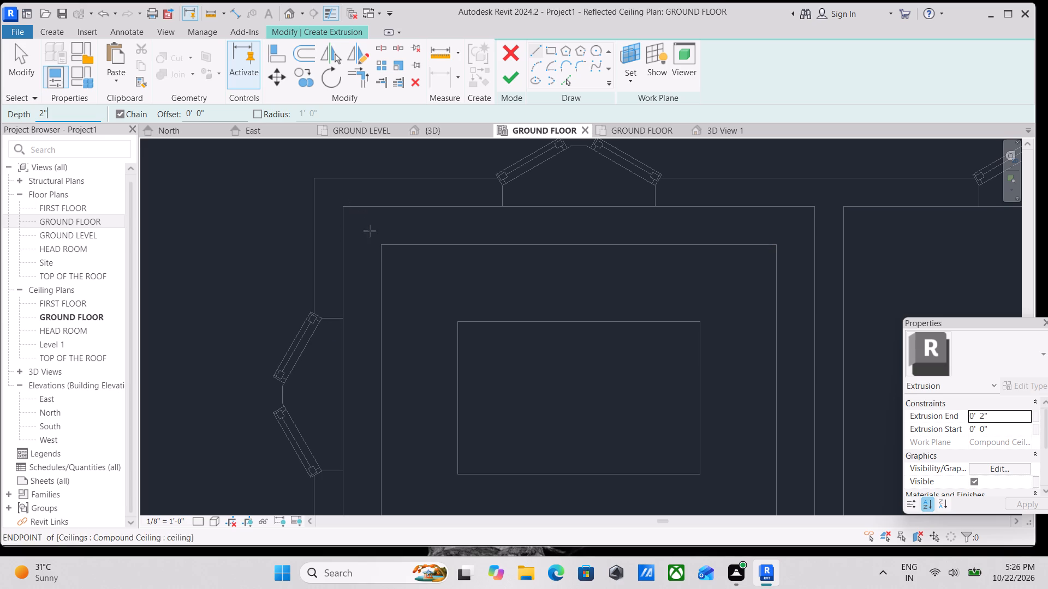
left_click(343, 207)
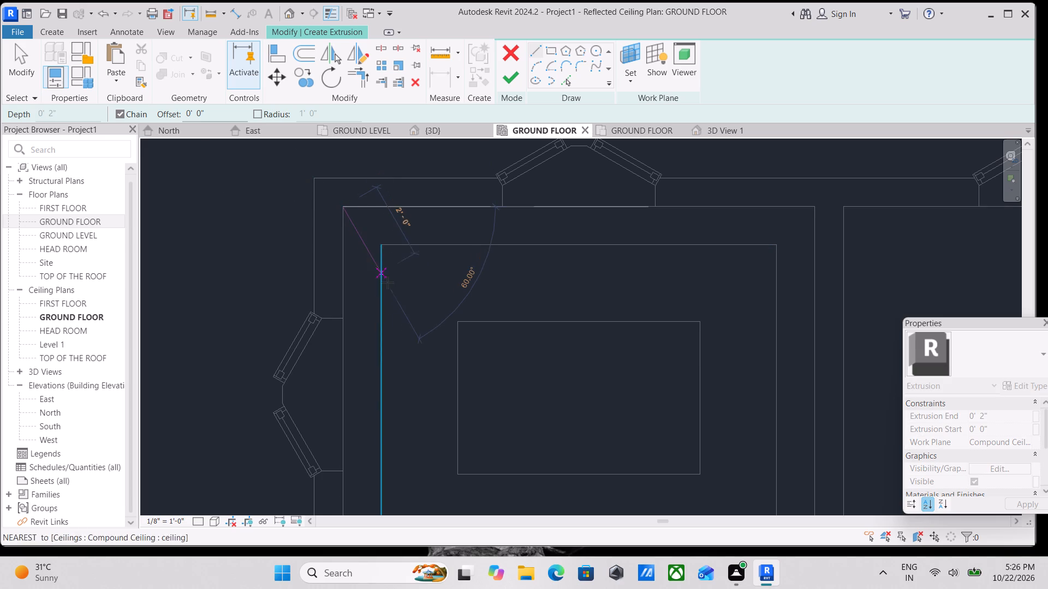
key("Escape")
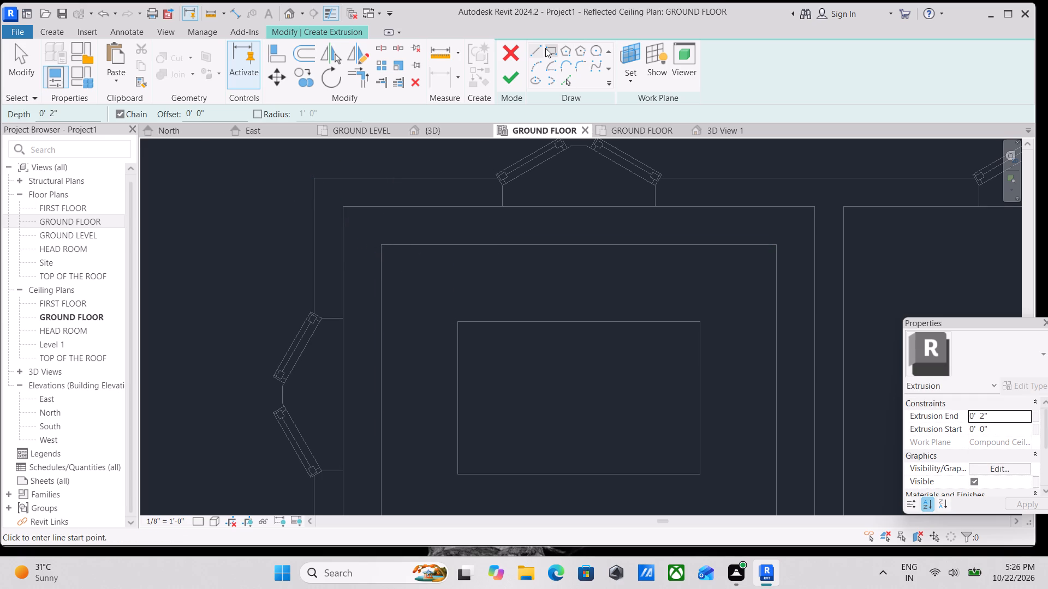
left_click(545, 48)
left_click(341, 206)
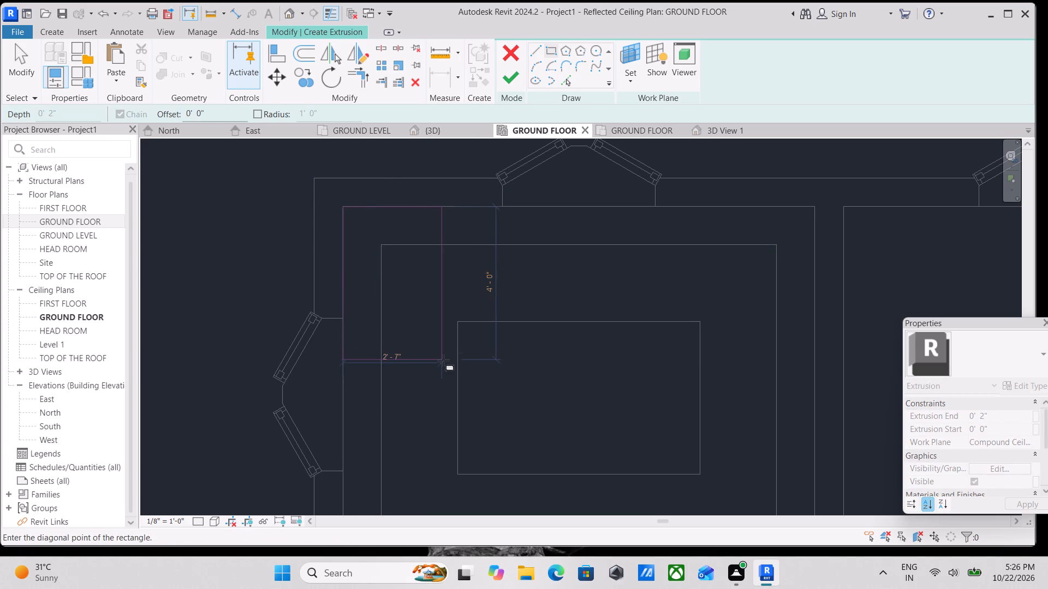
middle_click_drag(443, 360, 395, 159)
middle_click_drag(529, 317, 409, 303)
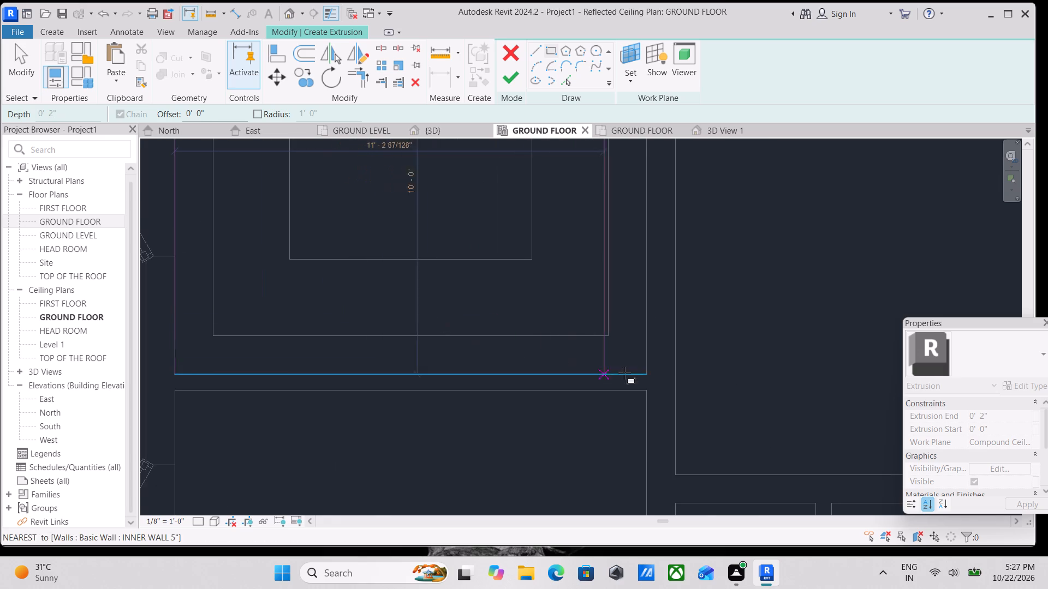
left_click(646, 371)
Add a second rectangle offset 2" inside the first, about 12'-0" by 9'-8", and finish the border extrusion.
scroll(515, 295, "down", 1)
middle_click_drag(515, 295, 607, 399)
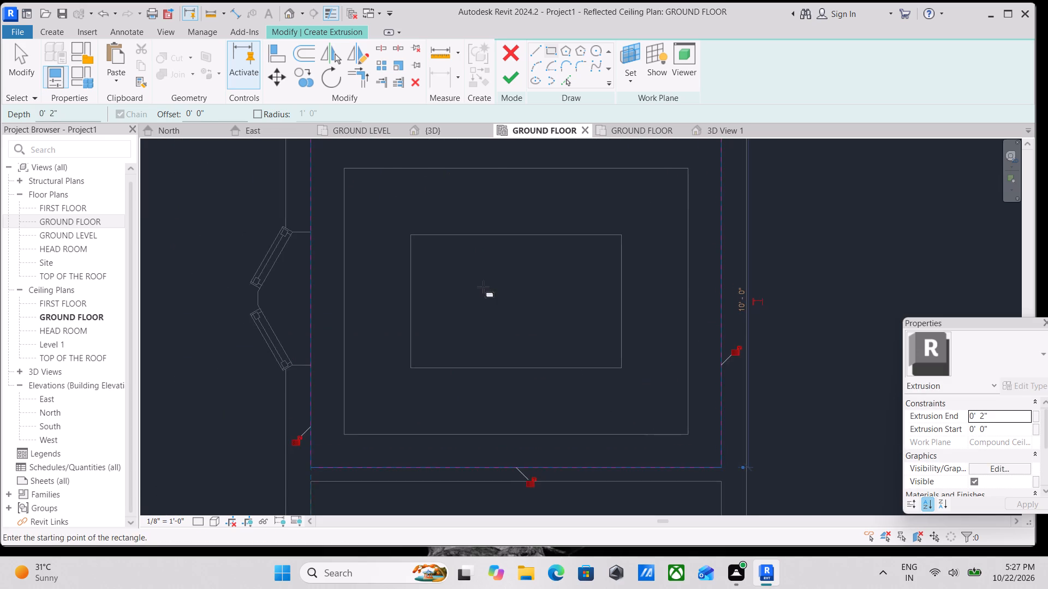
middle_click_drag(483, 287, 542, 433)
scroll(377, 274, "up", 2)
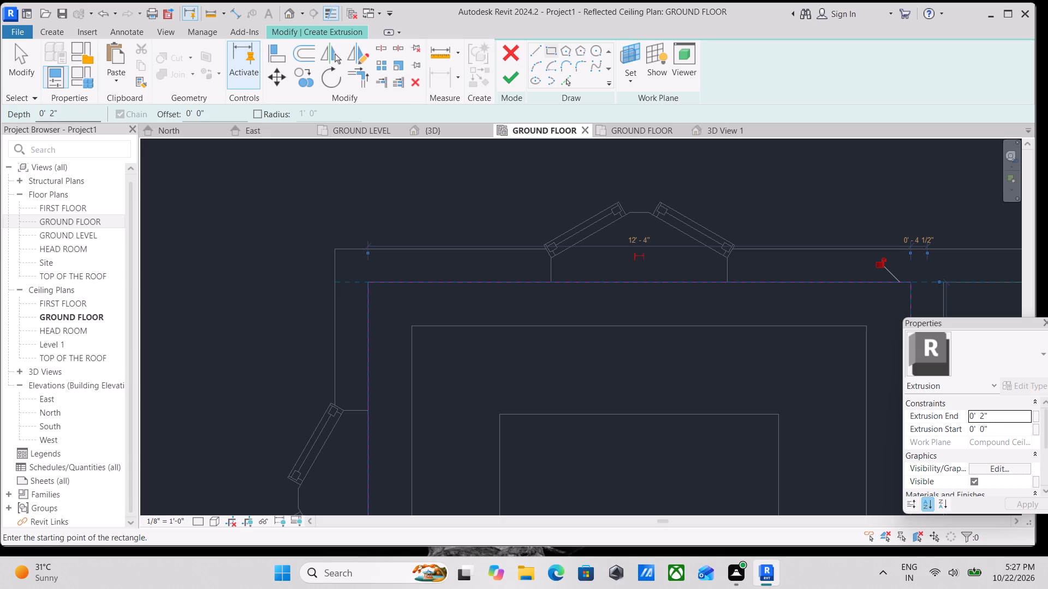
left_click(369, 281)
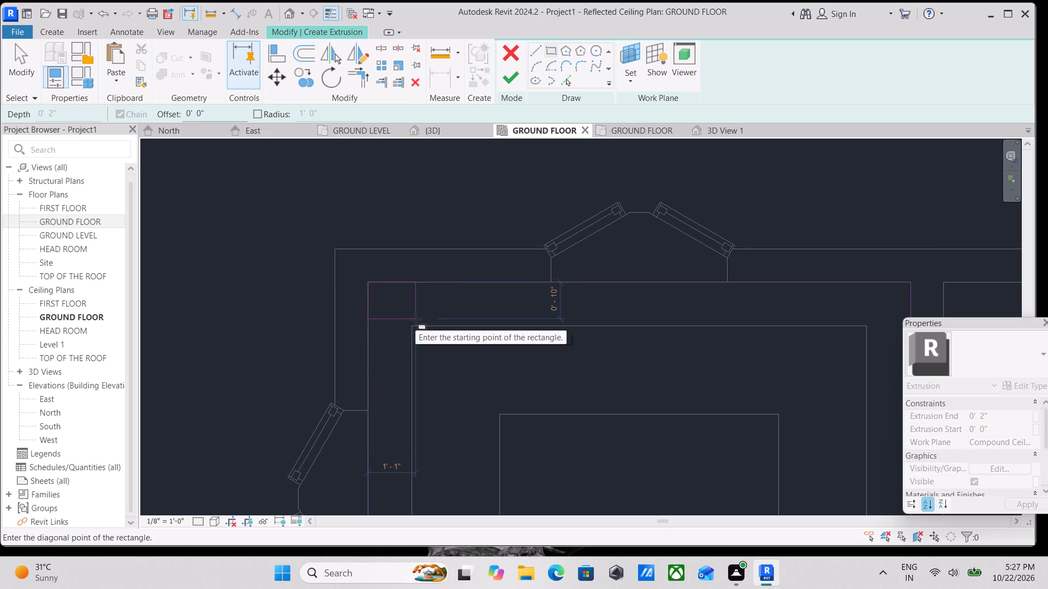
key("Escape")
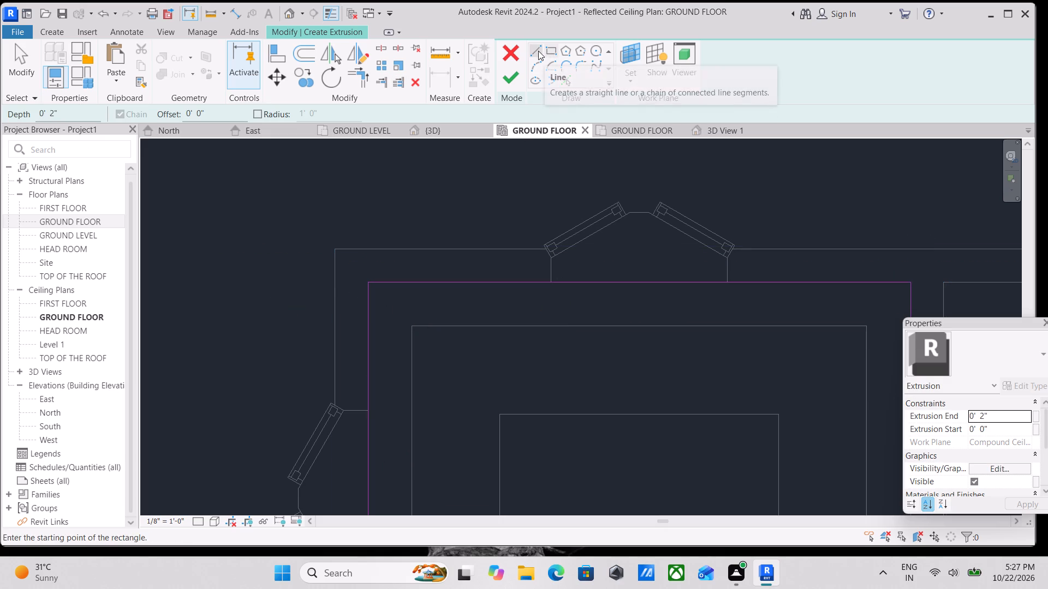
left_click(551, 52)
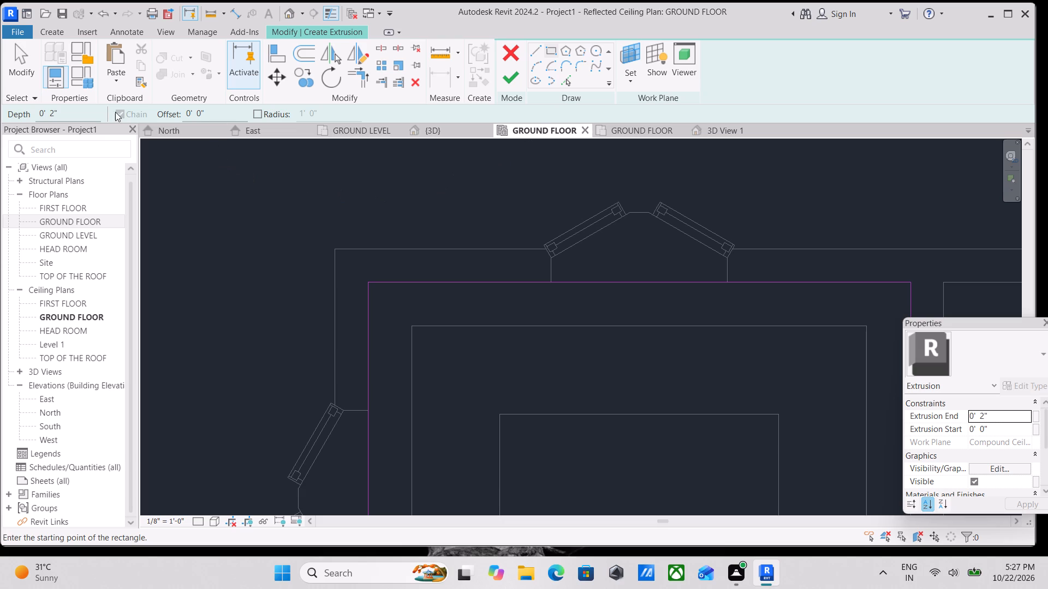
left_click_drag(213, 115, 153, 113)
key("2")
key("shift+quotedbl")
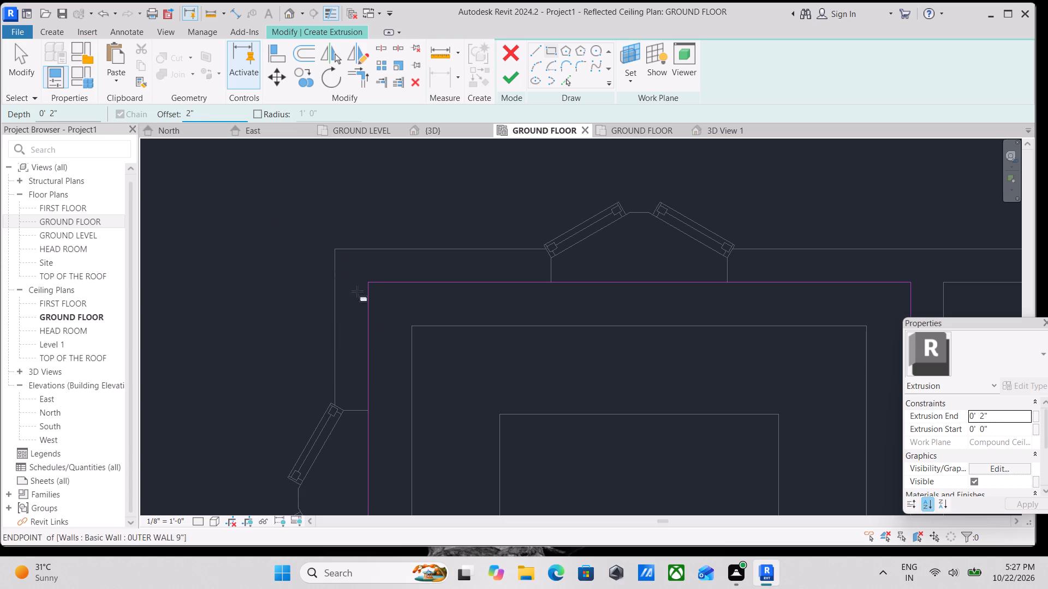
left_click(370, 284)
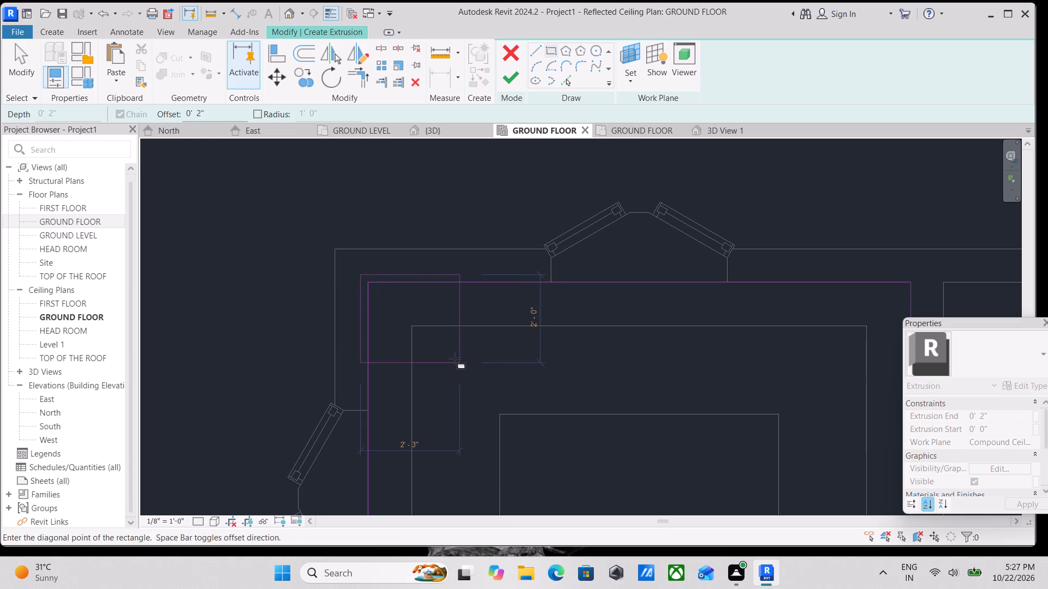
key("space")
middle_click_drag(529, 414, 423, 171)
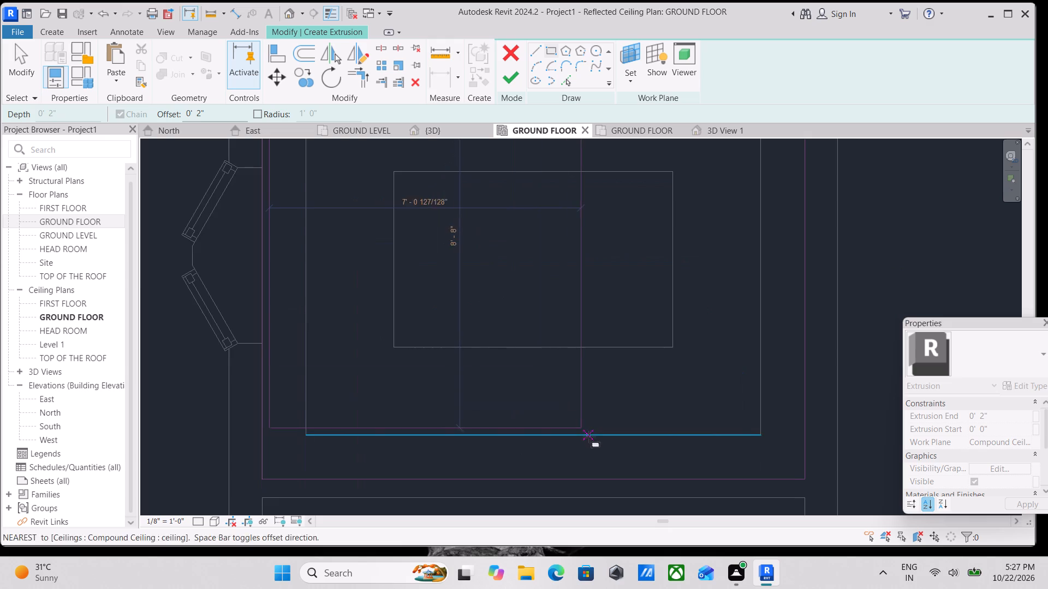
middle_click_drag(589, 437, 510, 376)
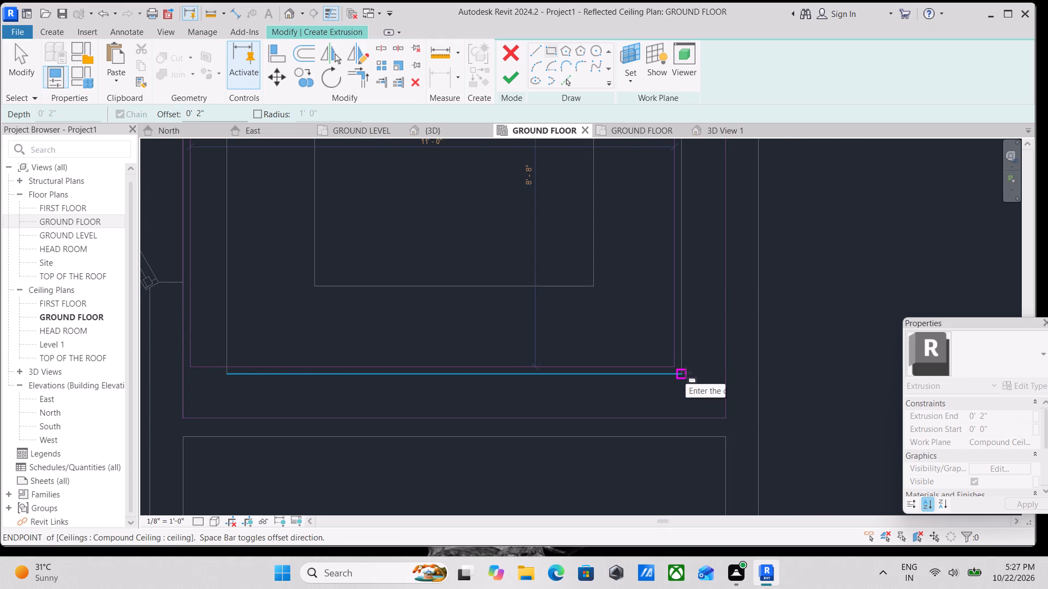
scroll(686, 372, "down", 1)
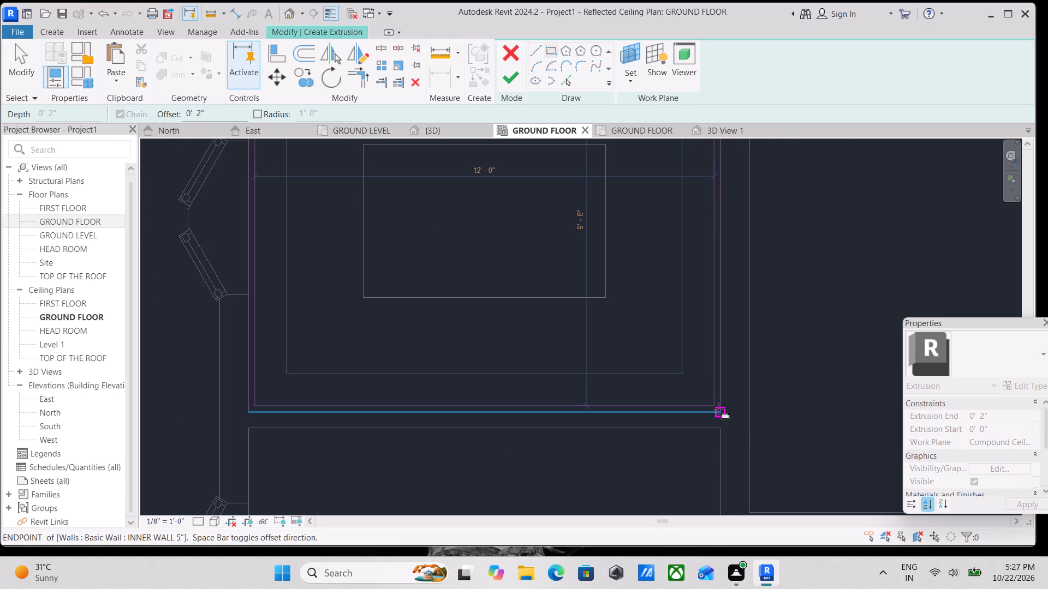
left_click(723, 411)
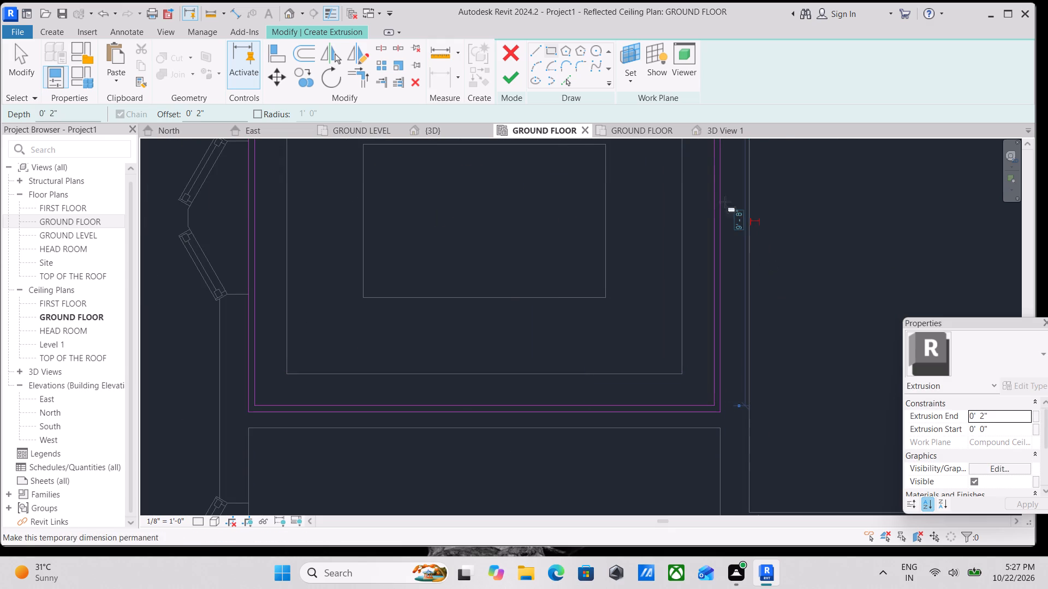
left_click(510, 80)
Open the material assignment of the north-west room's border extrusion and create a new material, keeping its default name.
scroll(657, 320, "down", 3)
middle_click_drag(671, 345, 505, 345)
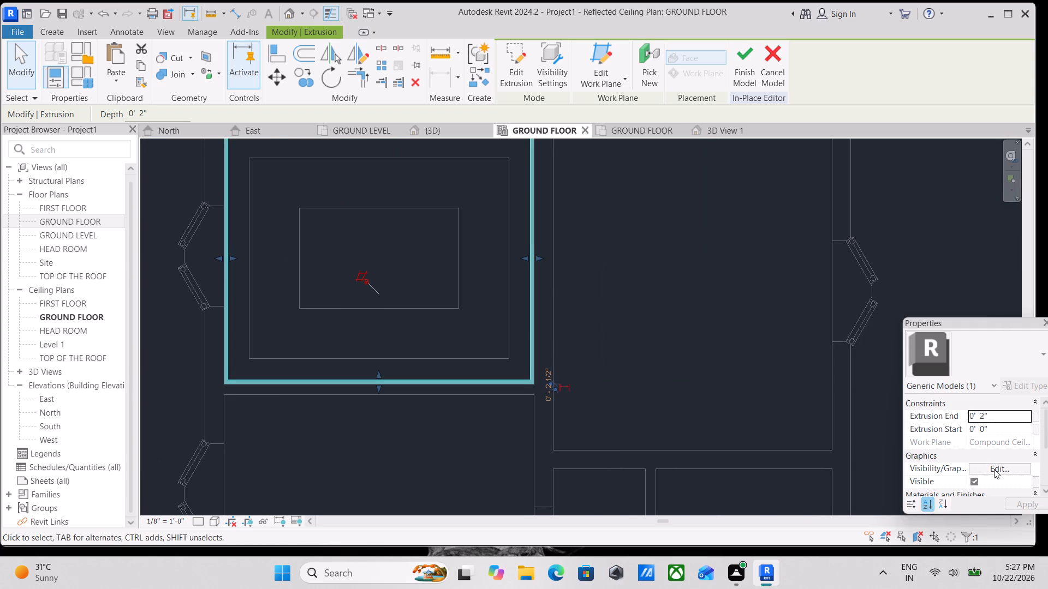
scroll(994, 469, "down", 2)
left_click(1016, 454)
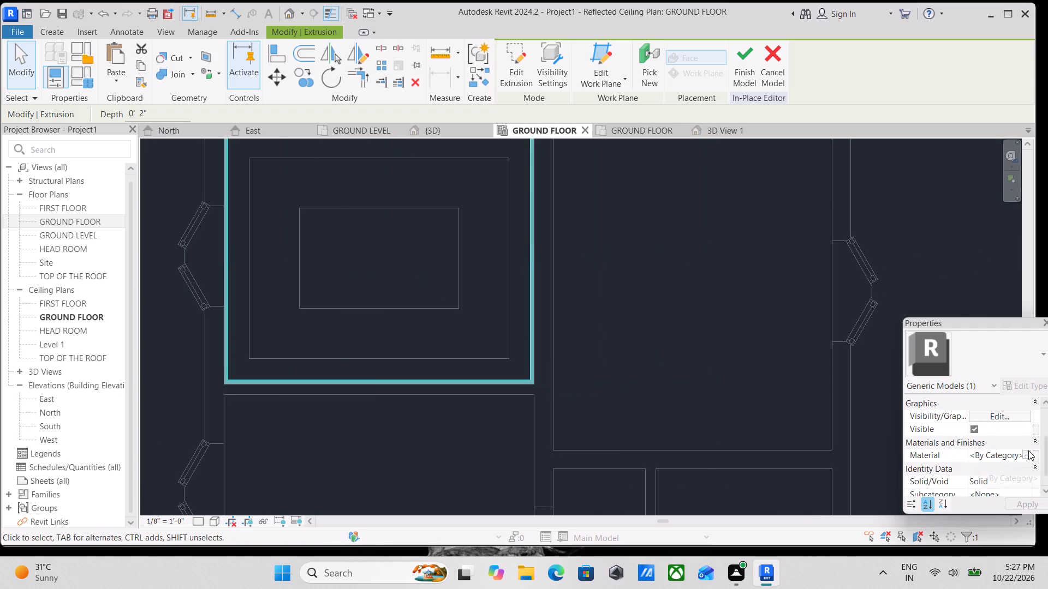
left_click(1028, 450)
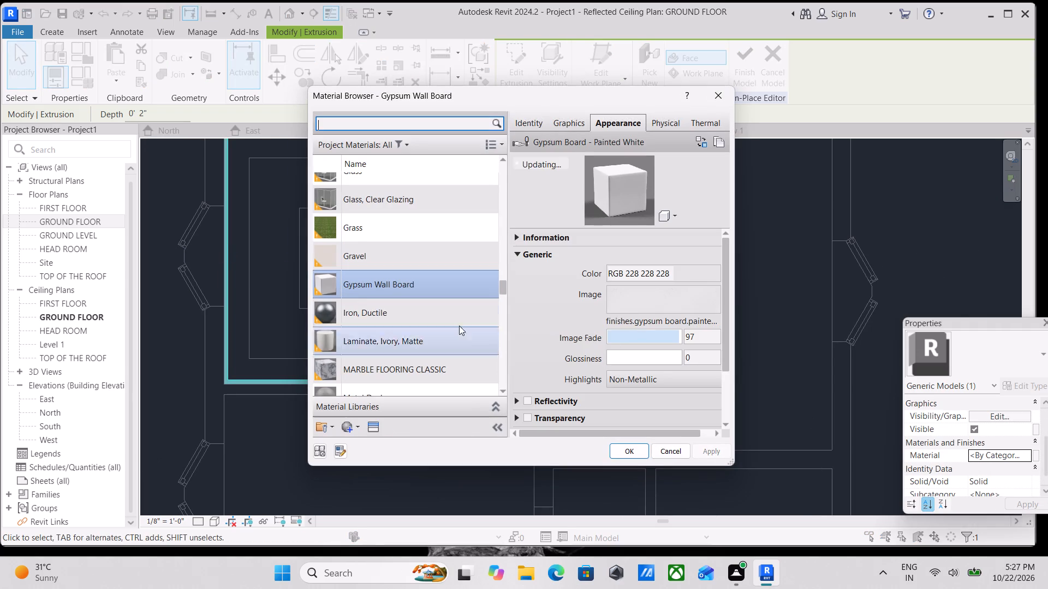
scroll(378, 336, "down", 2)
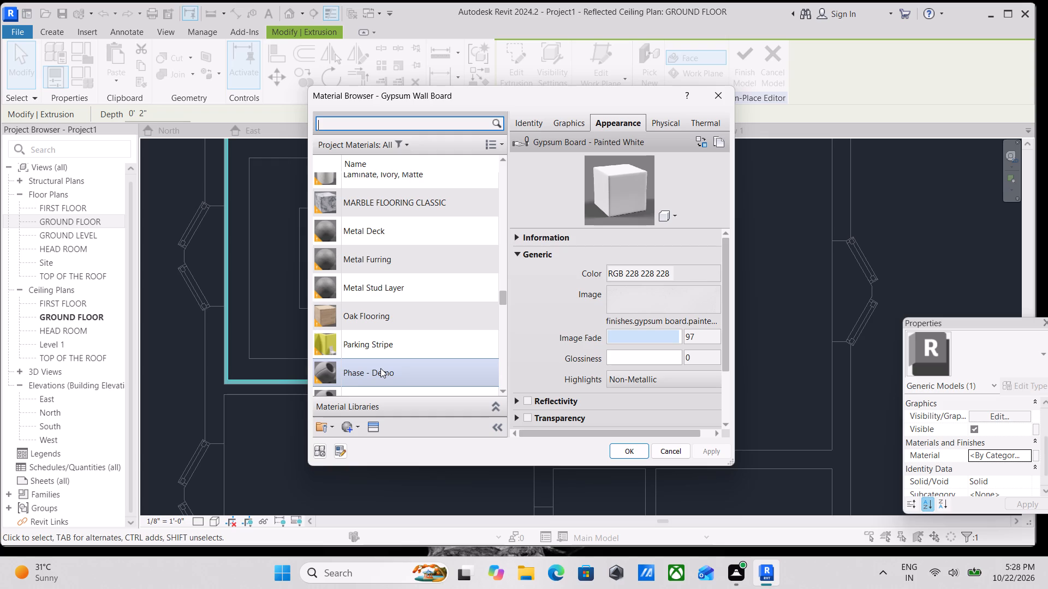
scroll(416, 359, "down", 3)
scroll(390, 341, "up", 1)
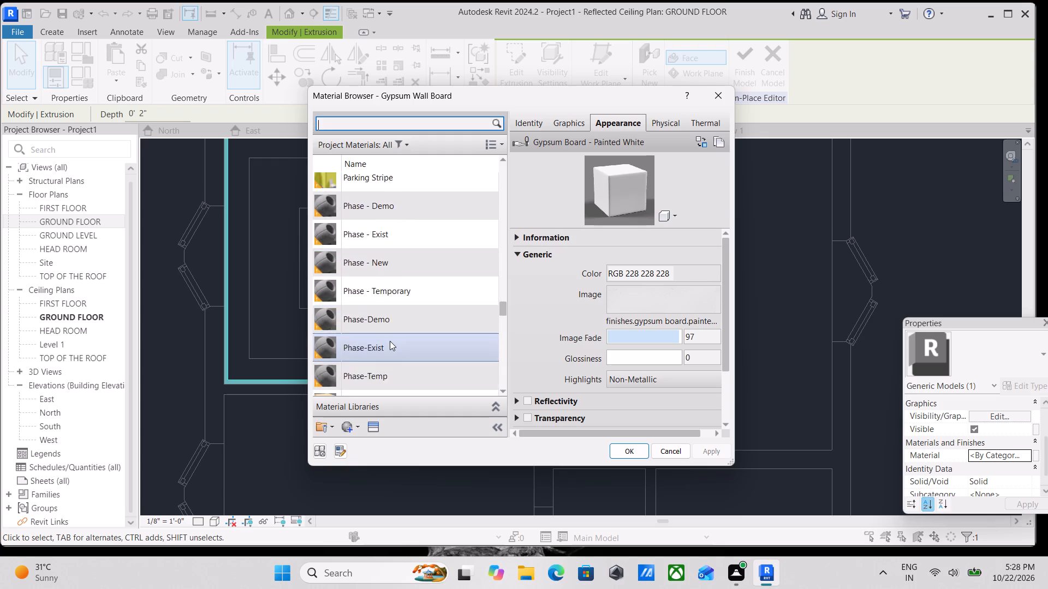
scroll(390, 341, "up", 1)
scroll(390, 341, "down", 3)
left_click(349, 426)
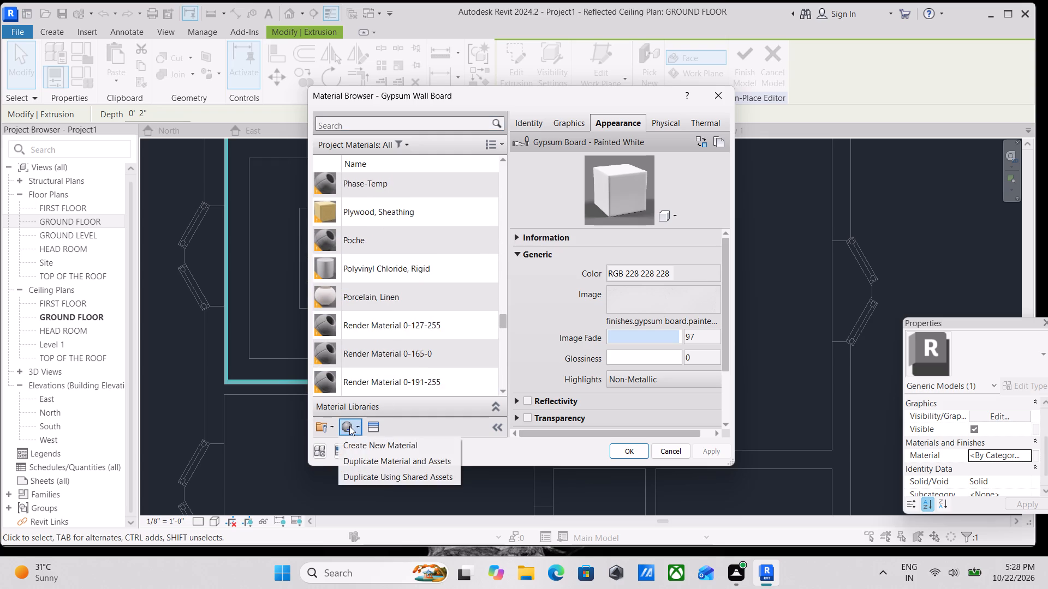
left_click(365, 443)
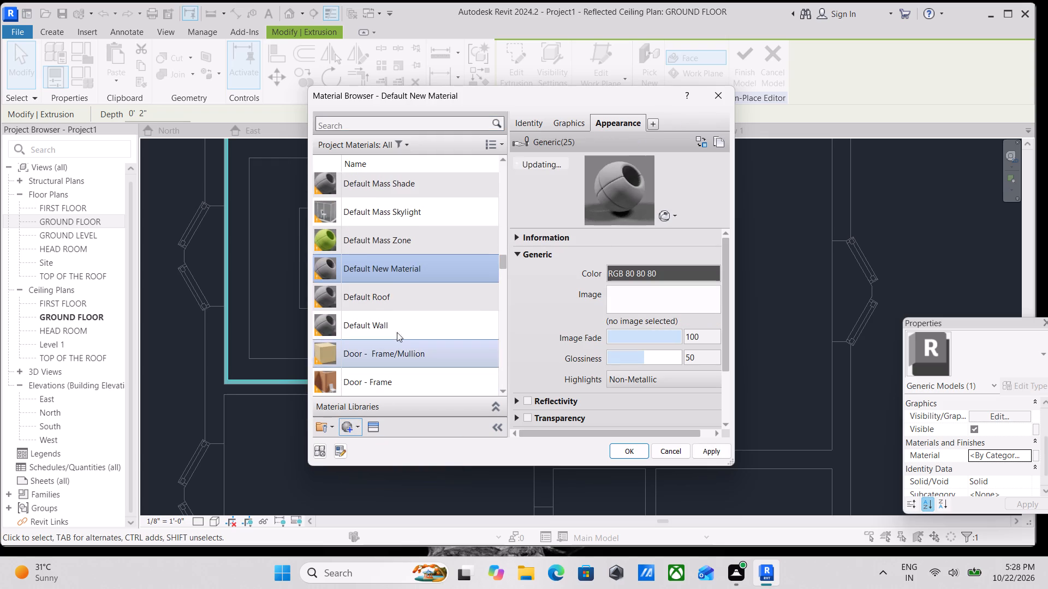
Look through the Appearance Library's Ceiling assets and the other asset categories for a suitable finish.
left_click(376, 429)
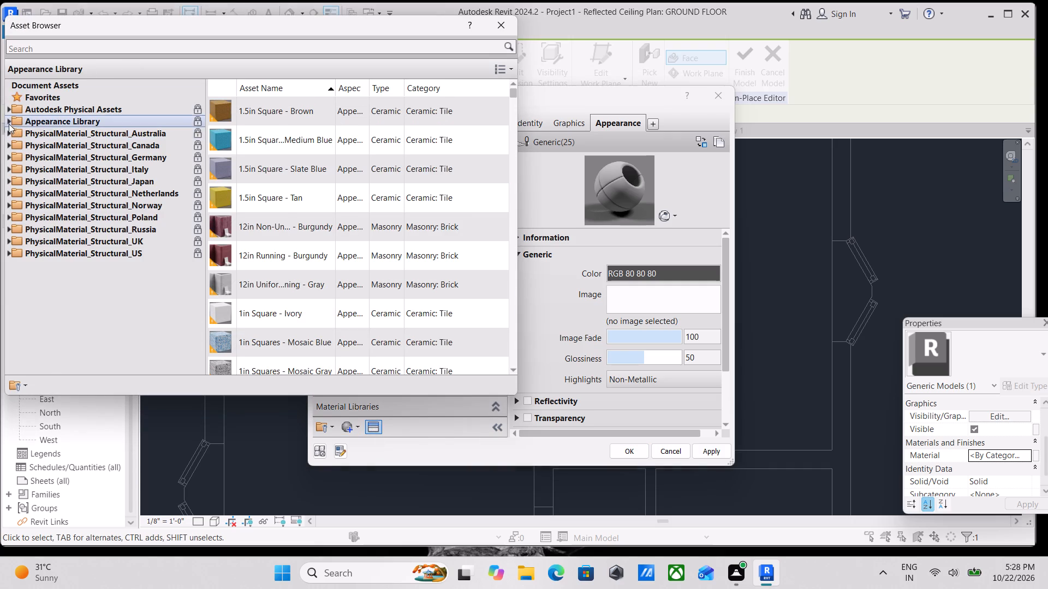
left_click(9, 123)
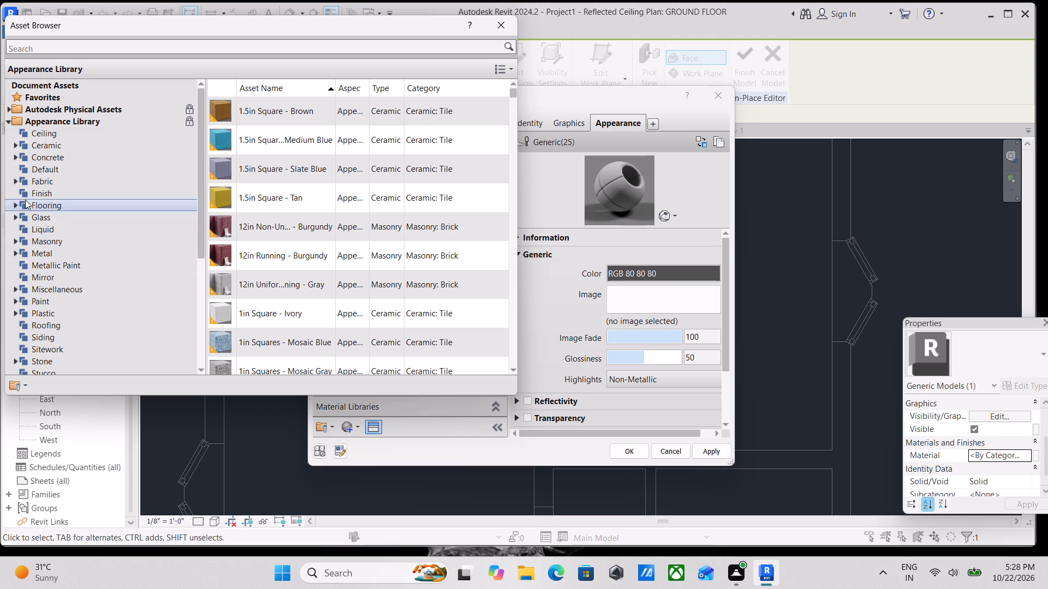
left_click(22, 131)
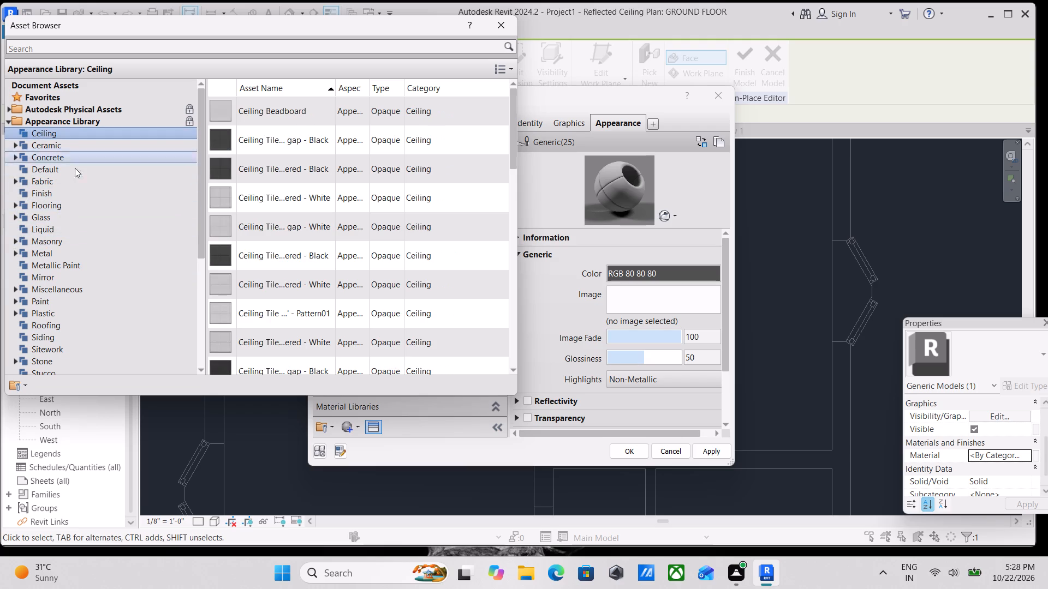
scroll(287, 213, "down", 2)
left_click(15, 147)
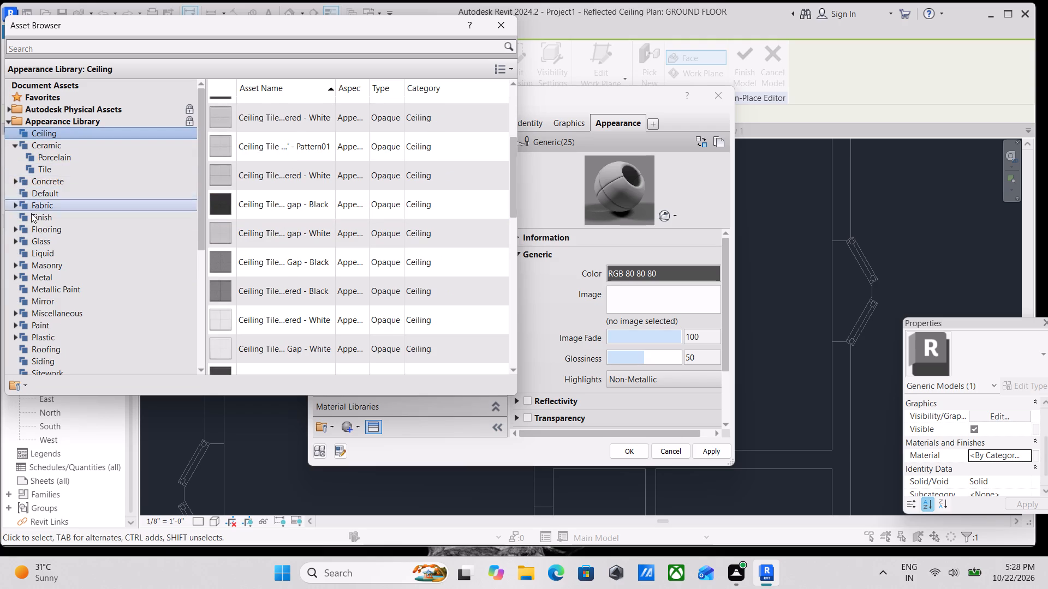
scroll(34, 224, "down", 2)
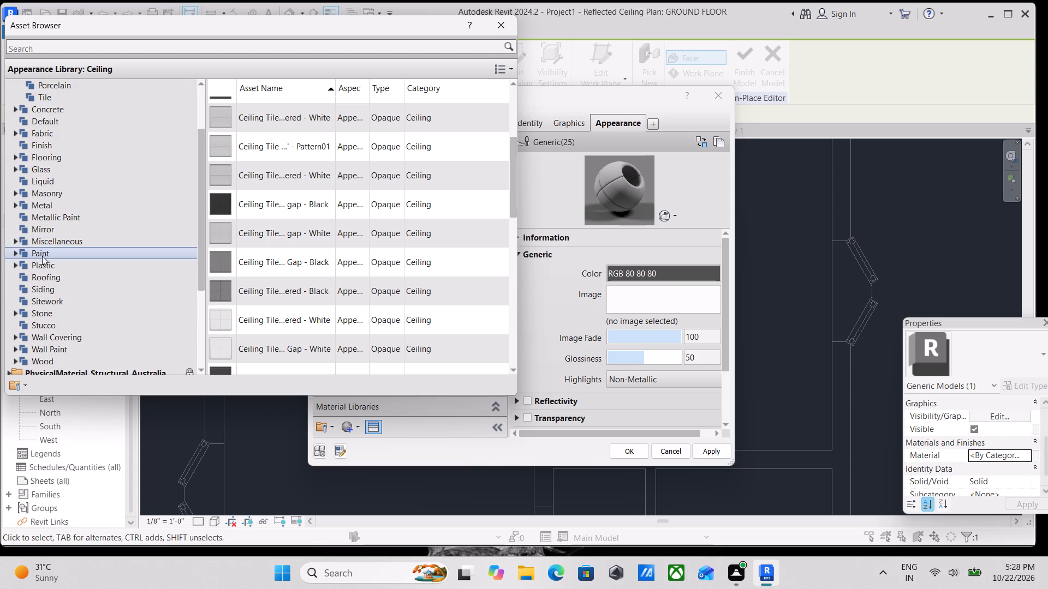
scroll(56, 330, "down", 2)
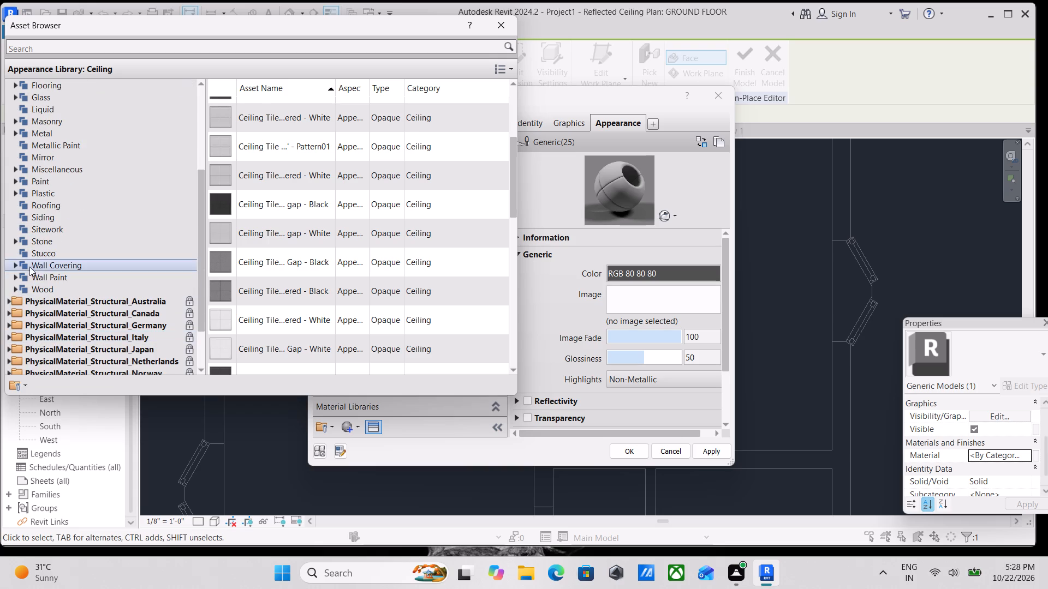
scroll(22, 248, "up", 3)
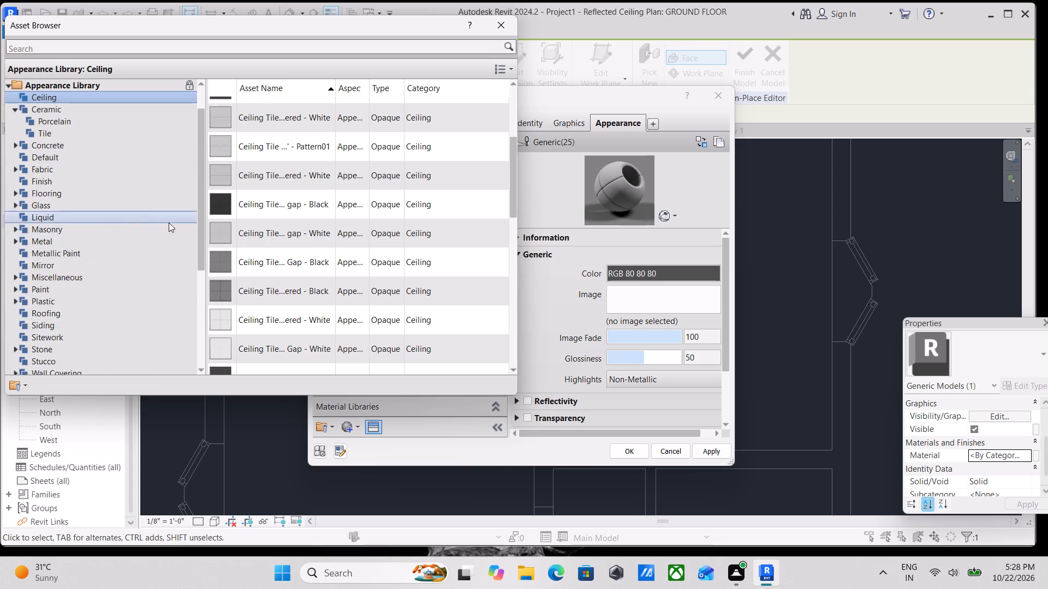
scroll(76, 189, "up", 4)
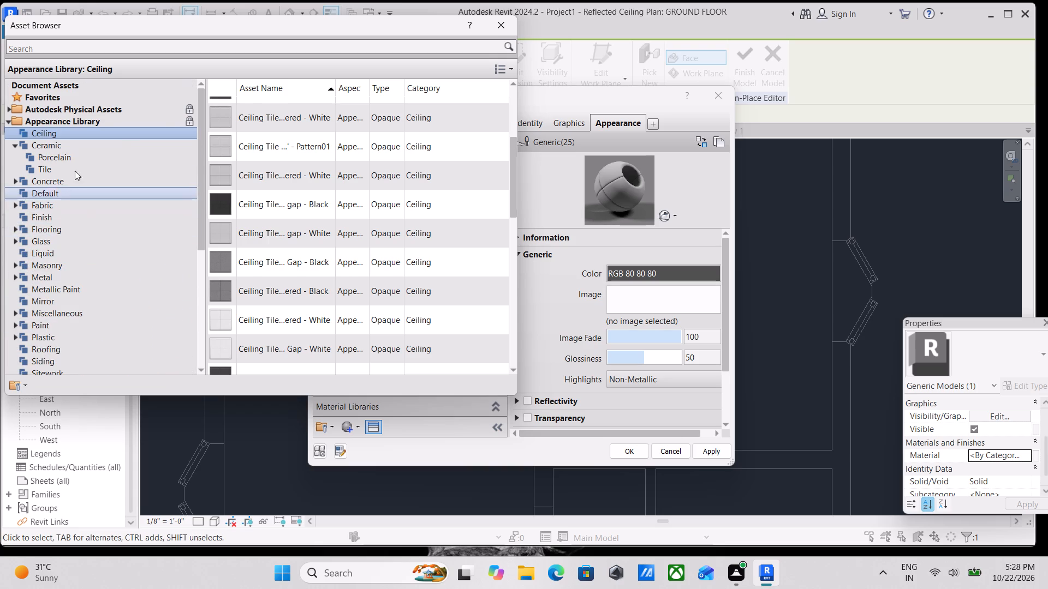
left_click(507, 28)
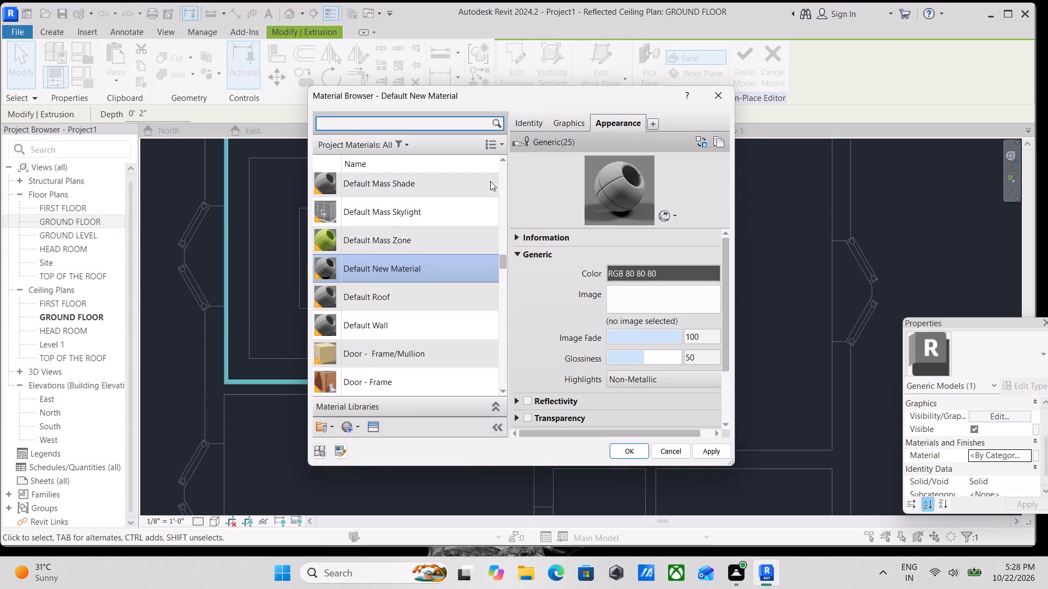
Search the project materials for "transperant" and "self", and clear the search.
left_click(376, 122)
type("tr")
key("a")
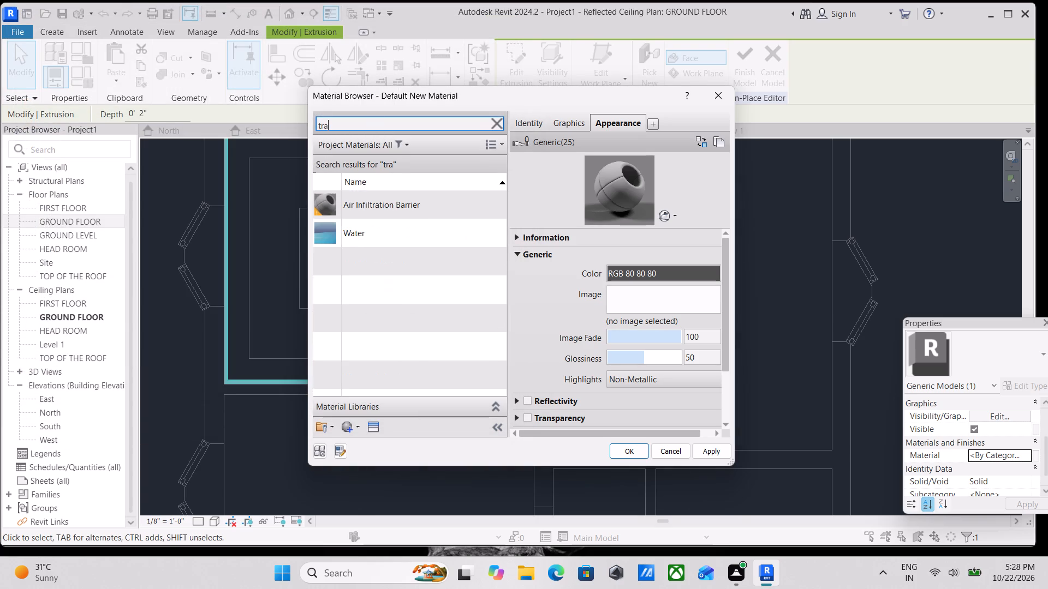
key("n")
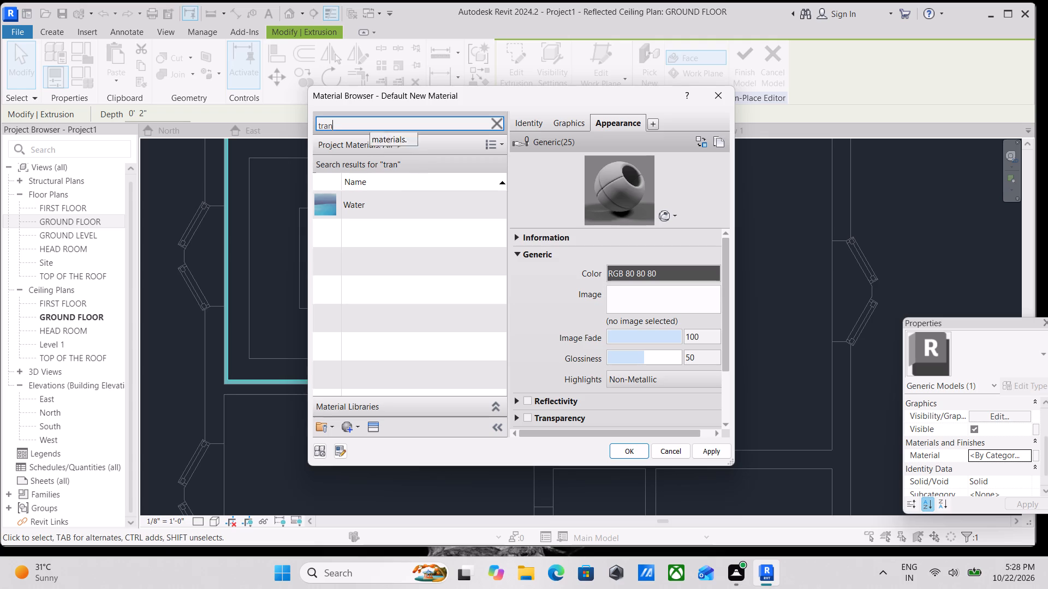
key("BackSpace")
key("BackSpace")
type("ans")
type("perant")
key("BackSpace")
key("BackSpace")
key("BackSpace")
key("BackSpace")
key("BackSpace")
key("BackSpace")
key("BackSpace")
key("BackSpace")
key("BackSpace")
key("BackSpace")
key("BackSpace")
key("BackSpace")
key("BackSpace")
key("BackSpace")
key("BackSpace")
key("BackSpace")
key("BackSpace")
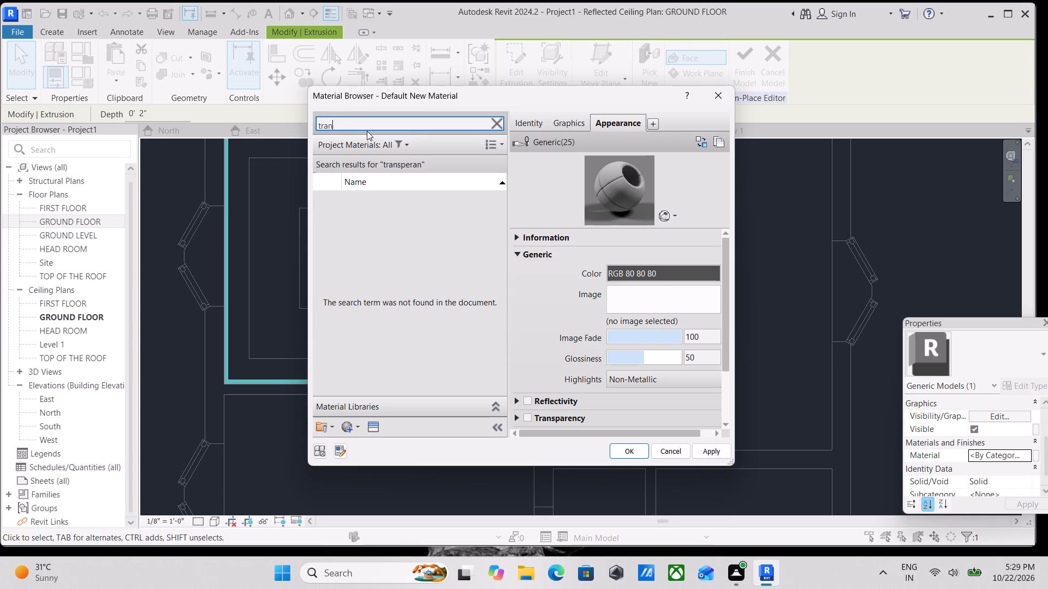
type("self")
key("BackSpace")
key("BackSpace")
key("BackSpace")
key("BackSpace")
Look through the project materials list for a suitable finish, selecting Phase - Exist along the way.
scroll(372, 333, "down", 8)
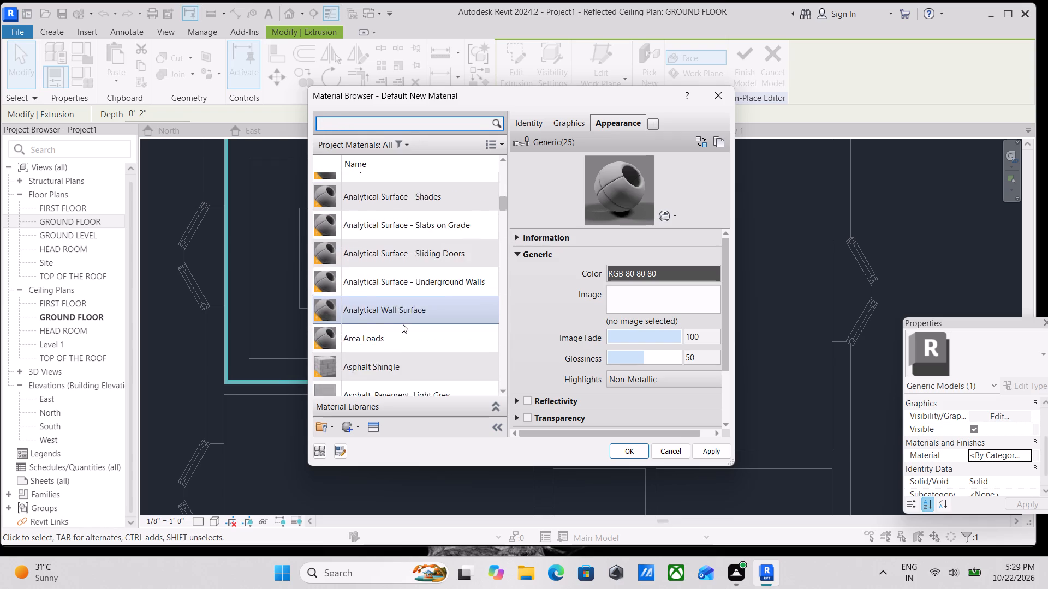
scroll(402, 323, "down", 15)
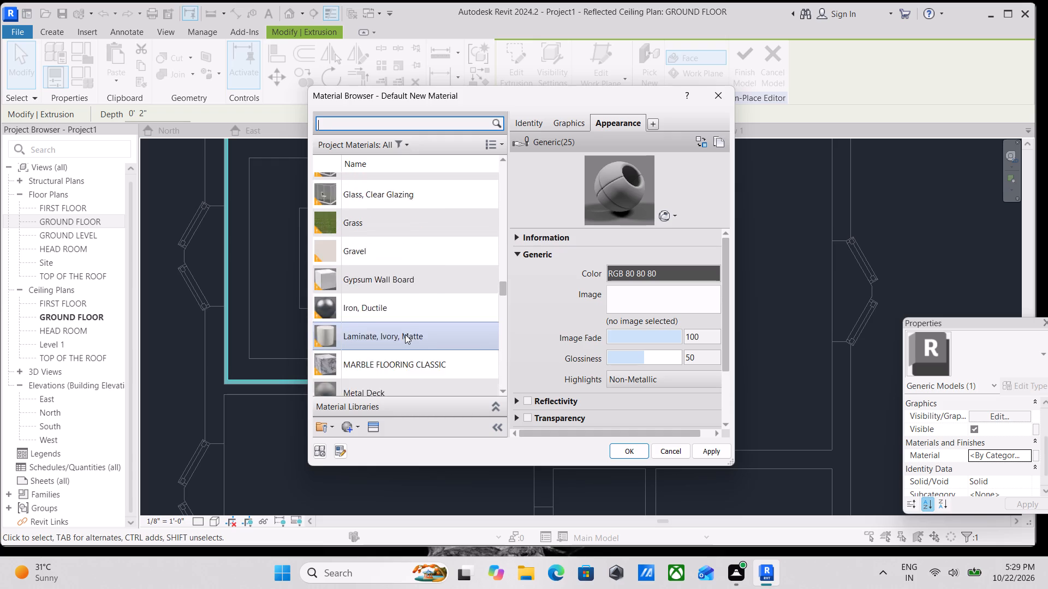
scroll(403, 328, "down", 2)
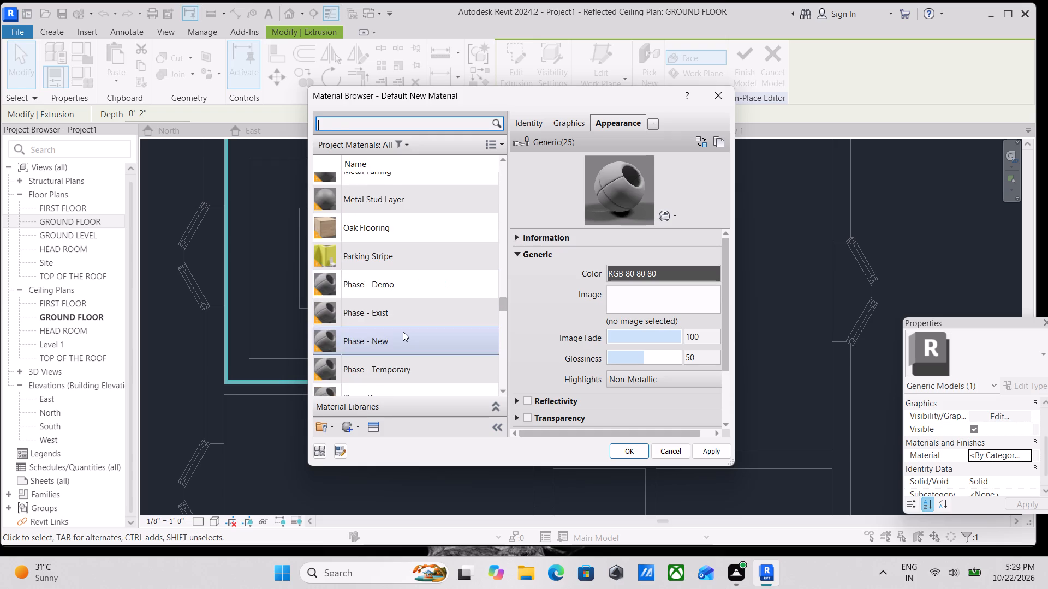
middle_click_drag(411, 320, 437, 290)
scroll(423, 334, "down", 7)
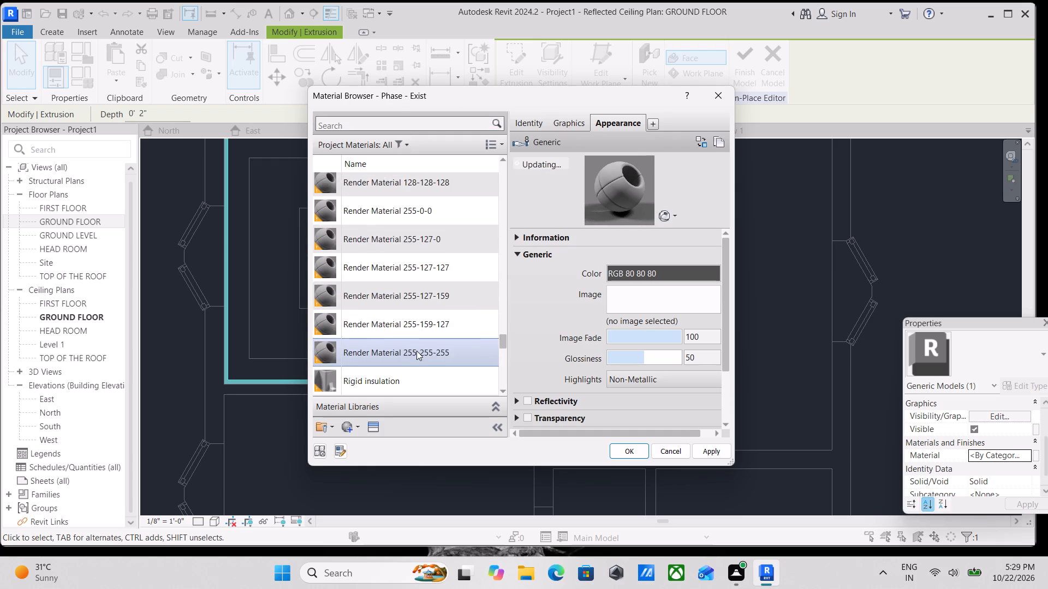
scroll(416, 351, "down", 13)
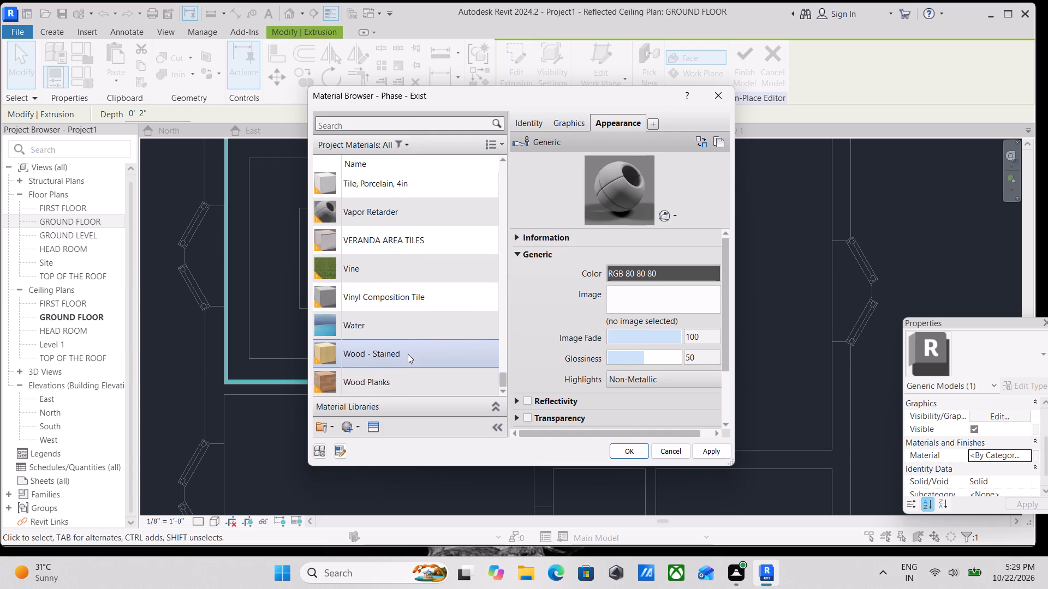
Replace the Phase - Exist material's appearance with Glass - Frosted Light from the library's Glass: Textured assets and apply it.
left_click(374, 425)
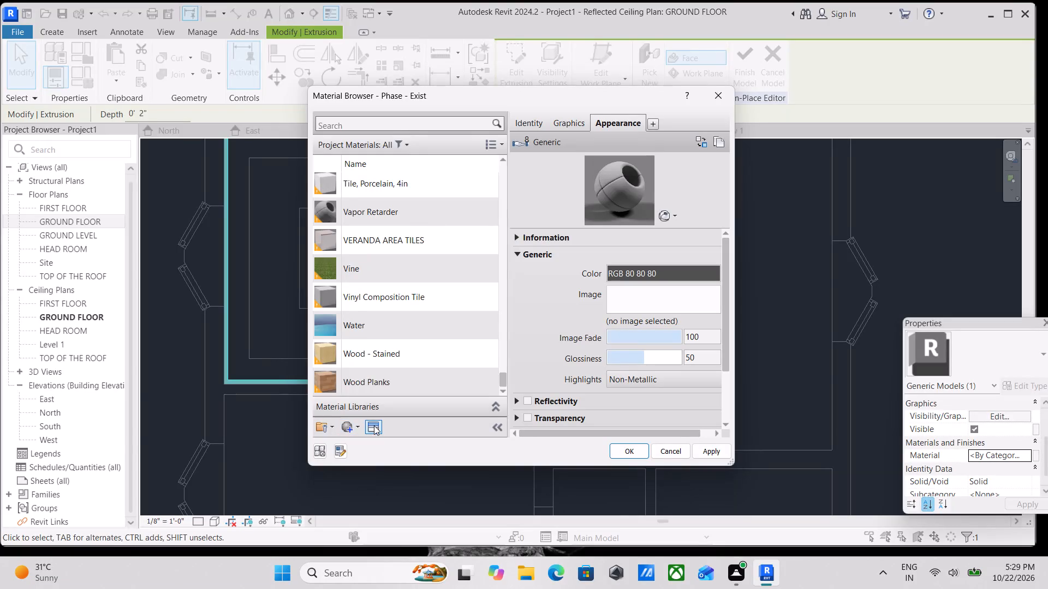
scroll(50, 224, "down", 1)
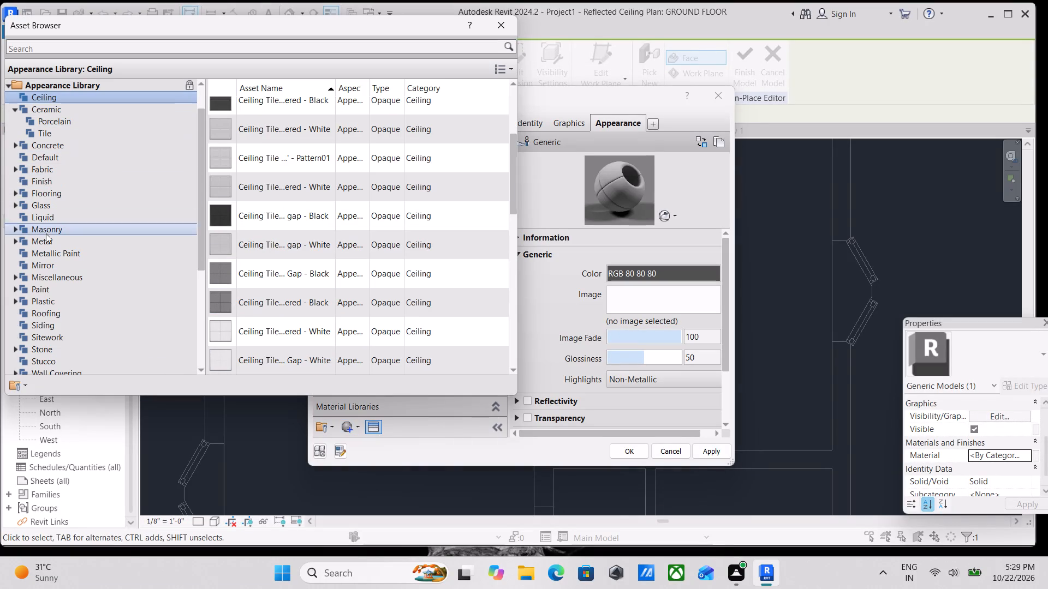
left_click(16, 205)
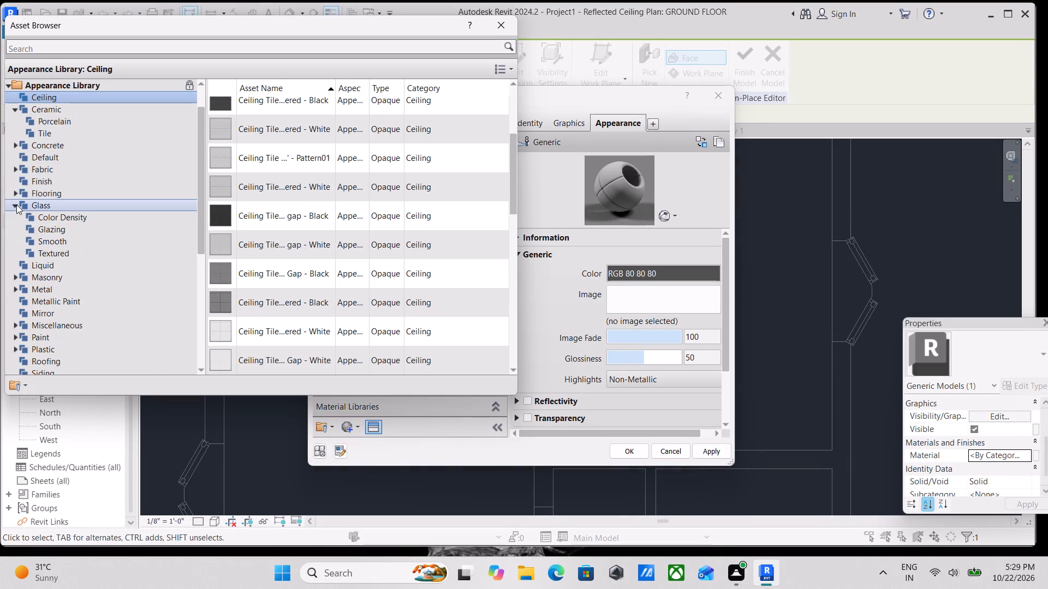
left_click(53, 238)
left_click(56, 250)
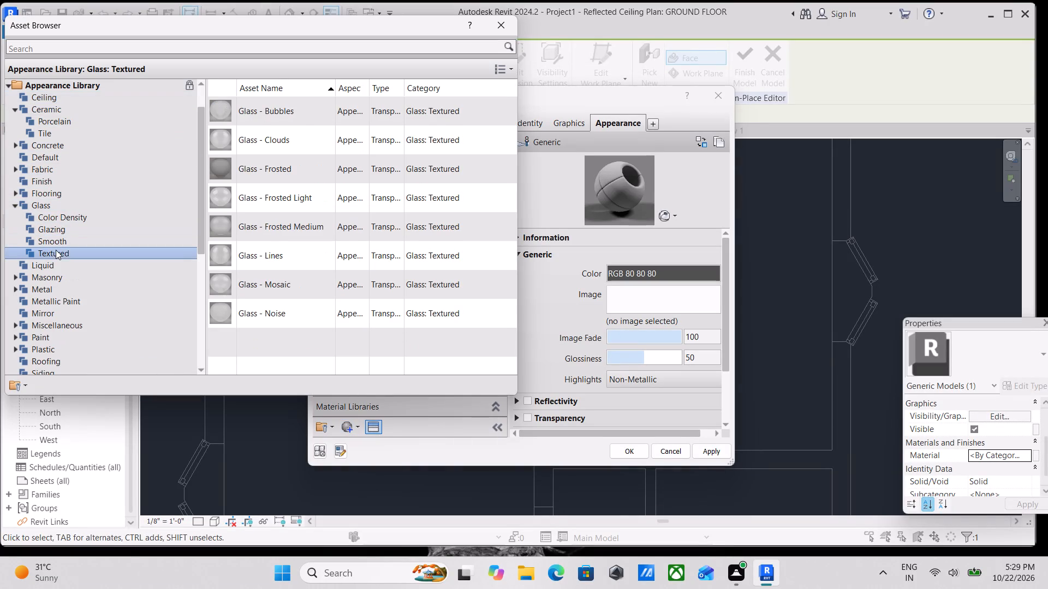
left_click(55, 245)
left_click(56, 250)
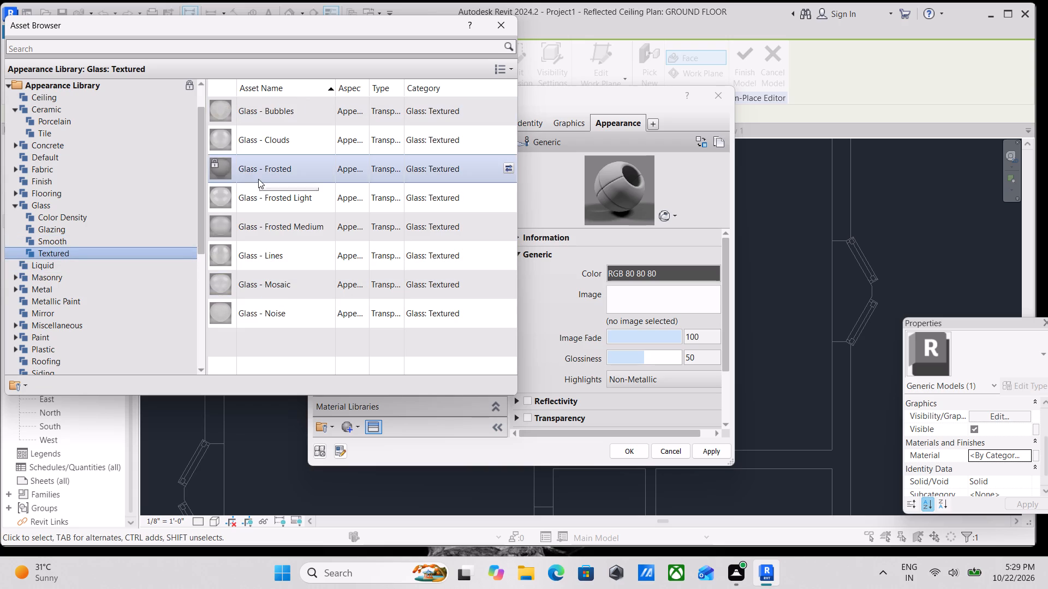
scroll(258, 179, "up", 2)
double_click(223, 197)
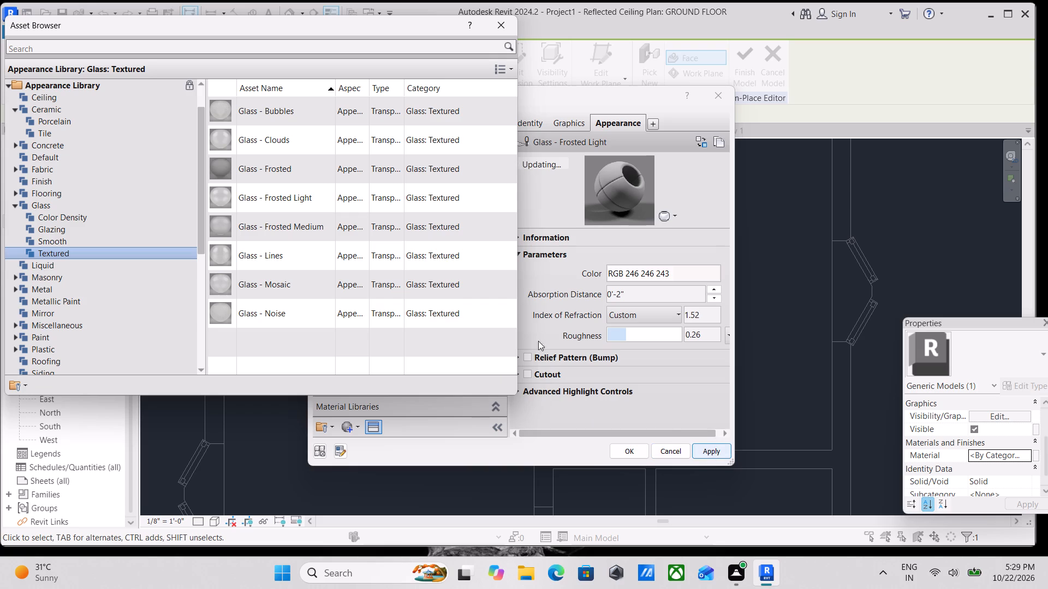
triple_click(275, 204)
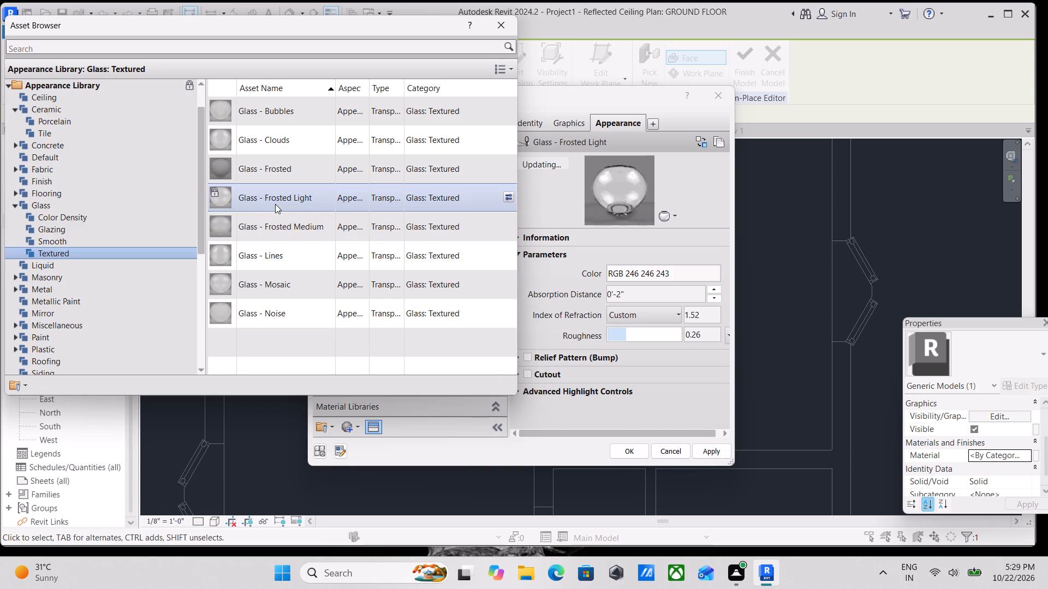
double_click(275, 204)
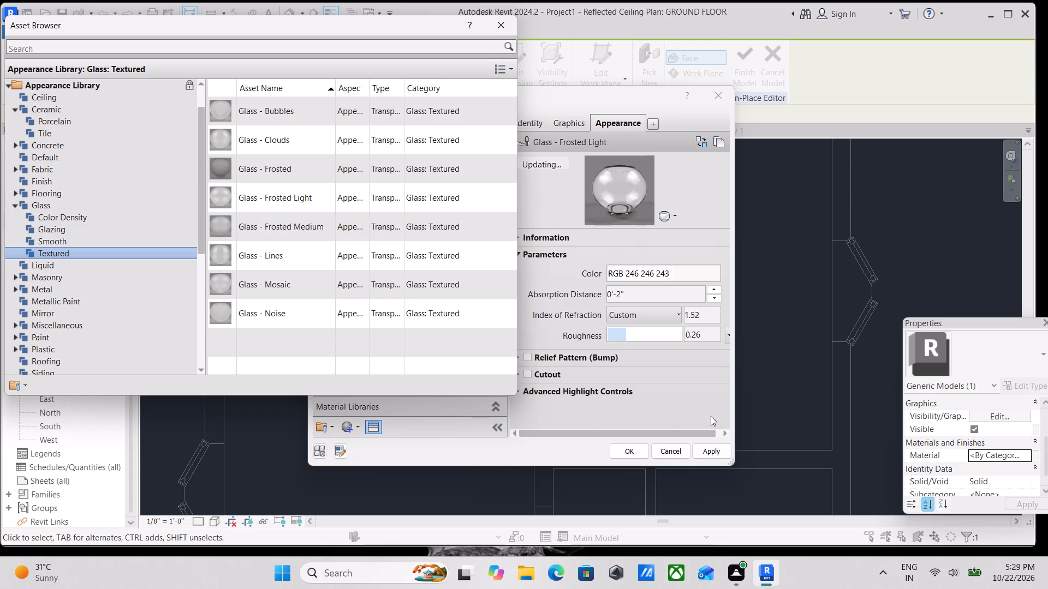
left_click(713, 458)
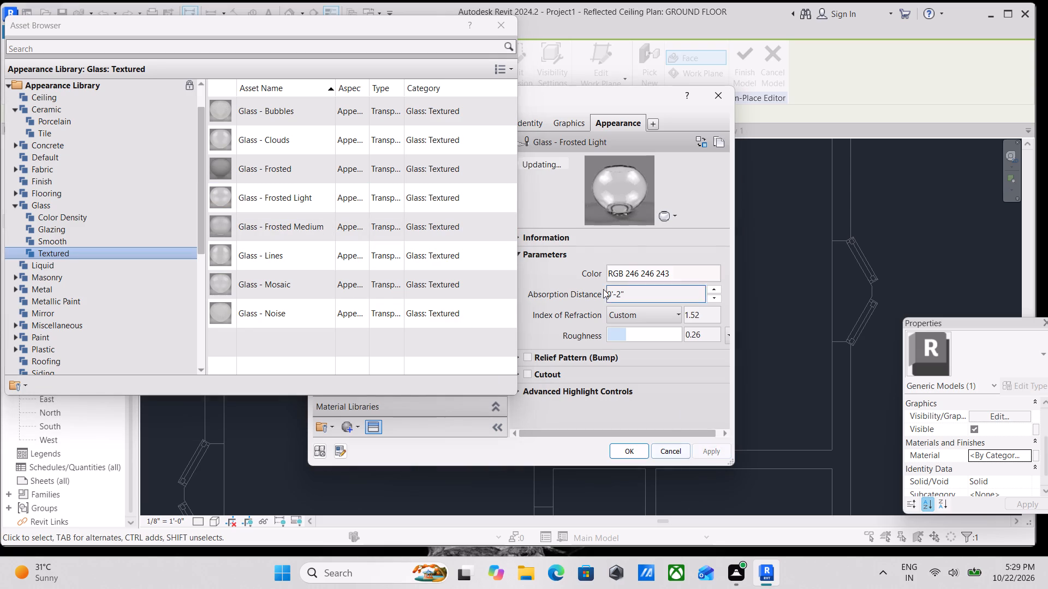
left_click(501, 25)
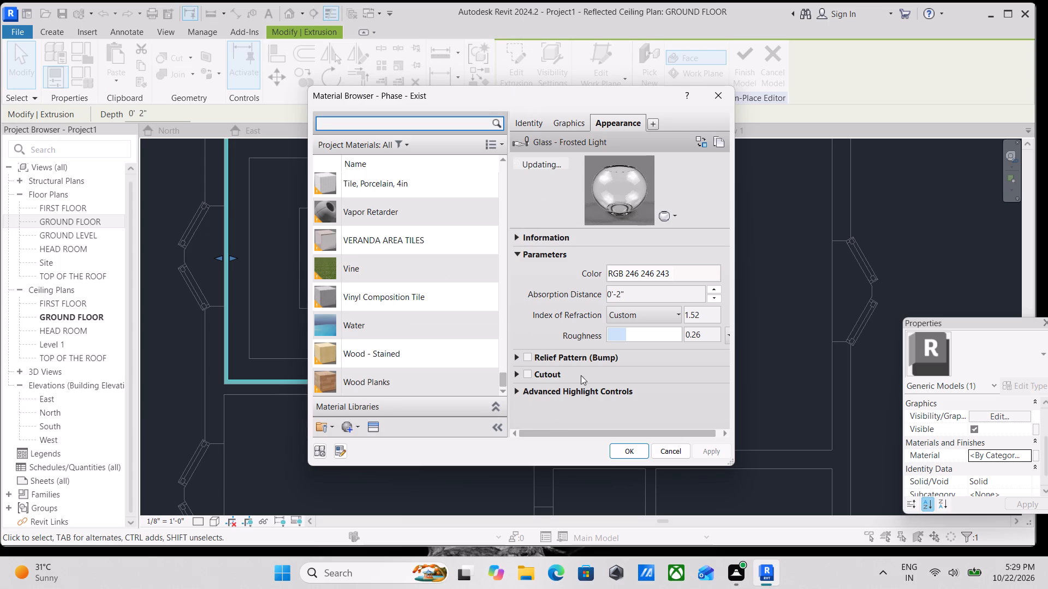
Look through the Phase - Exist material's refraction options, highlight controls, graphics patterns and identity information.
scroll(577, 369, "down", 2)
left_click(623, 315)
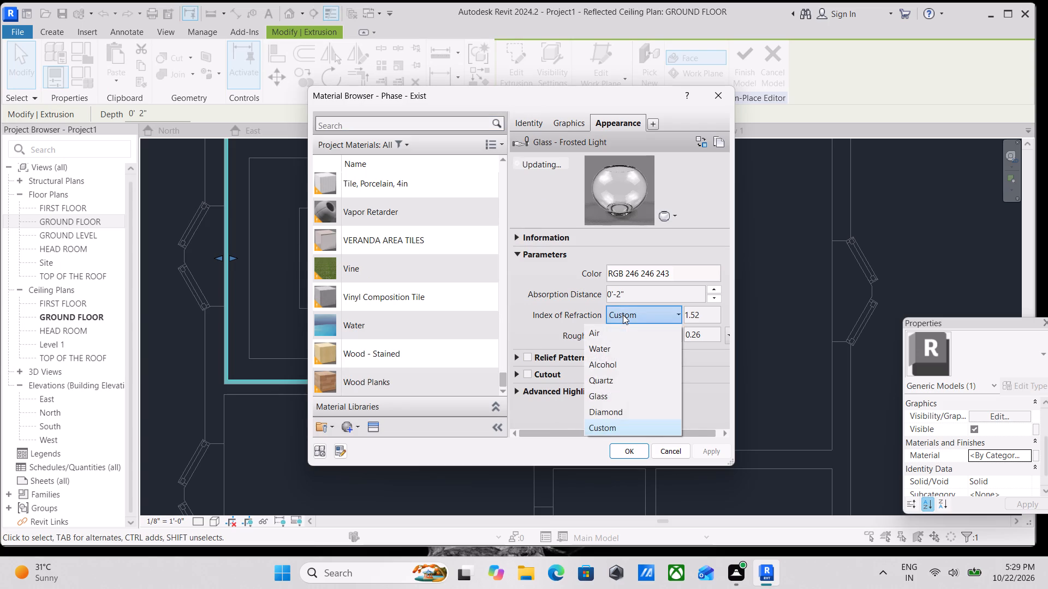
left_click(623, 315)
left_click(623, 315)
left_click(623, 315)
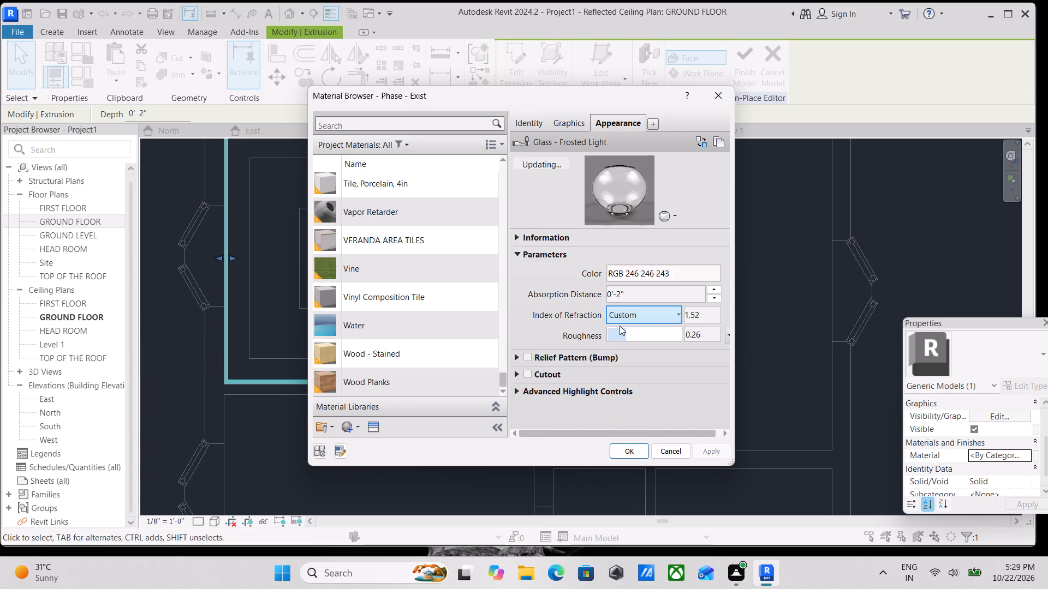
left_click(518, 388)
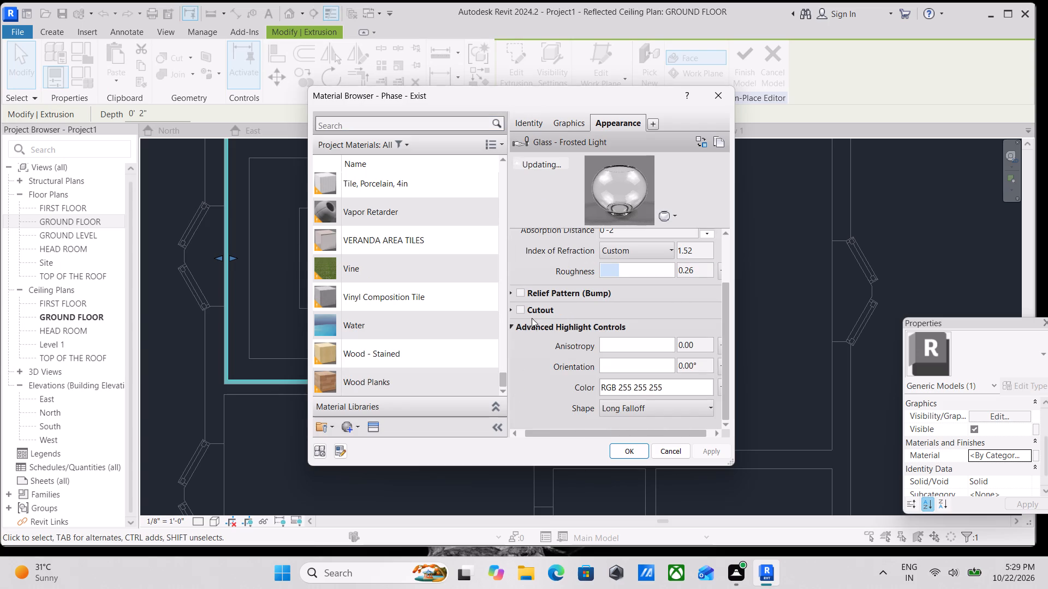
left_click(569, 123)
scroll(560, 354, "down", 1)
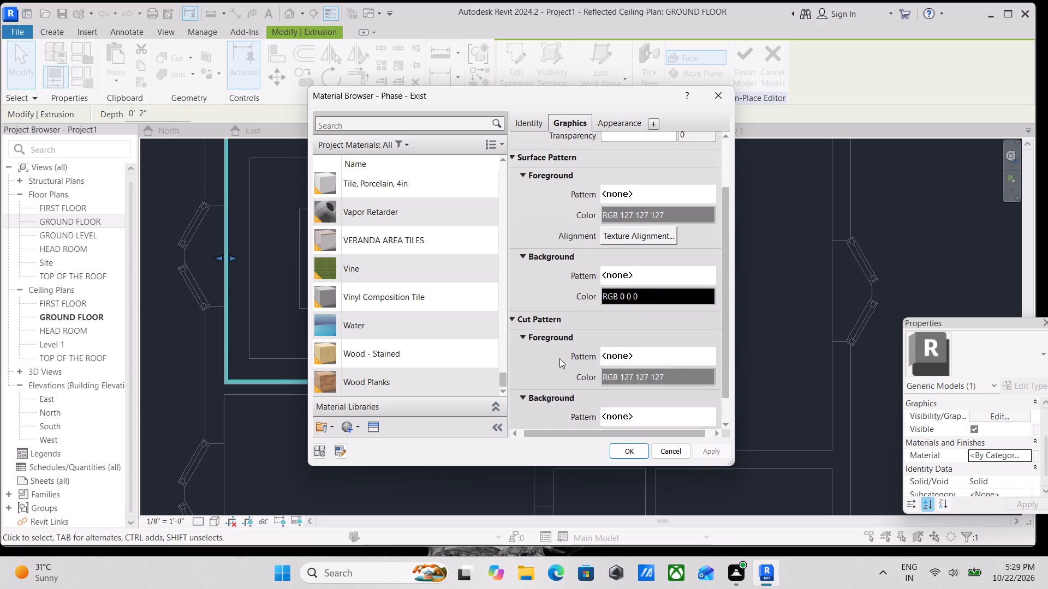
scroll(559, 358, "down", 4)
scroll(559, 378, "up", 4)
left_click(528, 118)
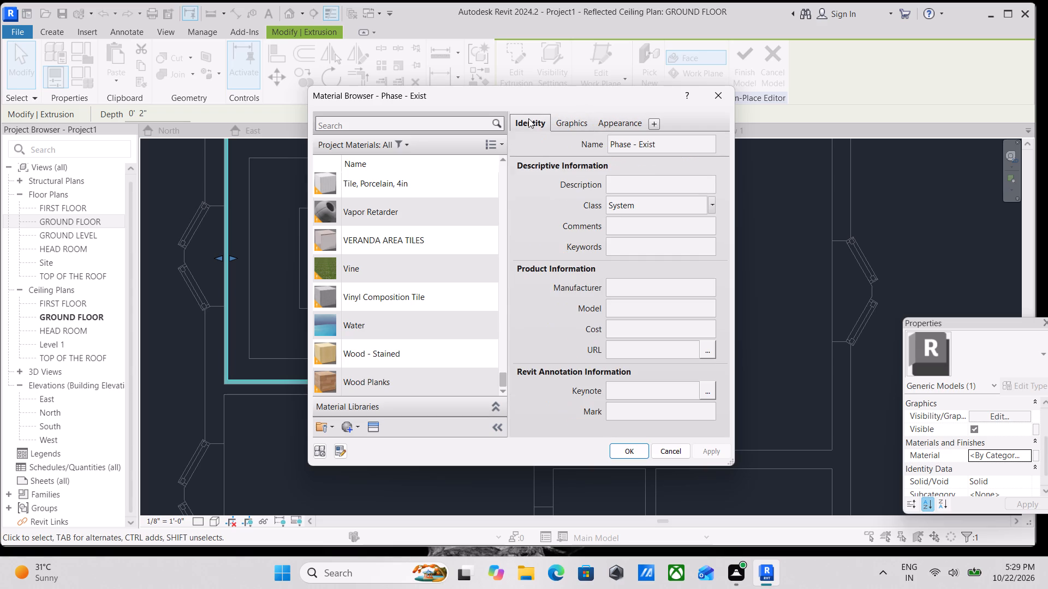
scroll(595, 362, "down", 2)
Examine the frosted glass appearance's relief pattern, cutout and advanced highlight settings, including the highlight shape.
left_click(619, 116)
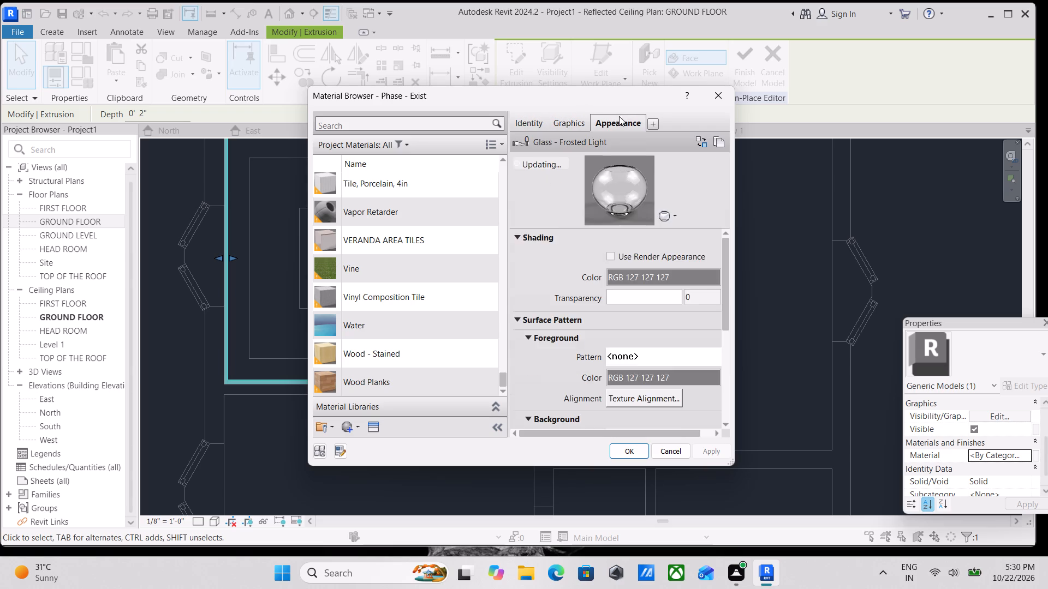
scroll(636, 284, "down", 1)
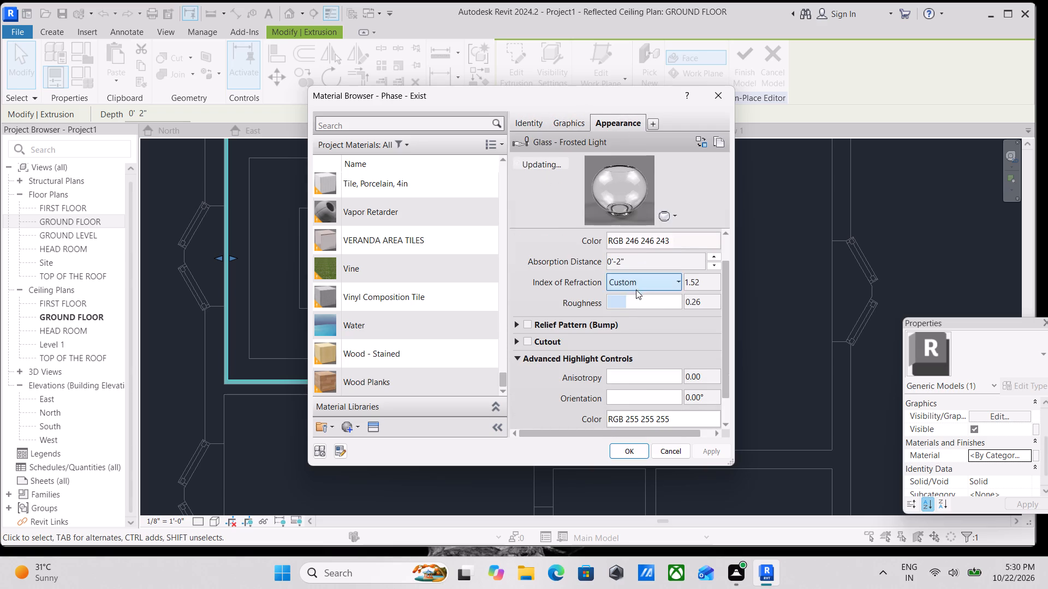
scroll(570, 265, "down", 2)
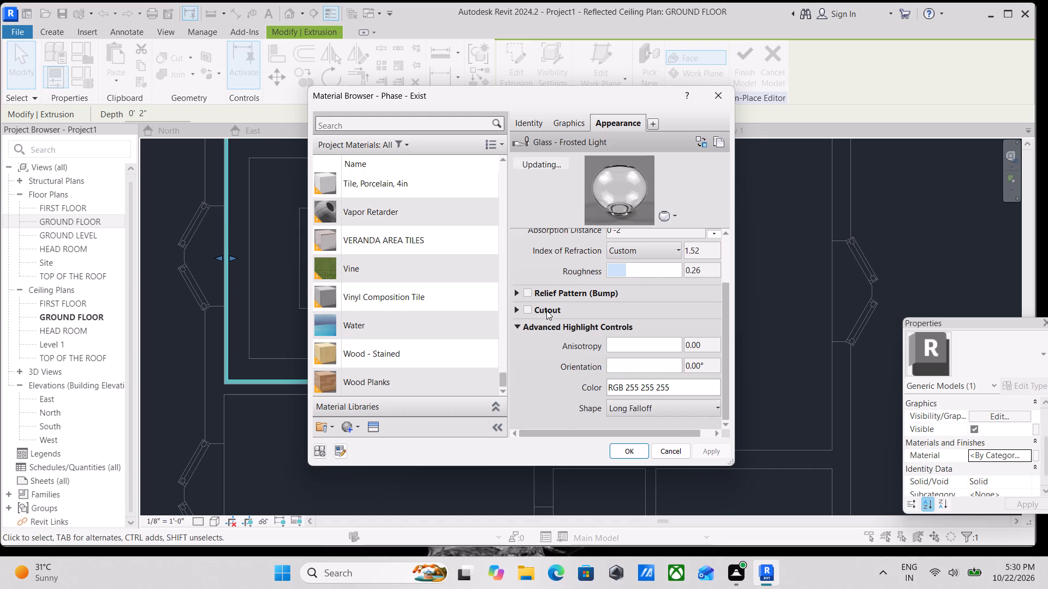
left_click(513, 308)
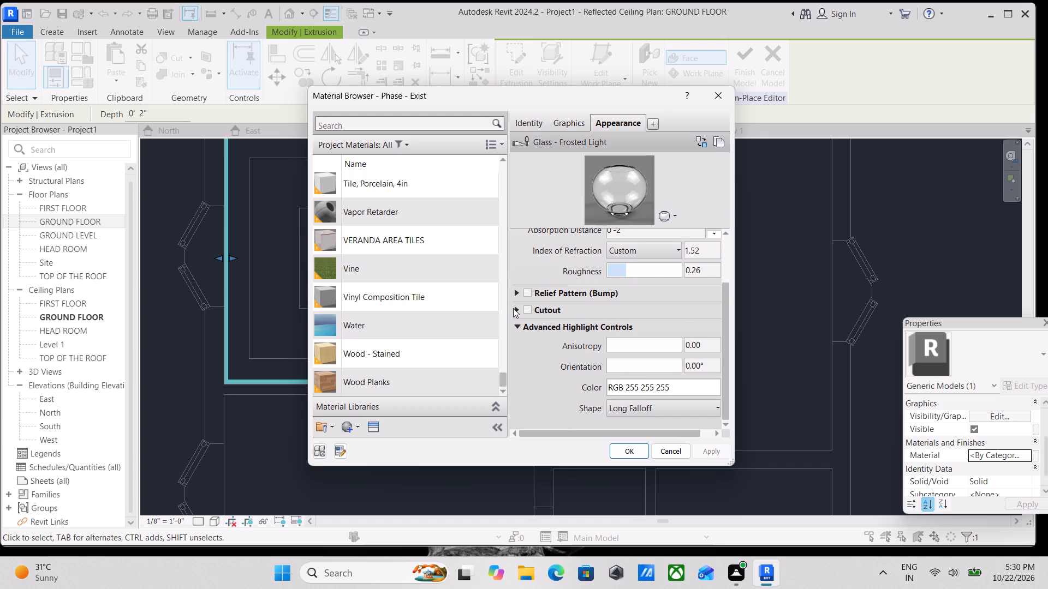
left_click(514, 308)
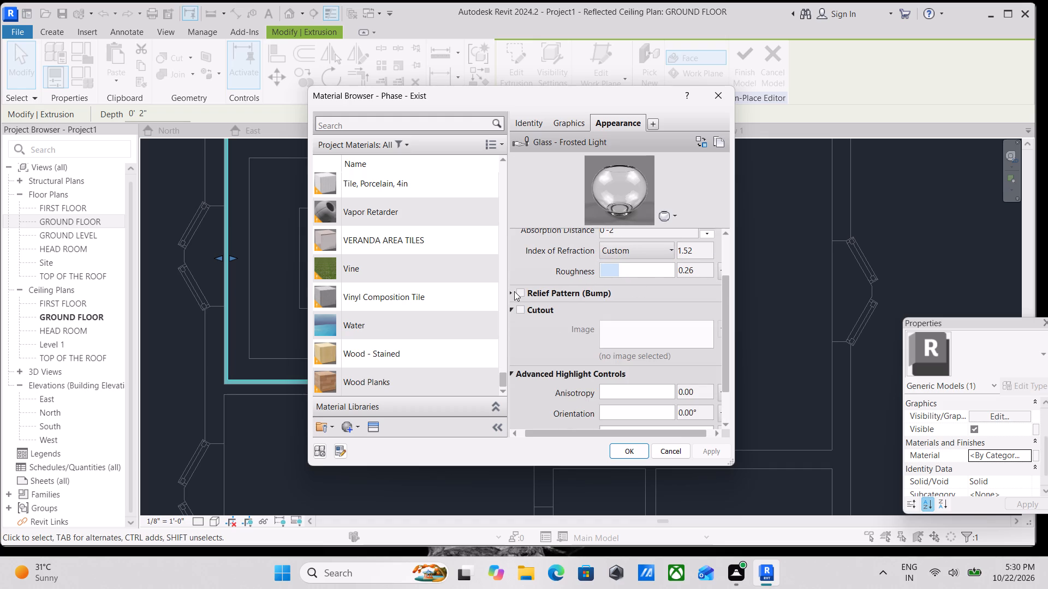
left_click(513, 291)
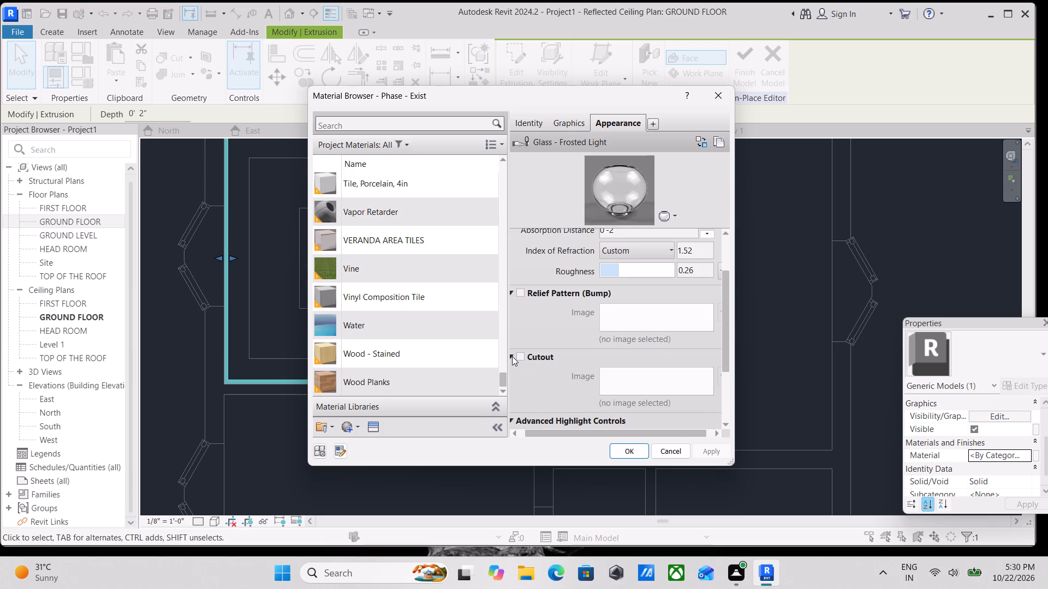
left_click(511, 356)
scroll(511, 356, "down", 6)
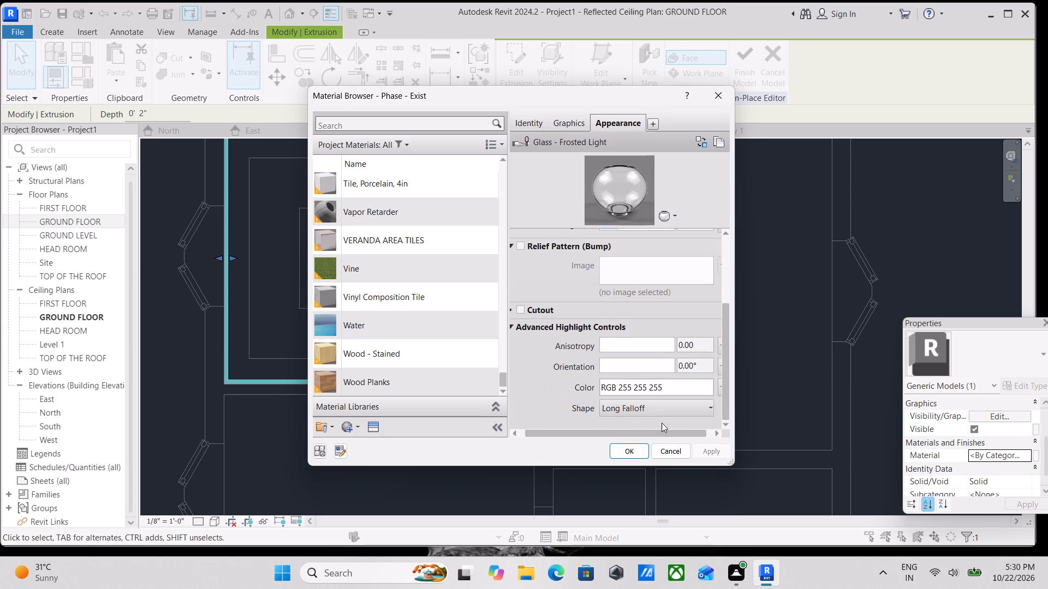
scroll(668, 424, "down", 1)
left_click(688, 407)
left_click(688, 407)
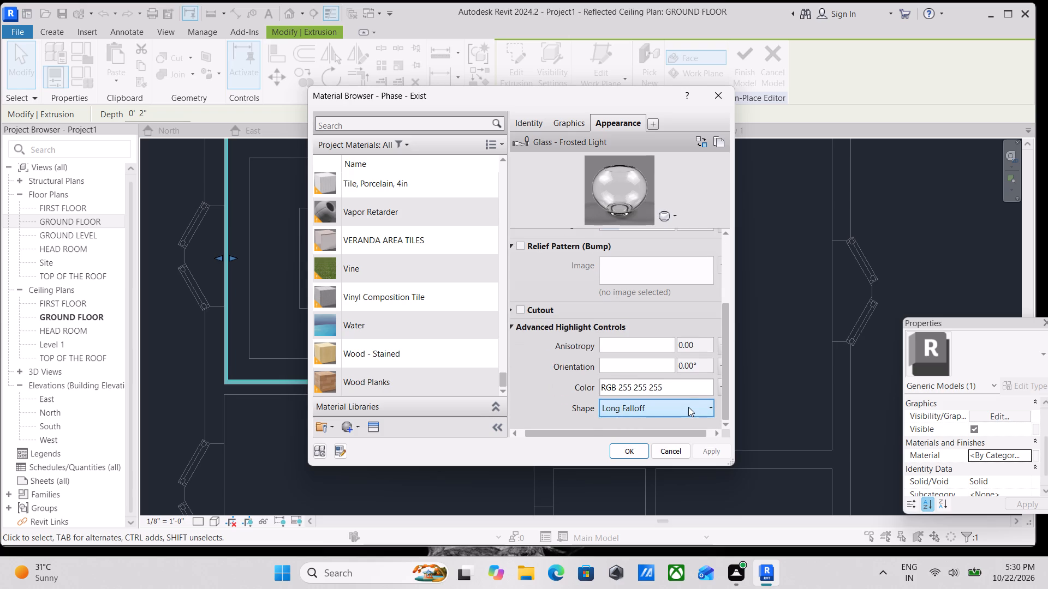
scroll(681, 435, "down", 2)
scroll(585, 341, "up", 2)
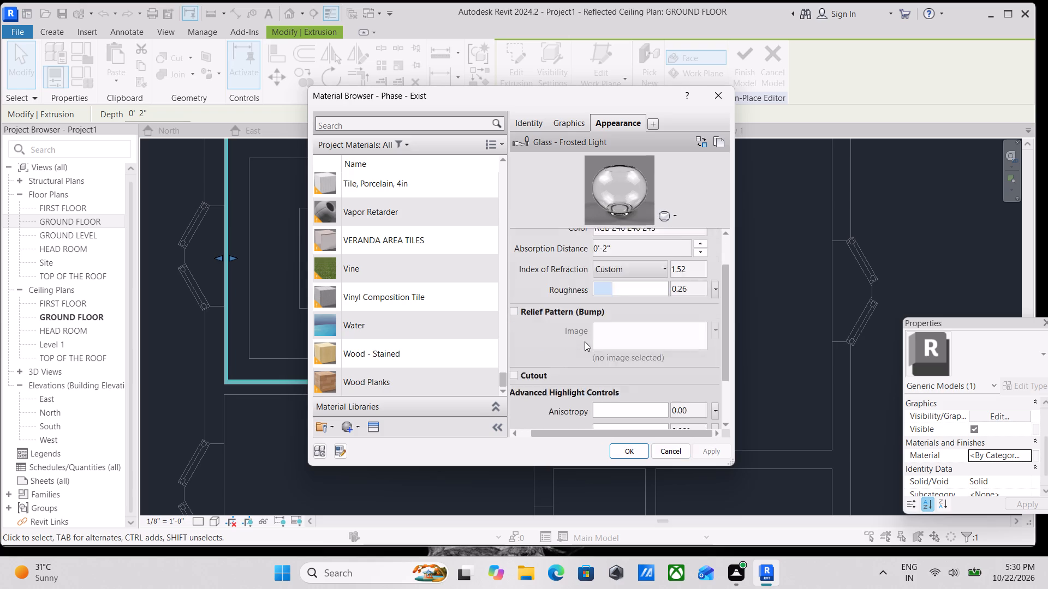
scroll(585, 341, "up", 7)
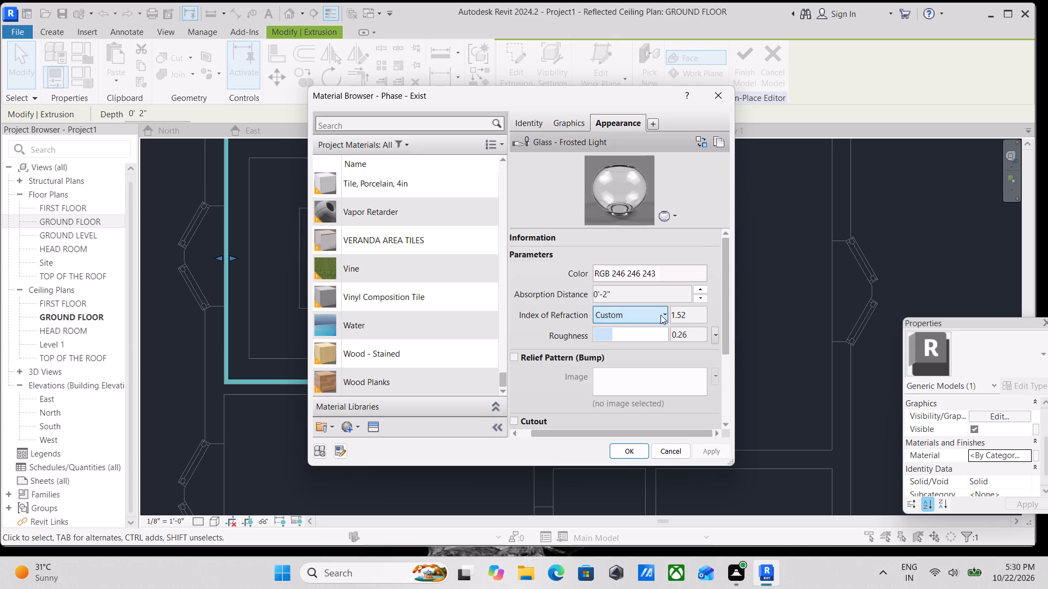
Set the appearance's index of refraction to Glass and assign Phase - Exist to the north-west room's border extrusion.
left_click(663, 313)
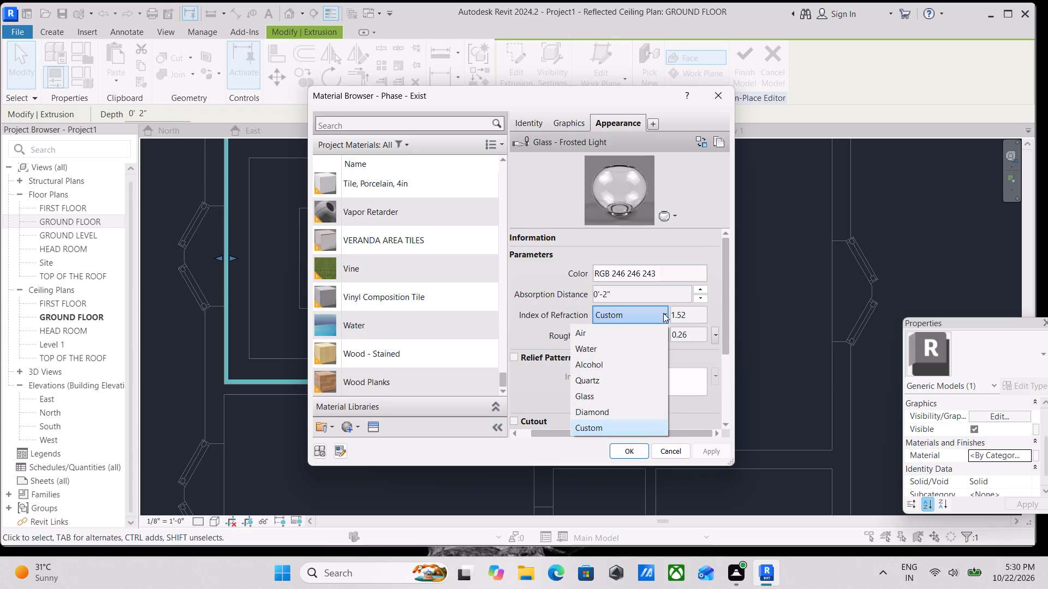
left_click(612, 401)
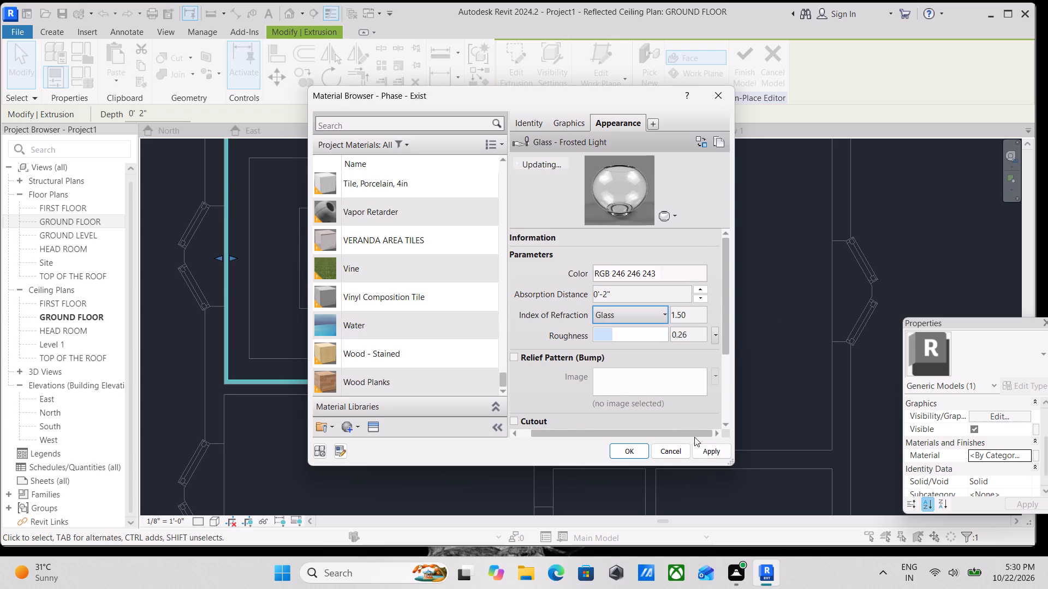
left_click(711, 444)
left_click(634, 450)
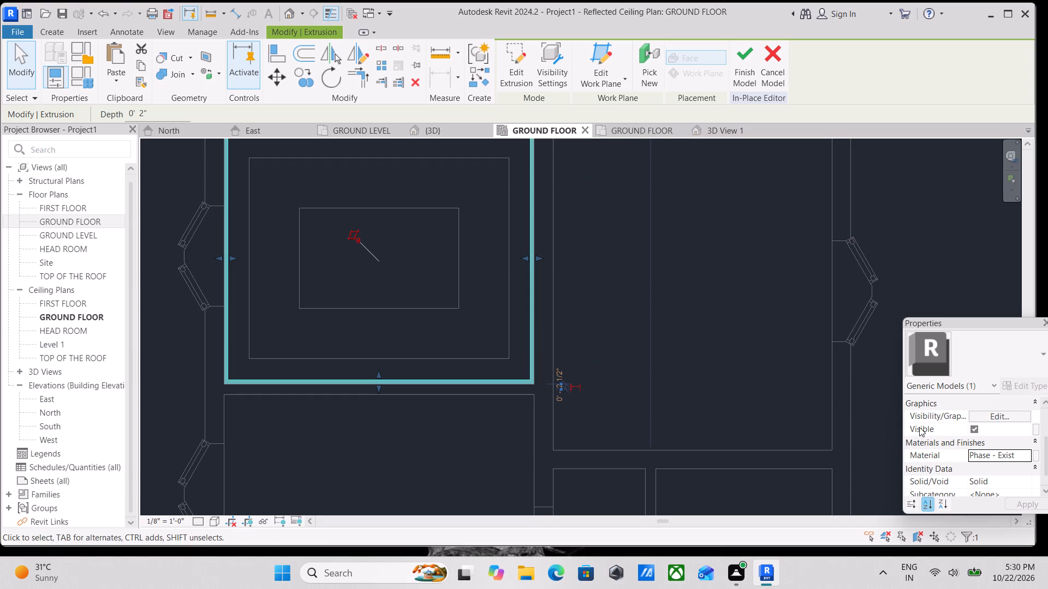
Finish the in-place model of the north-west room's ceiling border.
left_click(1012, 454)
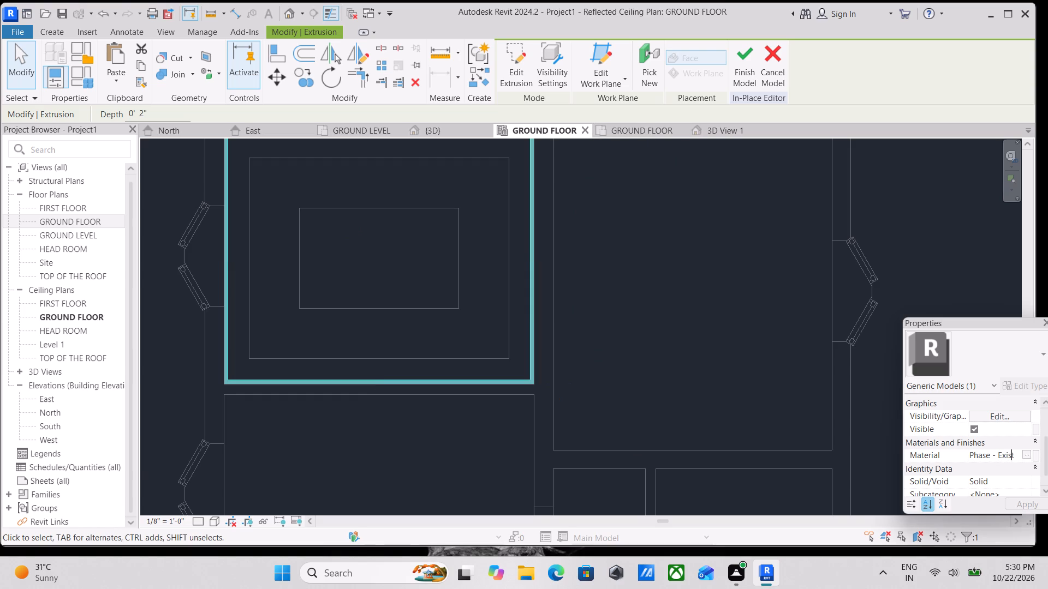
left_click(742, 61)
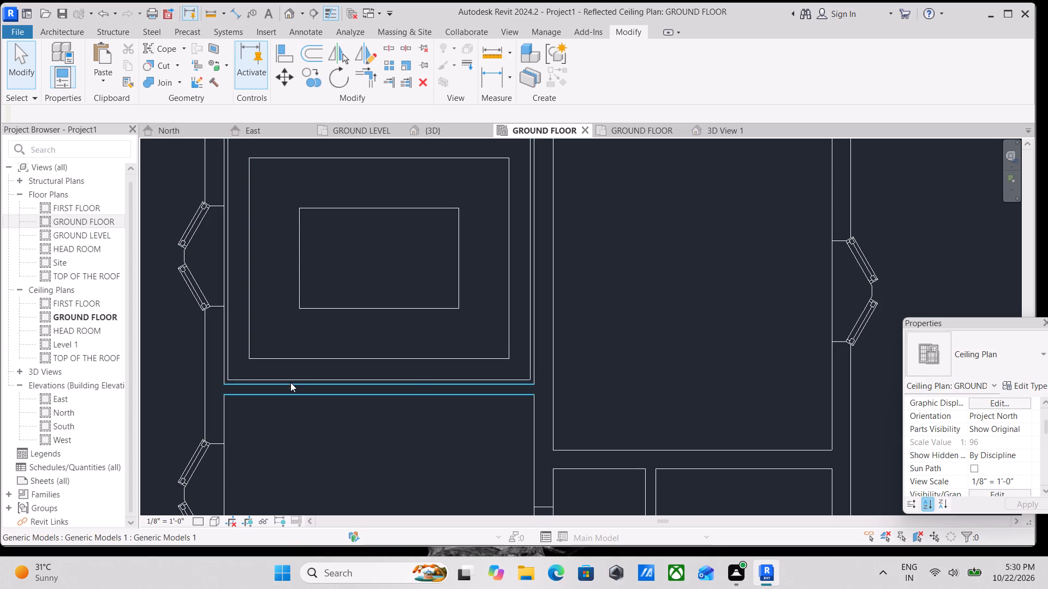
Select the finished ceiling border in the north-west room and inspect it in the 3D View 1 perspective.
scroll(211, 382, "up", 2)
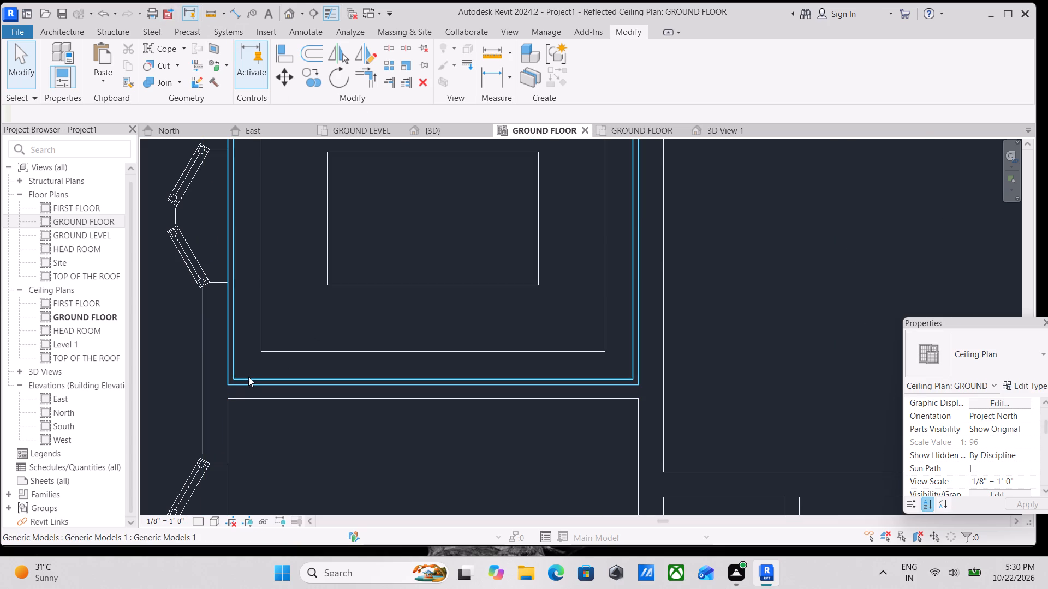
left_click(248, 377)
scroll(264, 371, "down", 1)
middle_click_drag(264, 371, 267, 392)
scroll(379, 334, "down", 2)
middle_click_drag(379, 334, 384, 385)
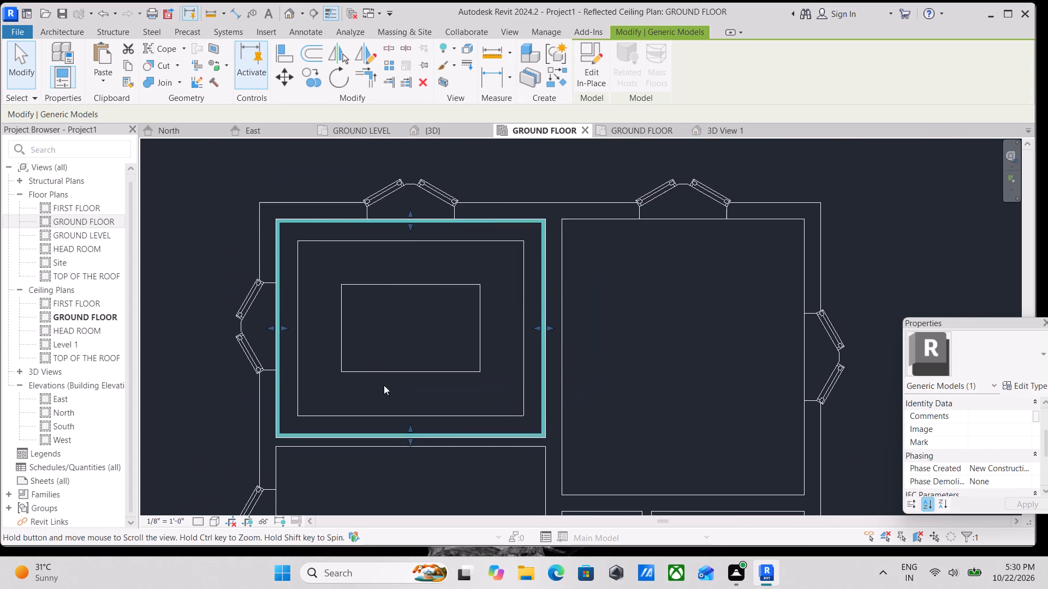
scroll(347, 242, "down", 1)
middle_click_drag(347, 244, 415, 295)
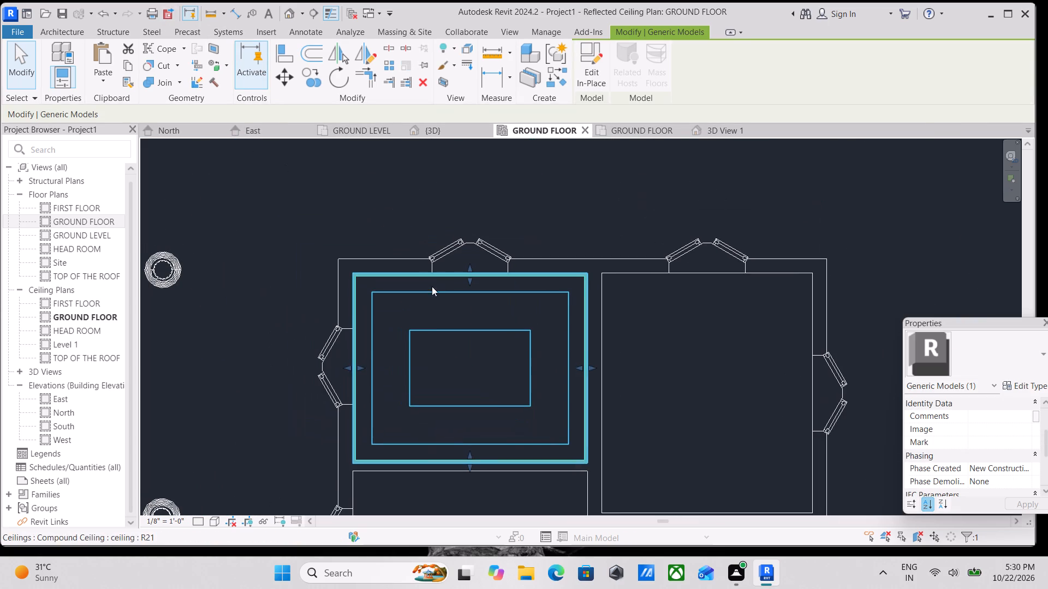
left_click(708, 127)
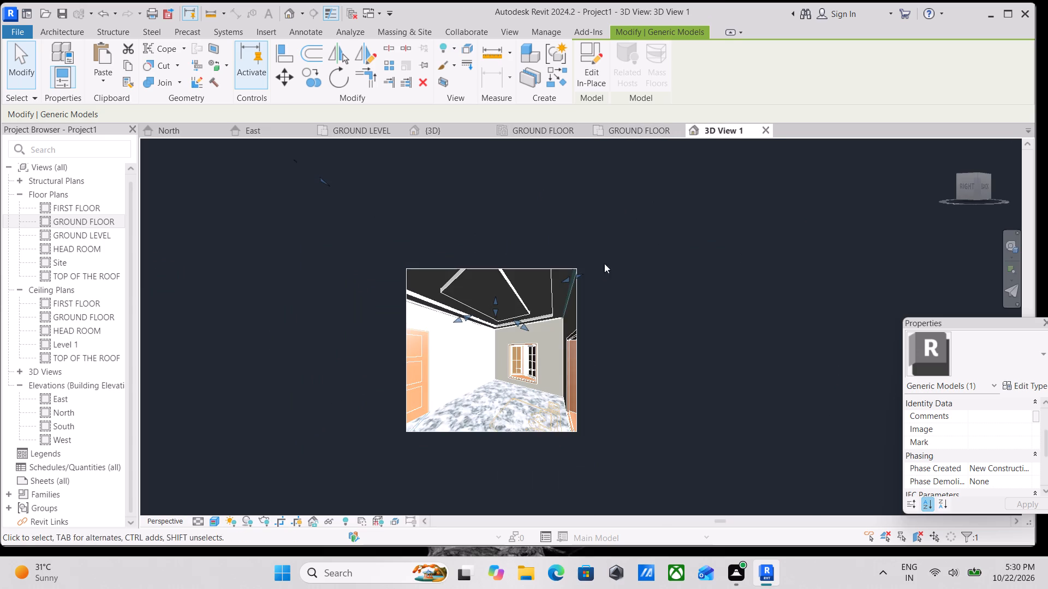
Inspect the ceiling border where it meets the walls in the north-west room and review its instance properties.
scroll(468, 325, "up", 6)
scroll(544, 323, "up", 3)
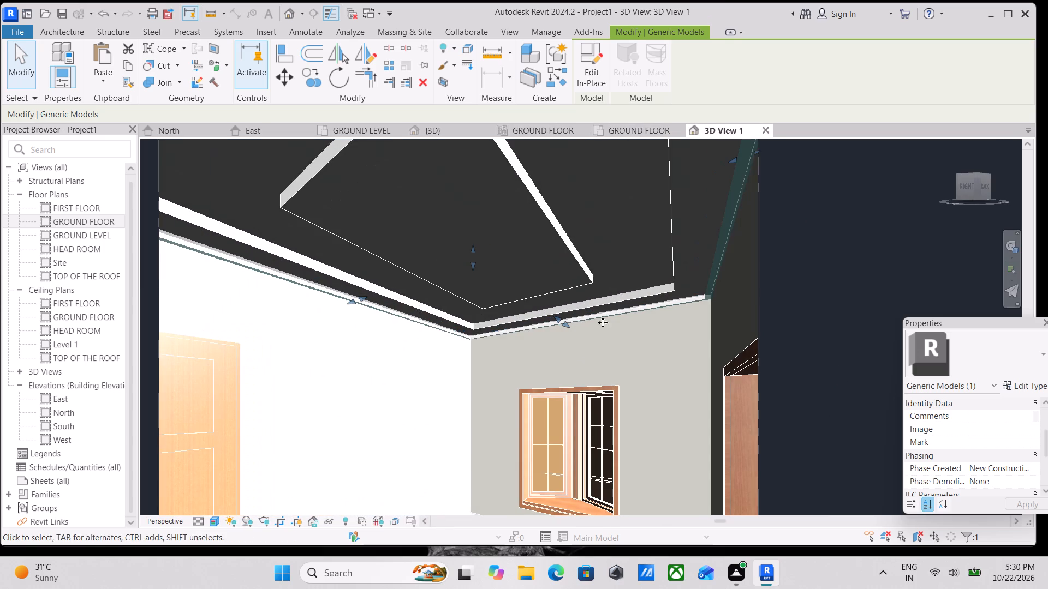
scroll(720, 273, "up", 2)
key("Escape")
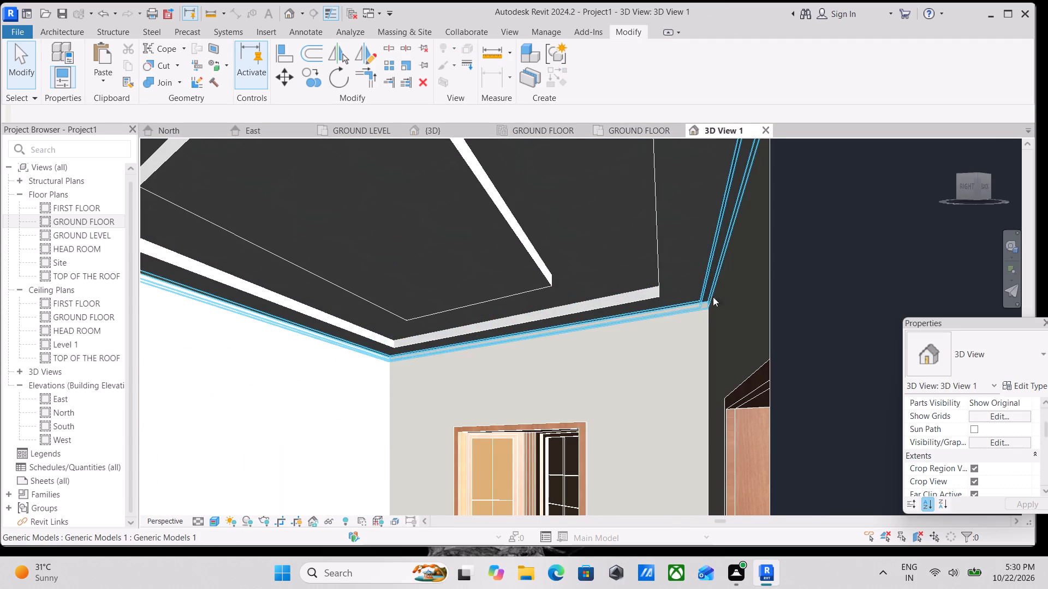
scroll(726, 259, "up", 2)
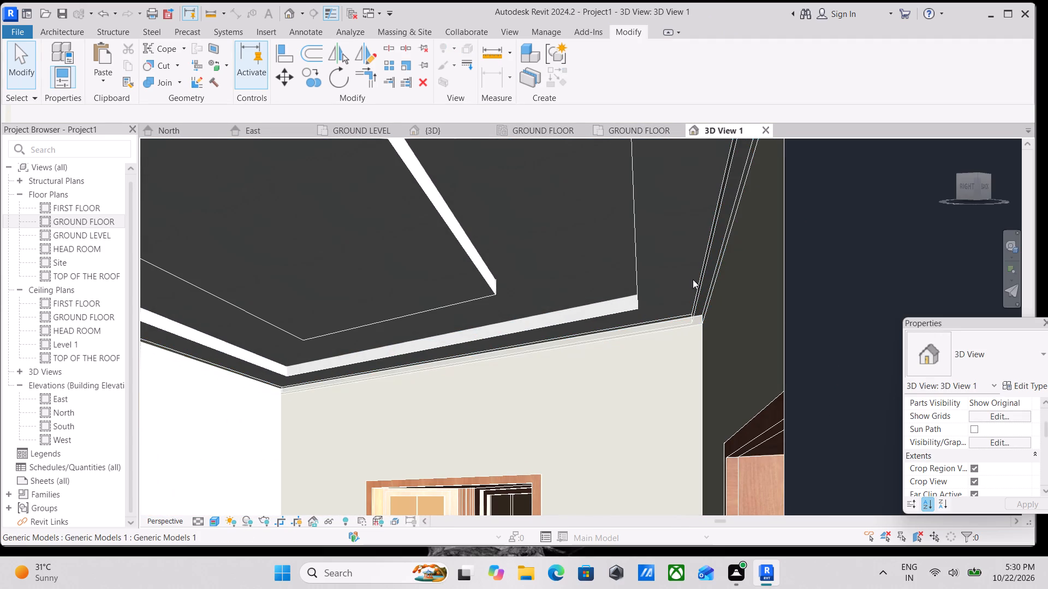
left_click(706, 280)
scroll(979, 423, "down", 2)
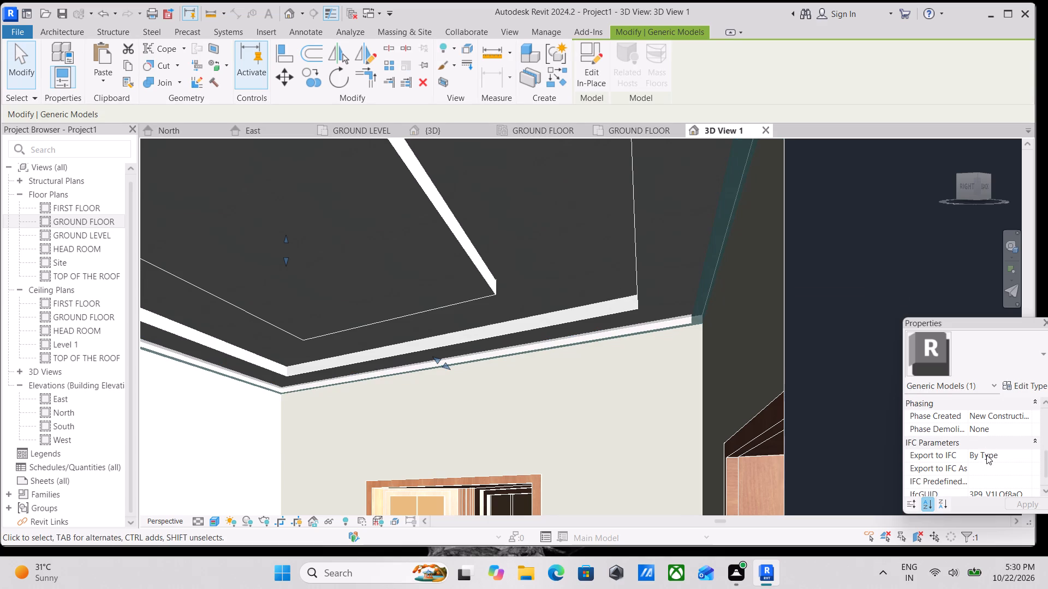
scroll(757, 442, "down", 2)
middle_click_drag(757, 443, 778, 474)
middle_click_drag(668, 442, 682, 471)
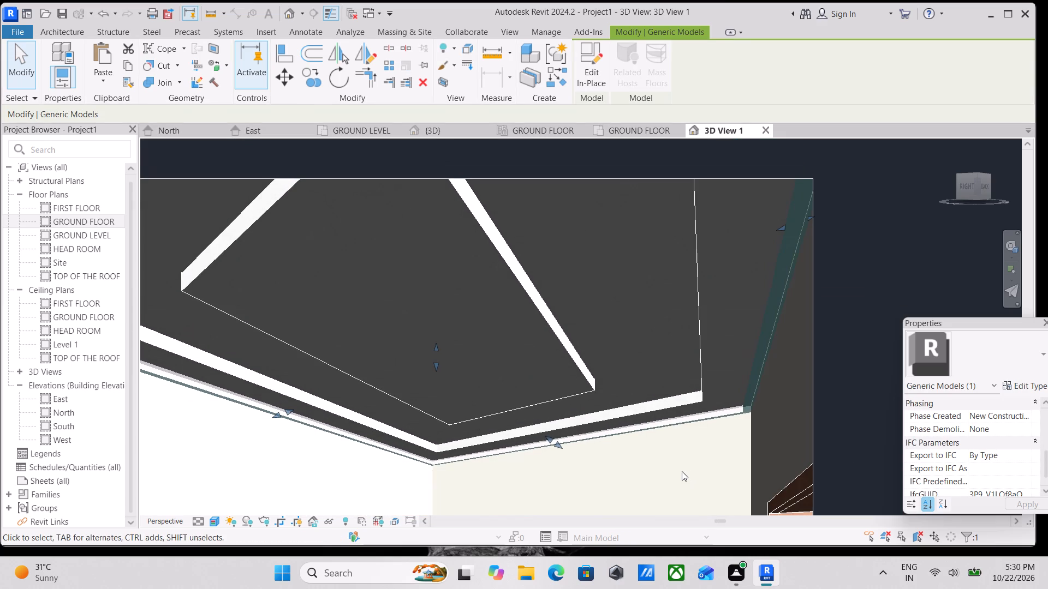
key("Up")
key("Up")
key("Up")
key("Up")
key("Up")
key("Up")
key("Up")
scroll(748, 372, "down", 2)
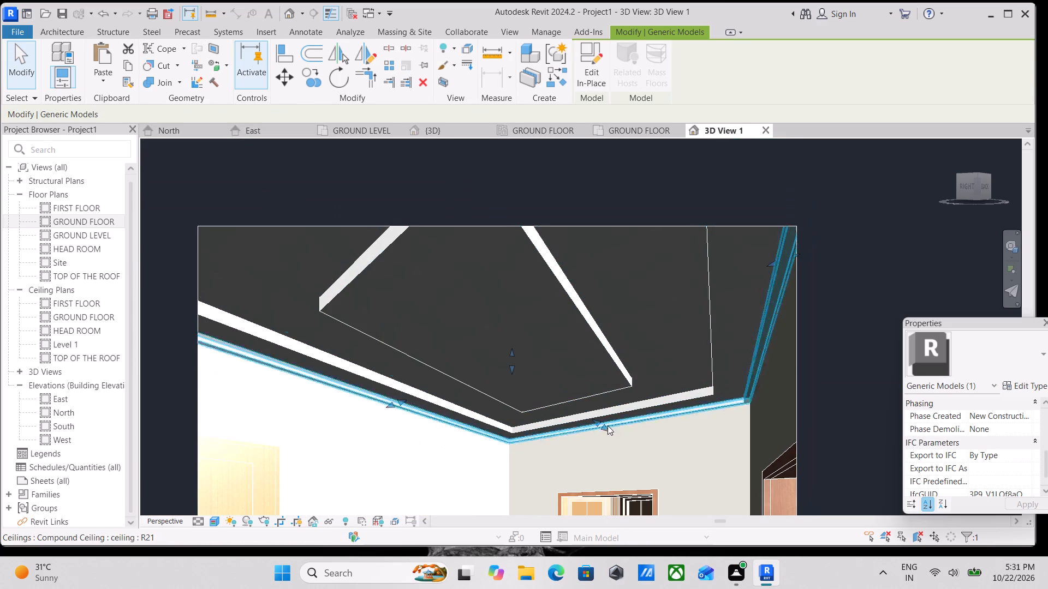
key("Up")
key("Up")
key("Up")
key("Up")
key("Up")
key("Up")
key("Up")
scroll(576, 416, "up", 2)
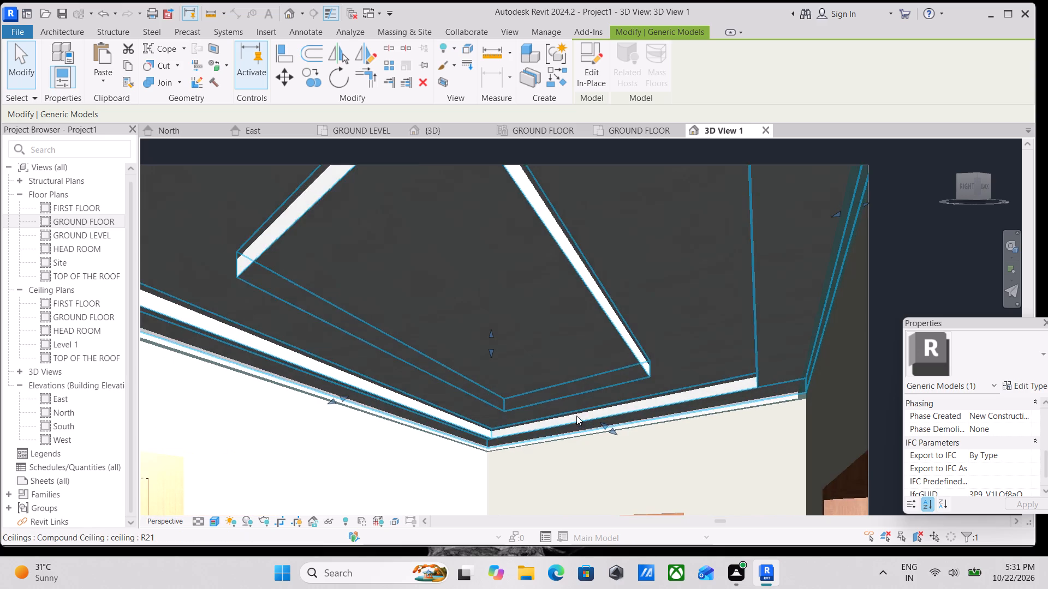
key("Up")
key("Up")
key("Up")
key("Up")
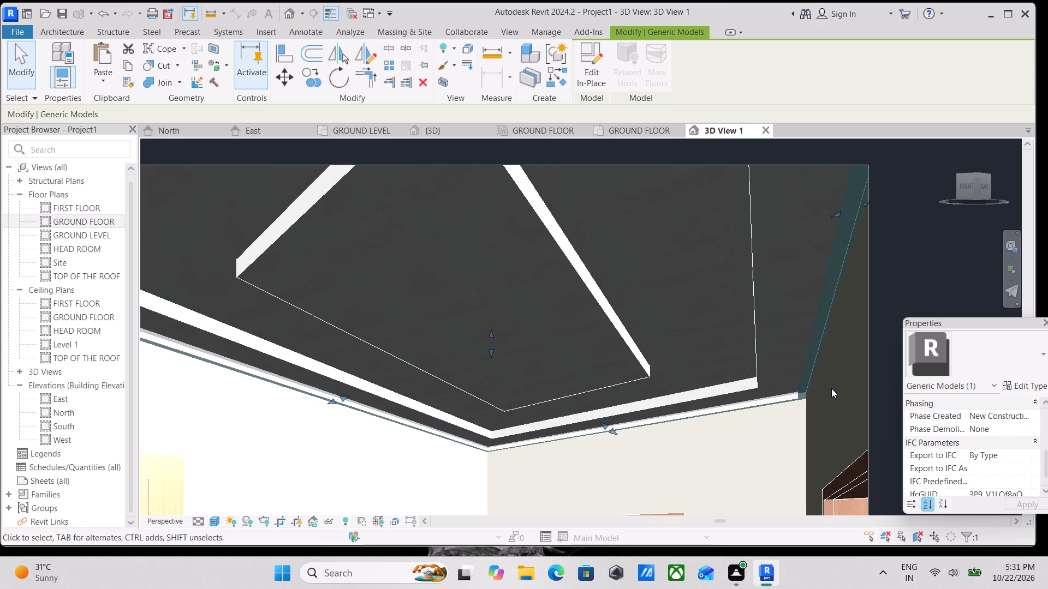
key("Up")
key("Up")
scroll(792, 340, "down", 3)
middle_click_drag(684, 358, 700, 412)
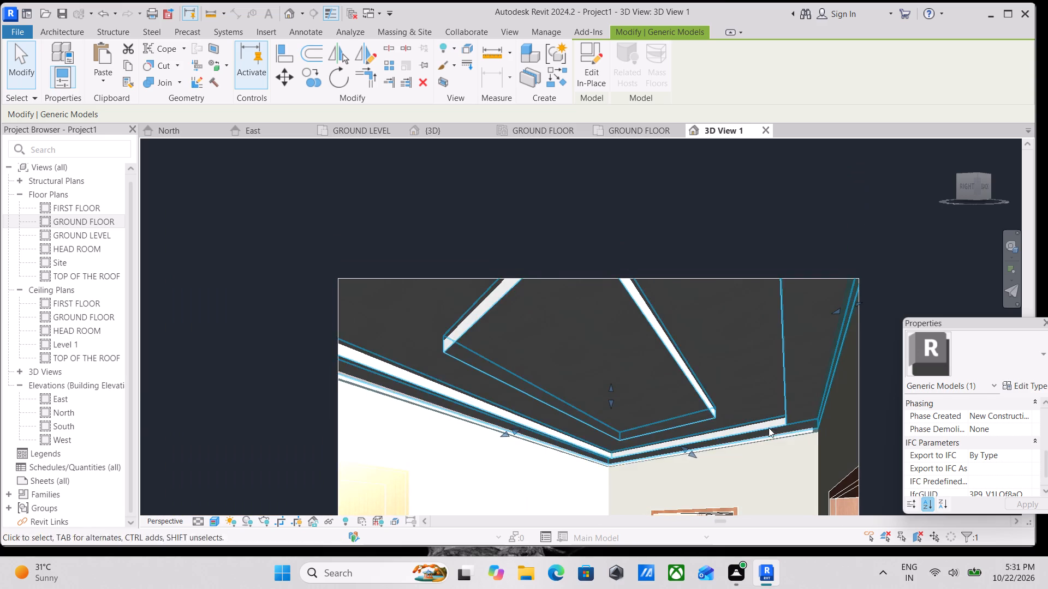
Examine the ceiling border's corner joint and its glass-like finish up close in the room perspective.
key("Escape")
scroll(814, 418, "up", 2)
key("Escape")
scroll(830, 408, "up", 8)
key("Escape")
scroll(815, 465, "up", 7)
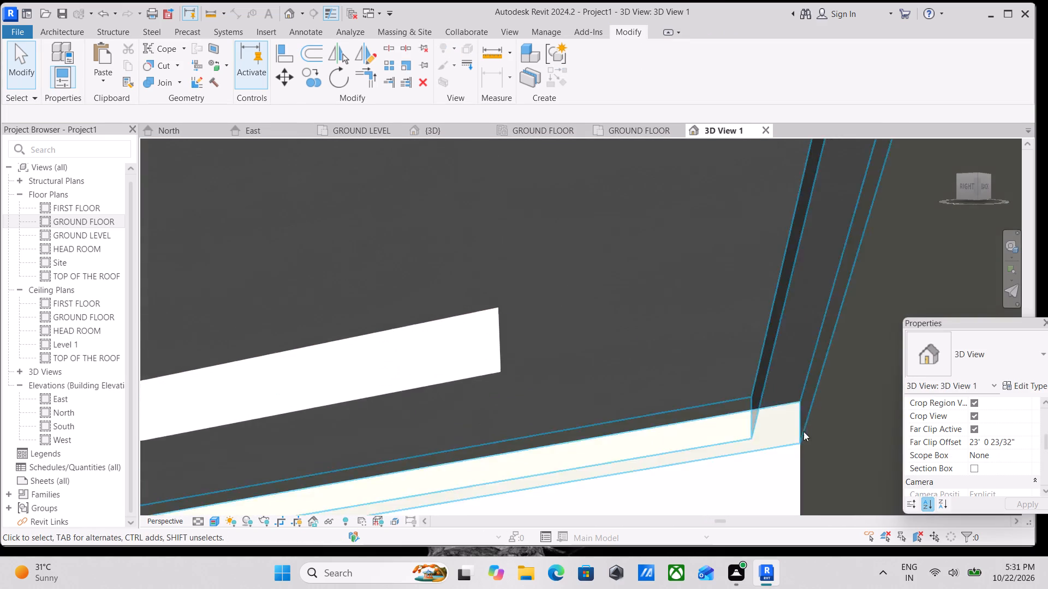
scroll(779, 389, "up", 3)
scroll(757, 393, "down", 9)
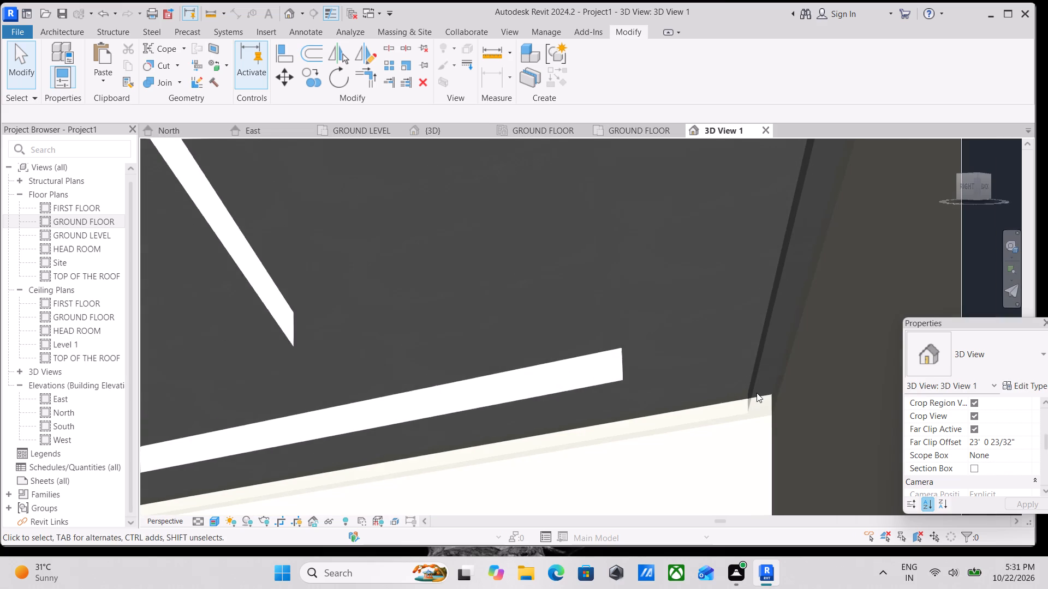
scroll(757, 393, "down", 5)
scroll(663, 394, "down", 2)
middle_click_drag(662, 394, 767, 389)
scroll(774, 388, "down", 3)
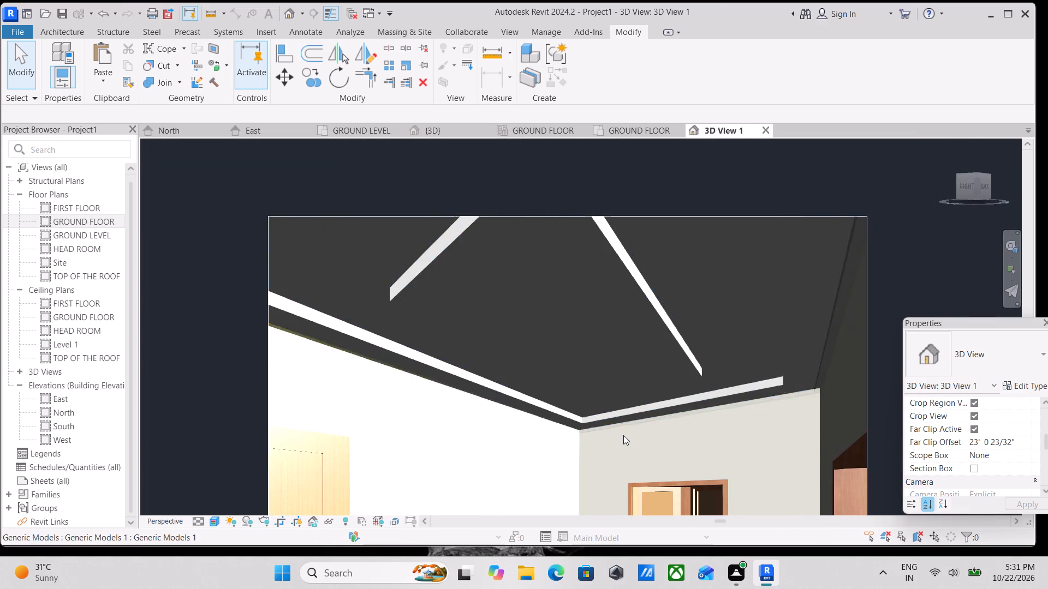
Edit the ceiling border in place, change its extrusion's material to Porcelain, Linen, and finish the model.
scroll(568, 426, "up", 10)
left_click(588, 420)
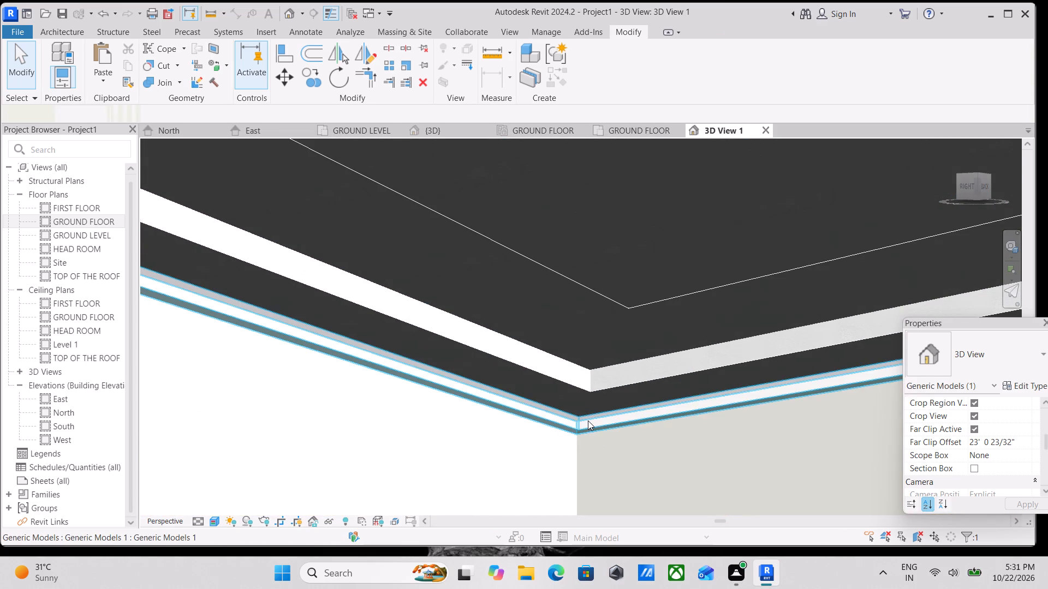
scroll(588, 420, "down", 3)
scroll(633, 420, "down", 4)
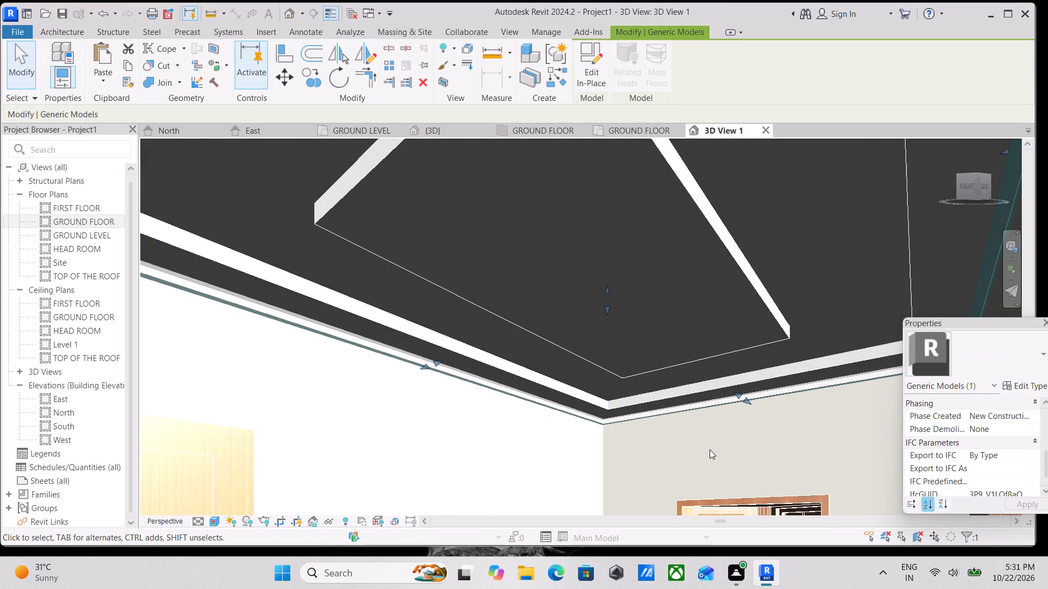
scroll(1000, 450, "down", 2)
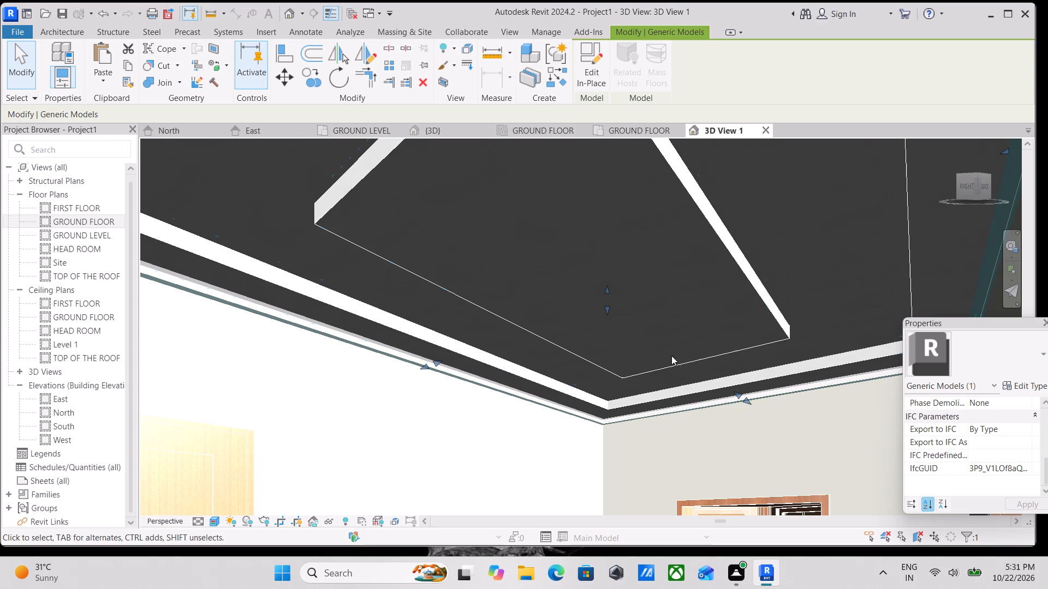
left_click(598, 73)
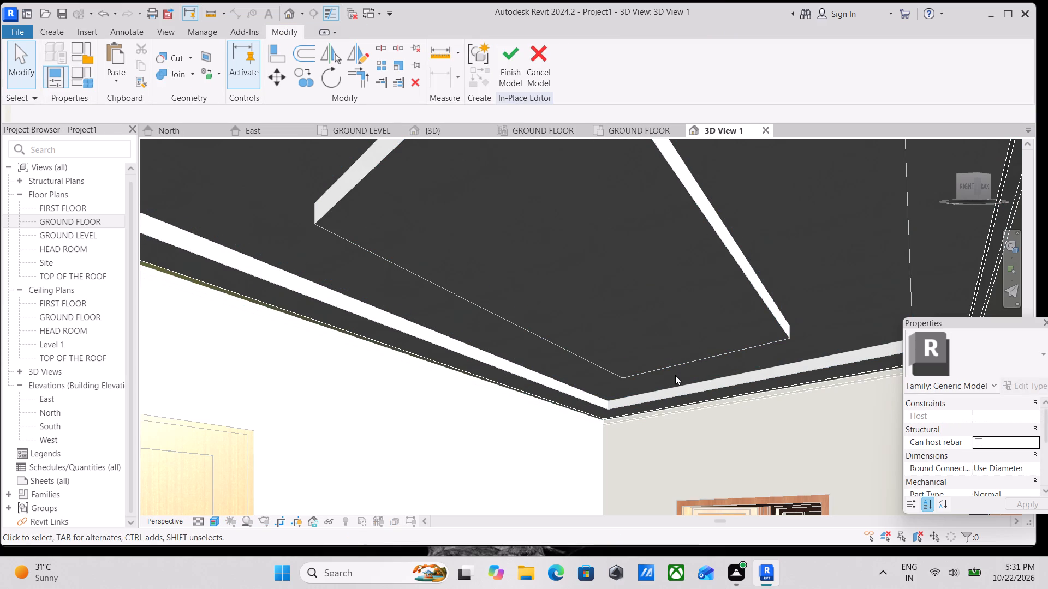
left_click(645, 418)
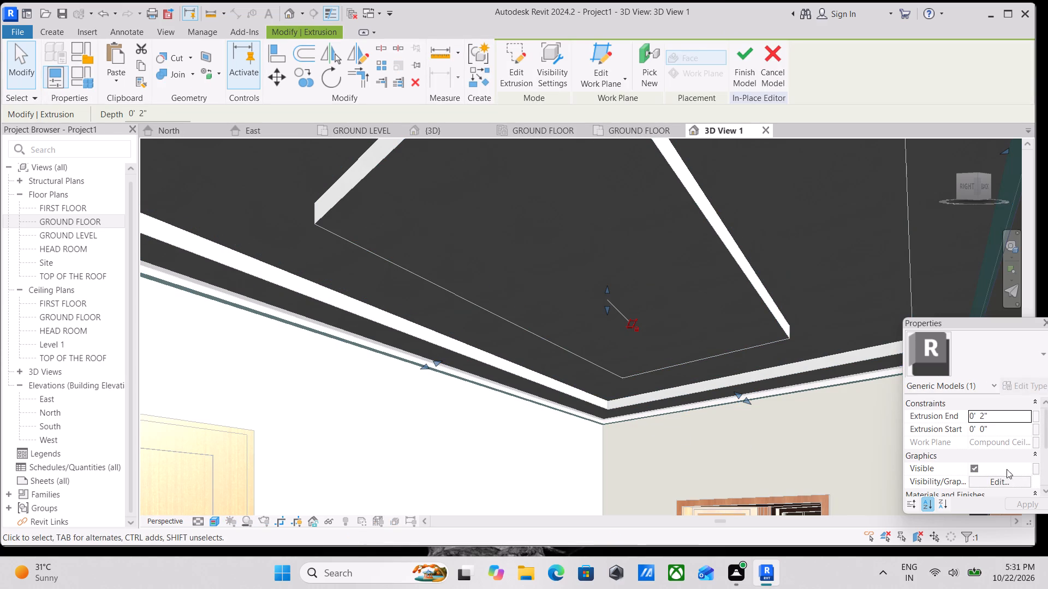
scroll(990, 469, "down", 2)
left_click(1016, 450)
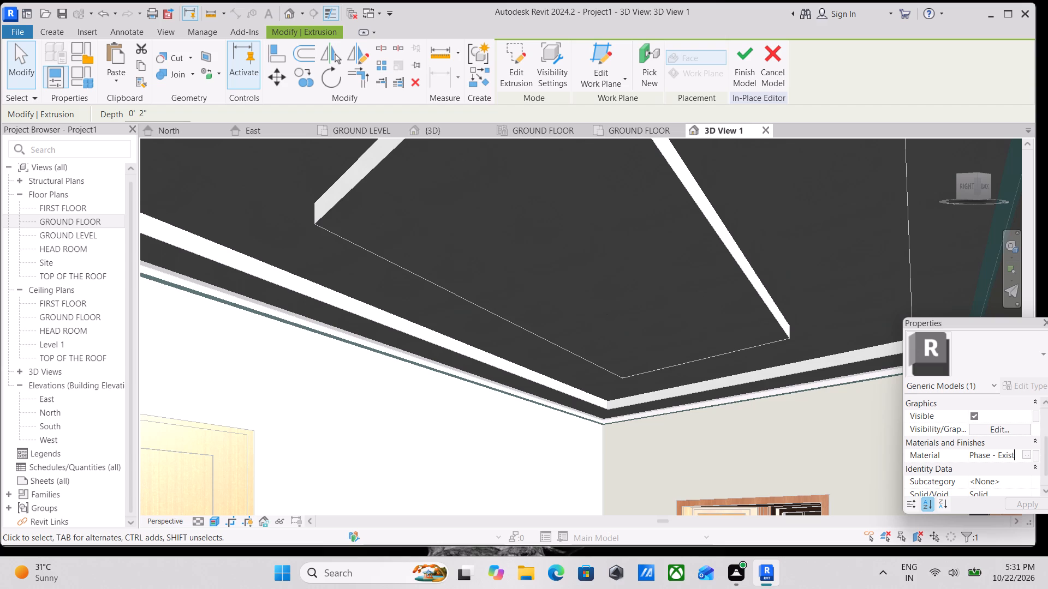
left_click(1027, 455)
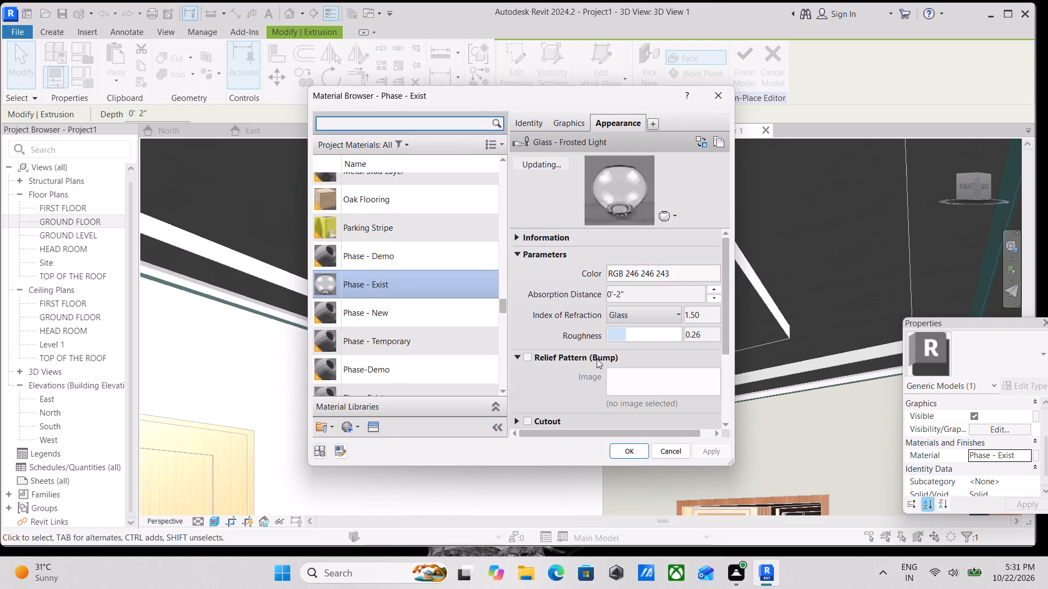
scroll(355, 339, "down", 2)
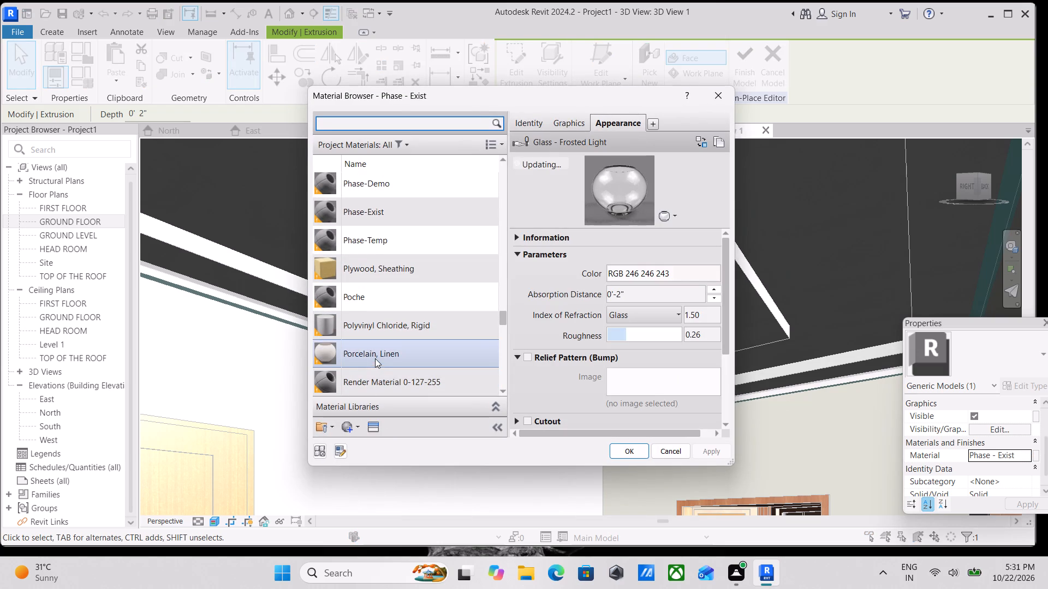
double_click(376, 357)
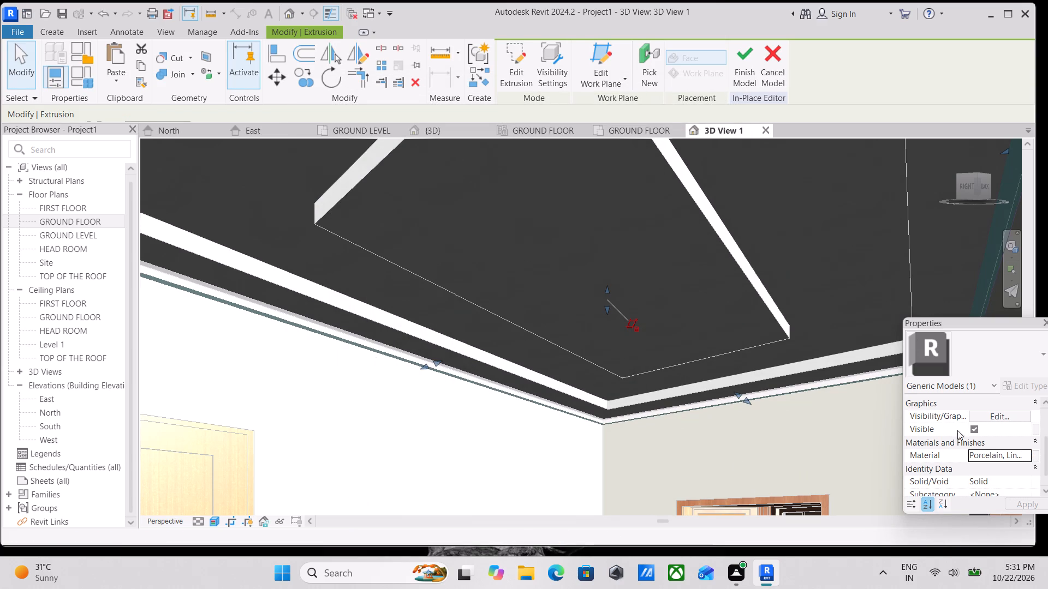
left_click(740, 61)
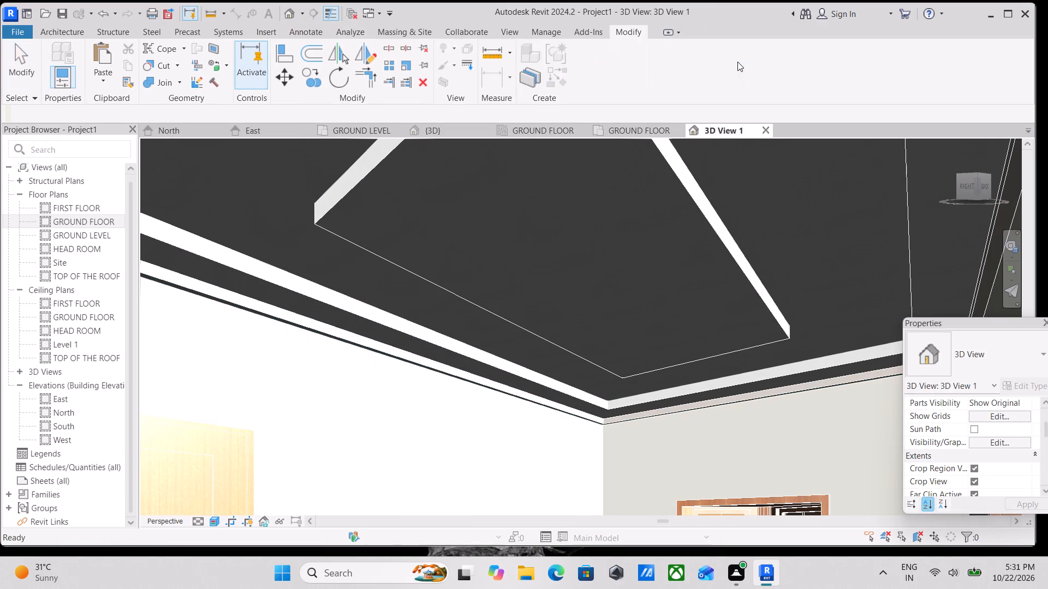
Inspect the ceiling border's new material along the walls and at the room corner.
scroll(783, 267, "down", 1)
middle_click_drag(782, 267, 758, 169)
scroll(758, 169, "down", 1)
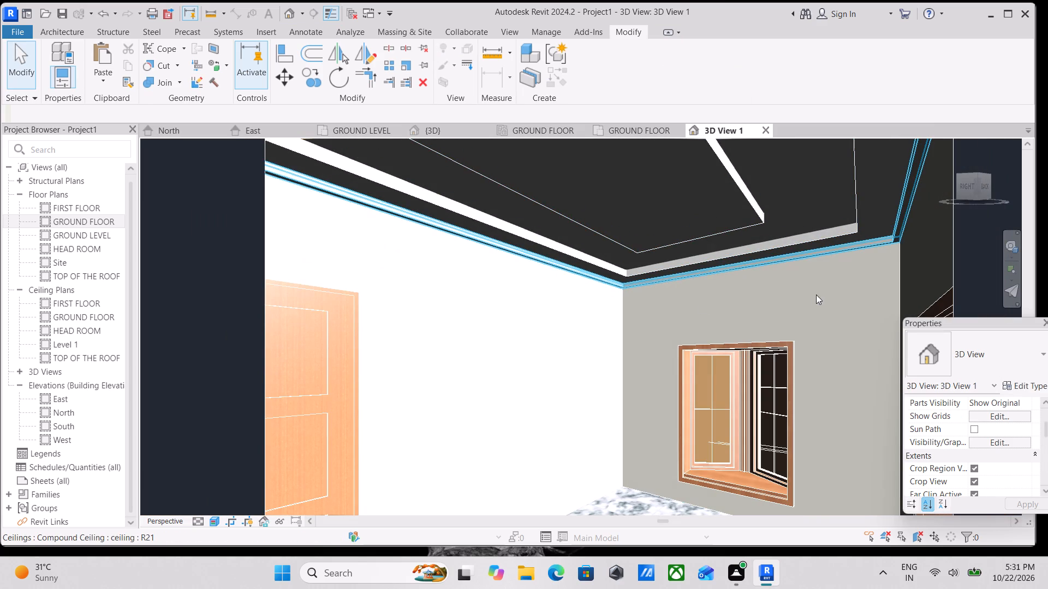
key("Escape")
scroll(633, 274, "up", 7)
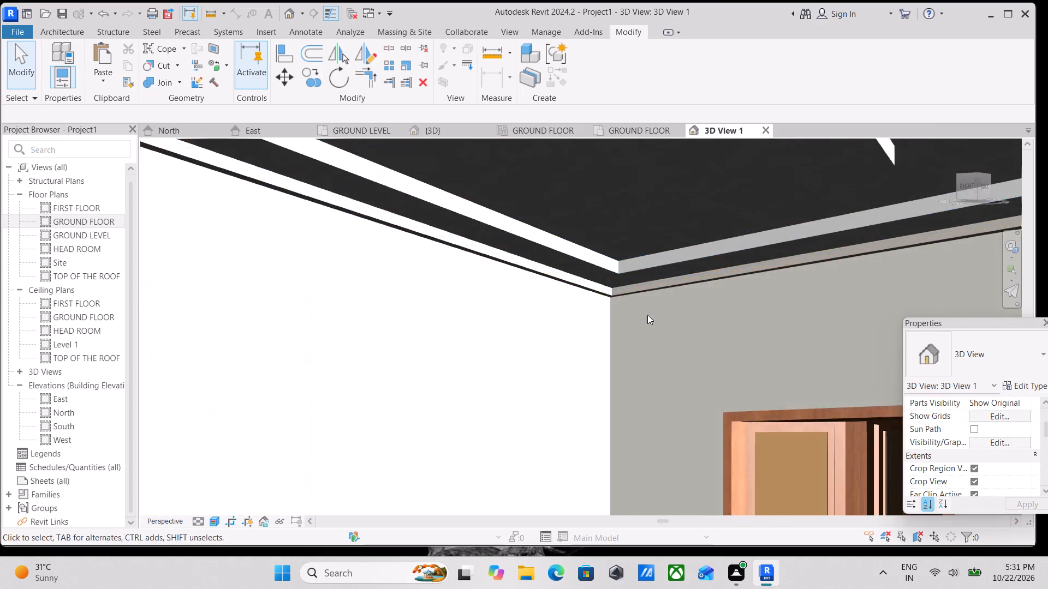
scroll(647, 315, "up", 5)
scroll(523, 244, "up", 4)
scroll(526, 243, "down", 8)
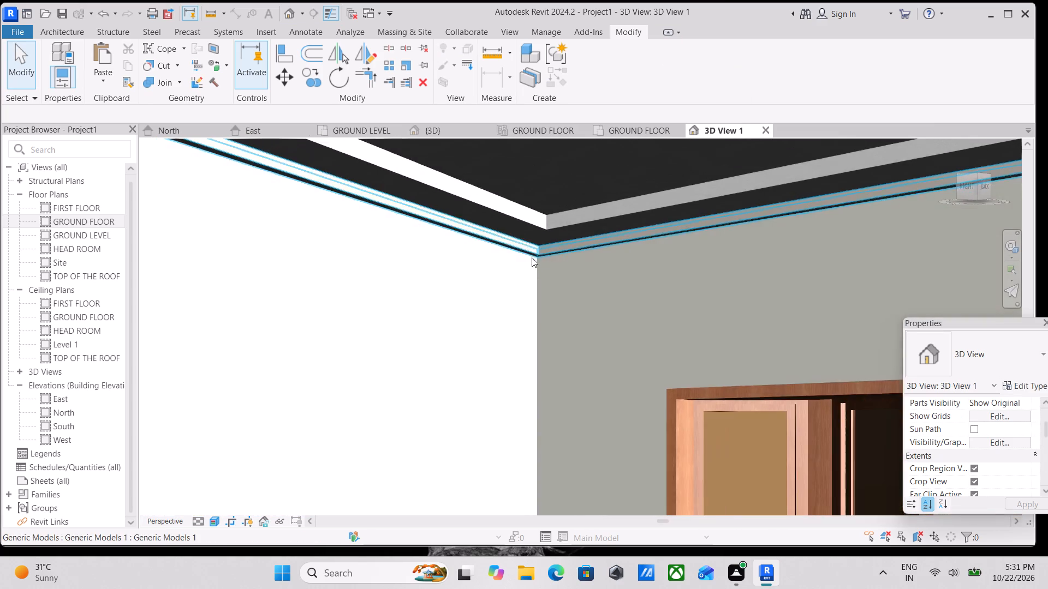
scroll(532, 257, "down", 16)
Look around the north-west room in perspective to examine its walls, windows, marble floor and bordered ceiling.
middle_click_drag(499, 306, 451, 346, "shift")
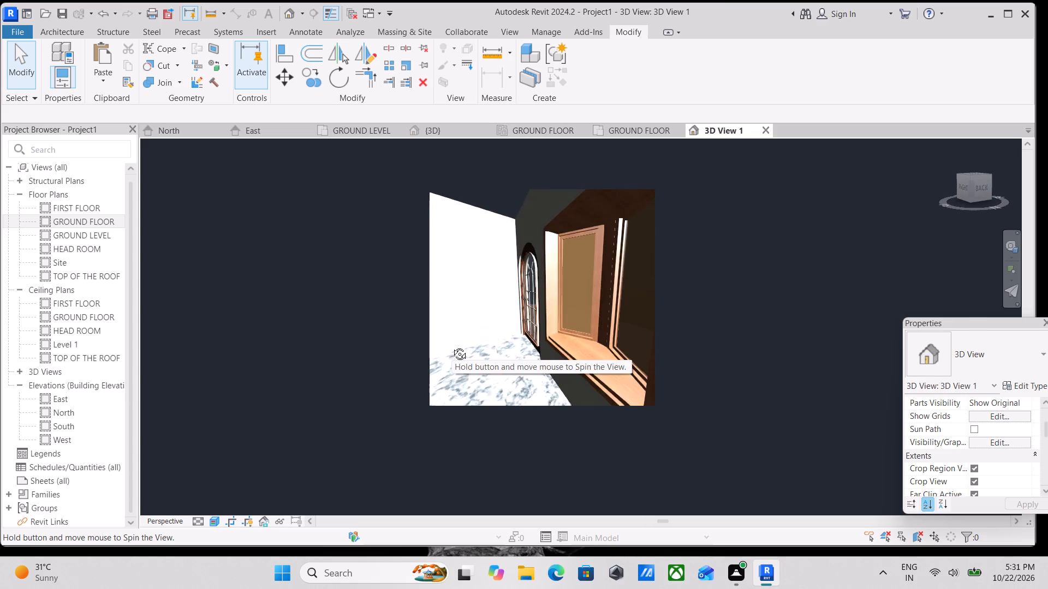
middle_click_drag(451, 346, 499, 371, "shift")
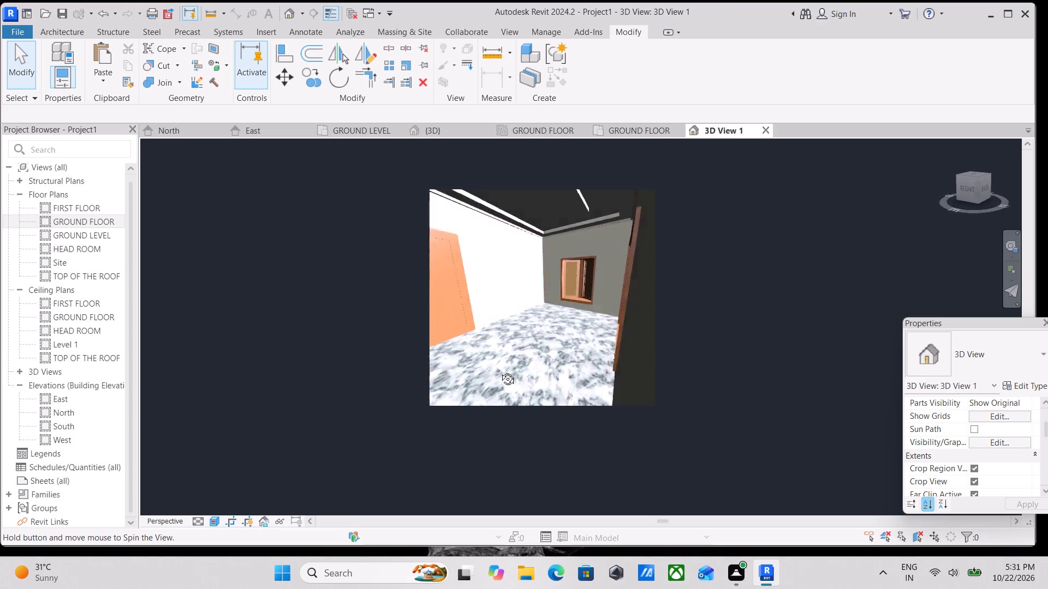
middle_click_drag(499, 371, 394, 340, "shift")
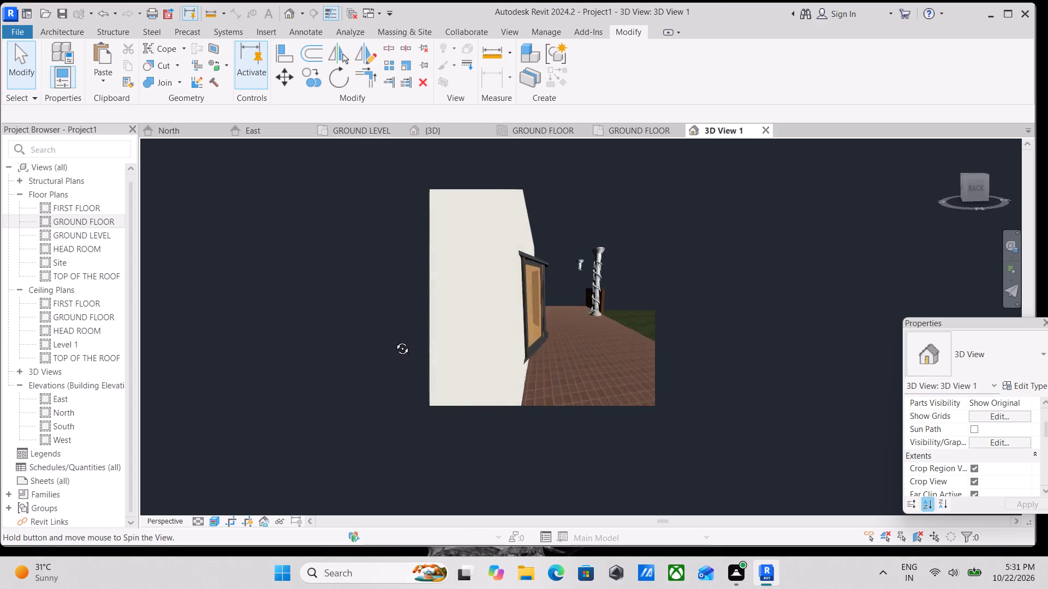
middle_click_drag(394, 340, 483, 340, "shift")
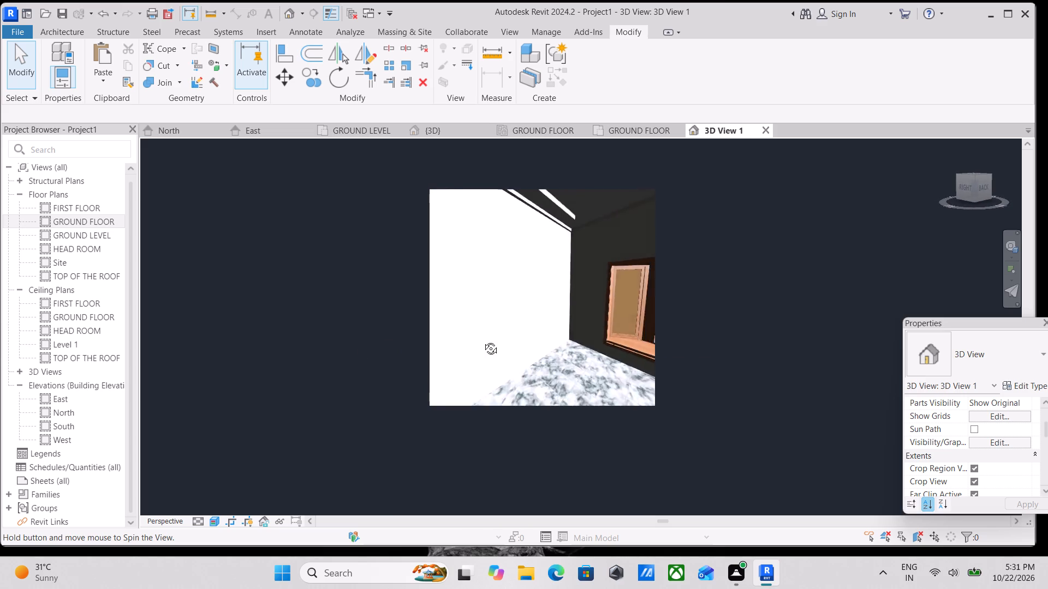
middle_click_drag(483, 340, 493, 345, "shift")
scroll(544, 308, "down", 2)
key("Escape")
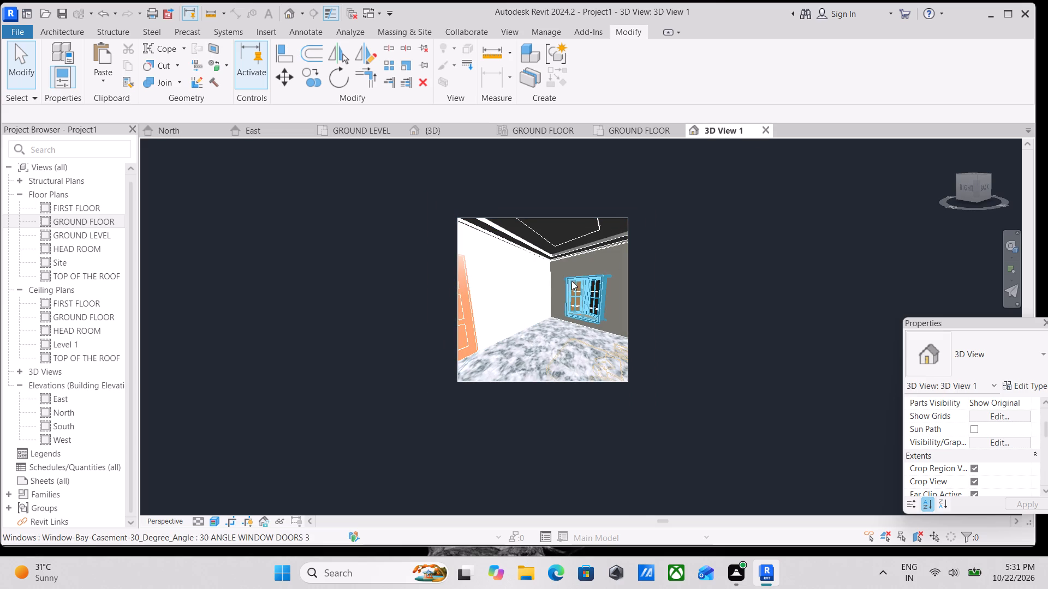
middle_click_drag(559, 289, 545, 320)
middle_click_drag(545, 323, 509, 383, "shift")
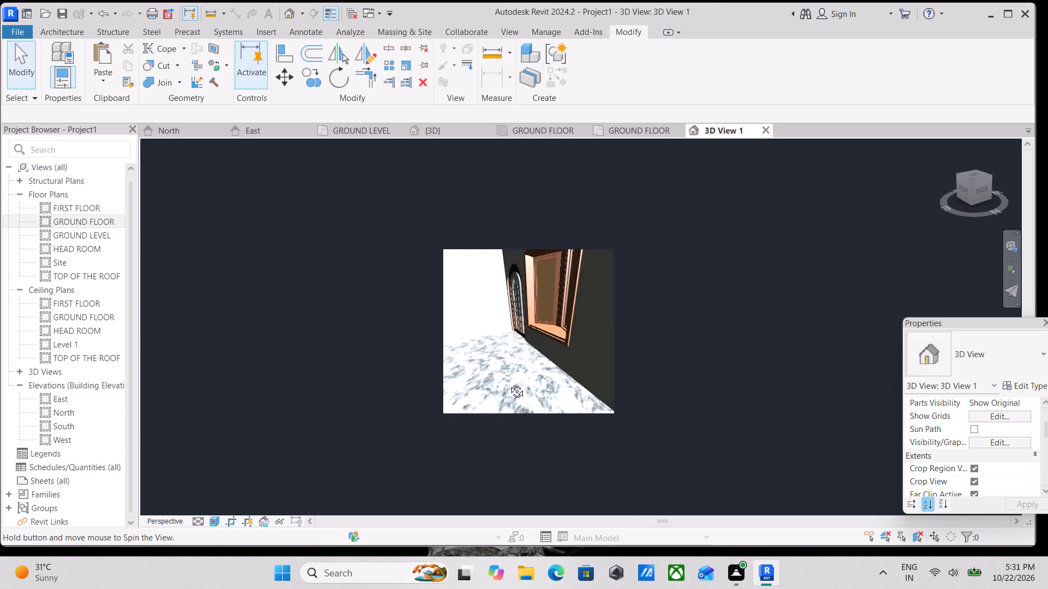
middle_click_drag(509, 383, 598, 350, "shift")
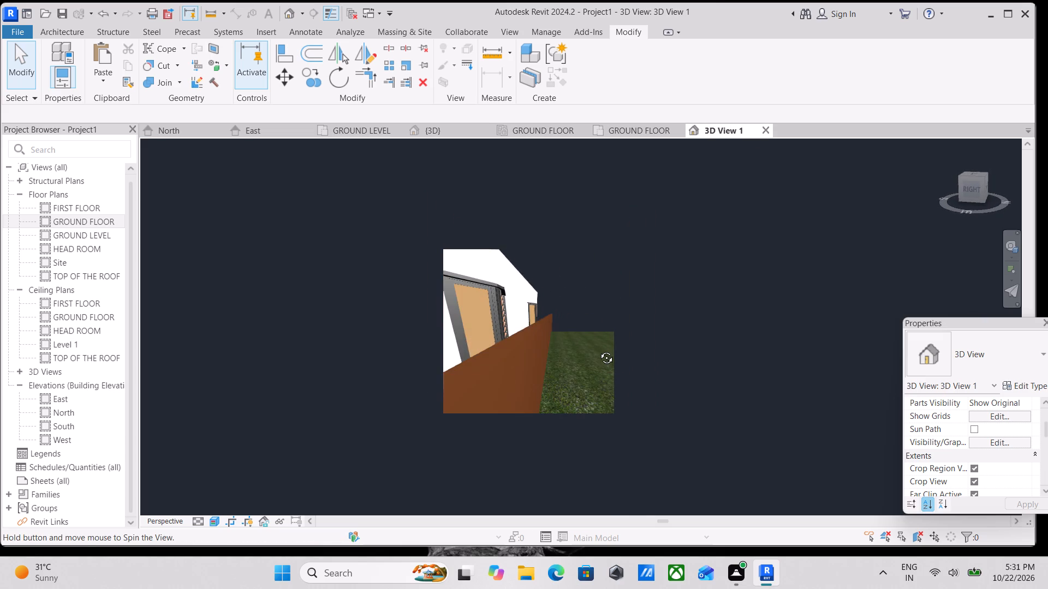
middle_click_drag(598, 350, 537, 349, "shift")
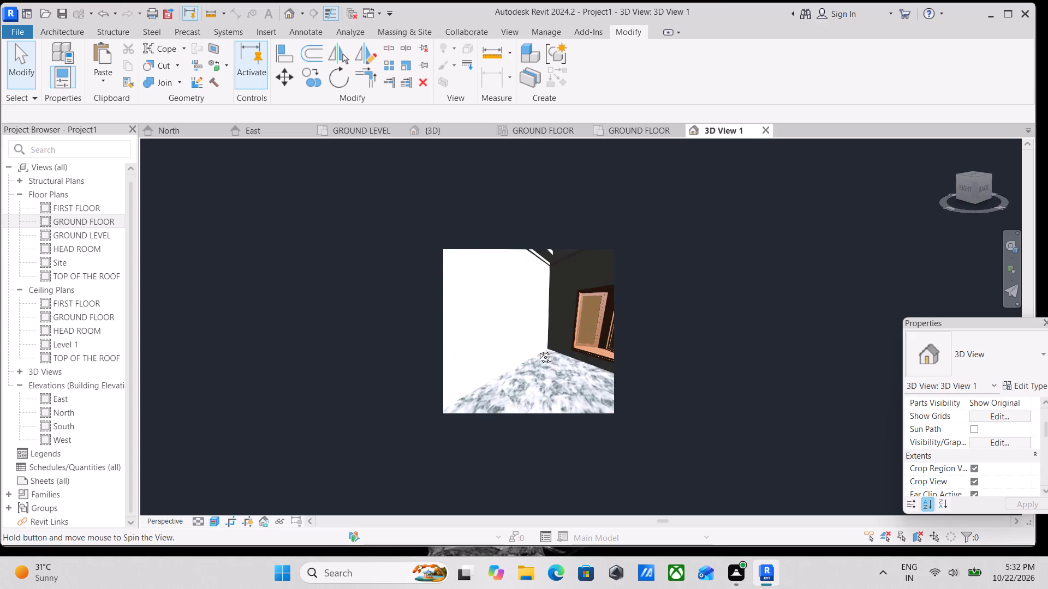
middle_click_drag(537, 349, 561, 350, "shift")
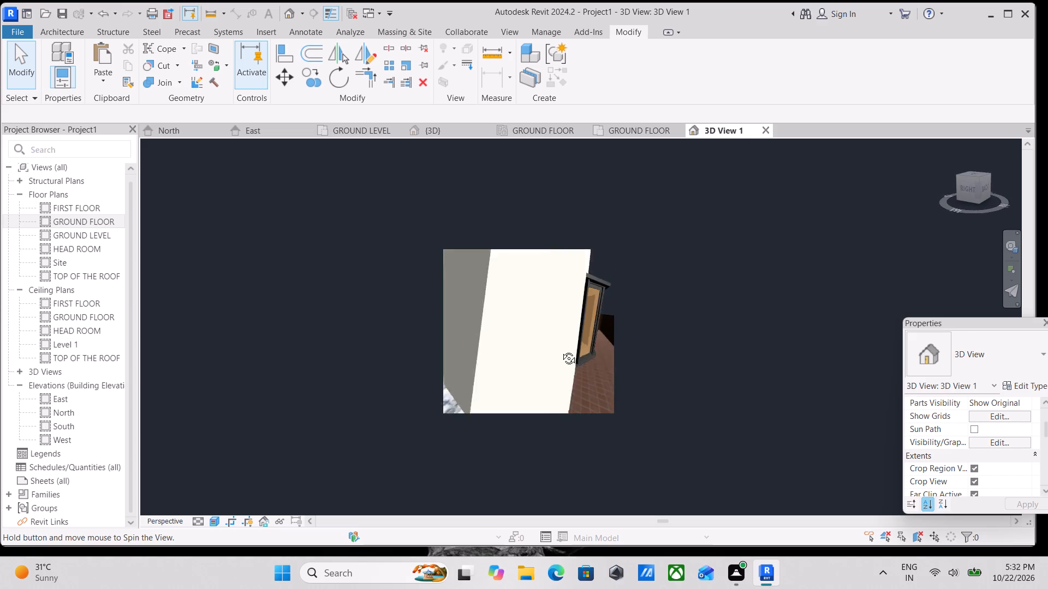
middle_click_drag(561, 350, 525, 390, "shift")
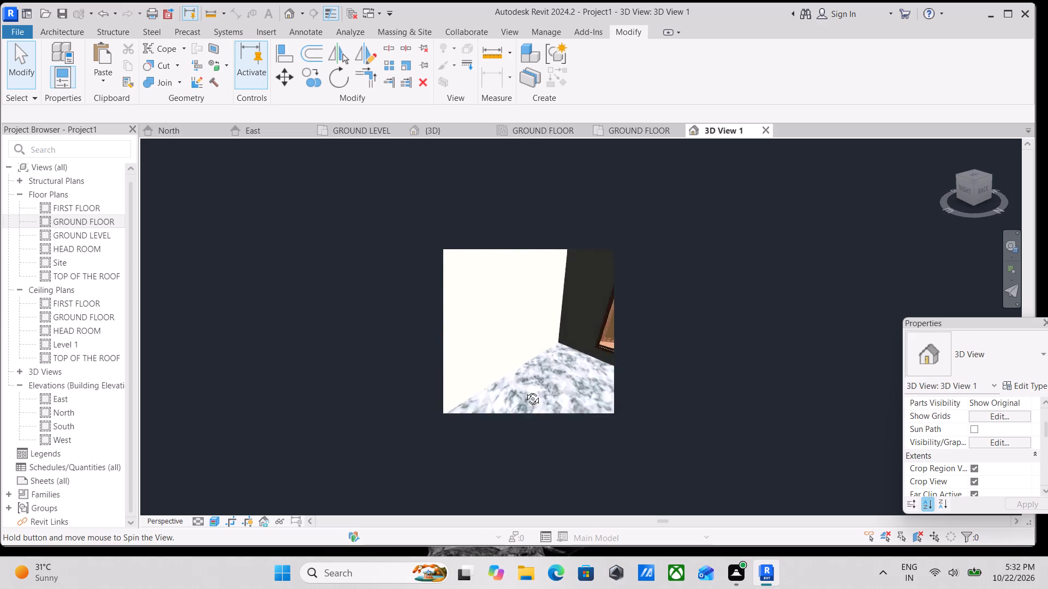
middle_click_drag(525, 390, 549, 362, "shift")
scroll(561, 340, "up", 3)
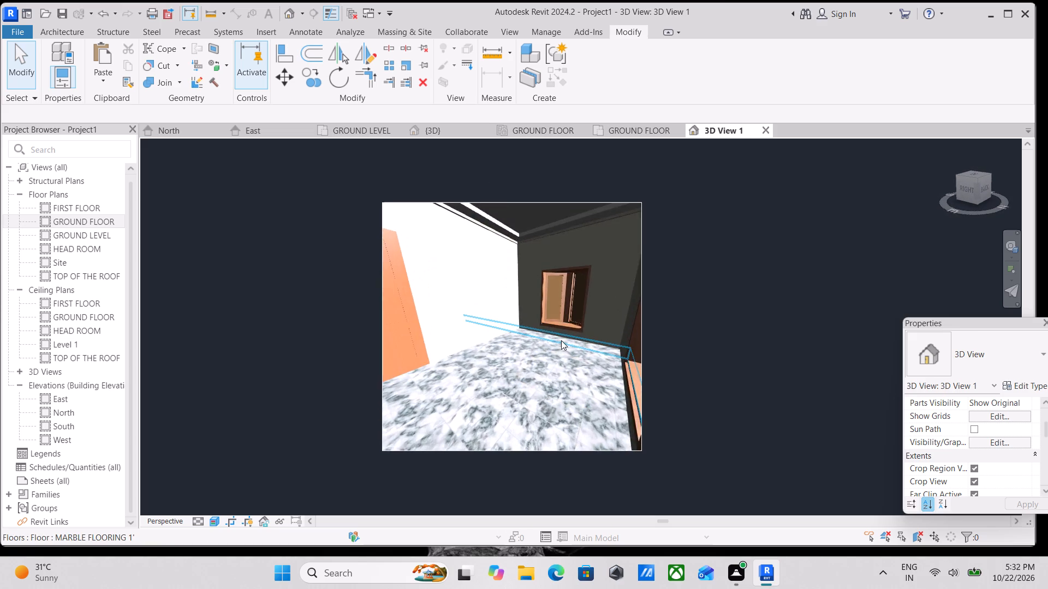
Enlarge the room perspective's crop region along its top and right edges to take in more ceiling and wall.
middle_click_drag(561, 340, 608, 436)
scroll(608, 436, "up", 1)
left_click(564, 272)
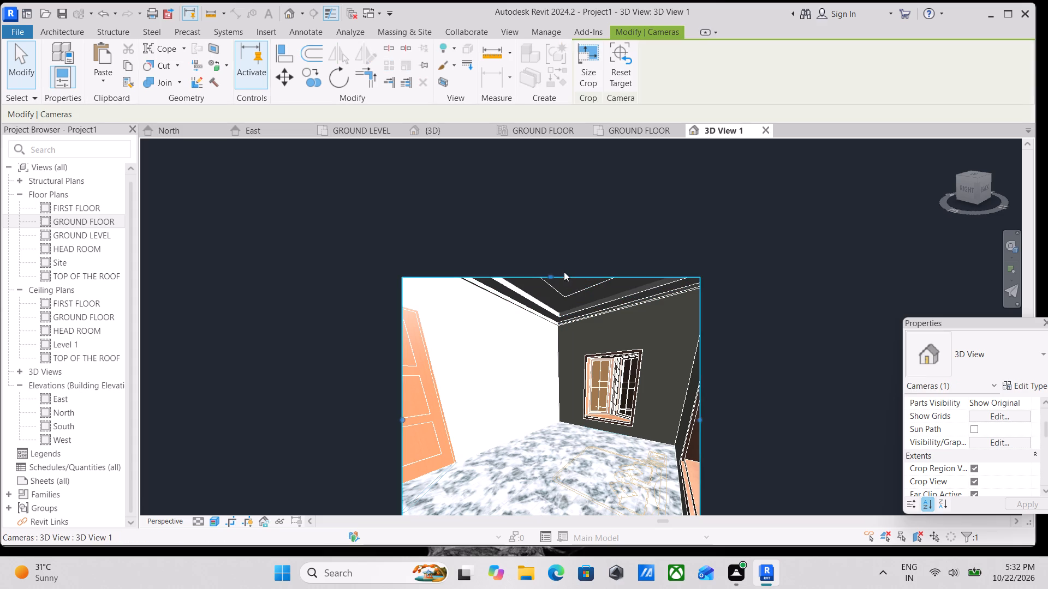
left_click_drag(546, 273, 547, 222)
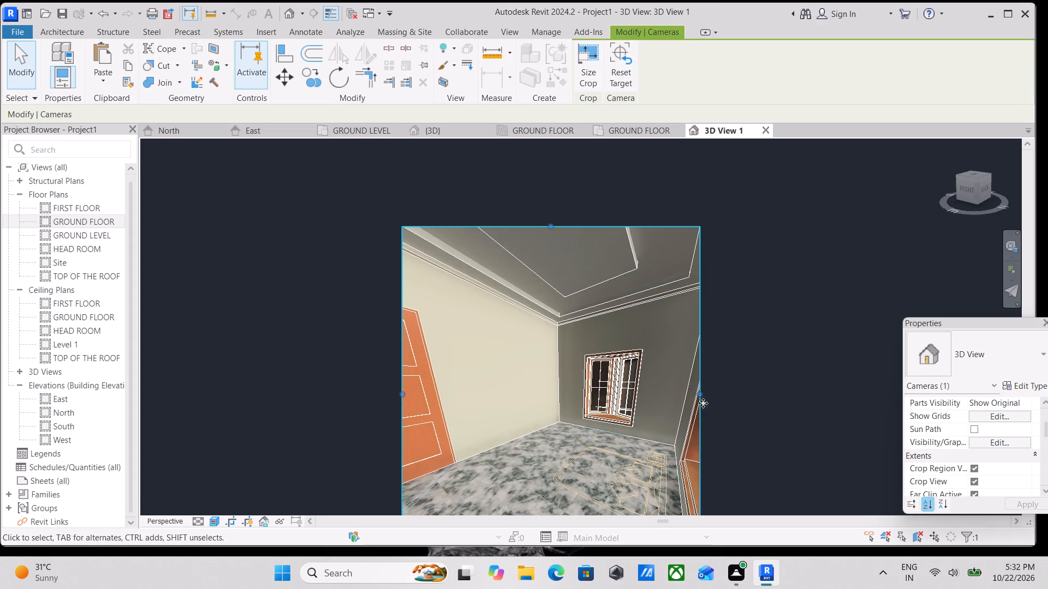
left_click_drag(698, 393, 746, 380)
Examine the stepped compound ceiling and its border along the walls in the widened room perspective.
scroll(609, 332, "up", 5)
scroll(658, 319, "up", 3)
scroll(486, 300, "down", 3)
scroll(356, 322, "down", 3)
middle_click_drag(354, 323, 430, 347)
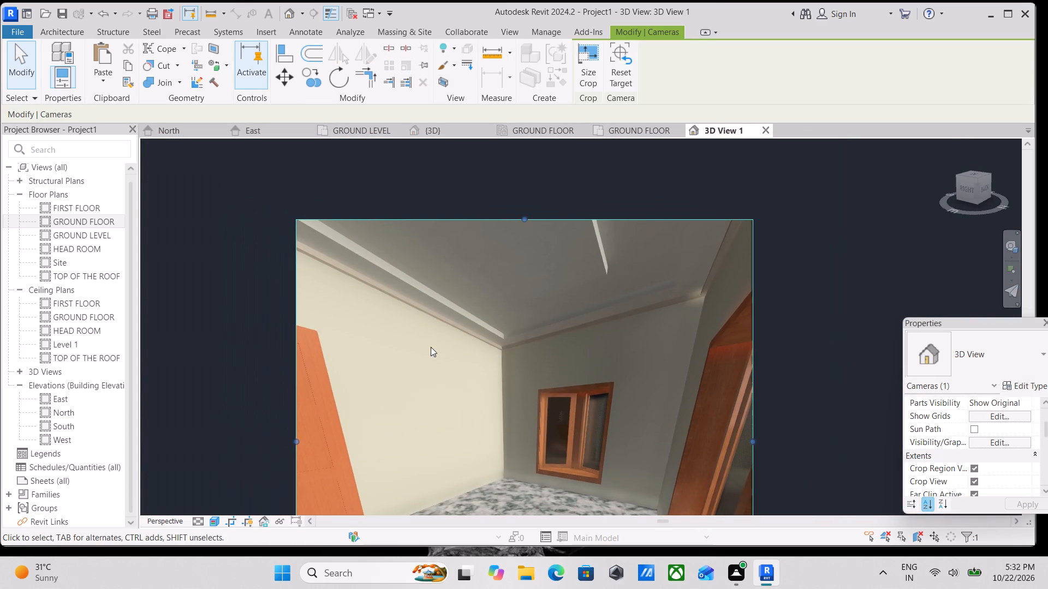
scroll(396, 349, "down", 2)
scroll(415, 344, "up", 3)
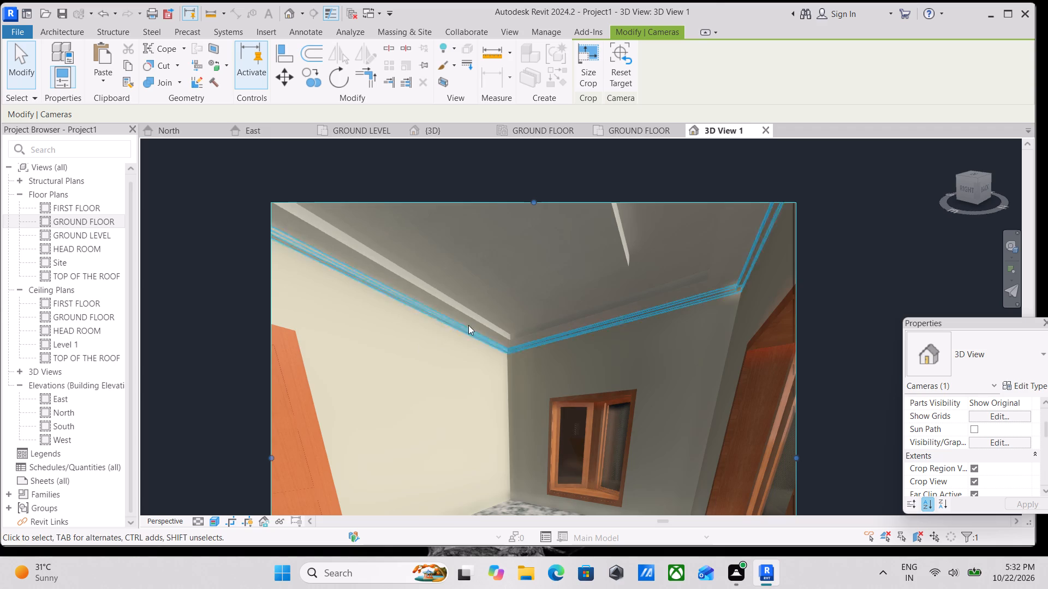
scroll(561, 297, "up", 3)
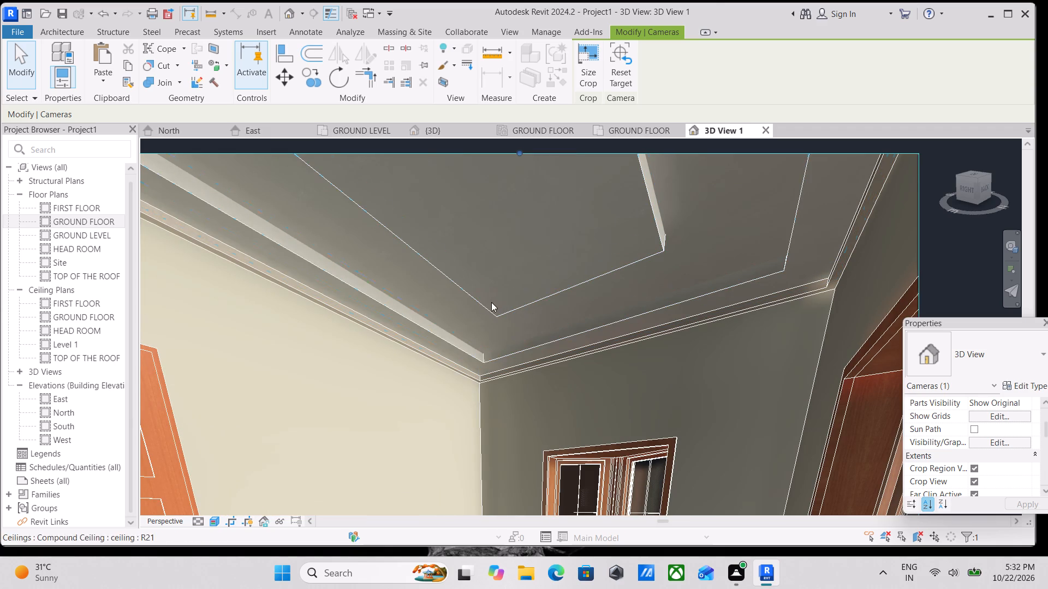
left_click(459, 292)
scroll(459, 292, "down", 3)
middle_click_drag(459, 292, 471, 294)
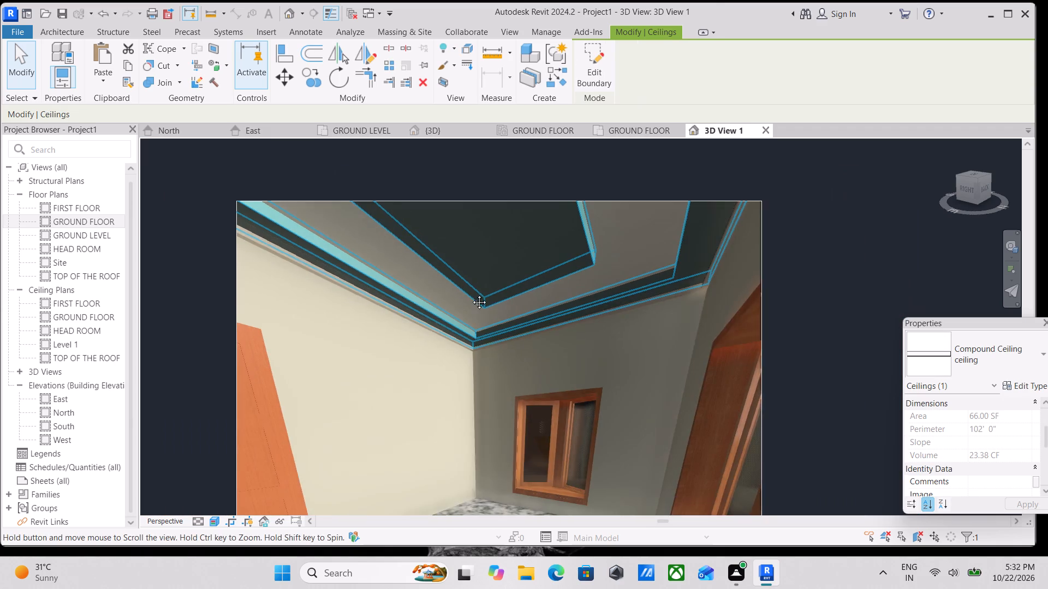
middle_click_drag(471, 294, 493, 301)
key("Escape")
scroll(493, 301, "down", 2)
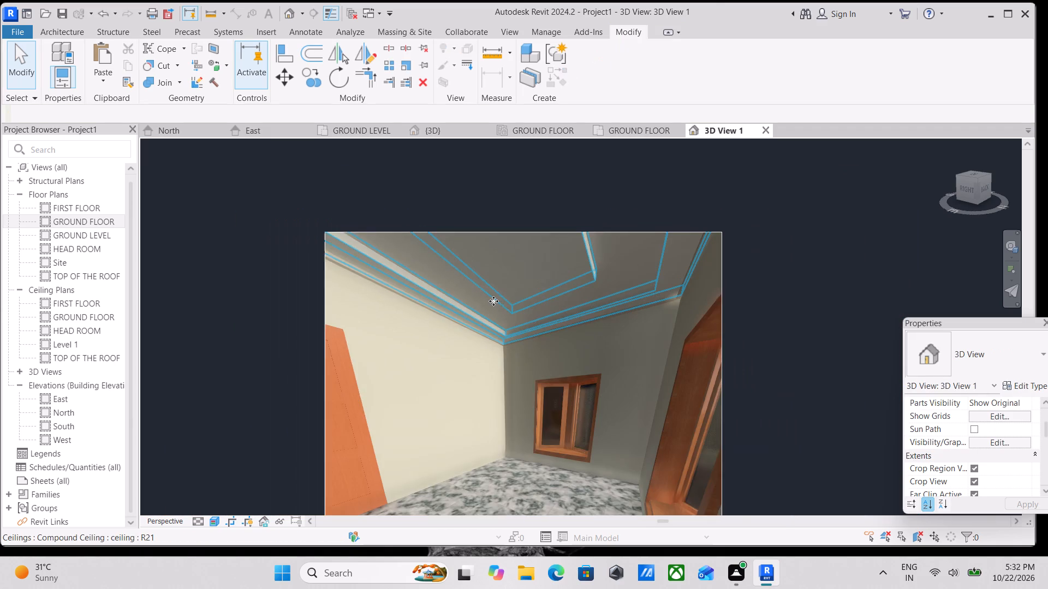
middle_click_drag(493, 301, 544, 315)
scroll(557, 358, "down", 4)
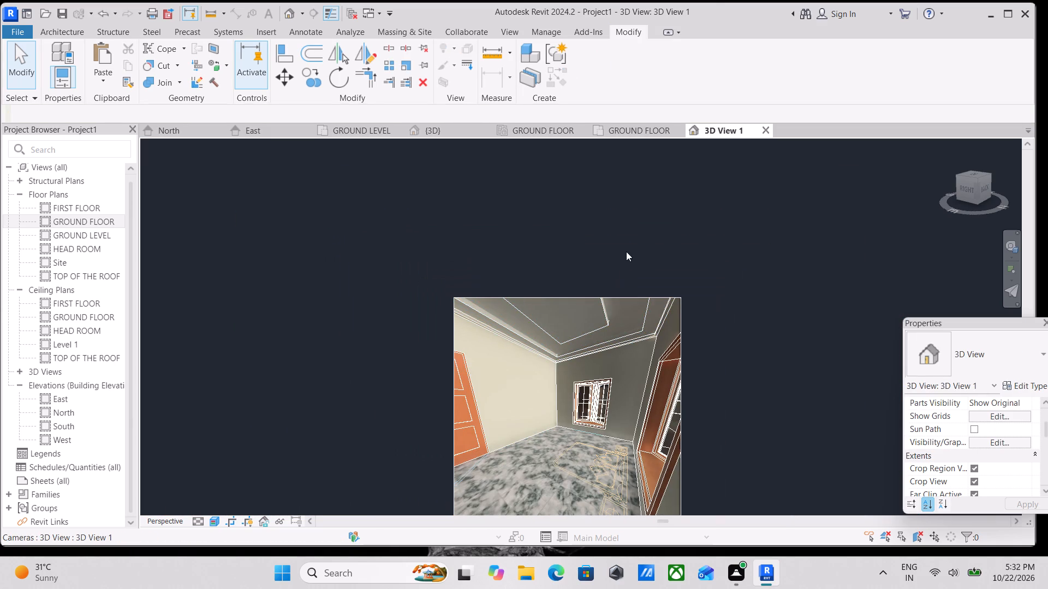
Close the 3D View 1 perspective and dismiss the save reminder, returning to the ground-floor reflected ceiling plan.
left_click(761, 128)
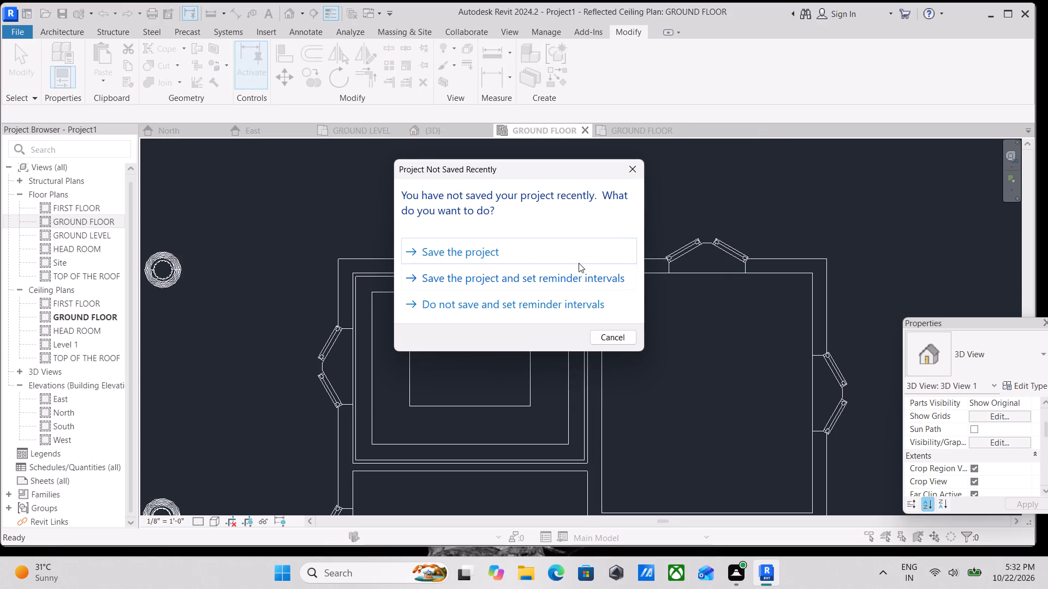
left_click(636, 163)
Review the north-west room's compound ceiling and the neighbouring rooms in the ground-floor reflected ceiling plan.
scroll(450, 363, "down", 1)
middle_click_drag(451, 358, 581, 210)
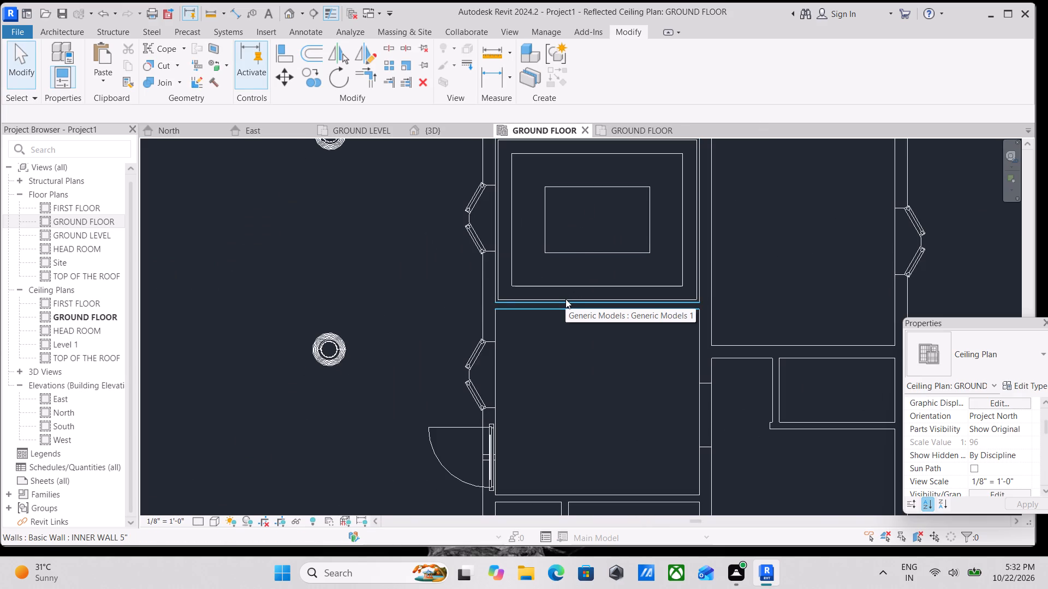
scroll(587, 269, "down", 2)
middle_click_drag(587, 269, 595, 298)
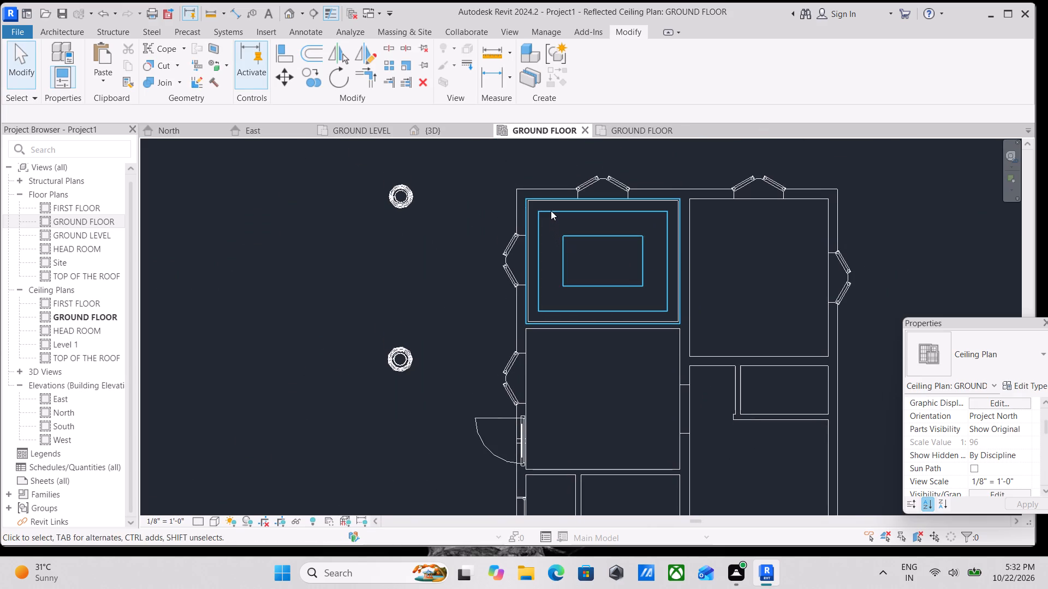
left_click(551, 211)
scroll(559, 285, "down", 1)
middle_click_drag(559, 289, 569, 253)
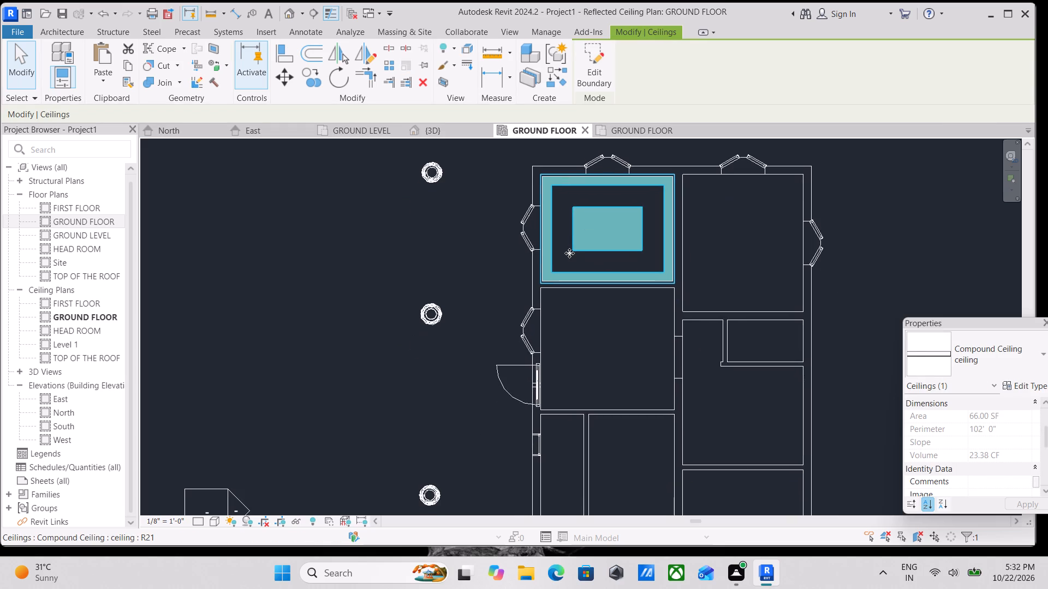
key("Escape")
middle_click_drag(723, 254, 671, 282)
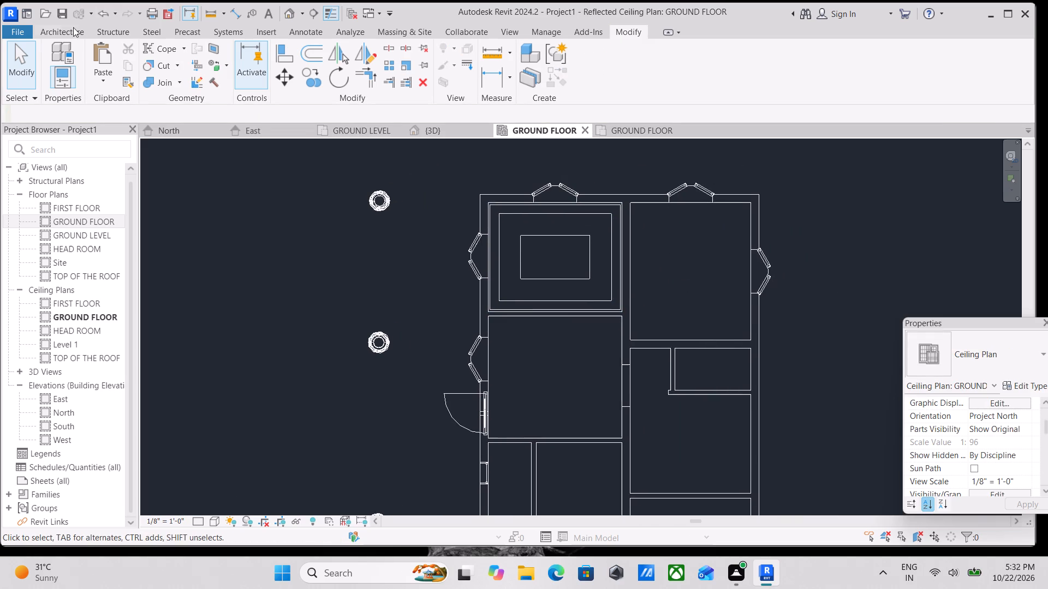
Place an automatic compound ceiling in the north-east room with a height offset of 9' 5".
left_click(67, 29)
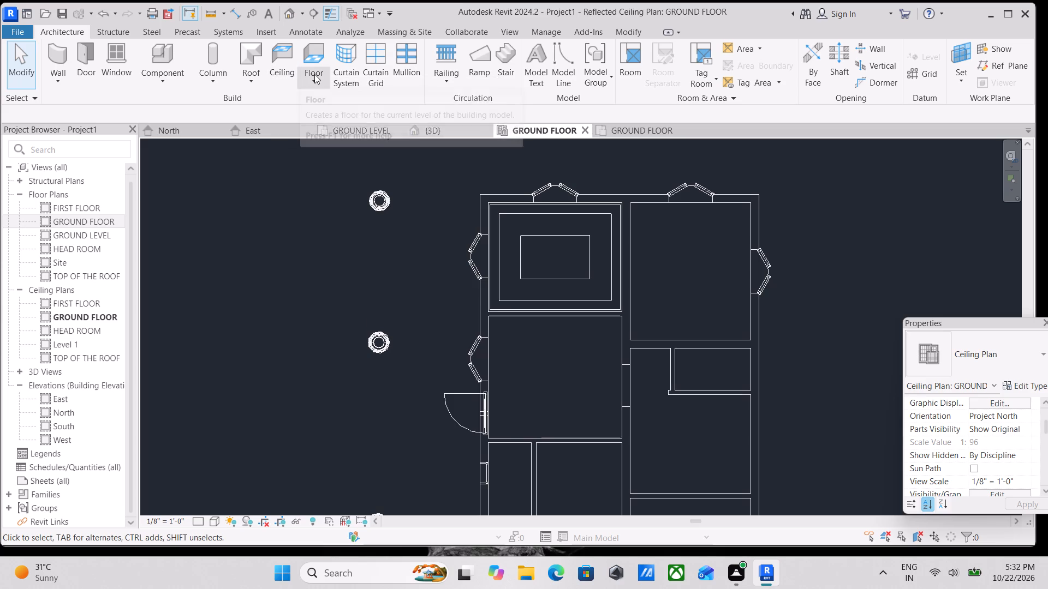
left_click(284, 75)
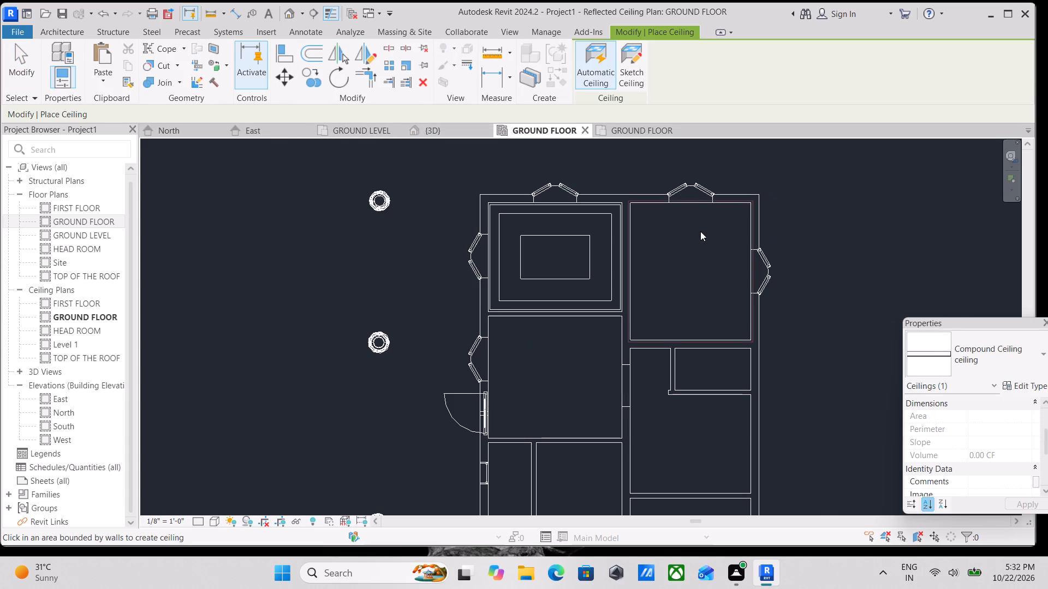
scroll(1047, 416, "up", 2)
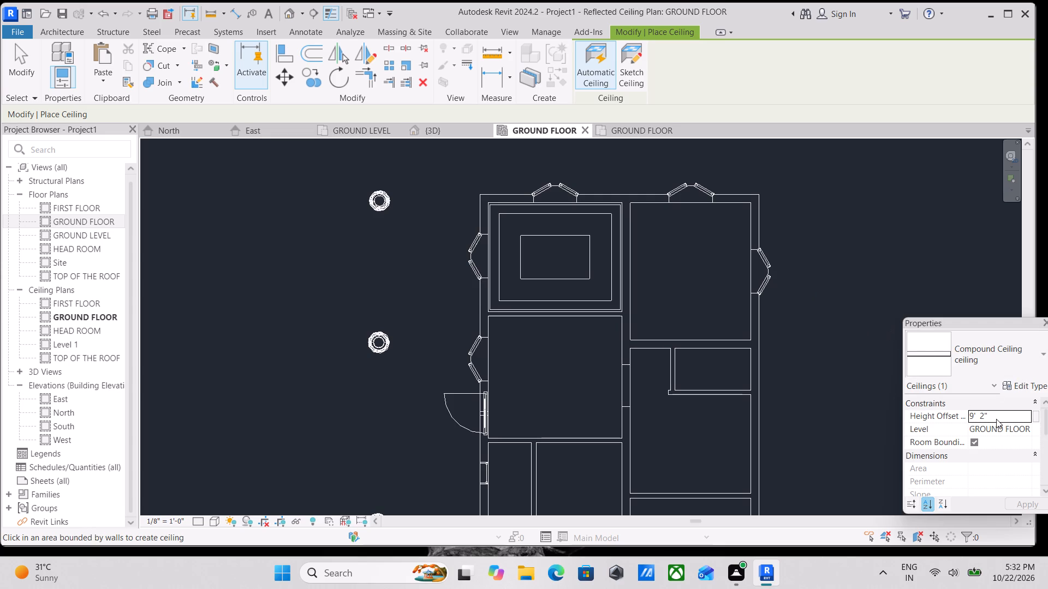
left_click(998, 414)
type("9'")
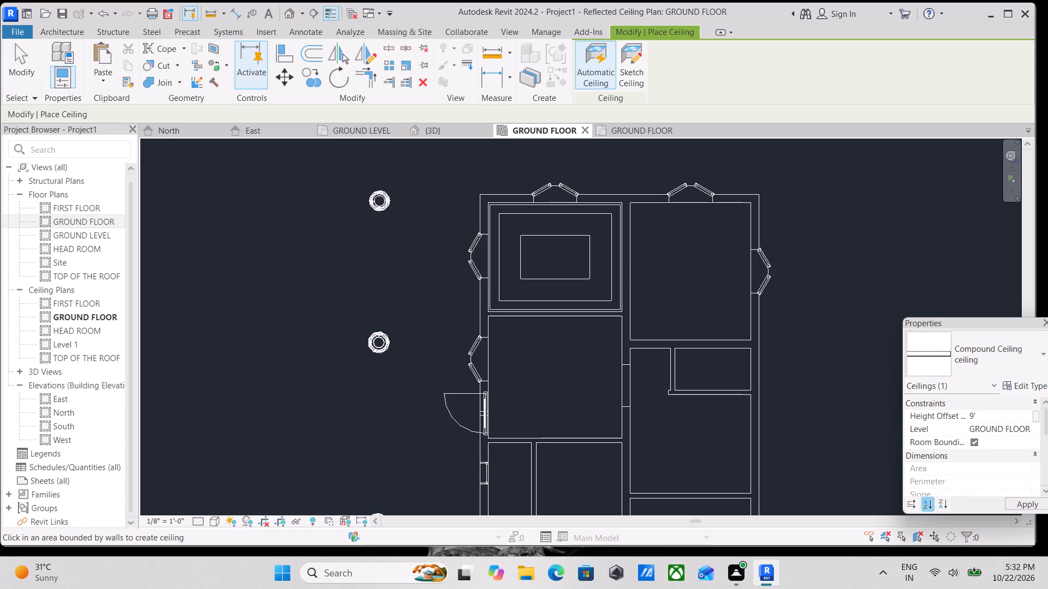
key("5")
key("shift+quotedbl")
key("Return")
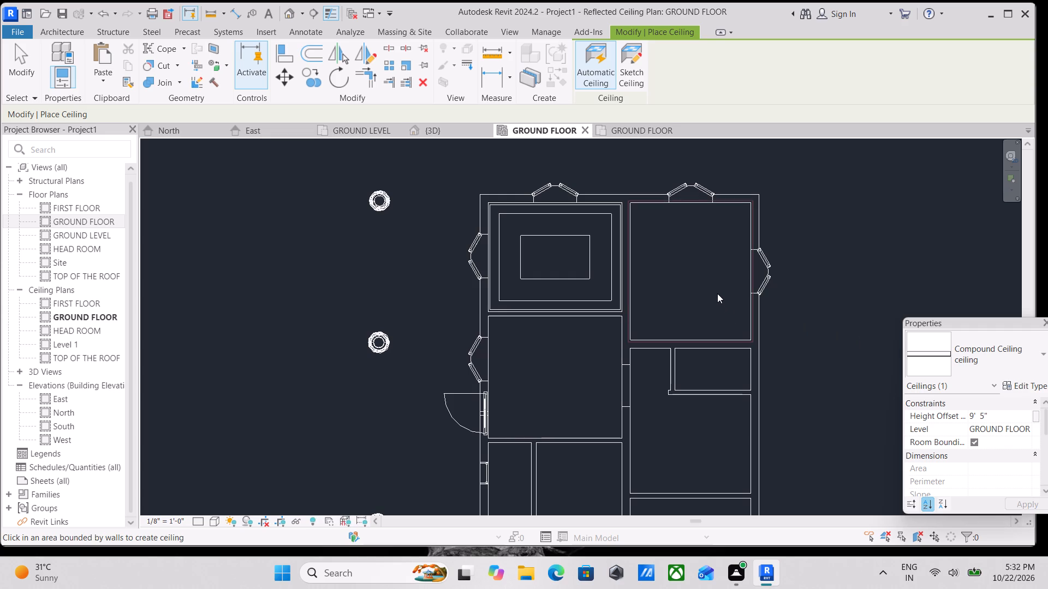
left_click(717, 293)
Start a sketched compound ceiling in the north-east room and draw its outer rectangular boundary along the inside wall faces.
left_click(633, 77)
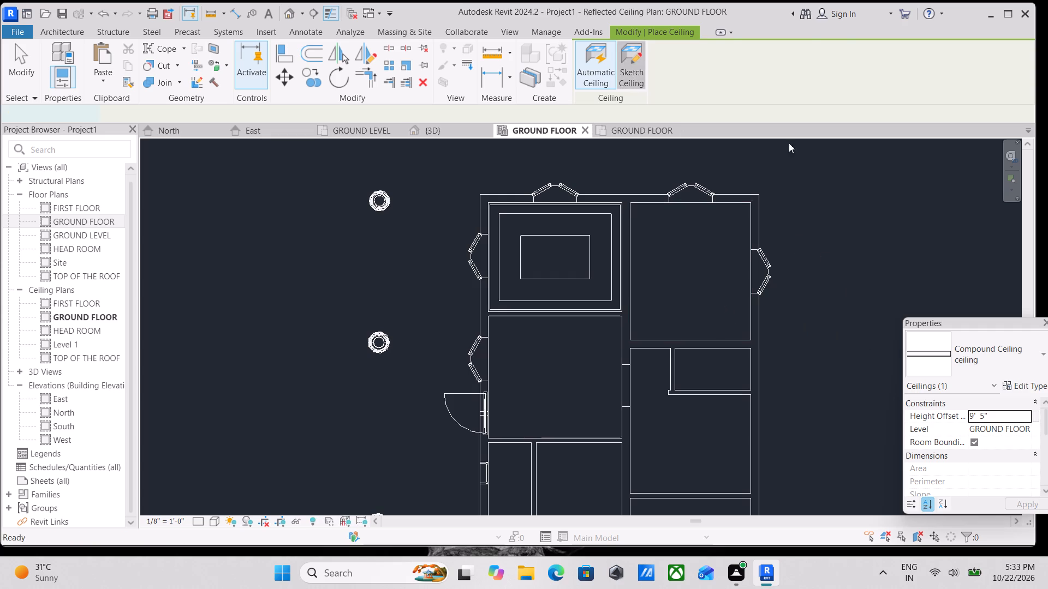
left_click(703, 50)
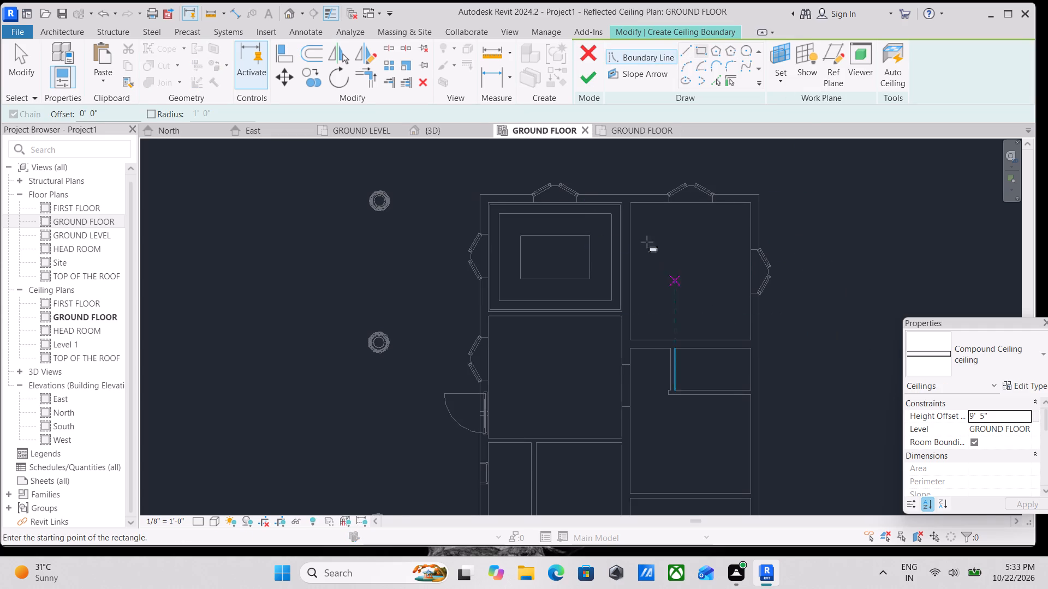
scroll(647, 205, "up", 3)
left_click(627, 201)
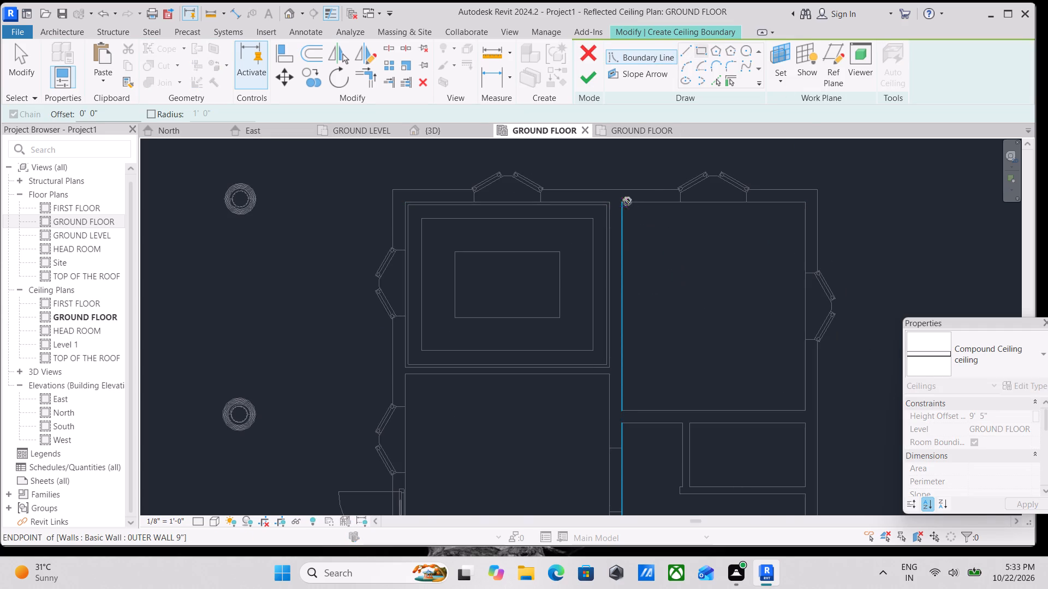
middle_click_drag(752, 331, 640, 231)
left_click(696, 311)
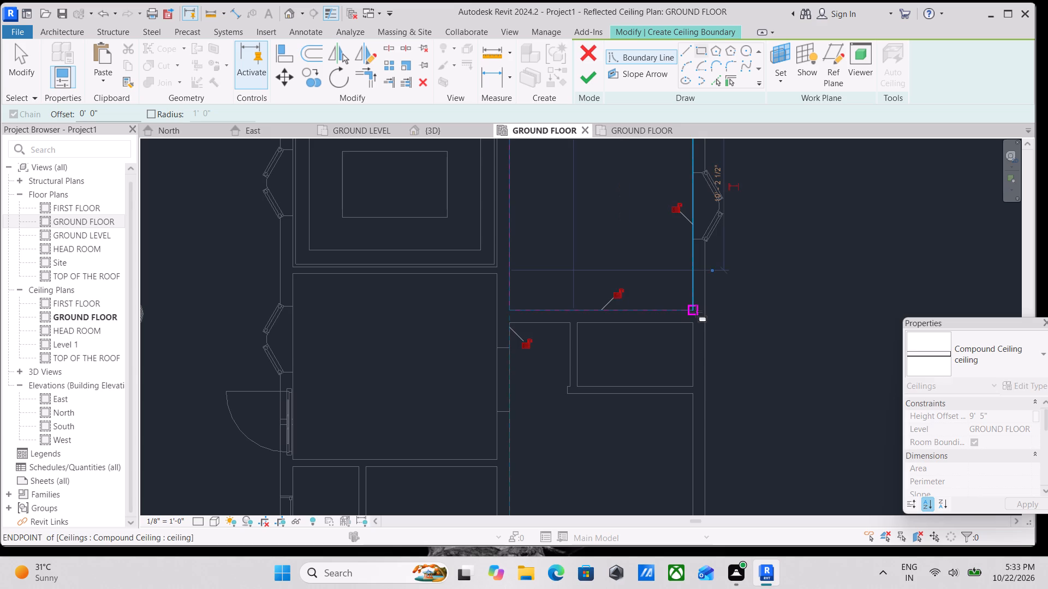
middle_click_drag(596, 180, 660, 286)
middle_click_drag(402, 148, 525, 242)
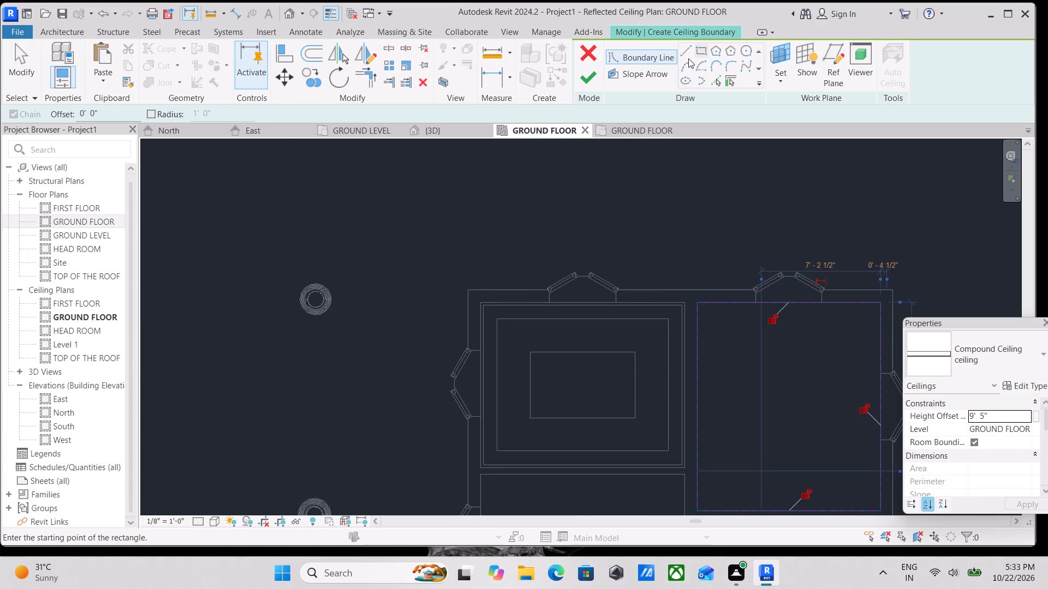
Set the sketched north-east ceiling's height offset to 9' 2".
left_click(696, 51)
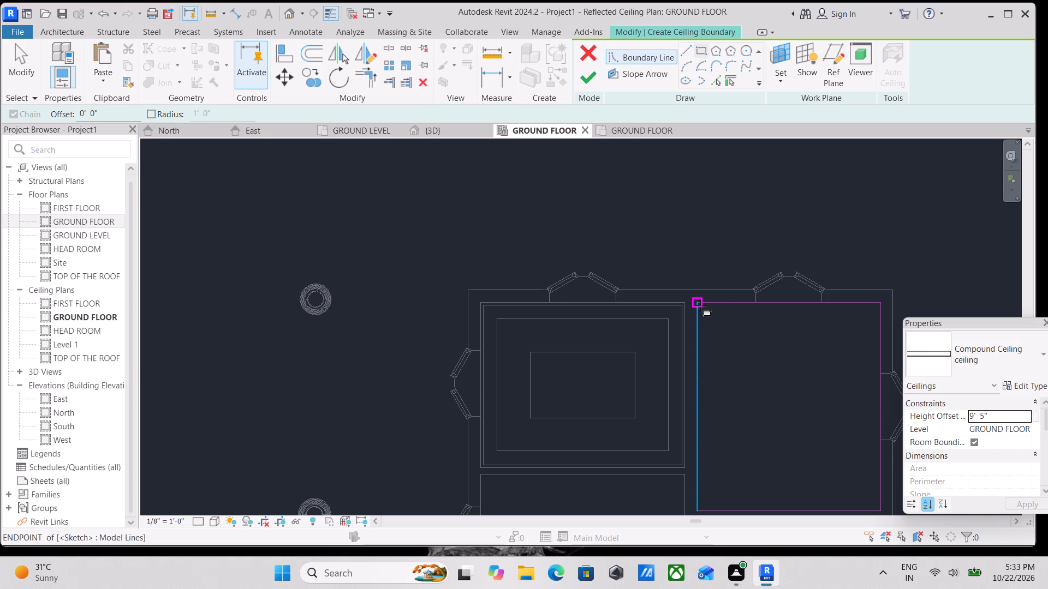
left_click(1001, 414)
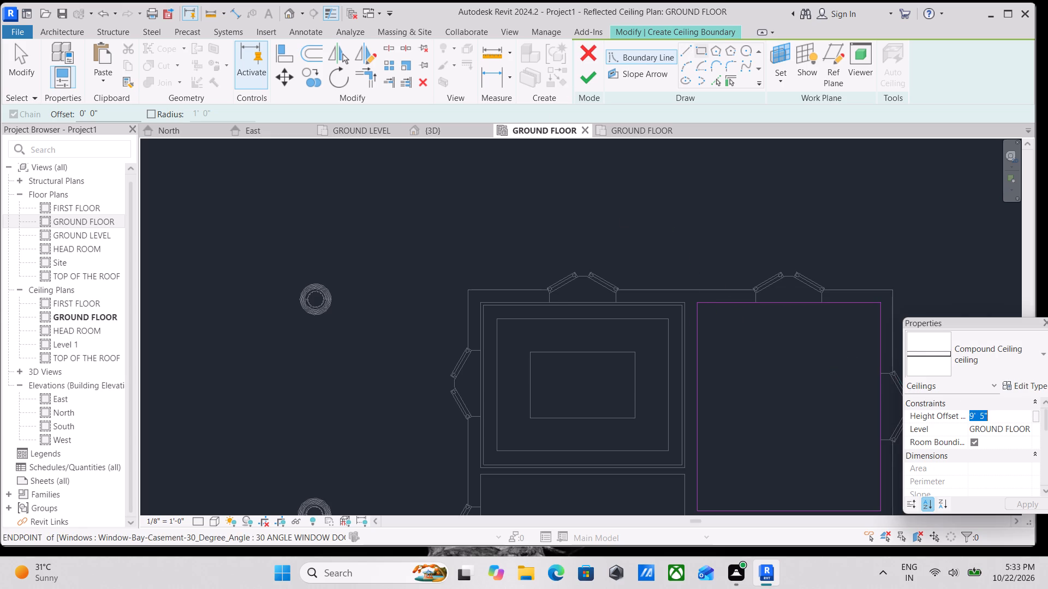
type("9'")
key("2")
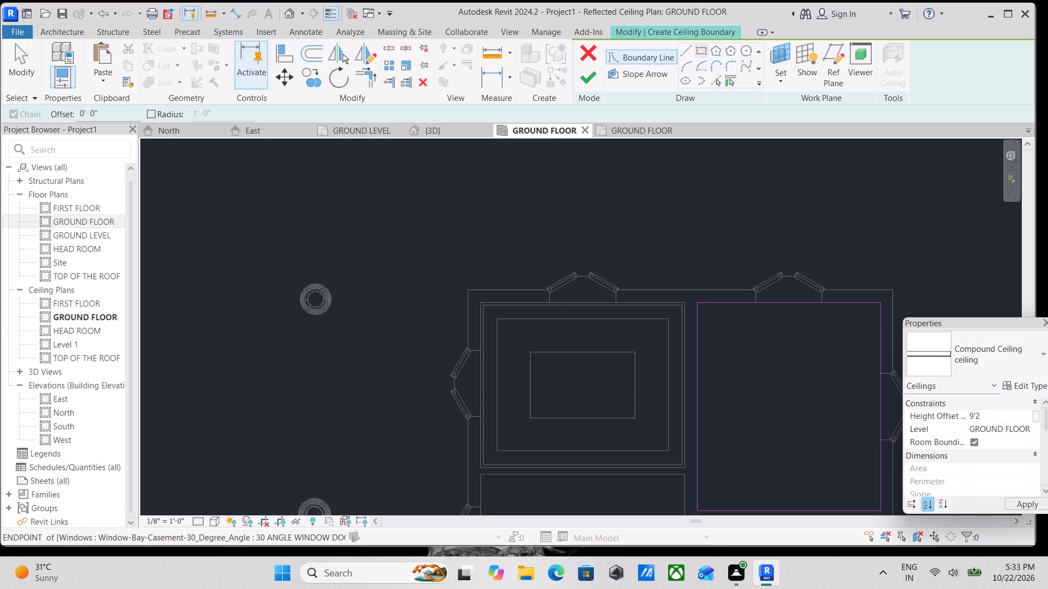
key("shift+quotedbl")
key("Return")
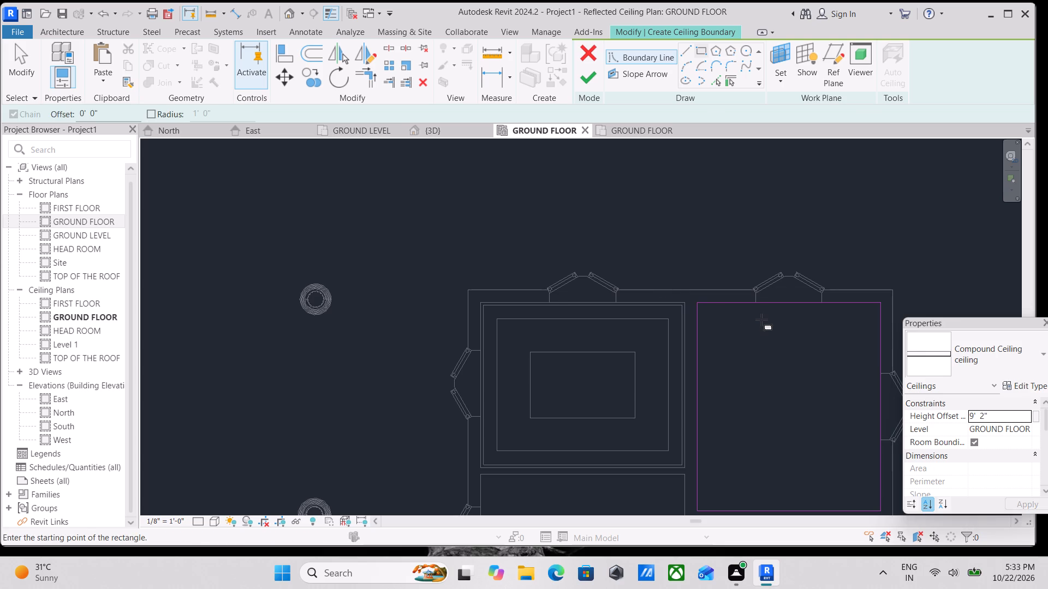
key("Escape")
key("Escape")
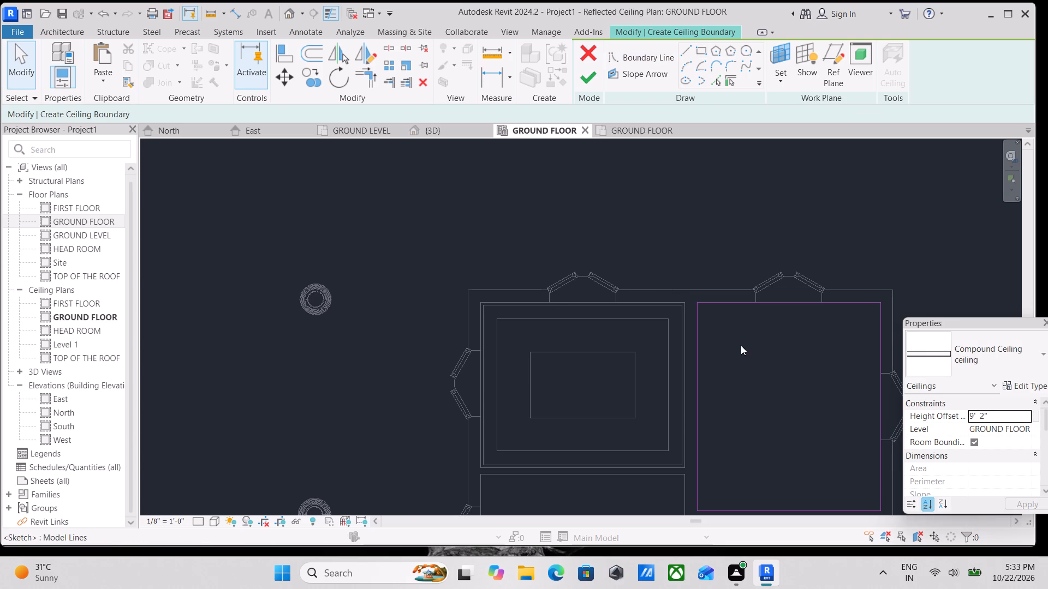
Draw a second rectangular boundary offset 1' 0" inside the north-east ceiling's outer rectangle.
middle_click_drag(741, 345, 644, 333)
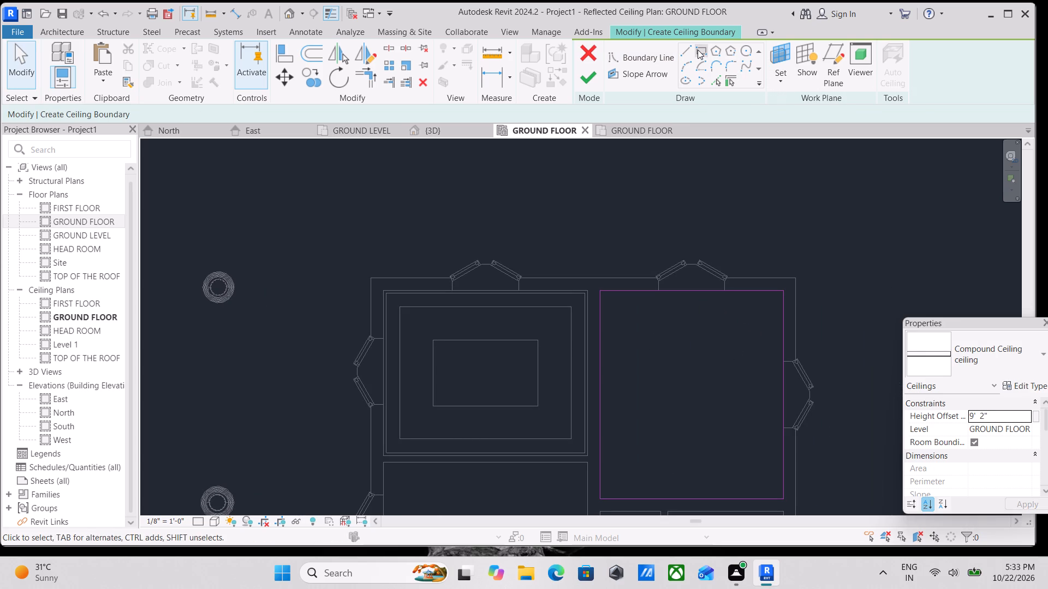
left_click(700, 48)
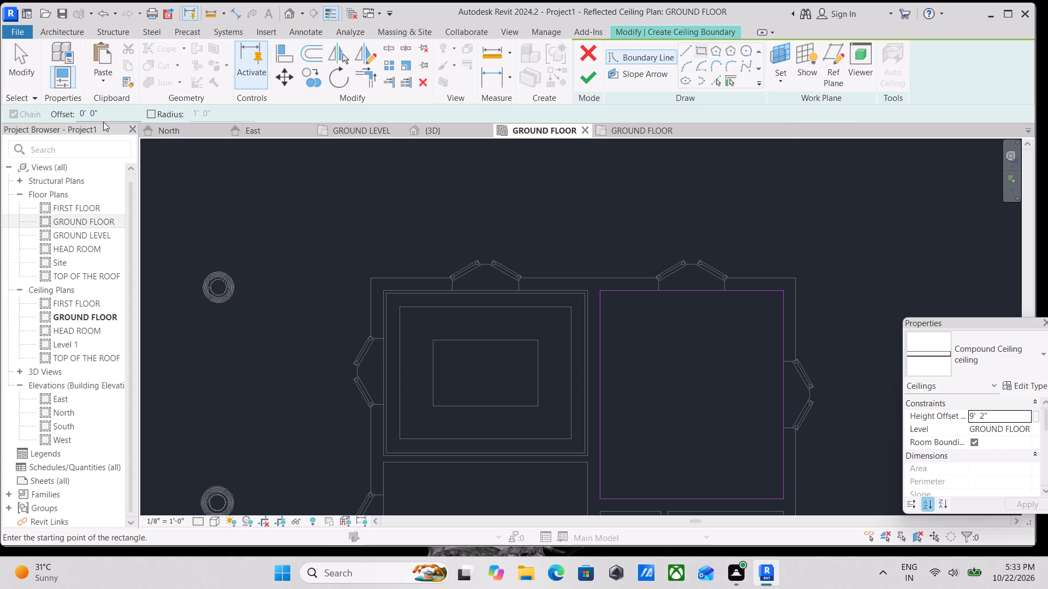
left_click_drag(117, 111, 43, 111)
type("1'")
key("Return")
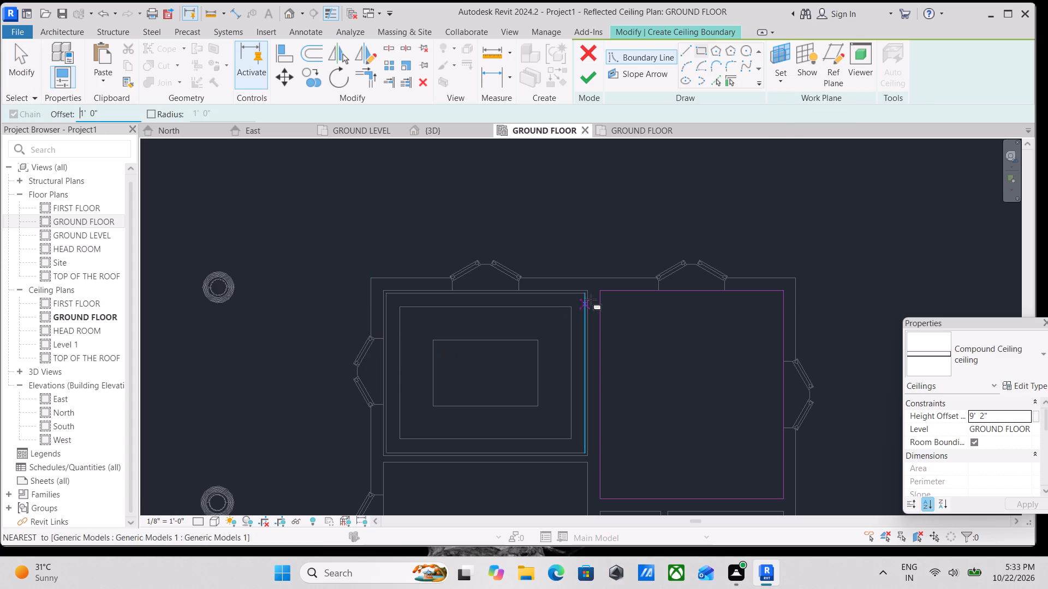
left_click(602, 287)
middle_click_drag(668, 386, 586, 281)
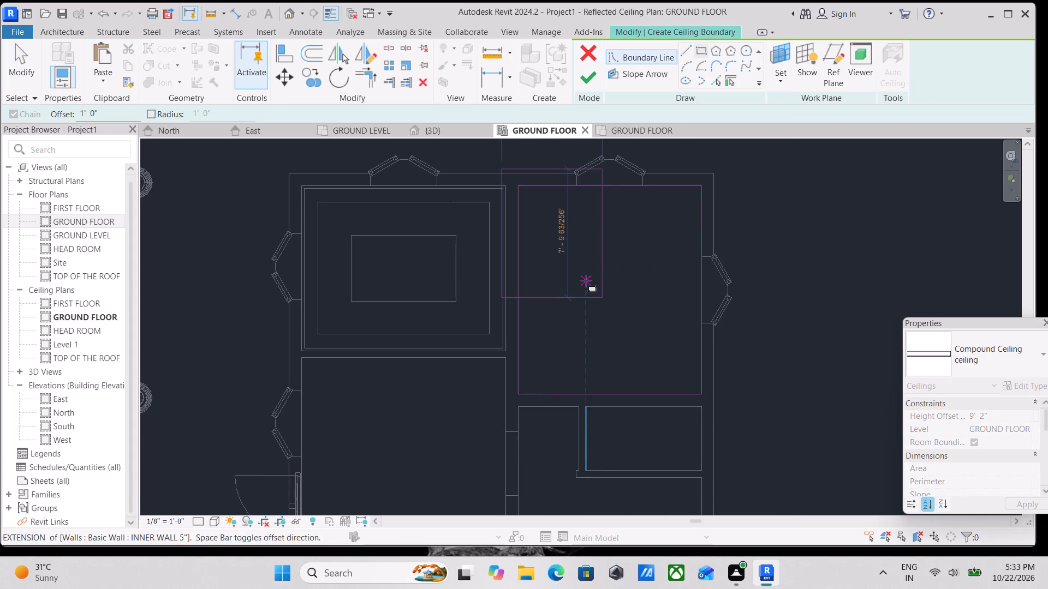
key("space")
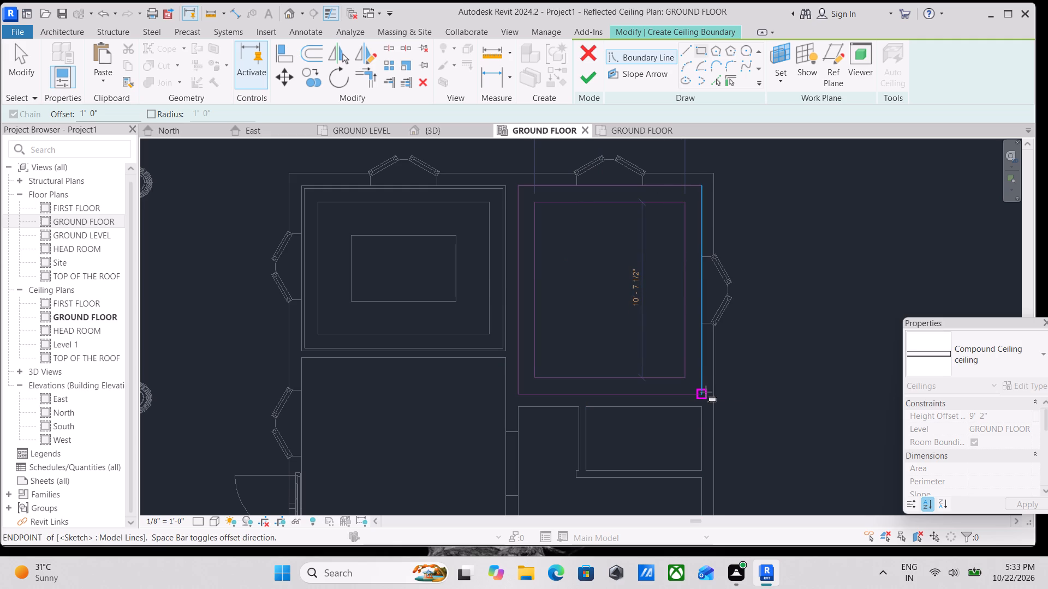
left_click(706, 392)
middle_click_drag(466, 218, 526, 298)
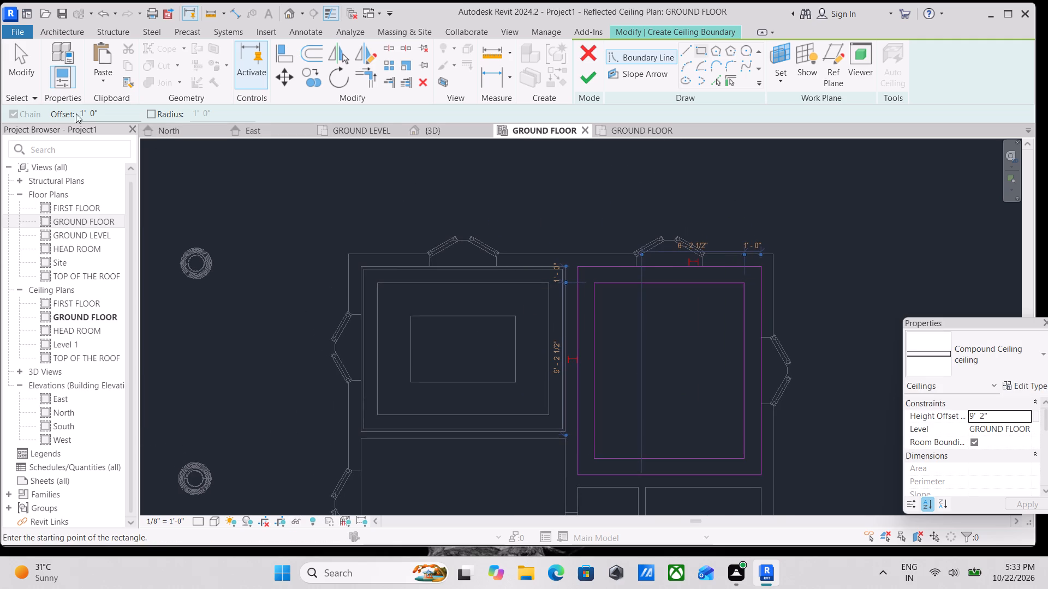
Add a third rectangular boundary offset 2' 0" inside the second one and finish the north-east ceiling sketch.
left_click_drag(101, 117, 59, 116)
type("2'")
key("Return")
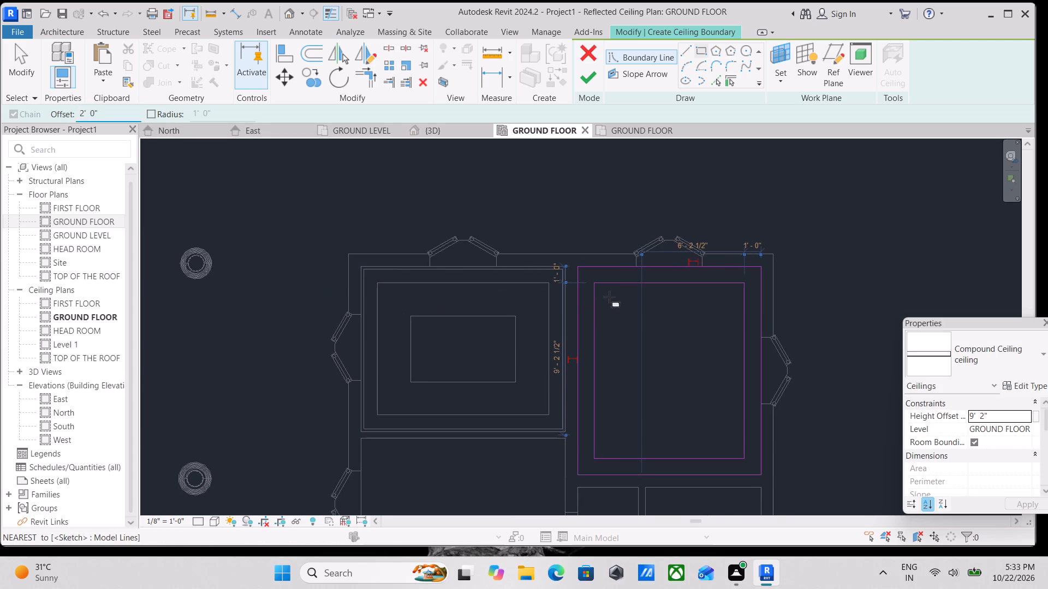
left_click(598, 282)
middle_click_drag(662, 332, 596, 209)
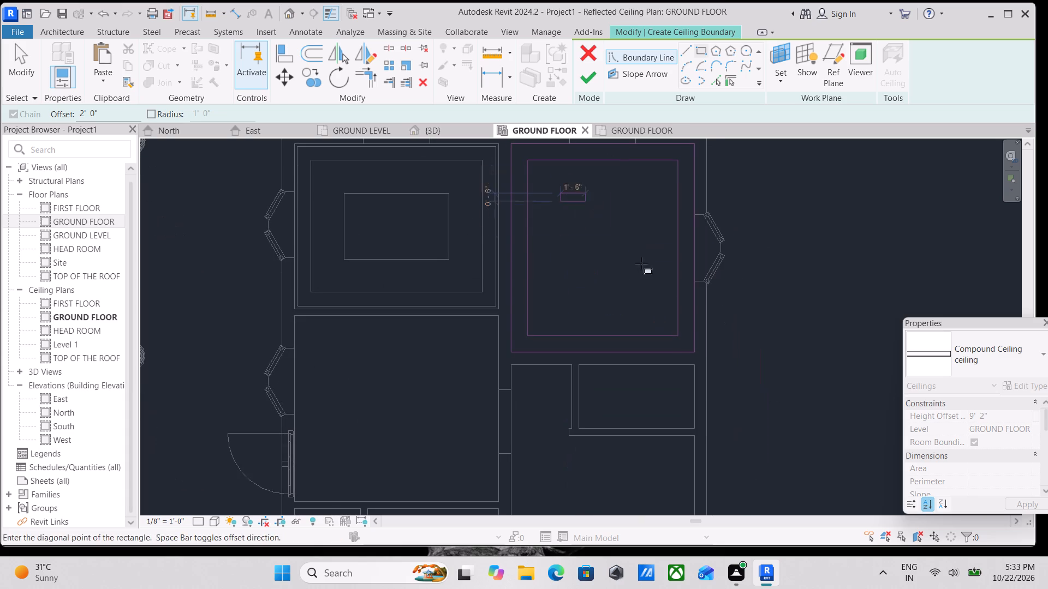
left_click(680, 339)
scroll(652, 233, "down", 1)
middle_click_drag(652, 233, 683, 290)
left_click(585, 80)
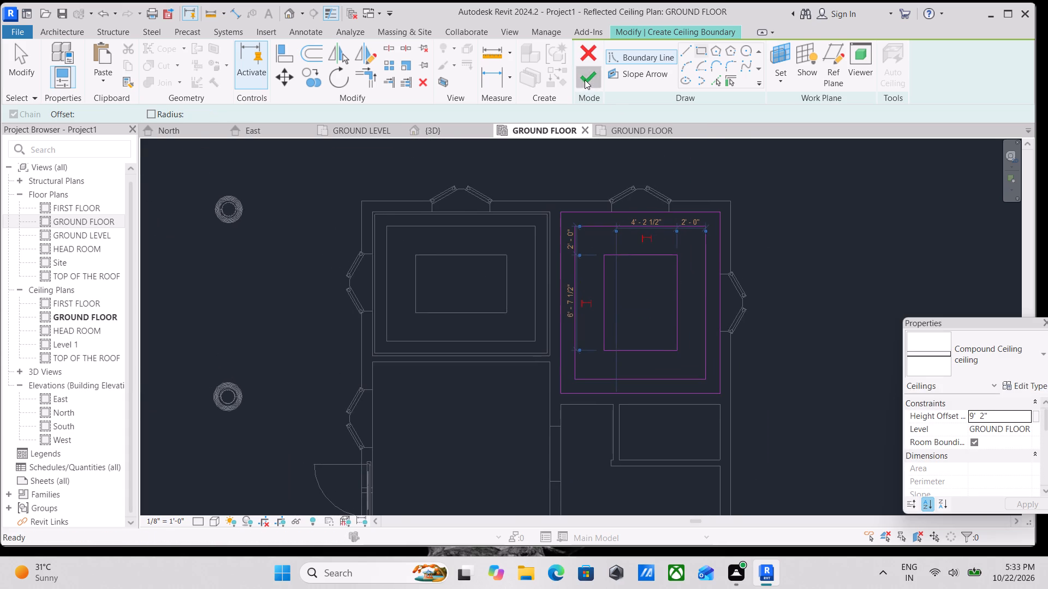
scroll(650, 337, "down", 2)
middle_click_drag(650, 337, 782, 259)
scroll(645, 312, "down", 2)
middle_click_drag(645, 312, 668, 283)
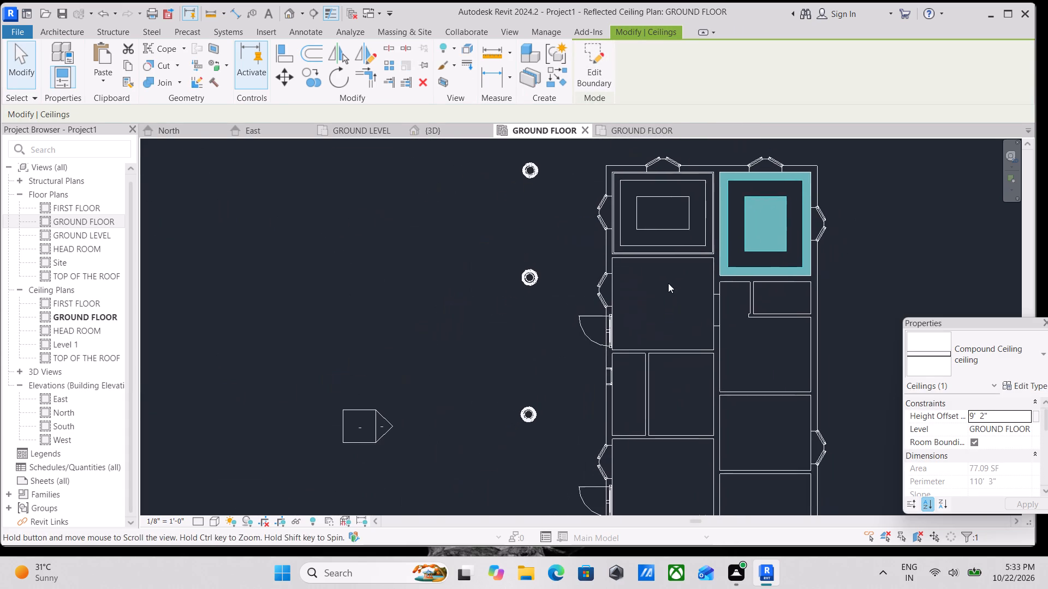
key("Escape")
Examine the remaining rooms without ceilings in the ground-floor reflected ceiling plan, down to the southern end of the house.
scroll(668, 283, "up", 2)
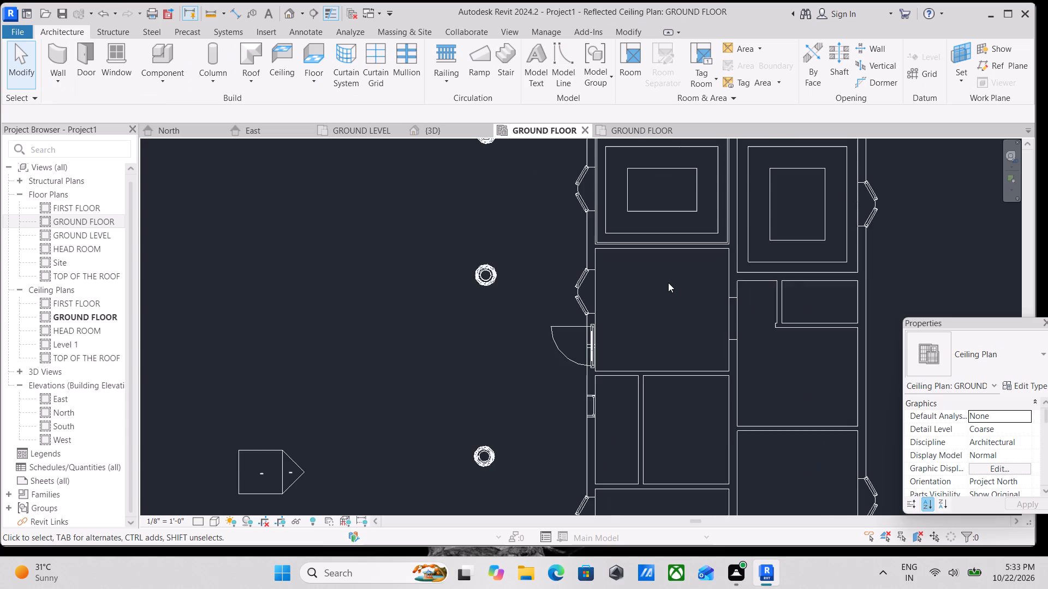
scroll(668, 283, "up", 1)
middle_click_drag(668, 283, 678, 240)
scroll(678, 238, "down", 2)
middle_click_drag(678, 238, 603, 303)
scroll(601, 306, "down", 2)
middle_click_drag(601, 306, 592, 251)
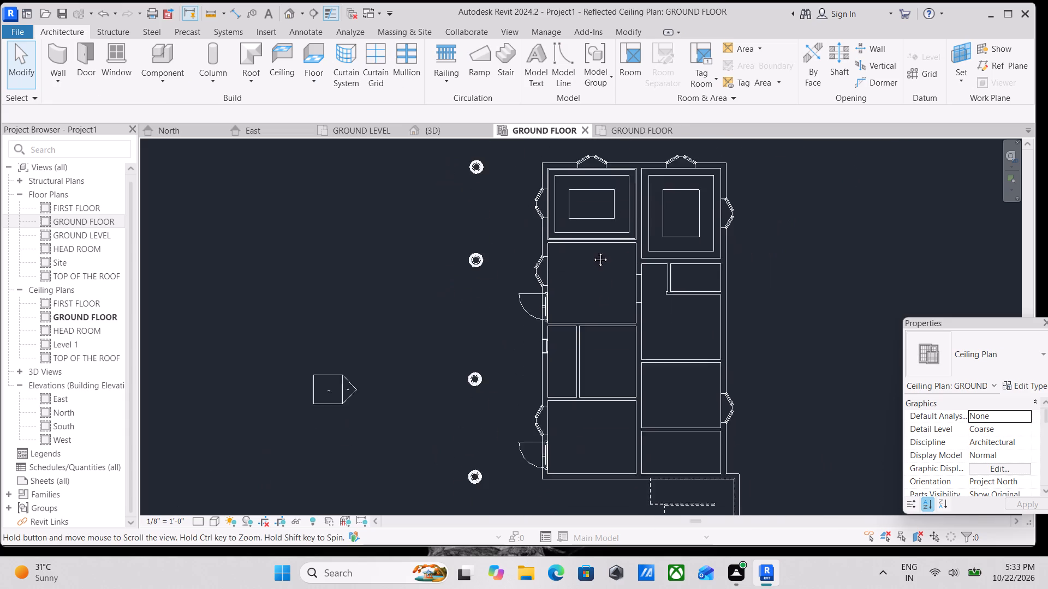
middle_click_drag(592, 251, 591, 241)
middle_click_drag(577, 382, 580, 368)
scroll(546, 423, "up", 2)
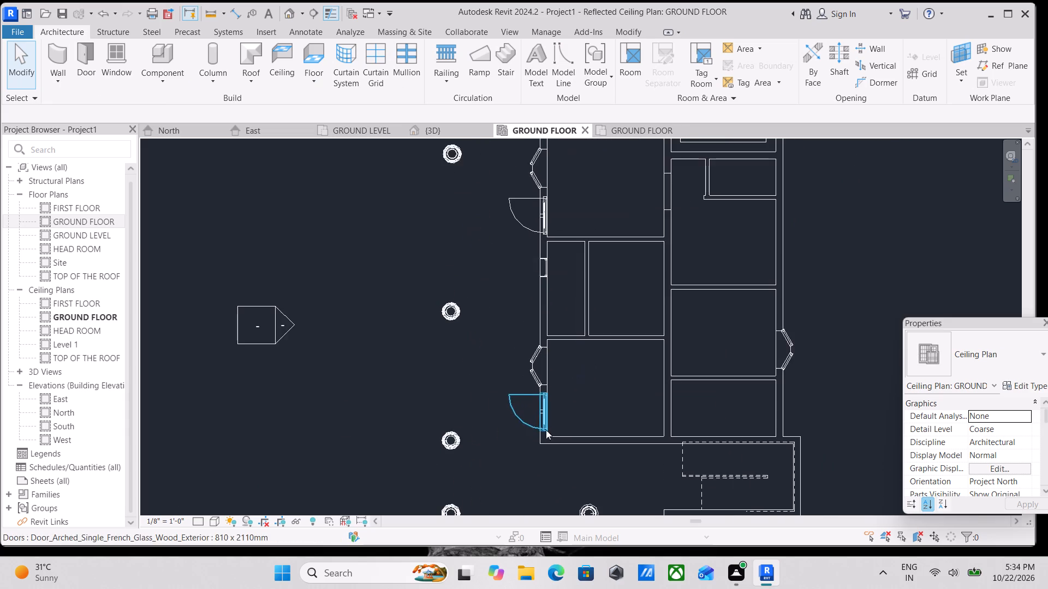
scroll(558, 428, "up", 2)
middle_click_drag(561, 424, 596, 390)
scroll(604, 384, "up", 1)
scroll(645, 335, "down", 3)
middle_click_drag(645, 335, 630, 348)
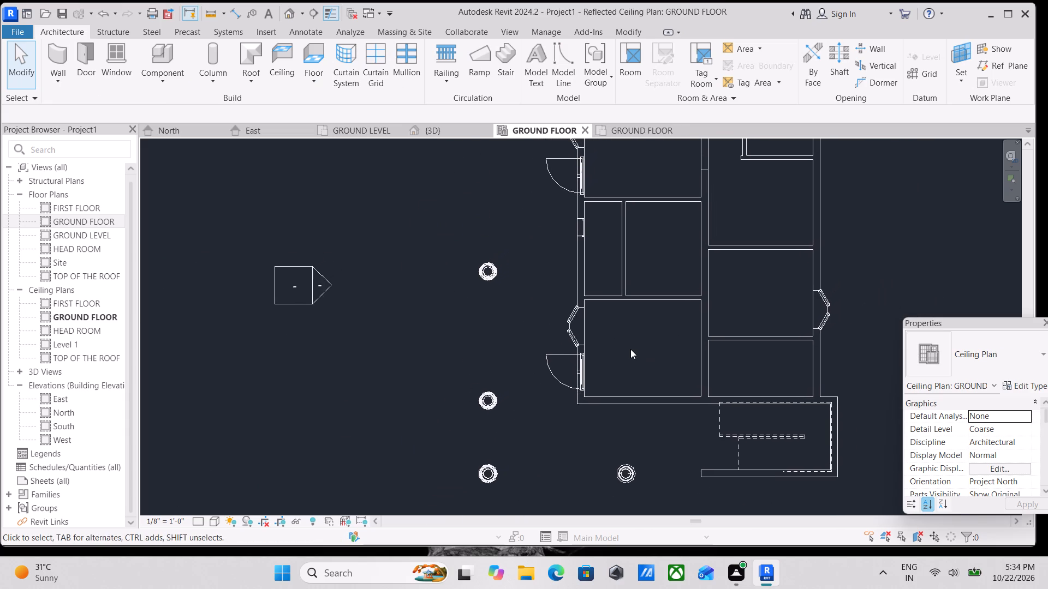
scroll(630, 349, "down", 2)
middle_click_drag(630, 349, 606, 419)
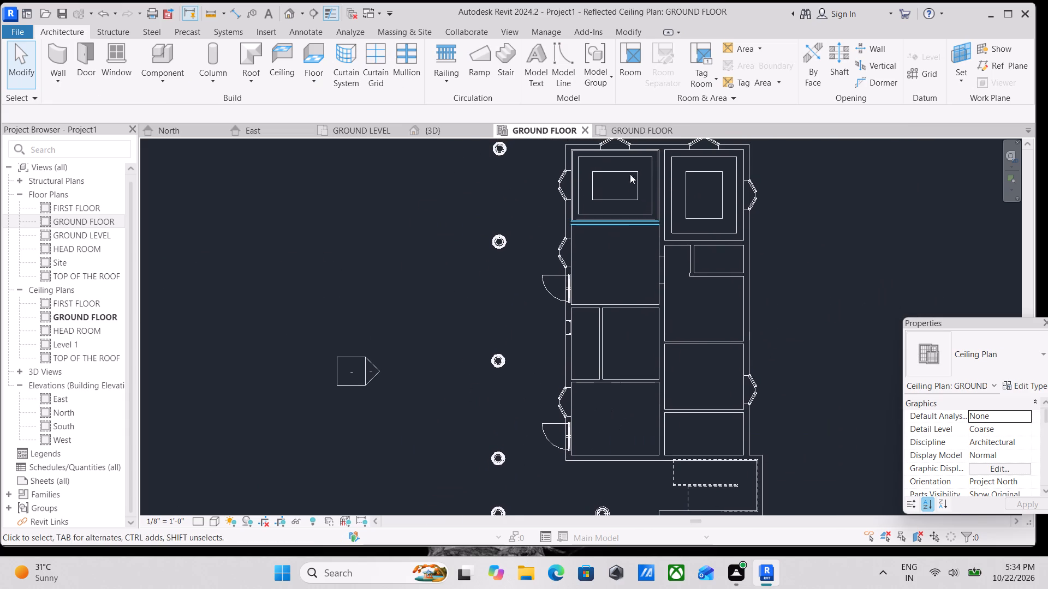
Place an automatic compound ceiling in the south-west room with a height offset of 9' 5".
left_click(312, 80)
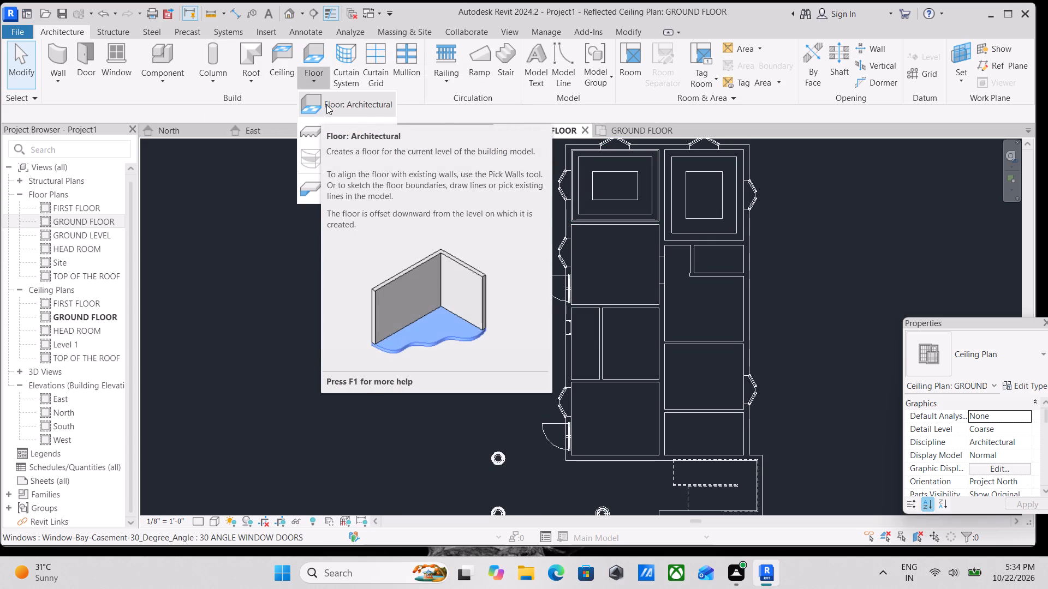
left_click(284, 68)
scroll(603, 412, "up", 1)
middle_click_drag(608, 395, 525, 262)
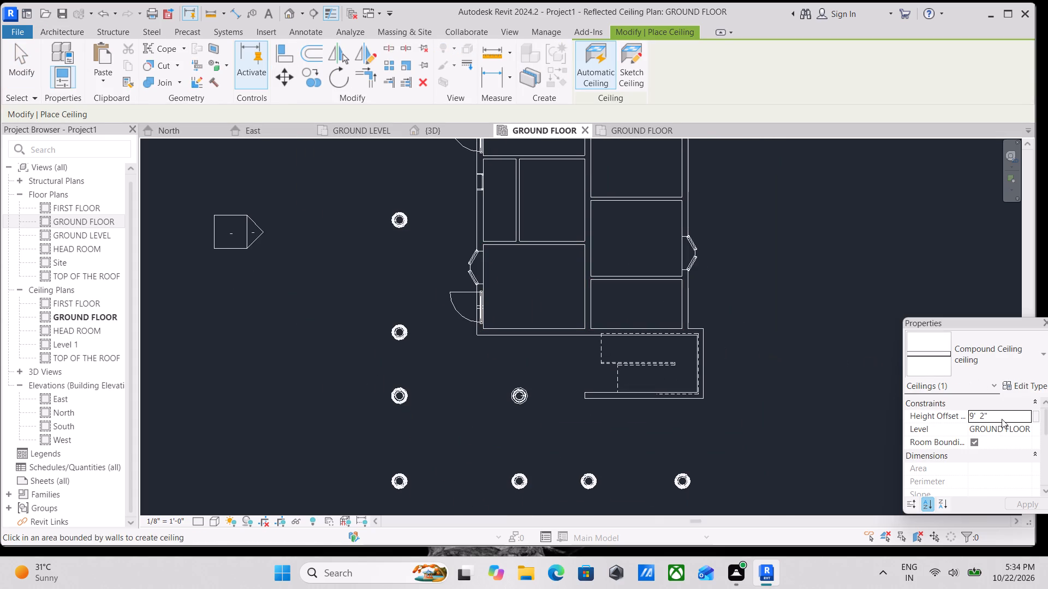
left_click(1002, 419)
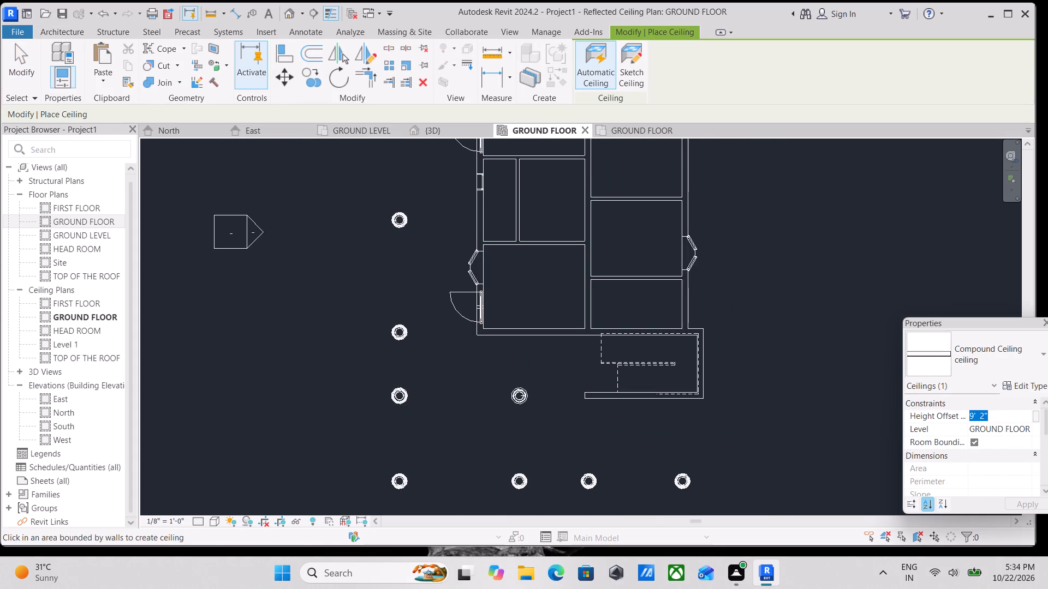
type("9'")
key("5")
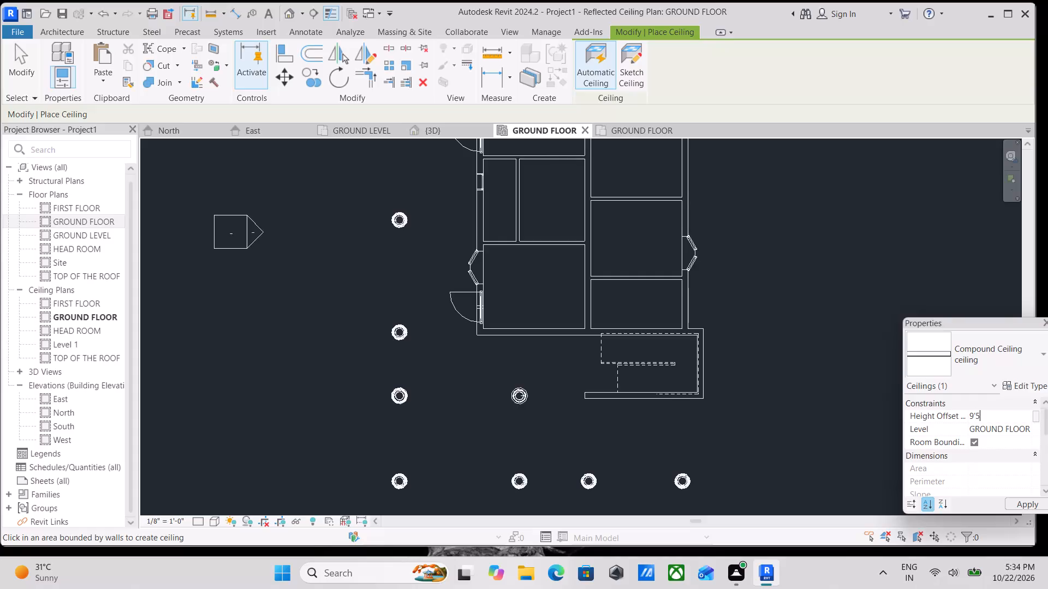
key("shift+quotedbl")
key("Return")
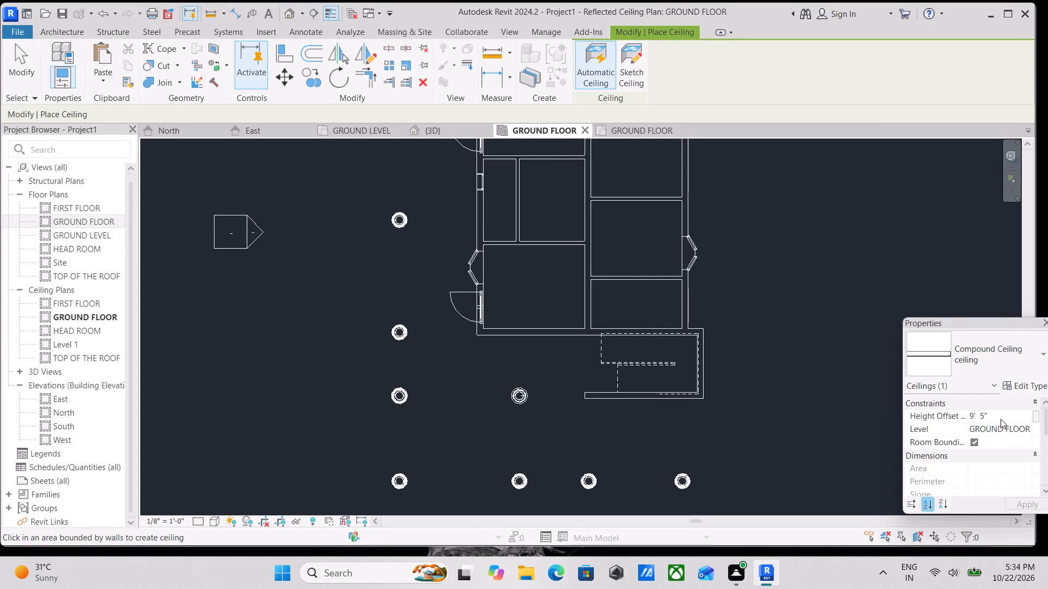
left_click(992, 417)
left_click(992, 417)
scroll(532, 260, "up", 2)
left_click(532, 260)
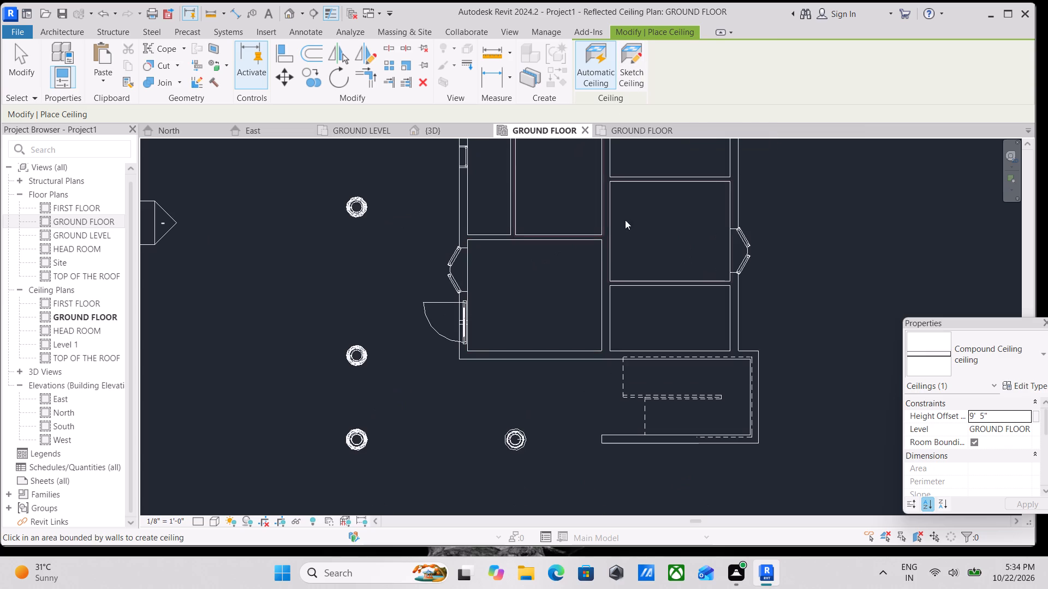
Start a sketched compound ceiling with a height offset of 9' 2" and draw its outer rectangle along the south-west room's inner wall faces.
left_click(631, 63)
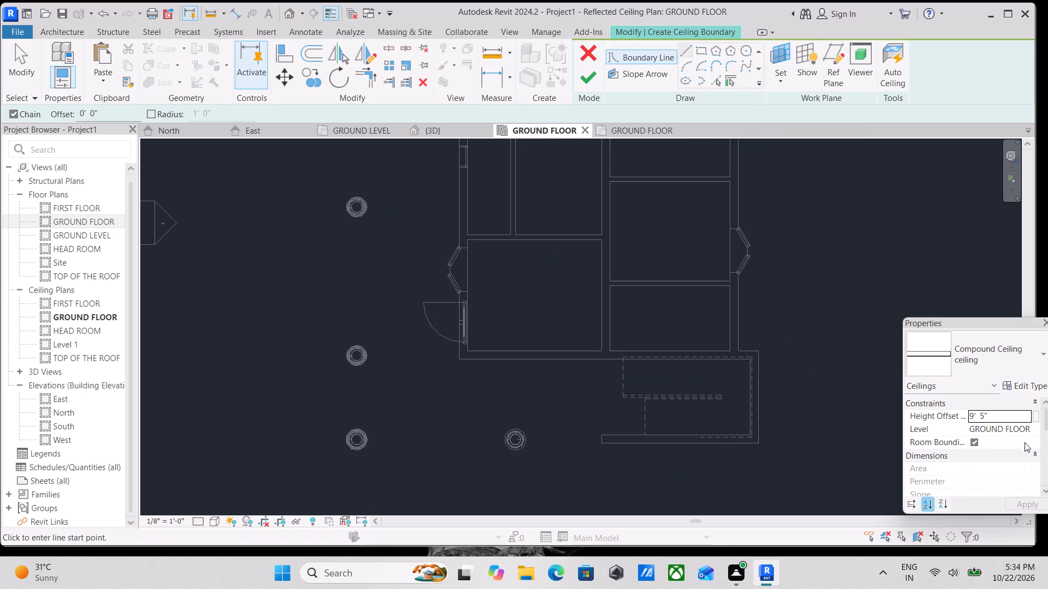
left_click(1001, 411)
type("9'")
key("2")
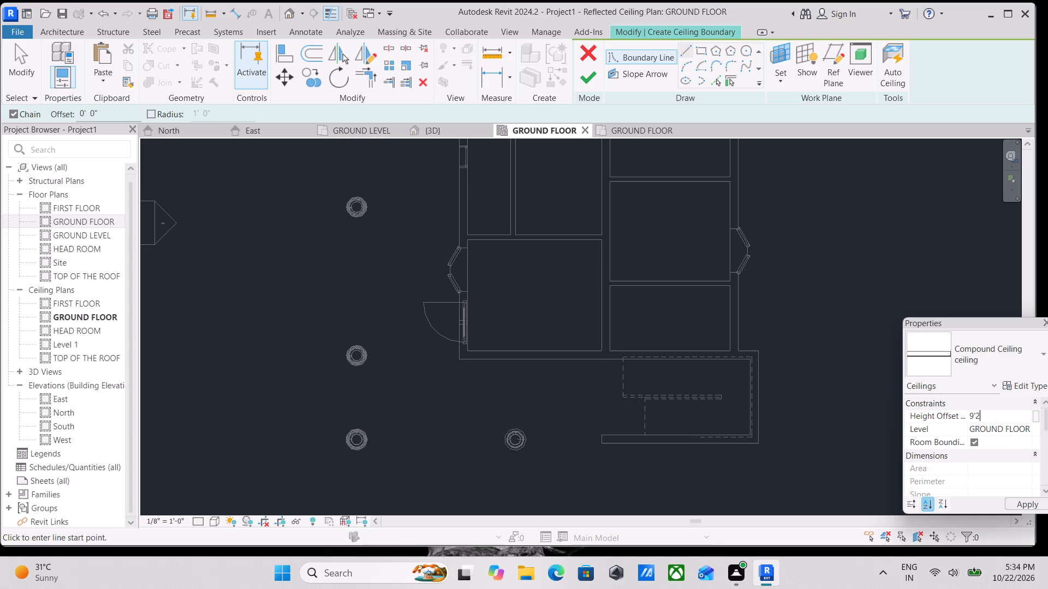
key("shift+quotedbl")
key("Return")
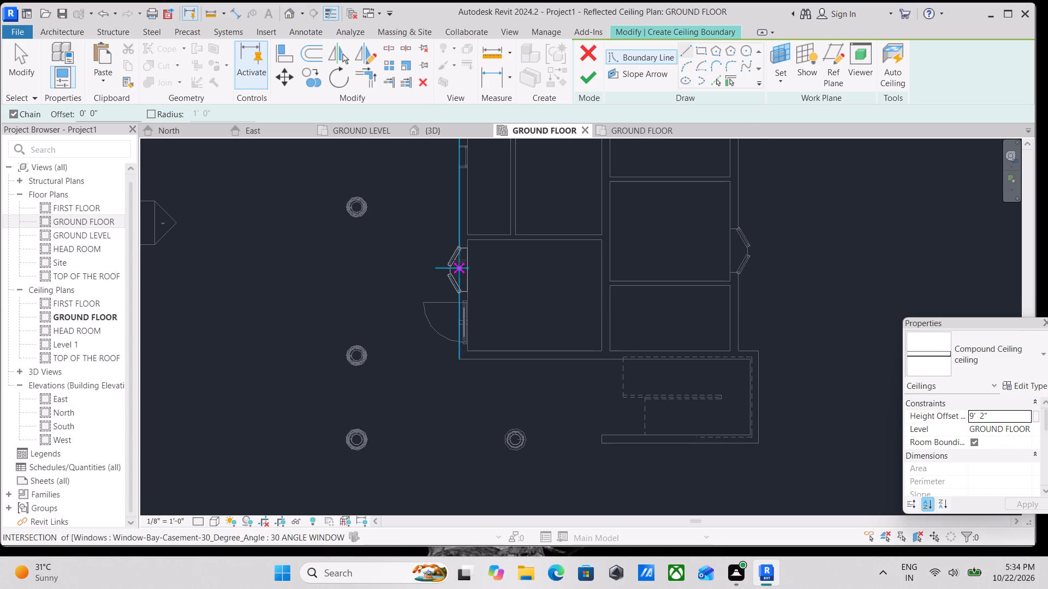
scroll(471, 239, "up", 3)
left_click(470, 239)
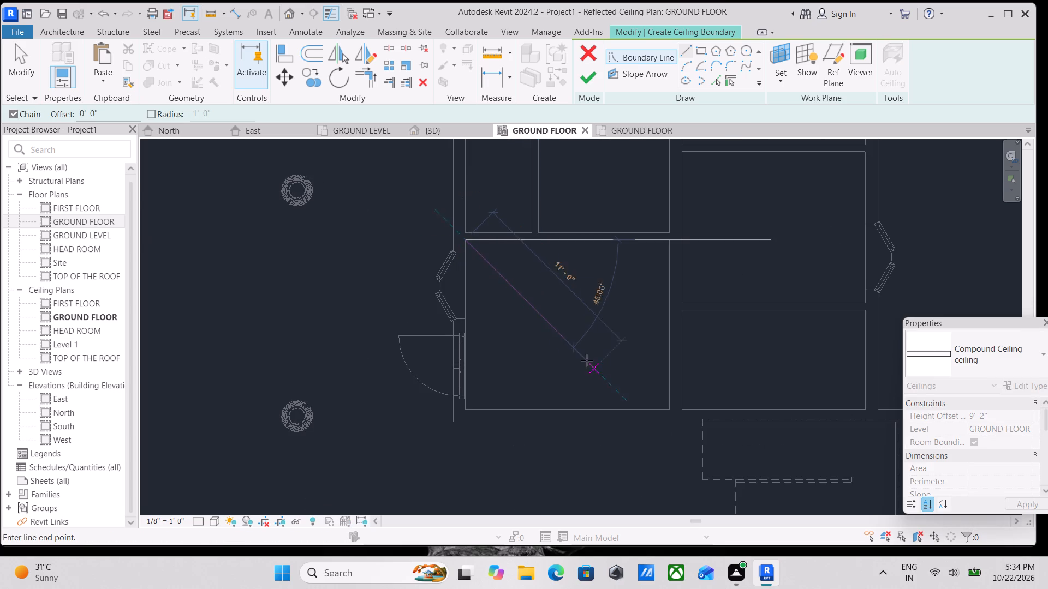
key("Escape")
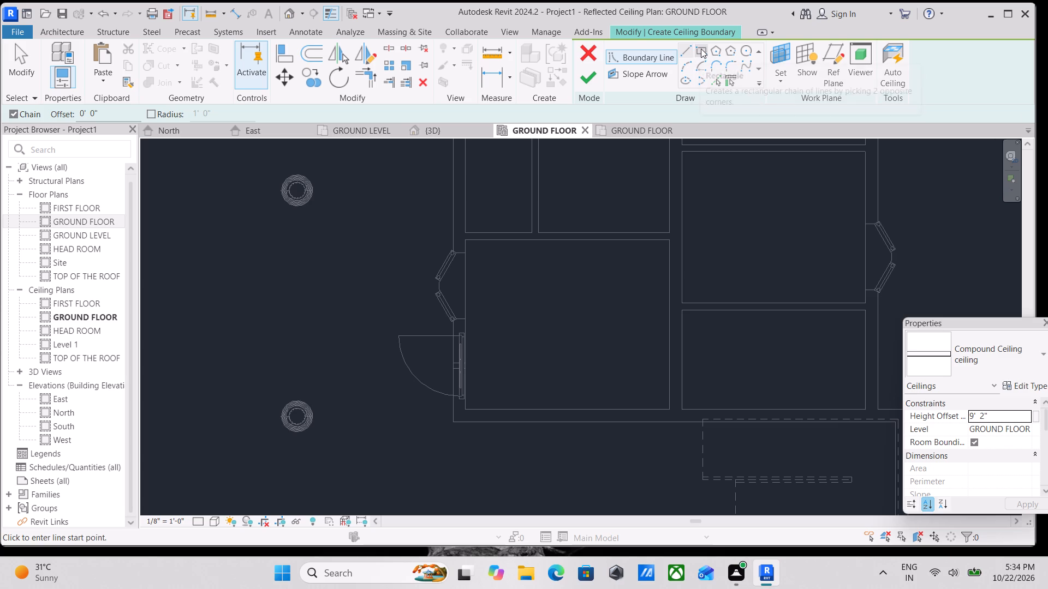
left_click(701, 49)
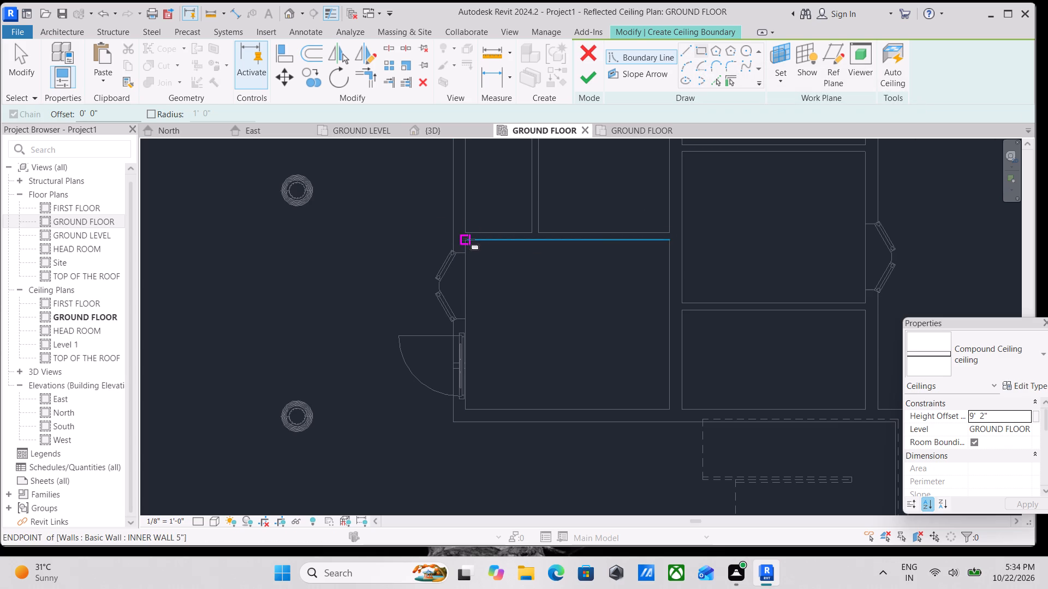
left_click(468, 239)
middle_click_drag(596, 339, 525, 261)
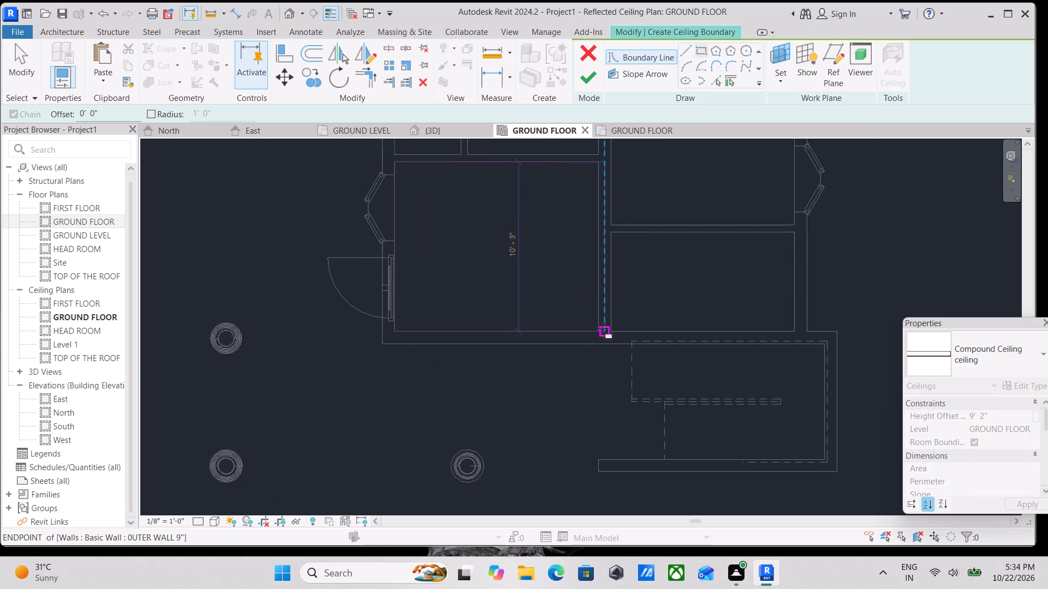
left_click(598, 328)
Draw a second rectangular boundary offset 1' 0" inside the south-west ceiling's outer rectangle.
middle_click_drag(520, 220, 579, 306)
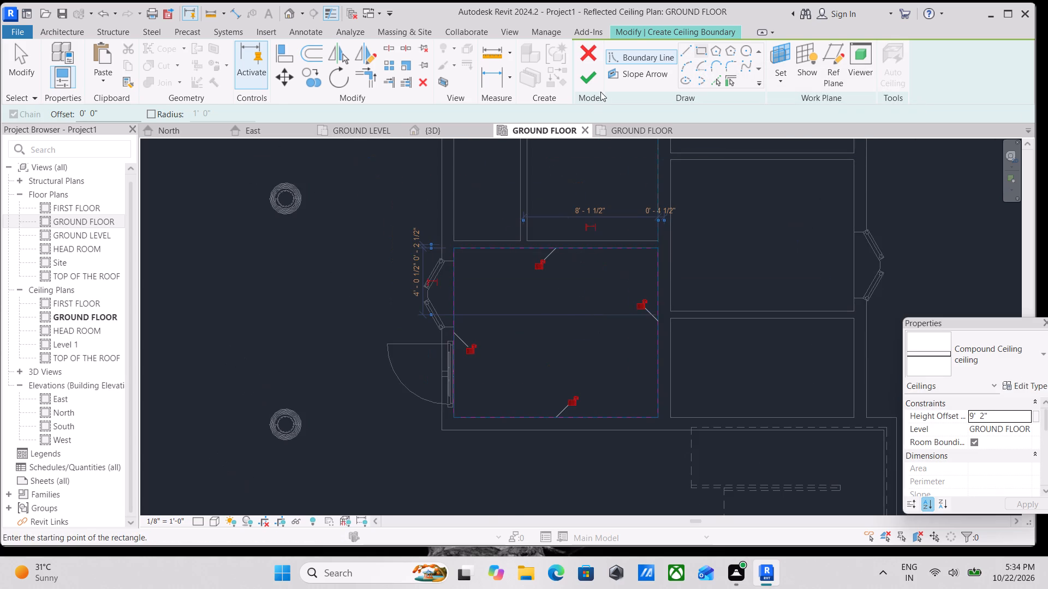
left_click_drag(113, 107, 42, 121)
type("1'")
key("Return")
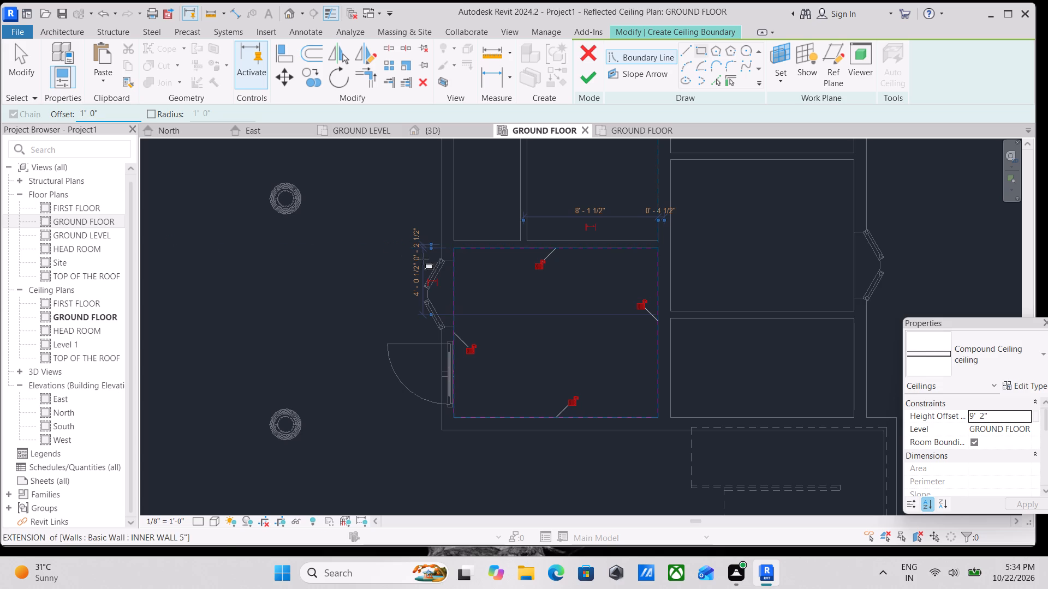
left_click(454, 250)
middle_click_drag(541, 339, 489, 266)
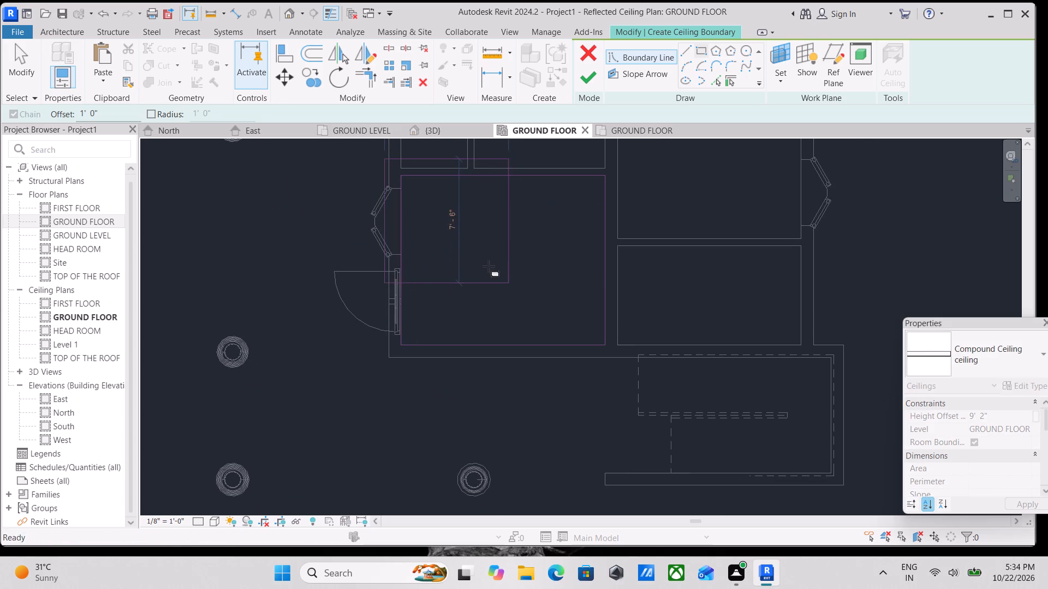
key("space")
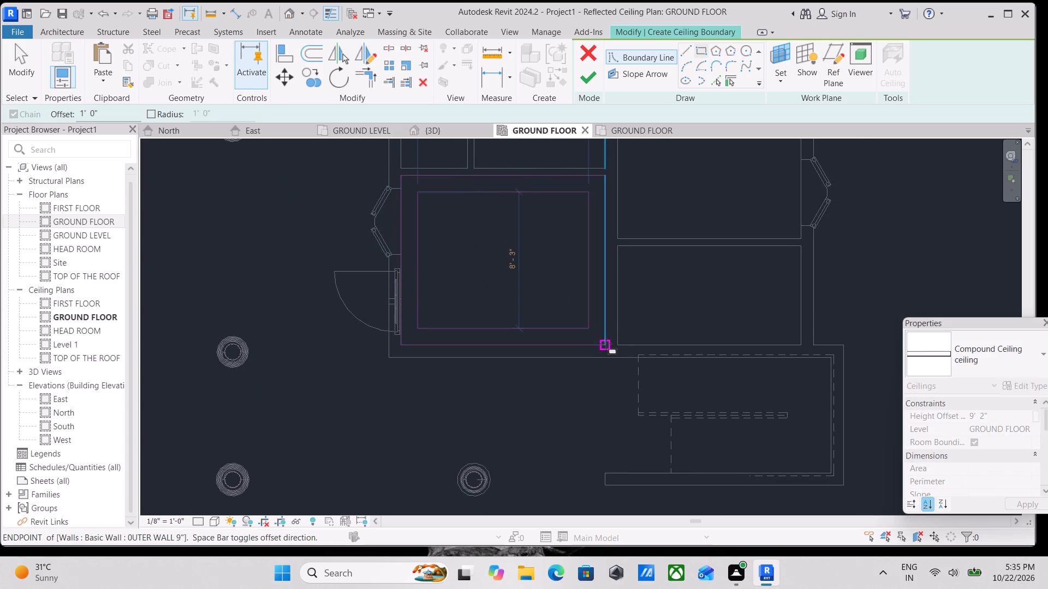
left_click(606, 344)
Add a third rectangular boundary offset 2' 0" inside the second one and finish the south-west ceiling sketch.
middle_click_drag(547, 238, 581, 312)
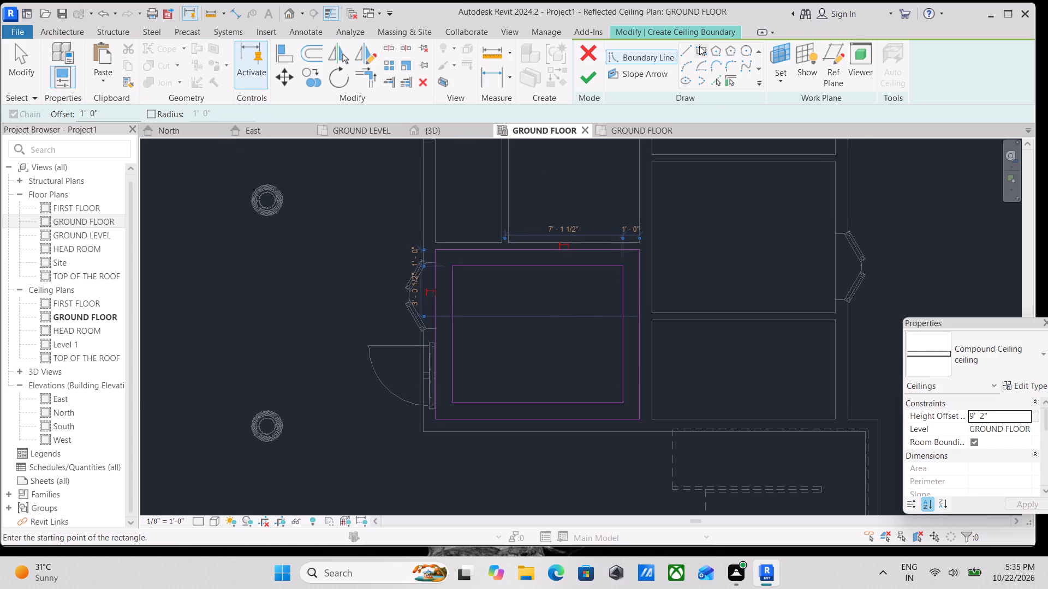
left_click(699, 46)
left_click_drag(106, 112, 29, 112)
key("2")
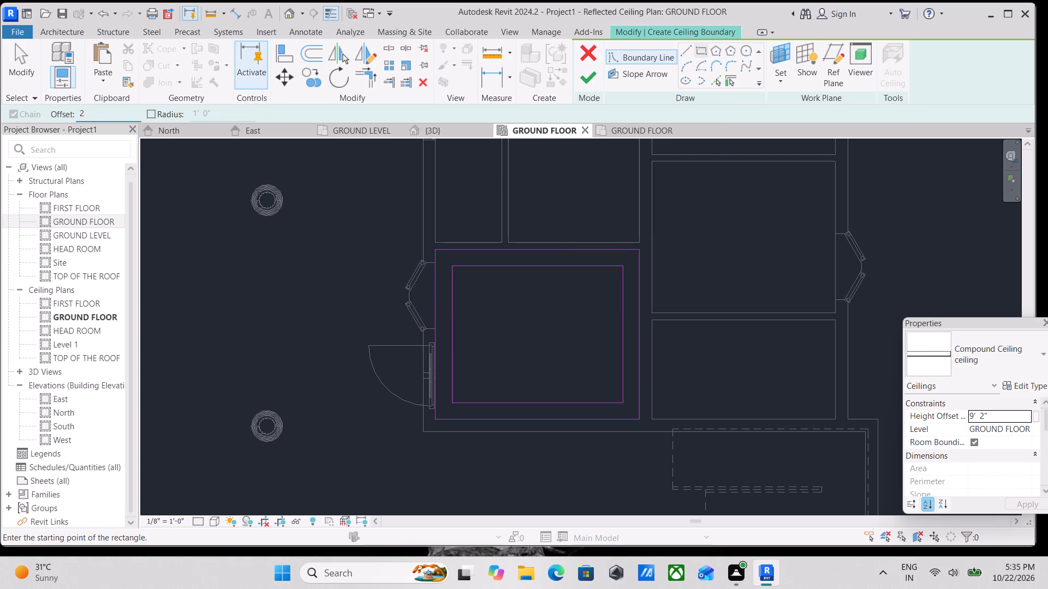
key("apostrophe")
key("Return")
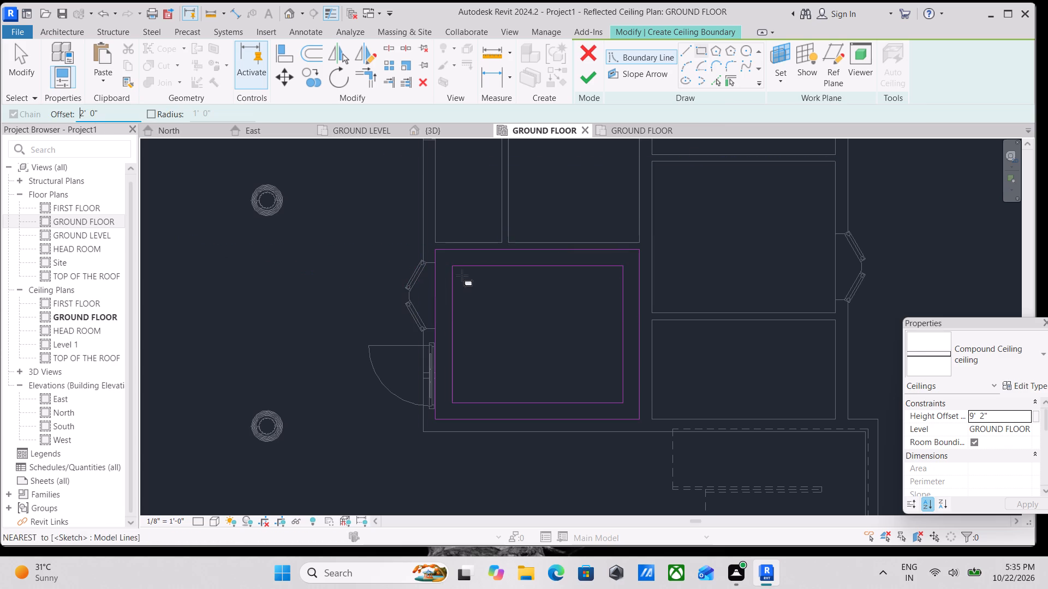
left_click(454, 266)
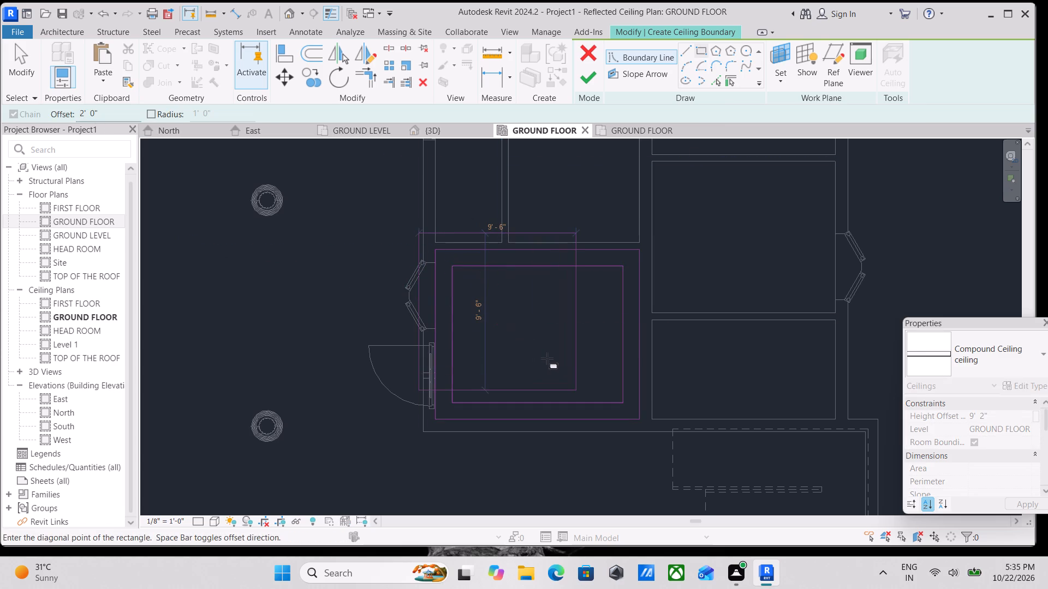
key("space")
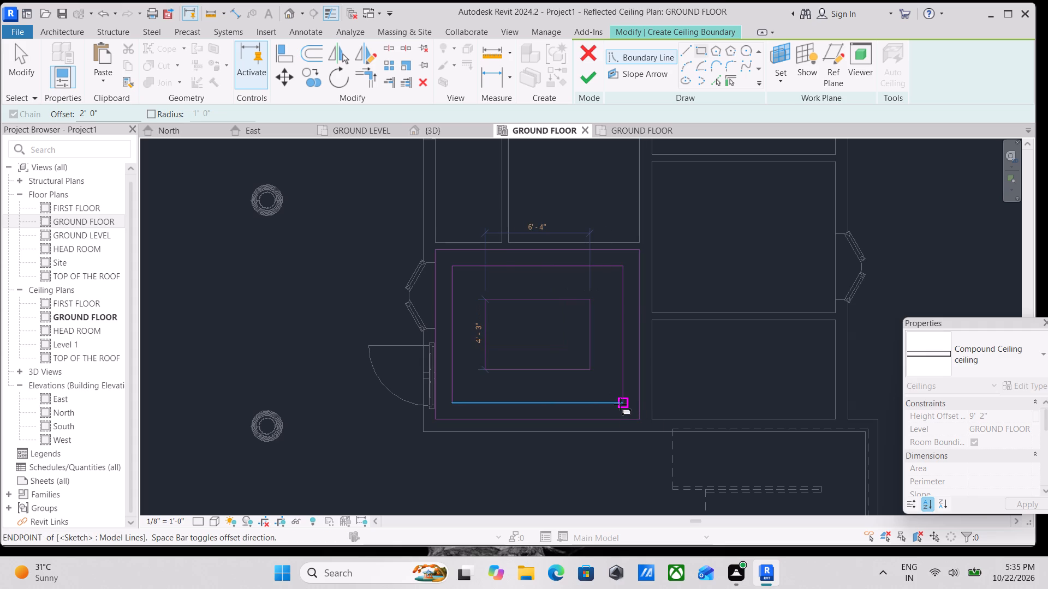
left_click(620, 404)
scroll(583, 332, "down", 1)
middle_click_drag(583, 332, 503, 389)
scroll(523, 345, "down", 3)
middle_click_drag(579, 277, 560, 320)
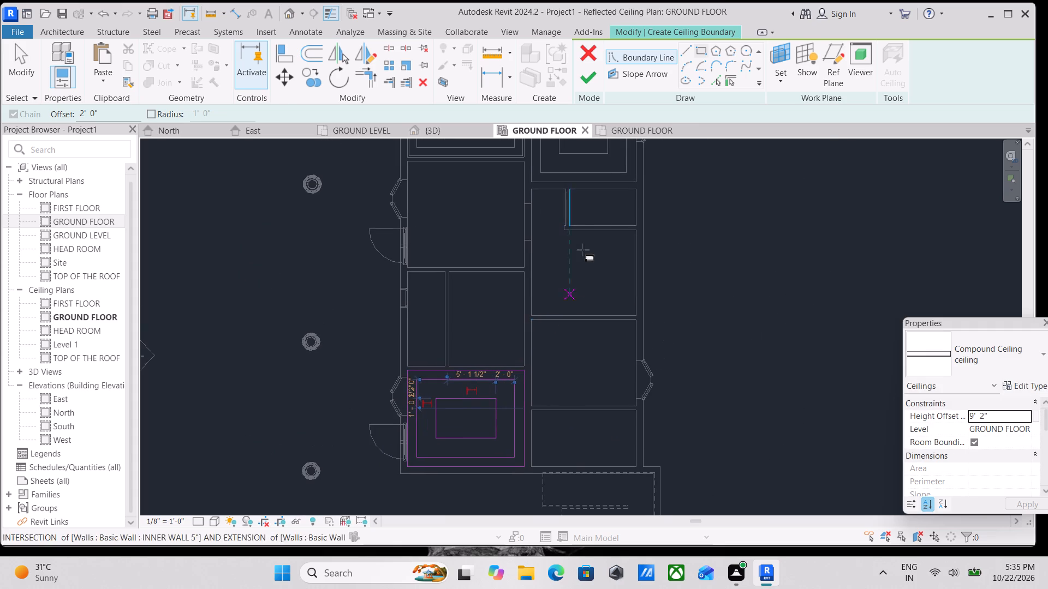
left_click(591, 76)
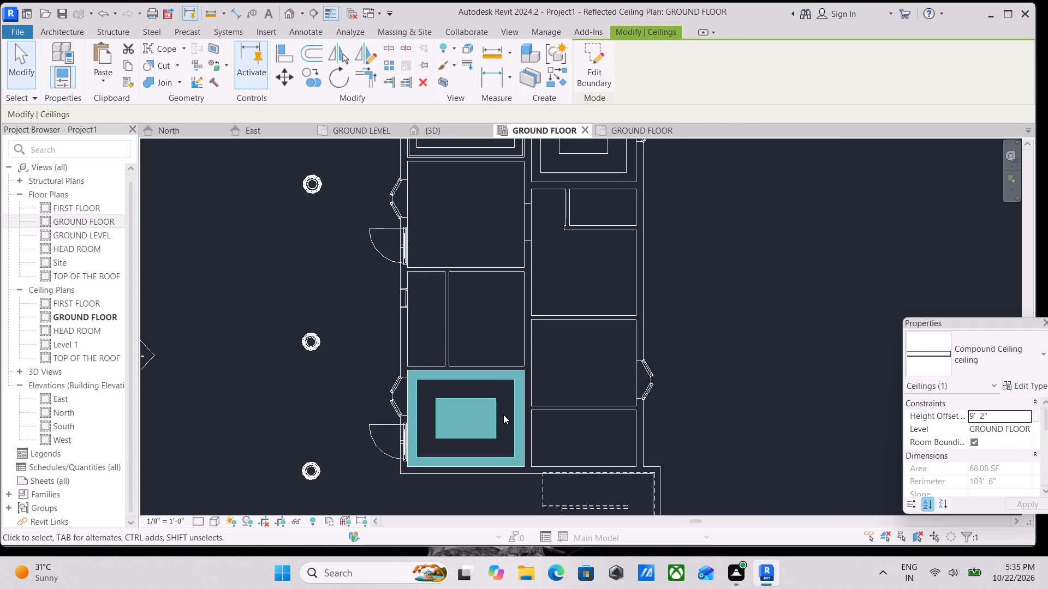
Place an automatic compound ceiling with a height offset of 9' 5" in the east bay-window room, just north of the south-east corner room.
scroll(504, 414, "up", 2)
middle_click_drag(606, 319, 587, 291)
scroll(527, 271, "down", 1)
middle_click_drag(527, 271, 529, 304)
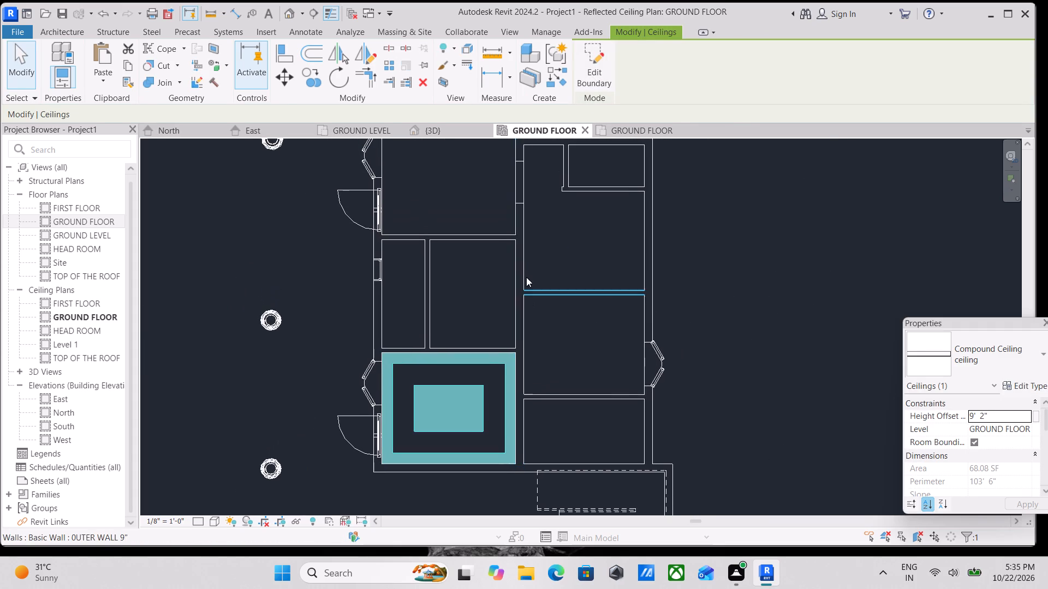
left_click(68, 31)
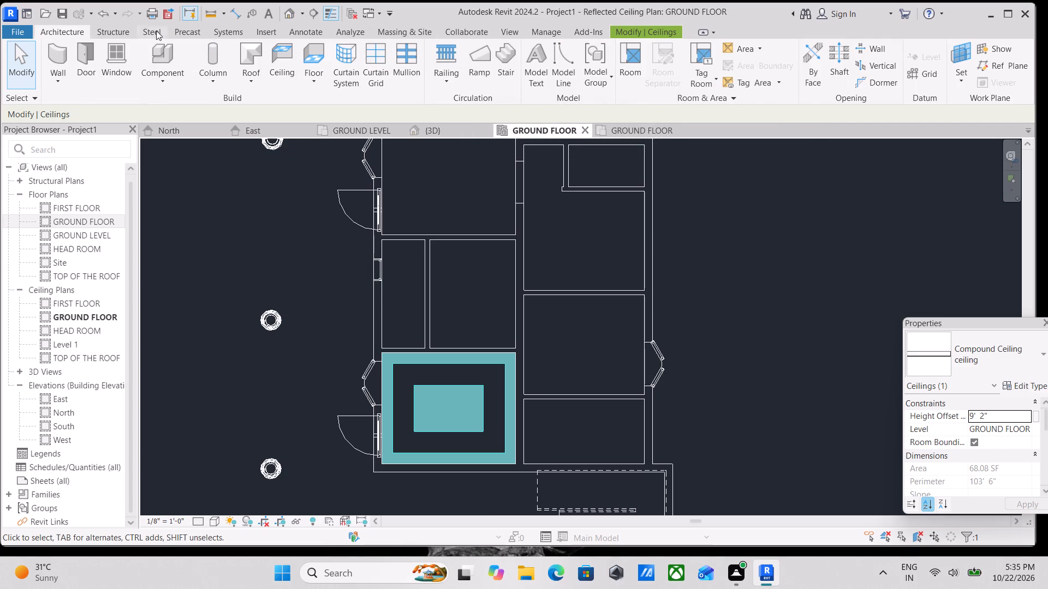
left_click(285, 71)
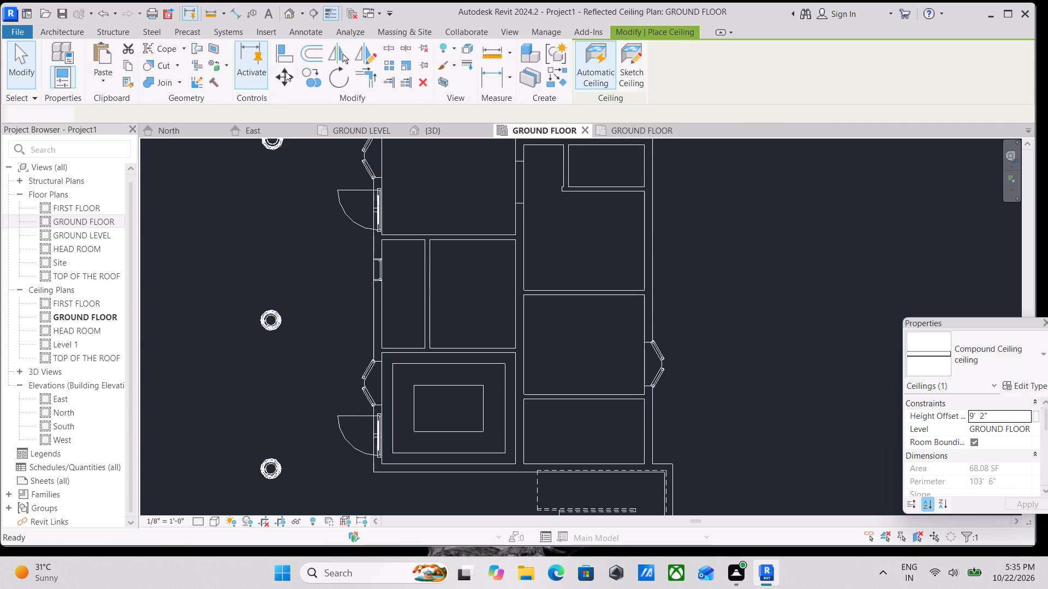
scroll(544, 314, "up", 2)
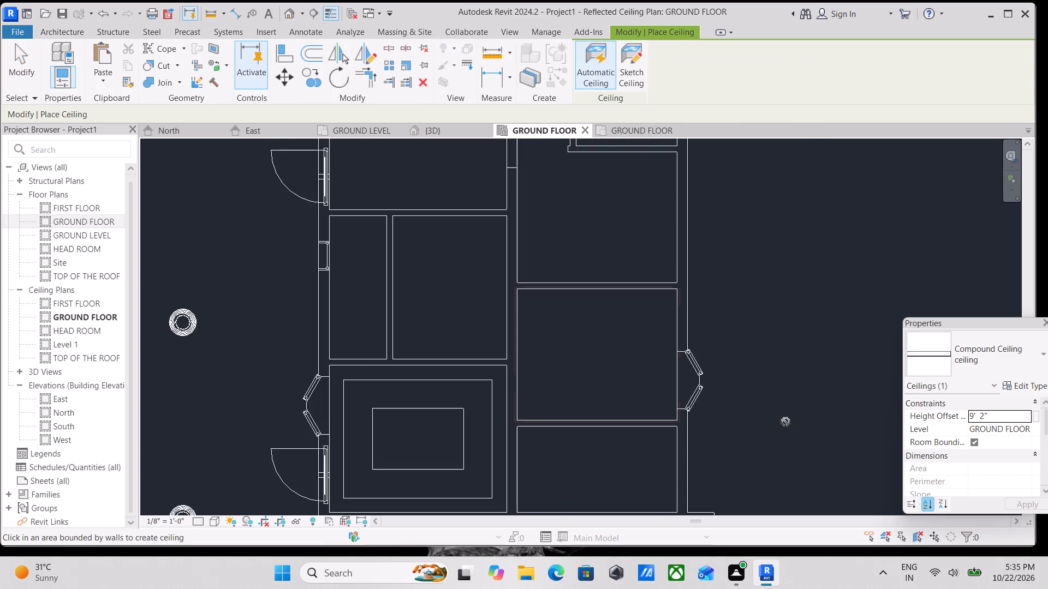
left_click(1001, 415)
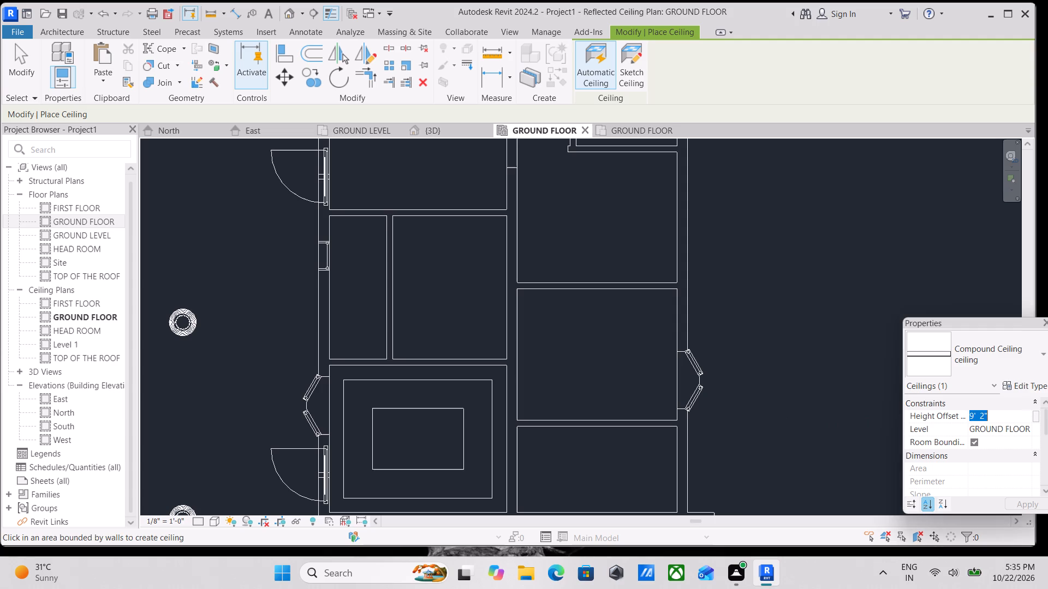
type("9'")
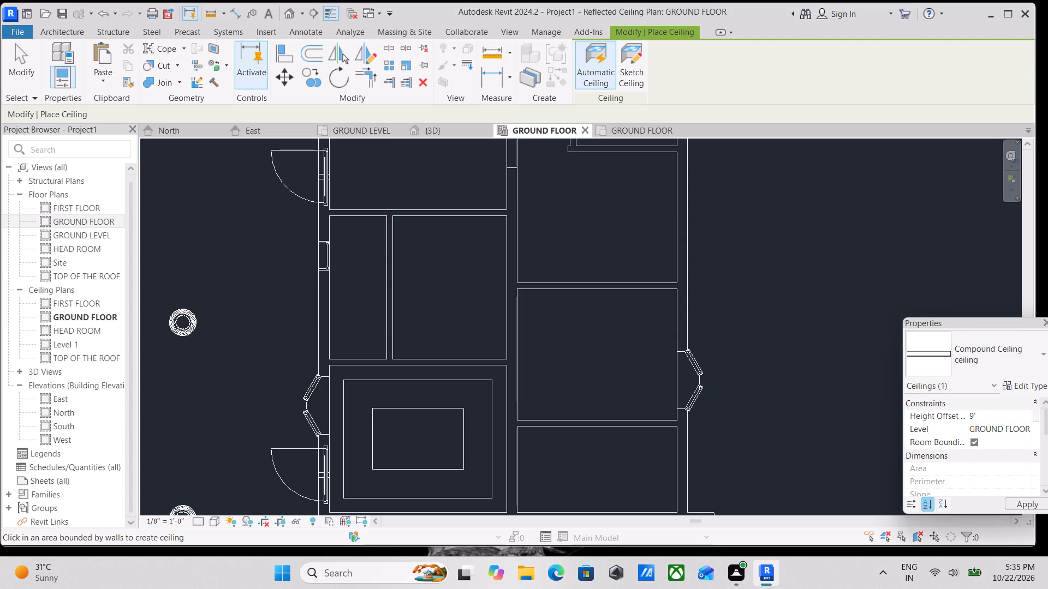
key("5")
key("shift+quotedbl")
key("Return")
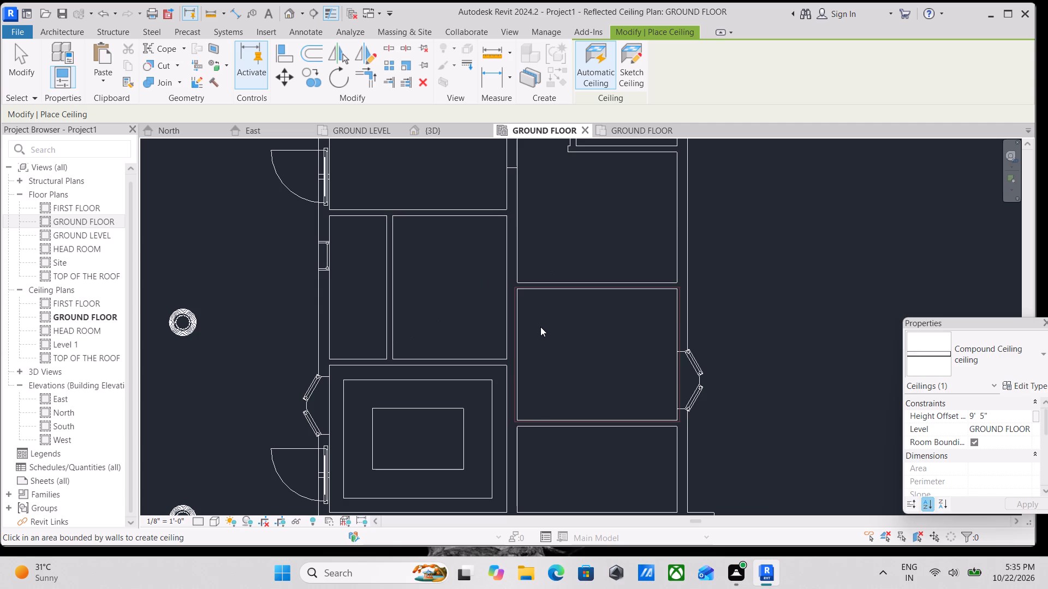
scroll(540, 327, "up", 1)
scroll(545, 326, "down", 2)
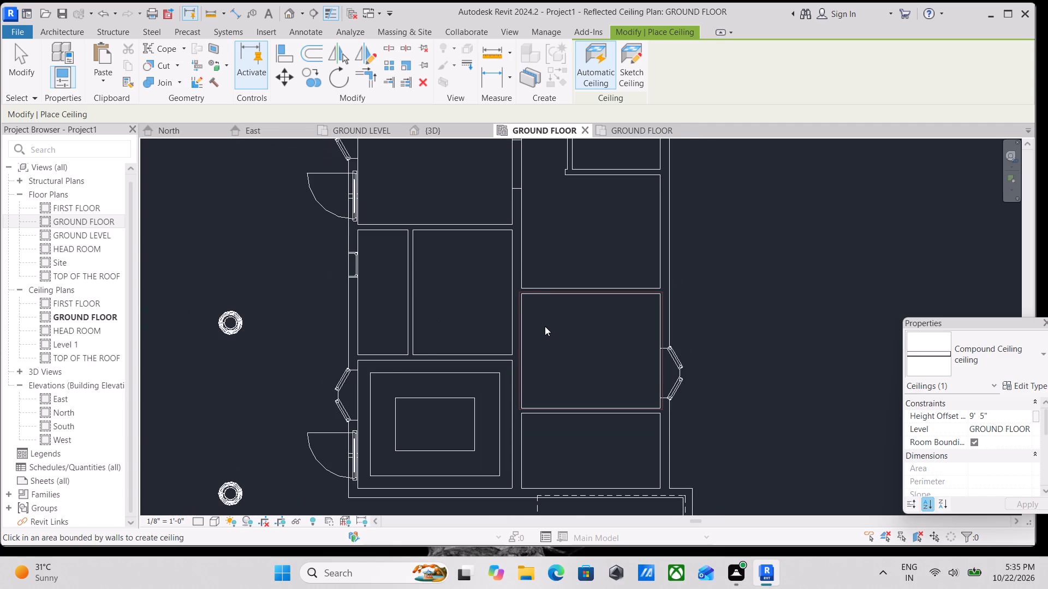
scroll(545, 326, "down", 1)
left_click(545, 326)
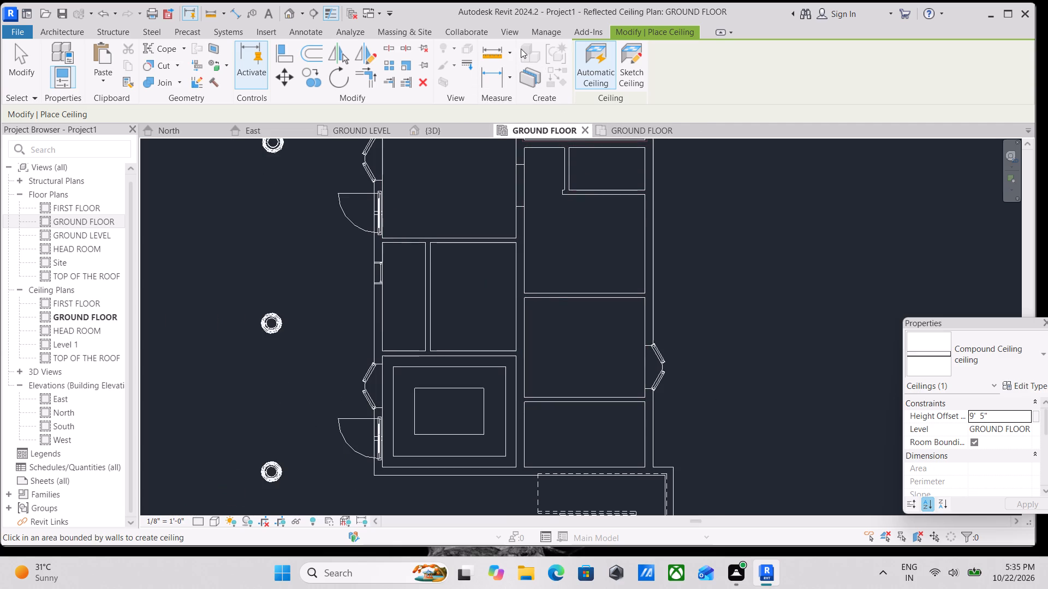
Start a sketched compound ceiling in the east bay-window room and draw its outer rectangle along the inner wall faces.
left_click(627, 61)
scroll(537, 285, "up", 3)
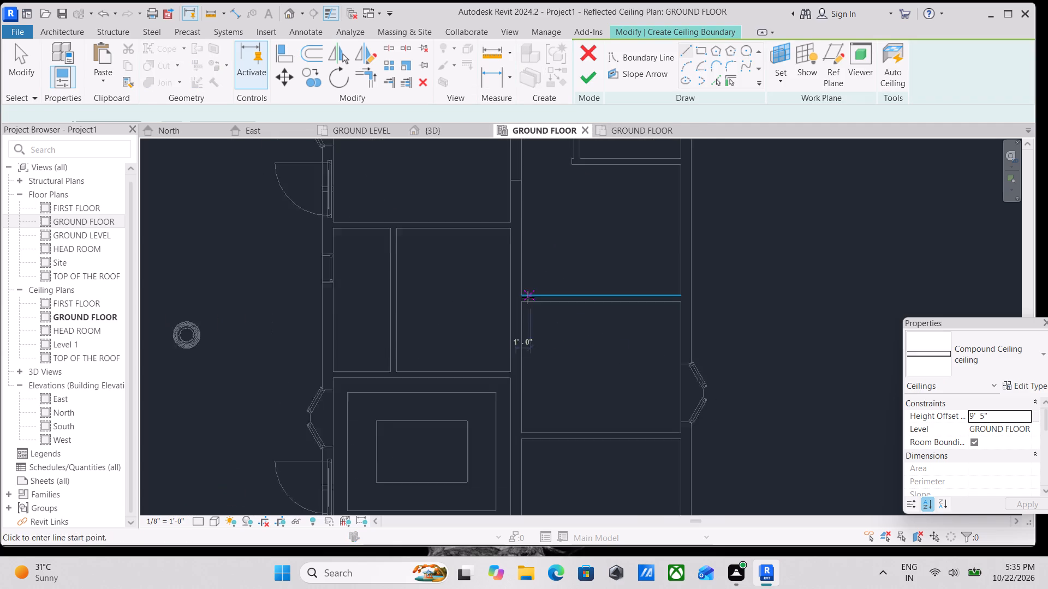
left_click(701, 47)
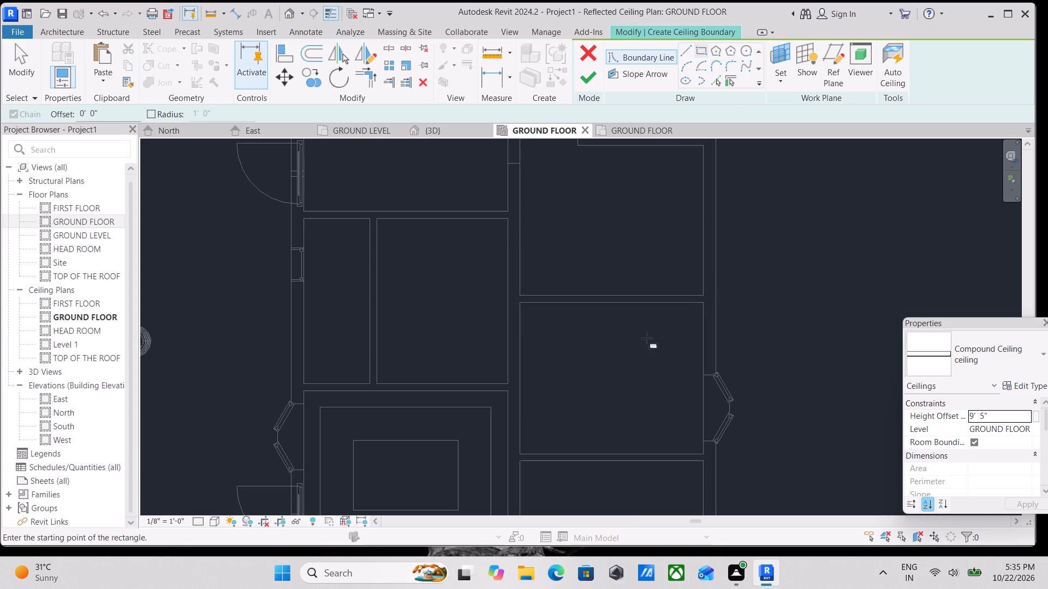
left_click(521, 306)
middle_click_drag(628, 395, 568, 326)
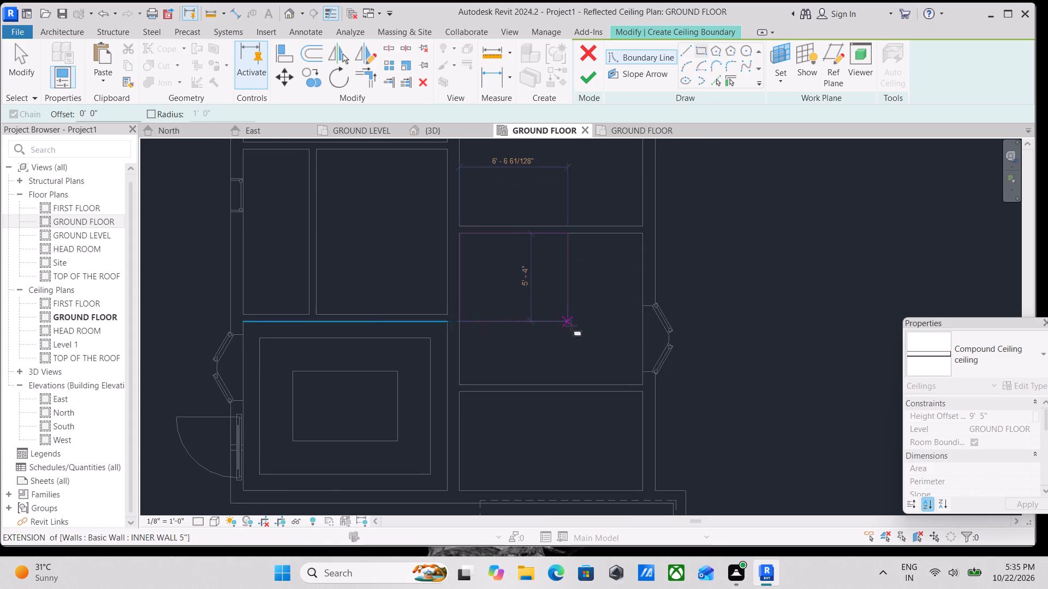
left_click(643, 385)
Draw a second rectangular boundary offset 1' 0" inside the east bay-window room's outer ceiling rectangle.
middle_click_drag(554, 256, 570, 302)
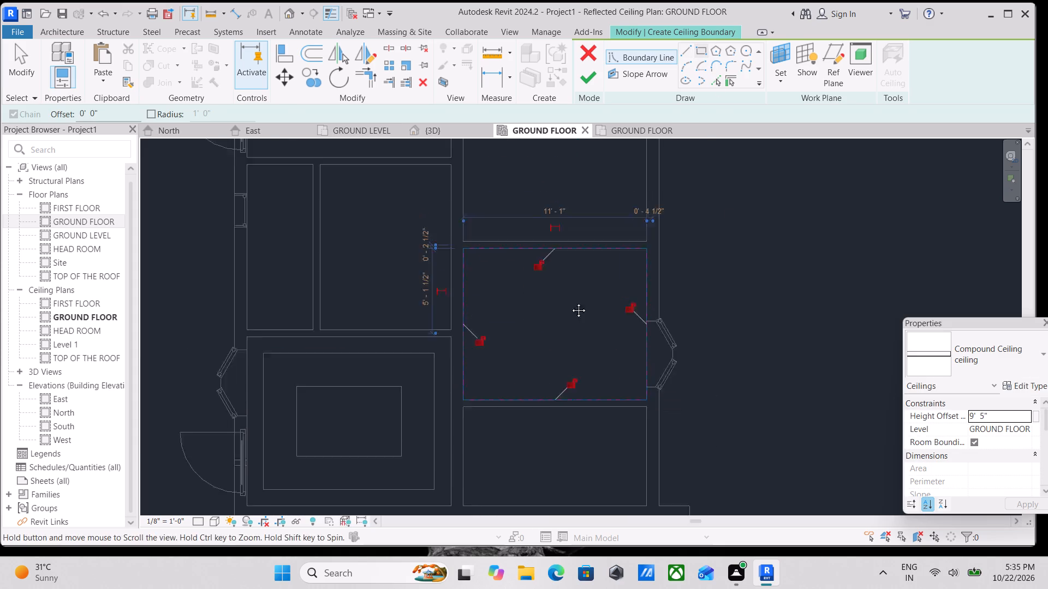
middle_click_drag(570, 302, 588, 341)
left_click_drag(98, 116, 52, 116)
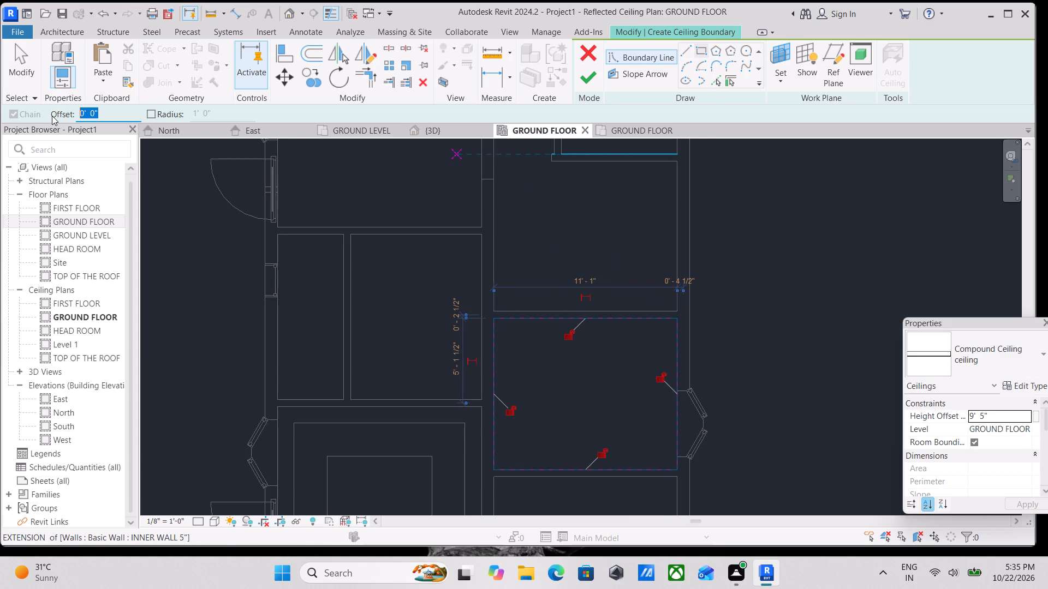
type("1'")
key("Return")
left_click(495, 319)
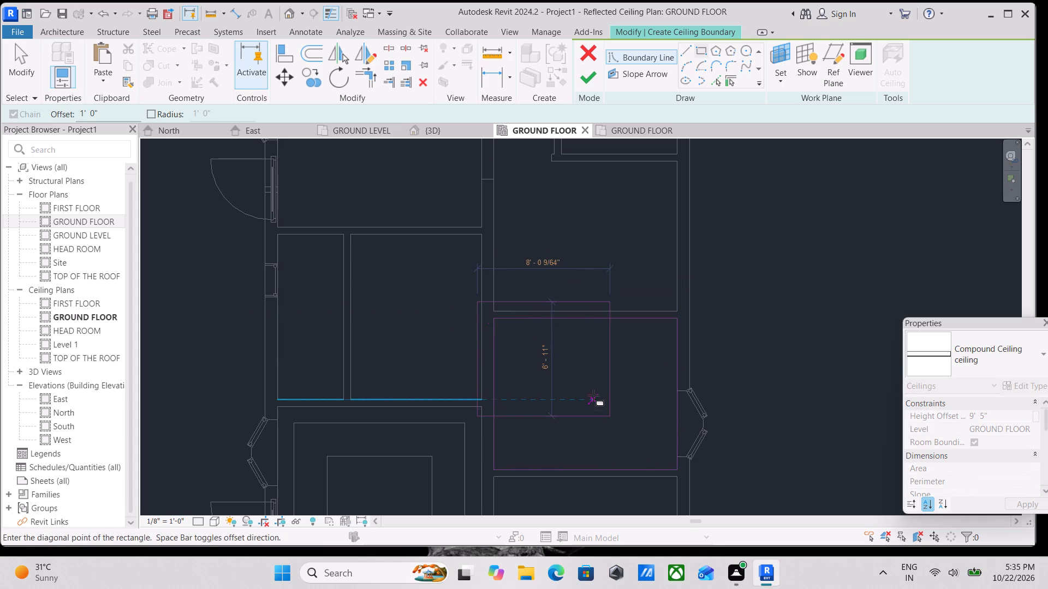
key("space")
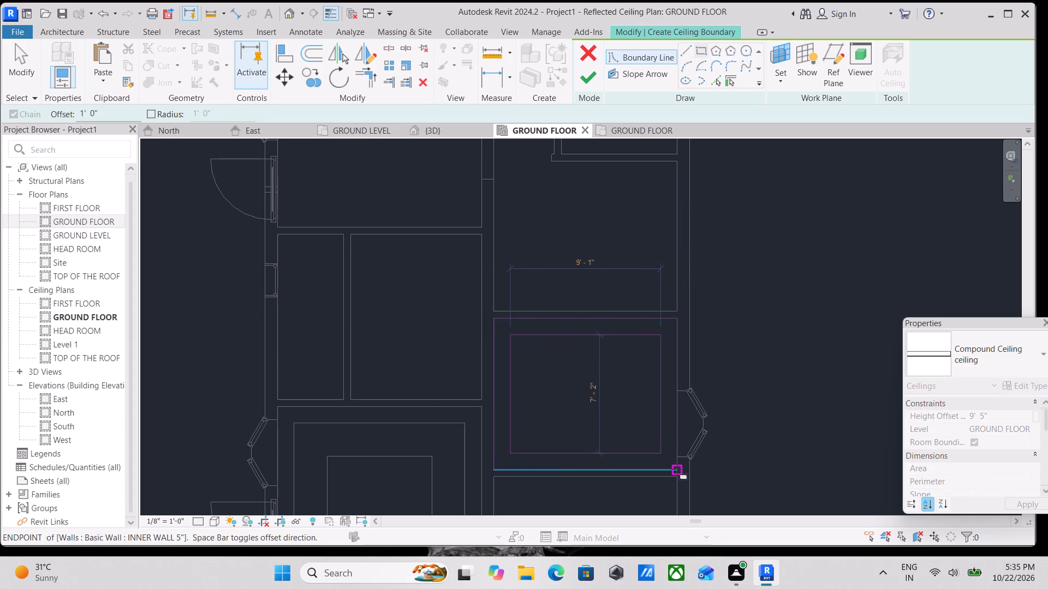
left_click(677, 469)
Add a third rectangular boundary offset 2' 0" inside the second one and finish the east bay-window room's ceiling sketch.
left_click_drag(103, 112, 17, 105)
type("2'")
key("Return")
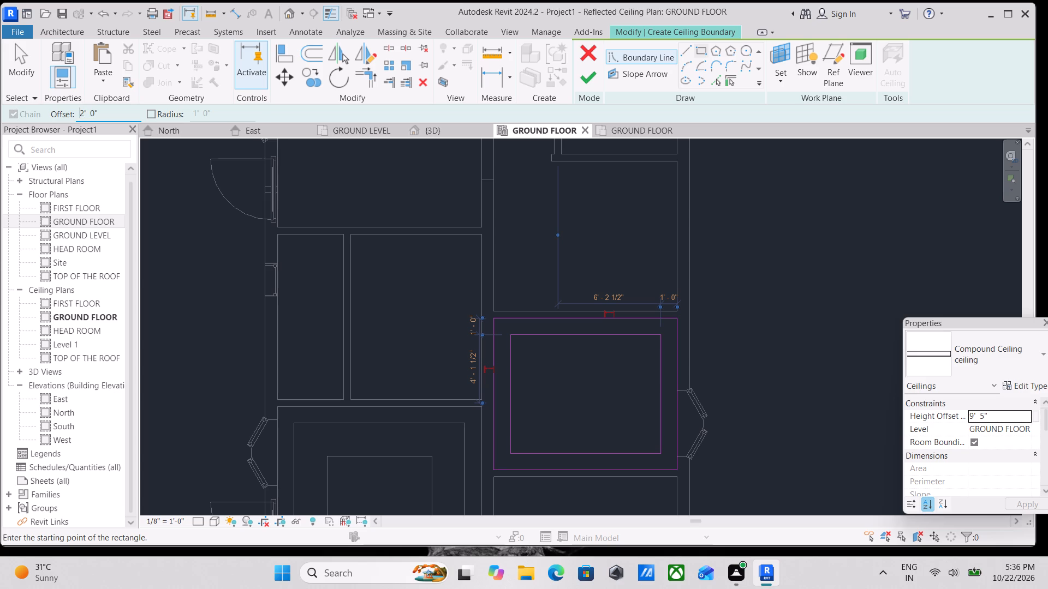
left_click(513, 334)
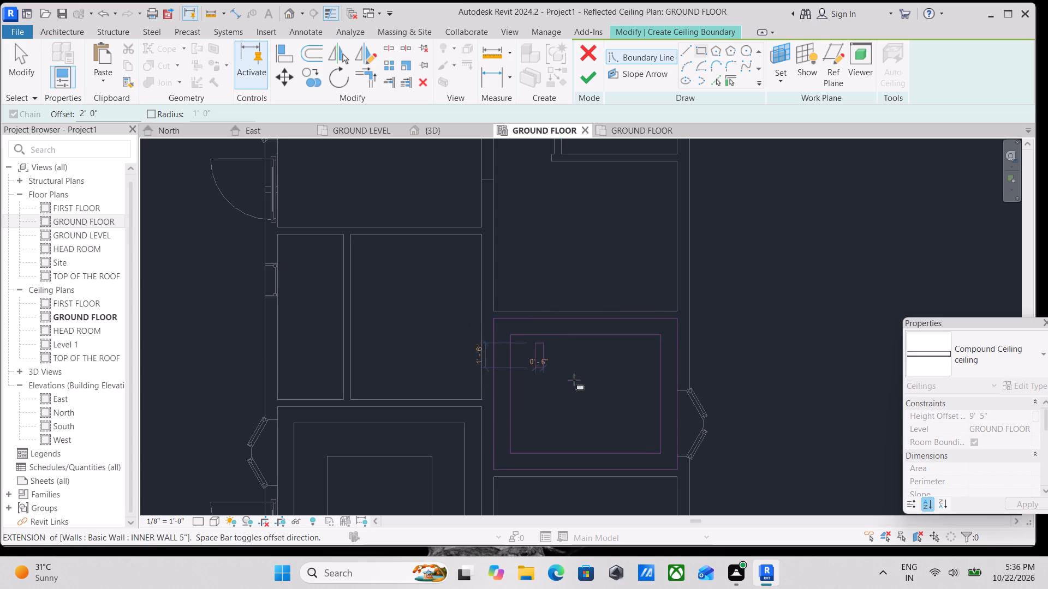
left_click(658, 455)
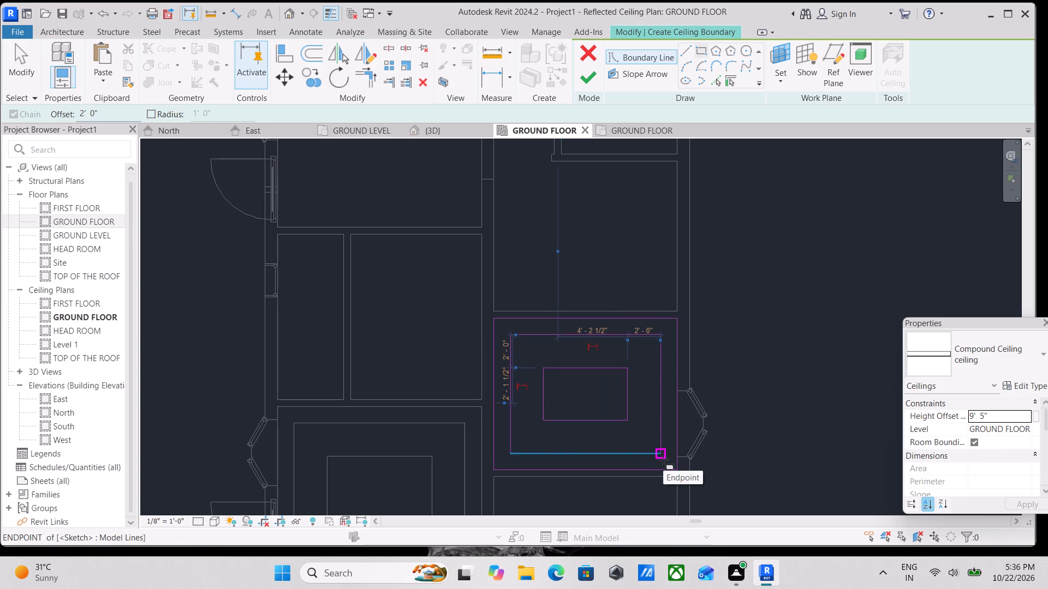
left_click(590, 78)
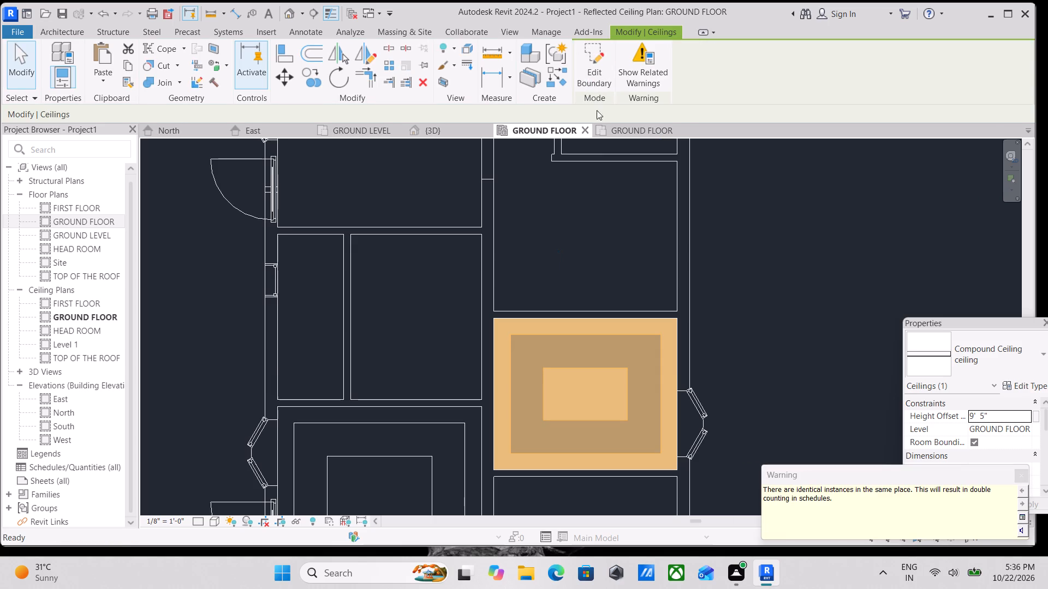
scroll(684, 382, "down", 1)
left_click(1020, 480)
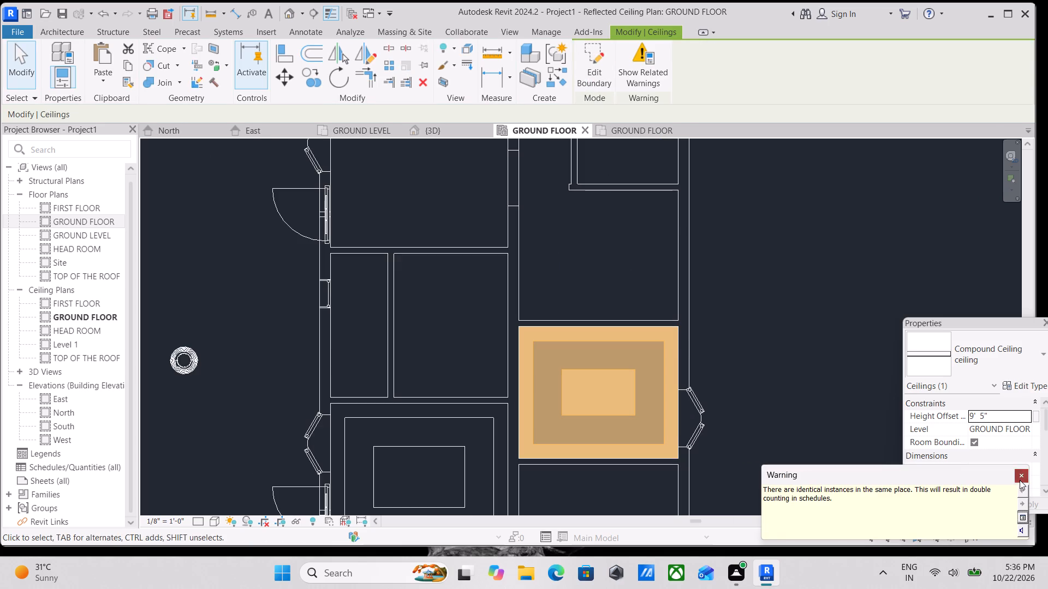
Examine the new ceiling's nested borders and the overall ground-floor ceiling layout in plan.
scroll(583, 379, "up", 2)
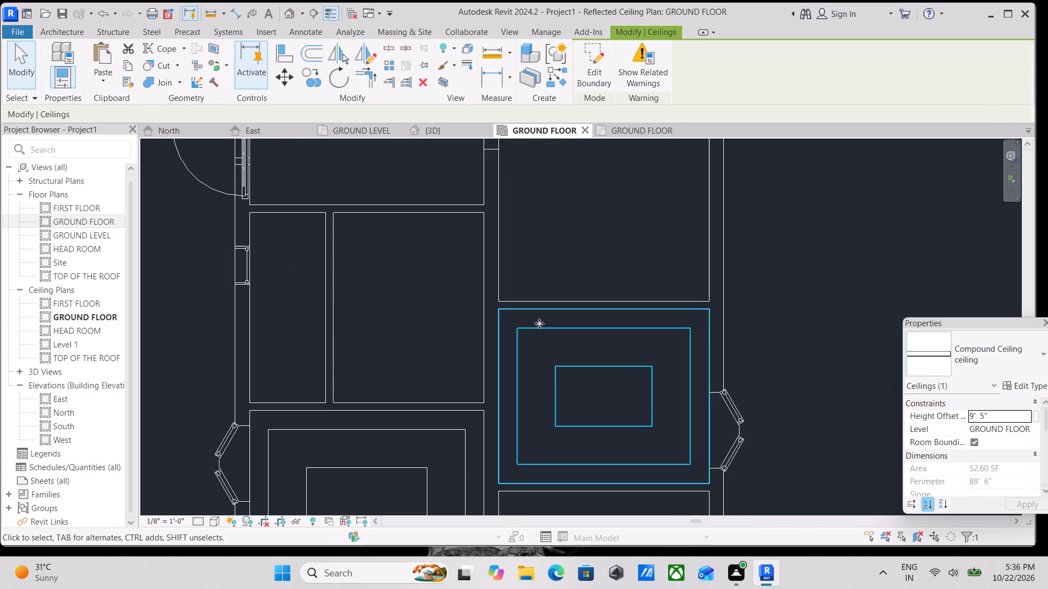
key("Escape")
left_click(535, 327)
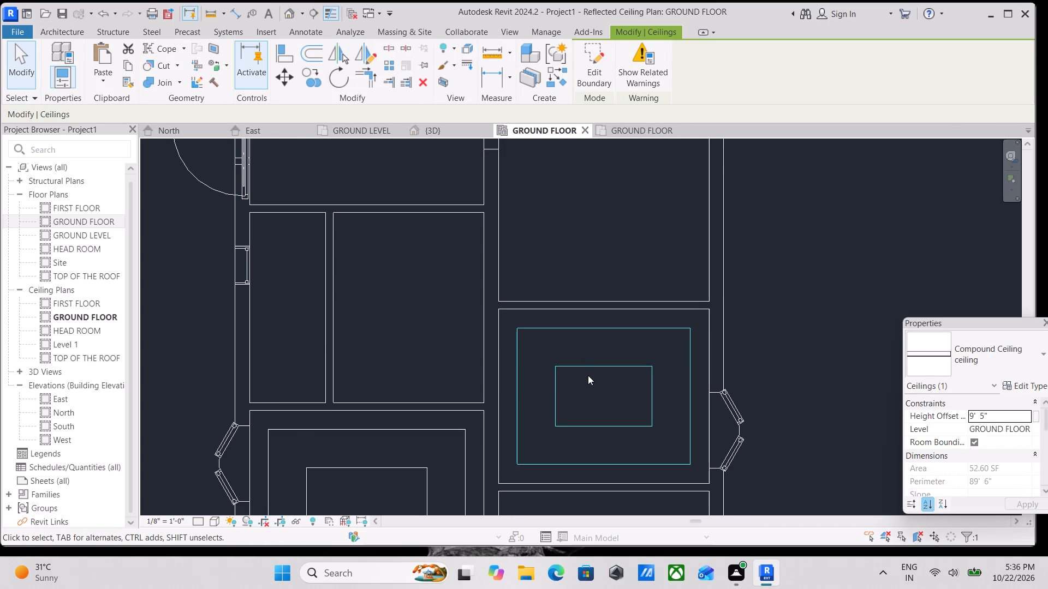
left_click(588, 375)
left_click(582, 359)
left_click(582, 363)
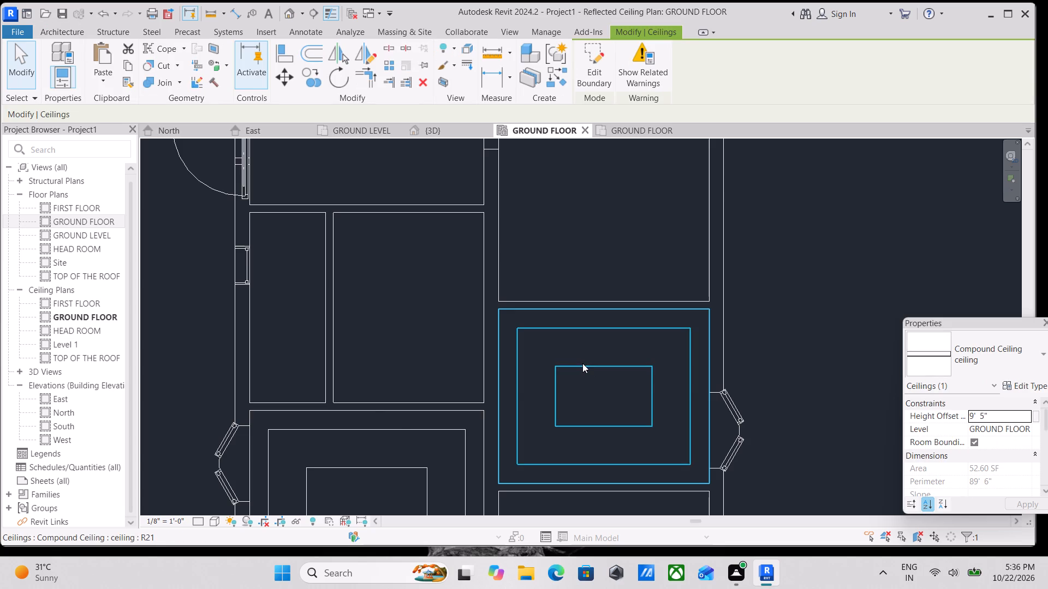
scroll(582, 363, "down", 6)
middle_click_drag(583, 363, 592, 324)
scroll(587, 374, "down", 2)
middle_click_drag(587, 374, 586, 386)
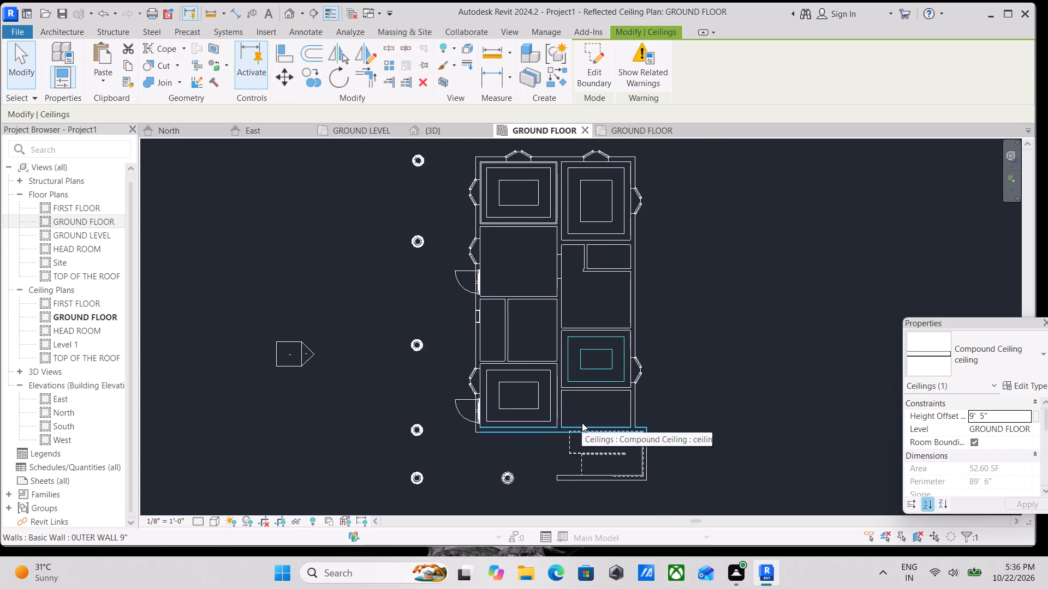
scroll(582, 423, "down", 1)
middle_click_drag(582, 423, 576, 458)
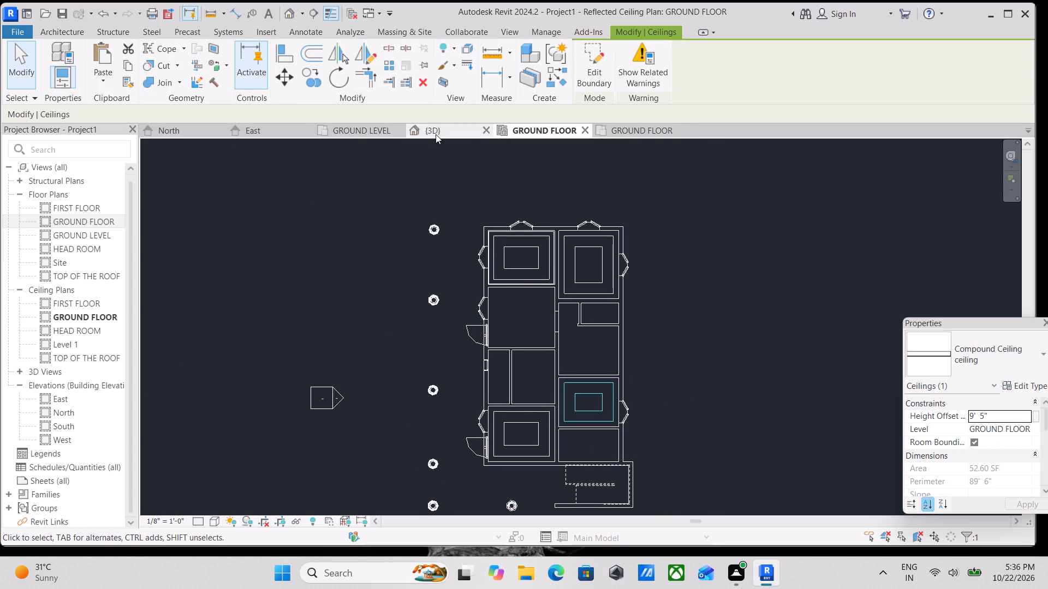
In the 3D view, set the east bay-window room's sketched border ceiling to a height offset of 9' 2".
left_click(351, 128)
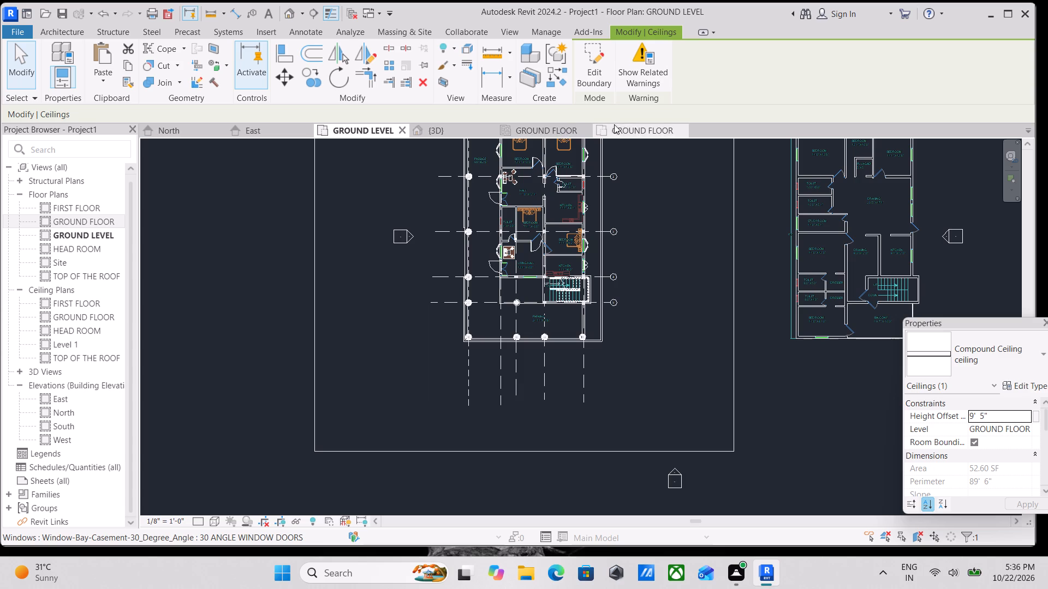
left_click(451, 124)
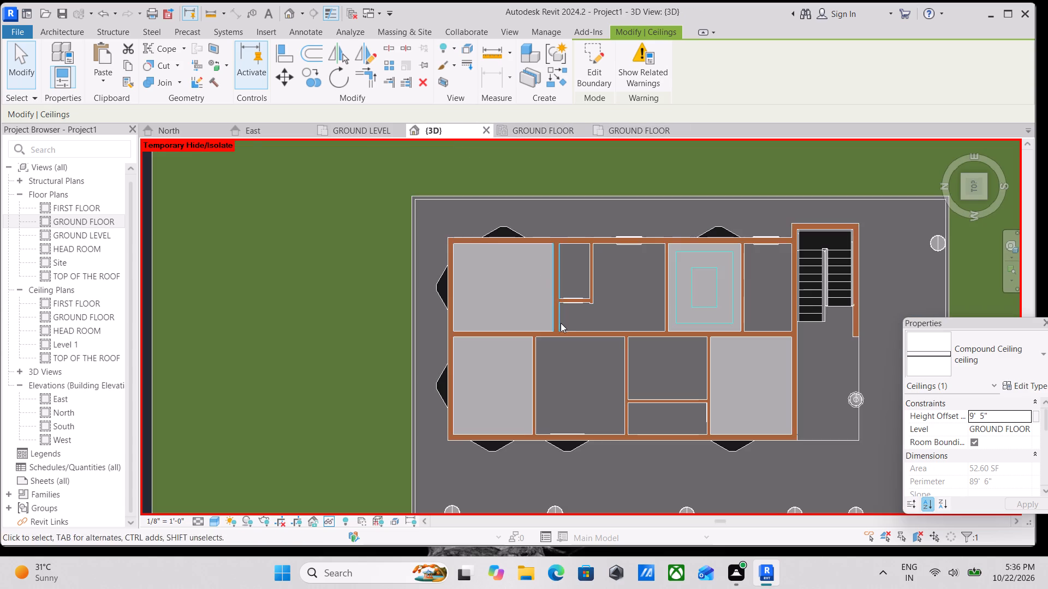
scroll(561, 323, "down", 5)
middle_click_drag(630, 391, 507, 61, "shift")
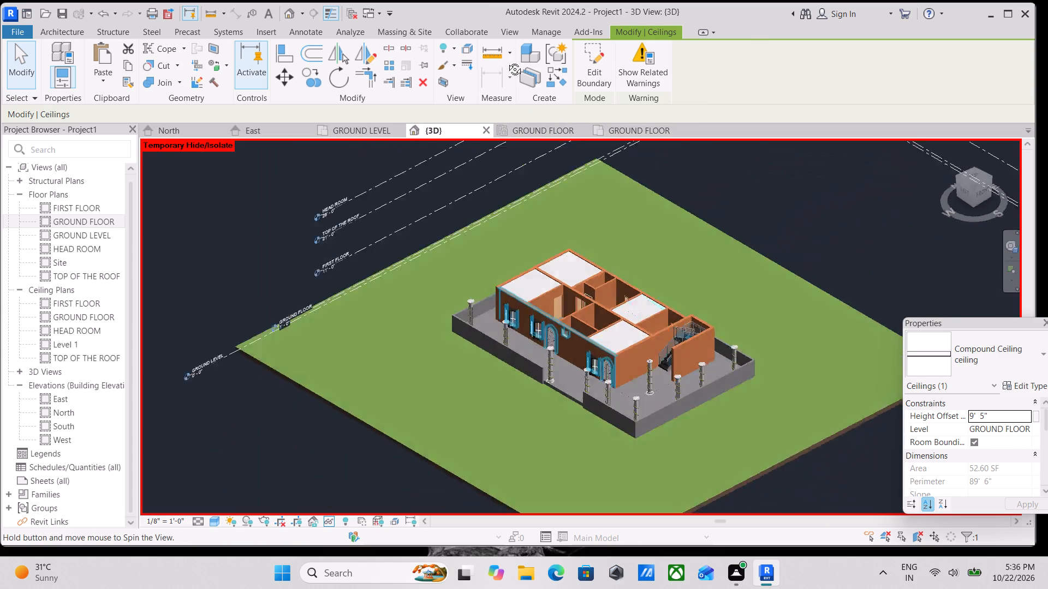
middle_click_drag(507, 61, 492, 17, "shift")
scroll(629, 261, "up", 11)
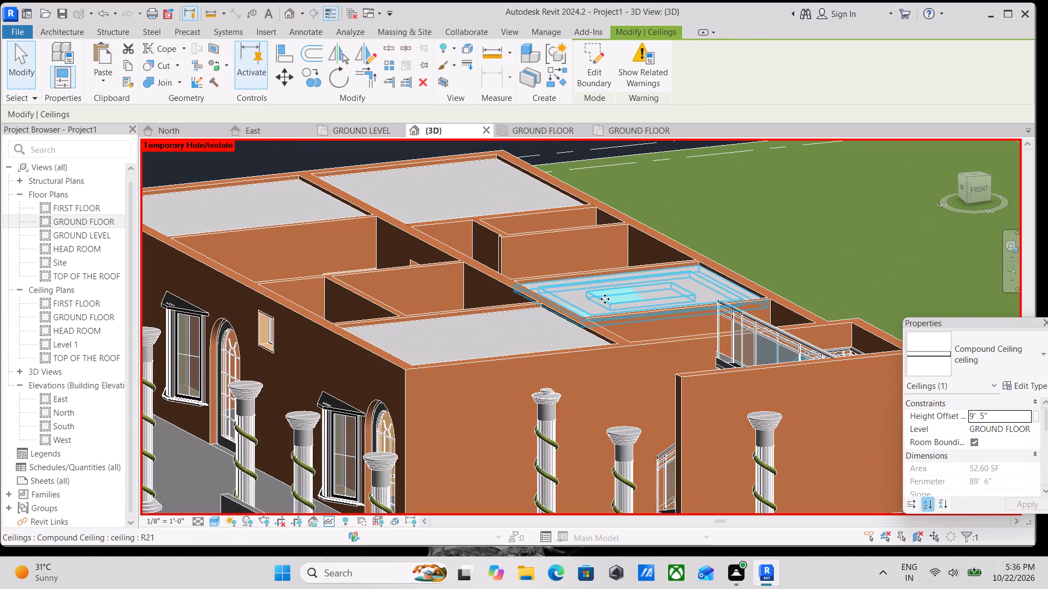
left_click(605, 299)
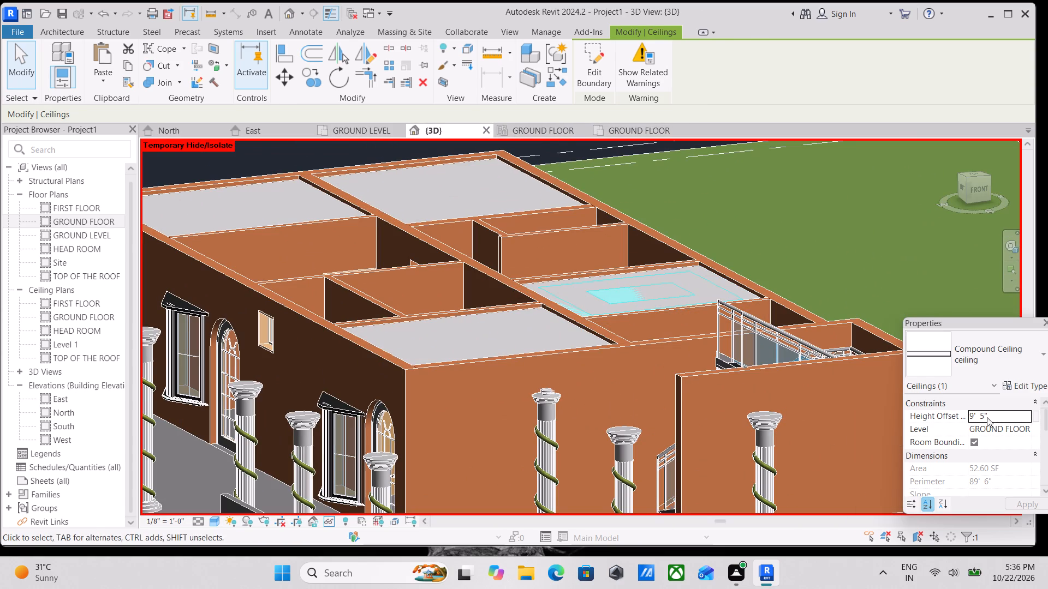
left_click(993, 417)
left_click_drag(994, 415, 974, 415)
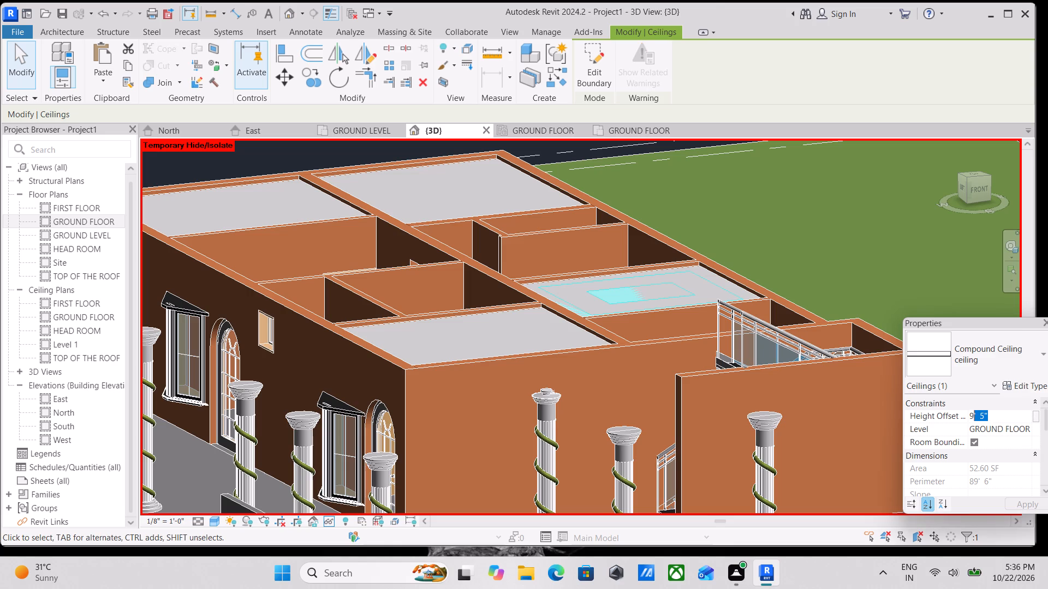
left_click_drag(974, 415, 976, 415)
key("2")
key("shift+quotedbl")
key("Return")
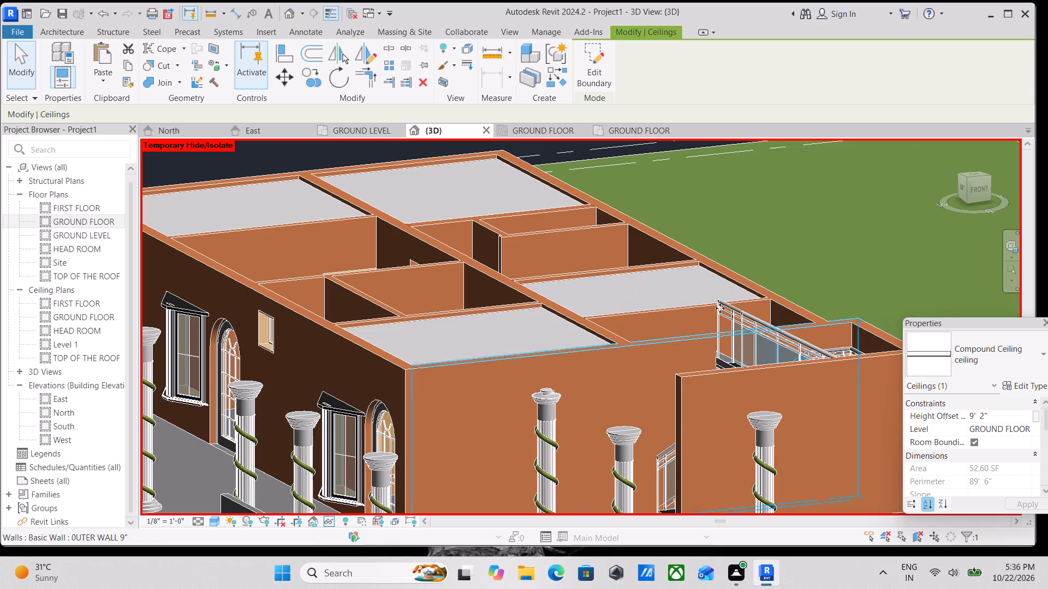
Examine the ground-floor ceilings and the house exterior in the 3D view.
scroll(683, 278, "down", 1)
middle_click_drag(683, 278, 713, 306)
scroll(712, 308, "down", 2)
scroll(571, 356, "up", 2)
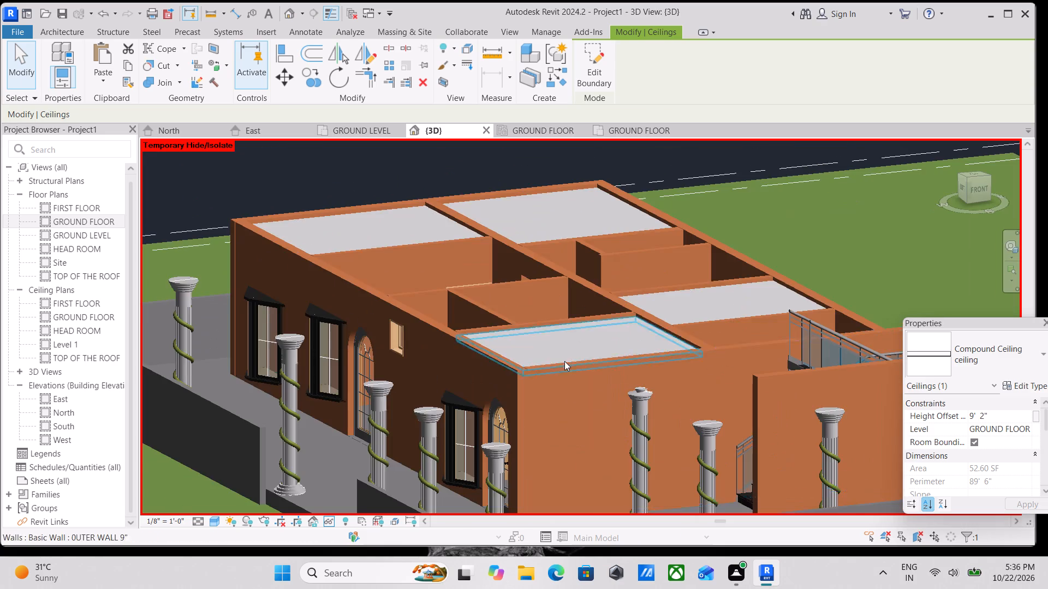
key("Escape")
scroll(516, 371, "down", 1)
middle_click_drag(516, 371, 512, 302)
scroll(270, 257, "up", 7)
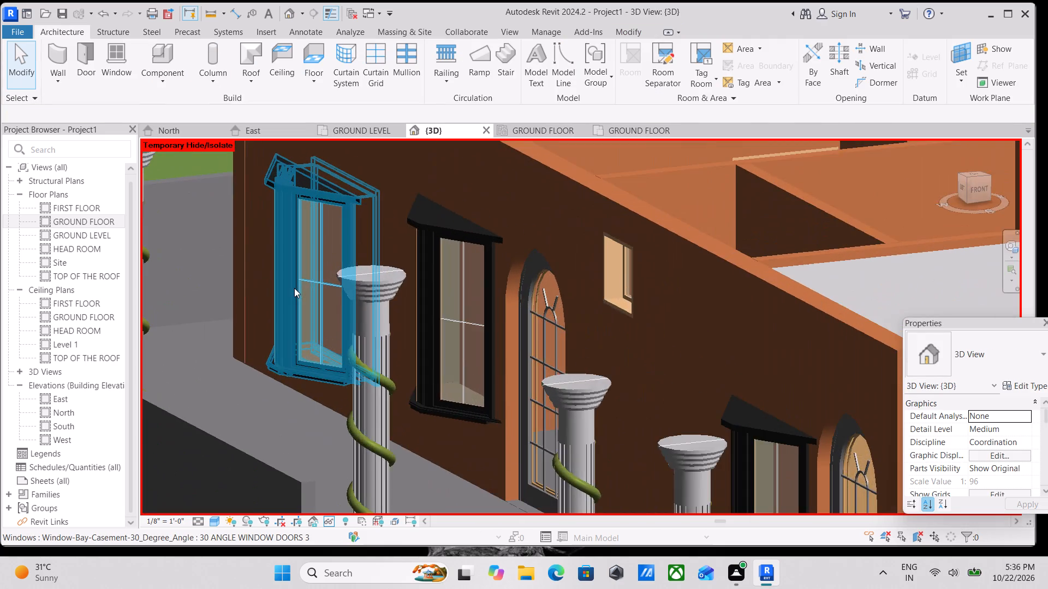
scroll(294, 288, "down", 5)
scroll(507, 285, "down", 2)
middle_click_drag(507, 285, 367, 275)
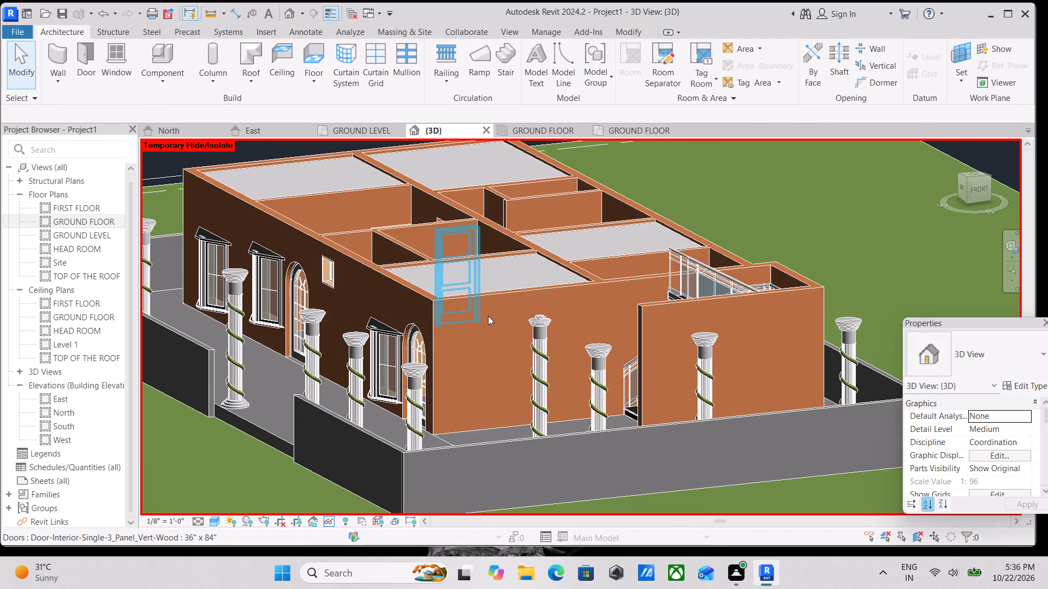
scroll(488, 316, "down", 3)
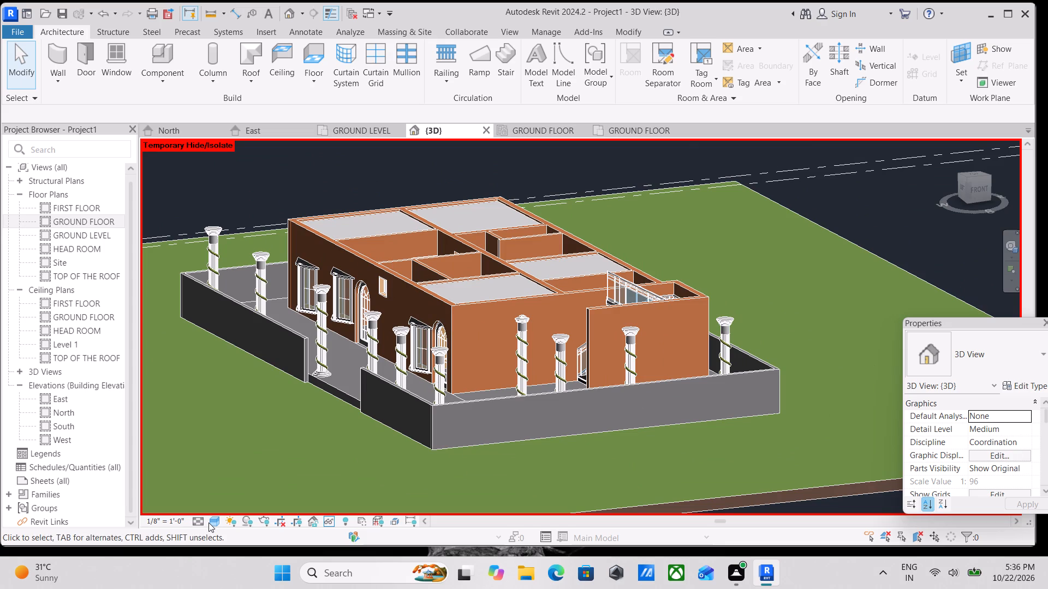
Inspect the ceilings in the 3D view with Realistic display, and return the display to Shaded.
left_click(209, 522)
left_click(218, 506)
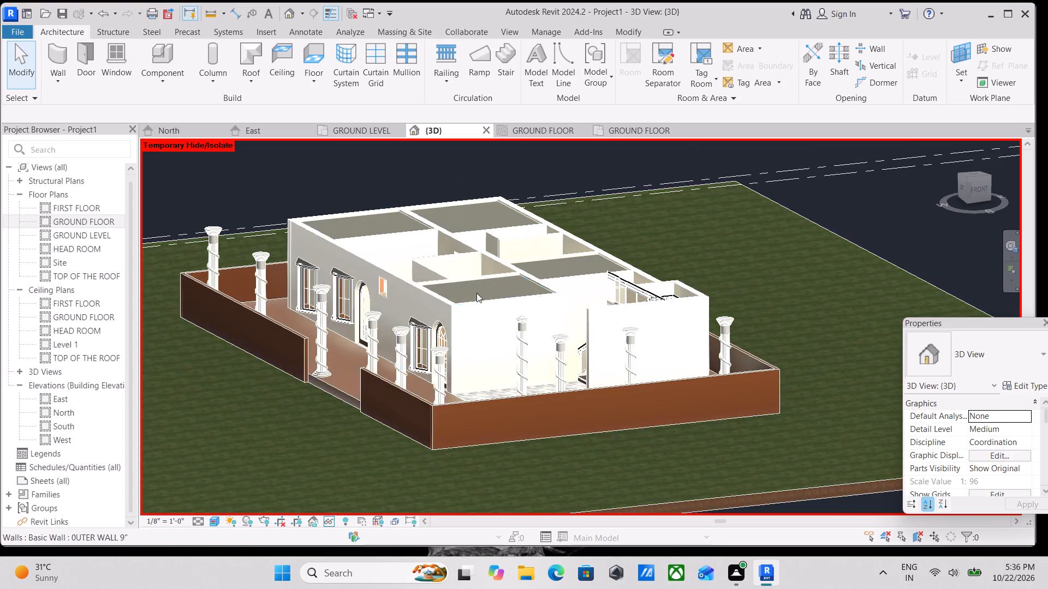
scroll(480, 291, "up", 3)
scroll(443, 257, "up", 2)
middle_click_drag(448, 242, 438, 360)
scroll(438, 356, "up", 2)
scroll(370, 341, "up", 1)
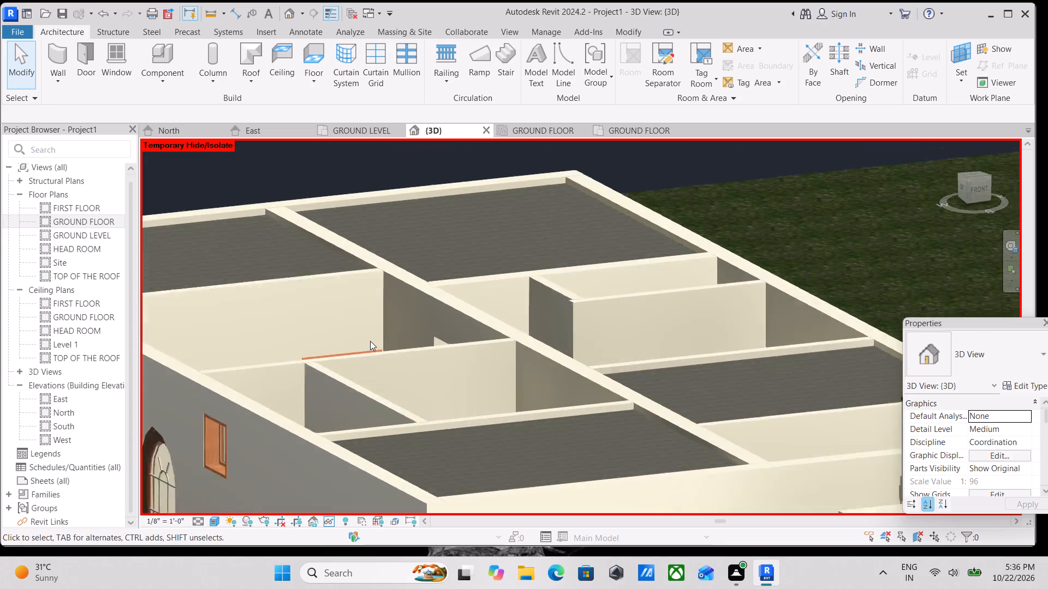
scroll(370, 341, "up", 1)
scroll(370, 341, "down", 7)
middle_click_drag(382, 347, 420, 307)
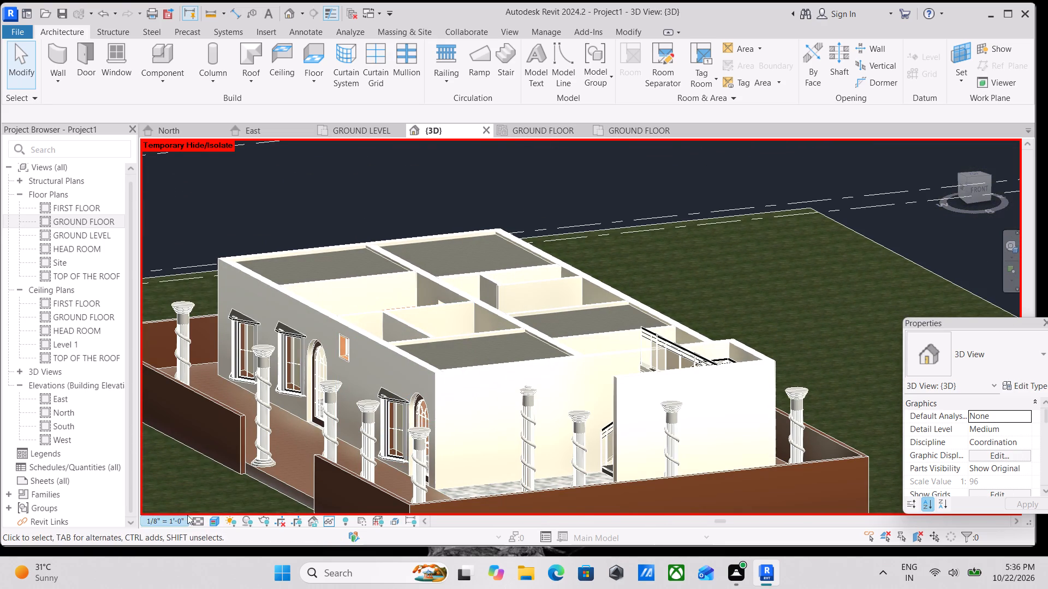
left_click(216, 524)
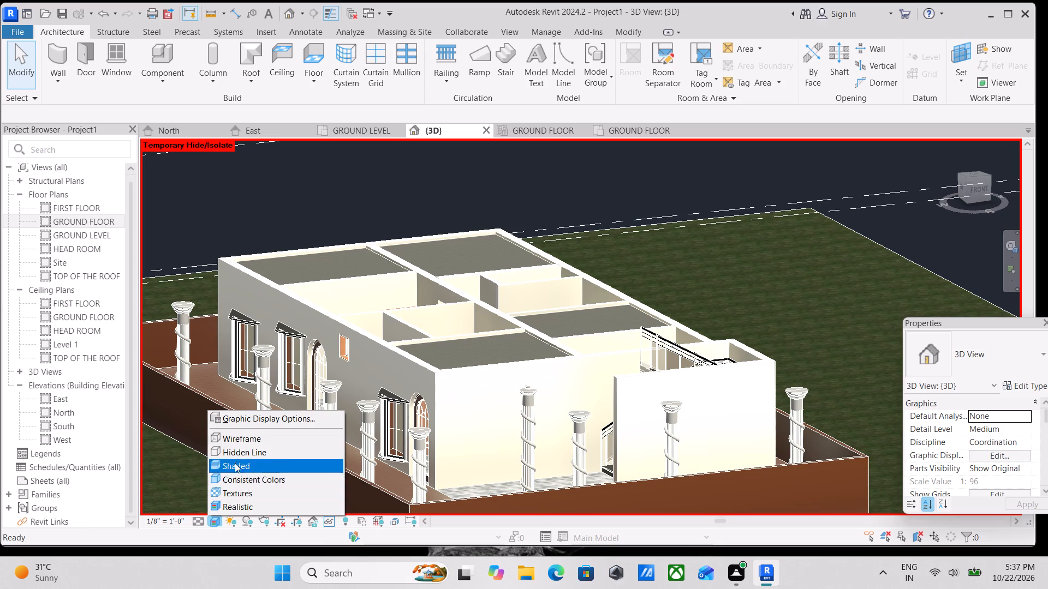
left_click(233, 466)
Examine the ground-floor walls, ceilings, columns and compound wall from all sides of the house in the 3D view.
scroll(253, 452, "down", 1)
middle_click_drag(253, 452, 284, 447)
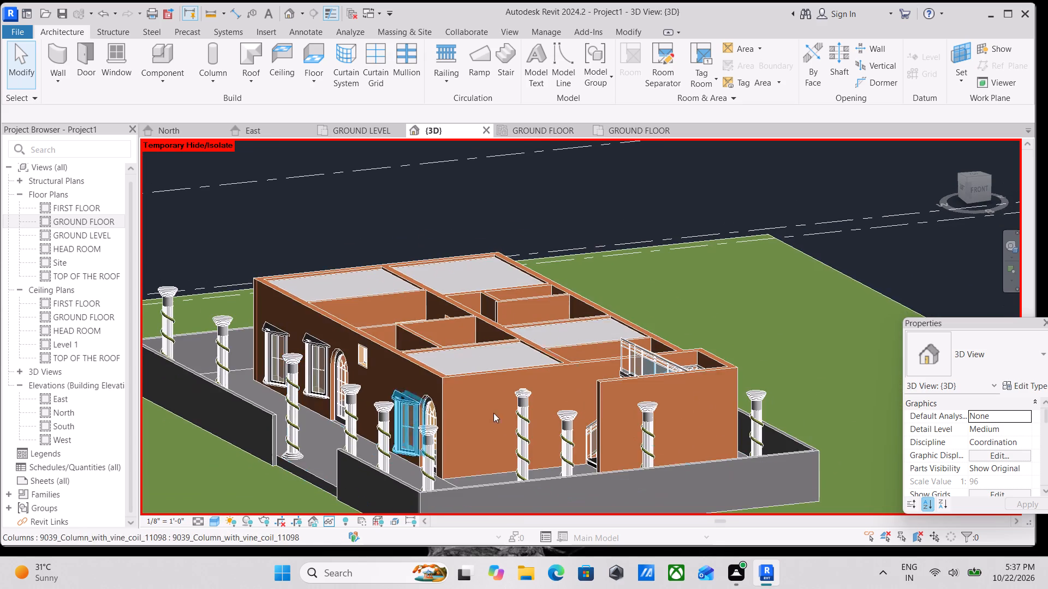
scroll(514, 394, "up", 5)
scroll(528, 341, "down", 3)
scroll(451, 393, "down", 3)
middle_click_drag(471, 375, 498, 355)
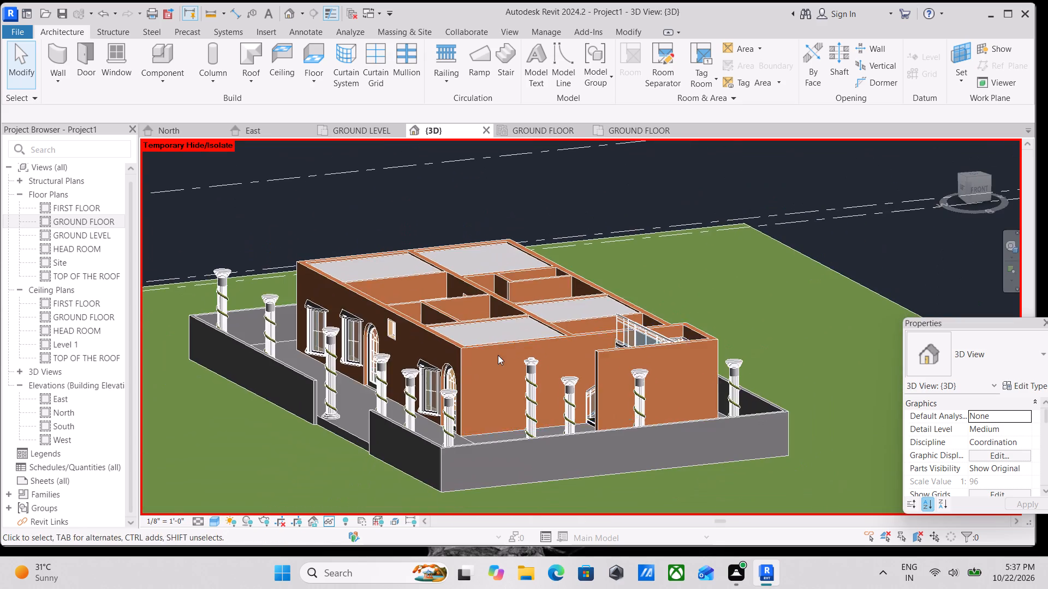
scroll(346, 370, "down", 2)
scroll(346, 427, "down", 2)
middle_click_drag(345, 429, 463, 413, "shift")
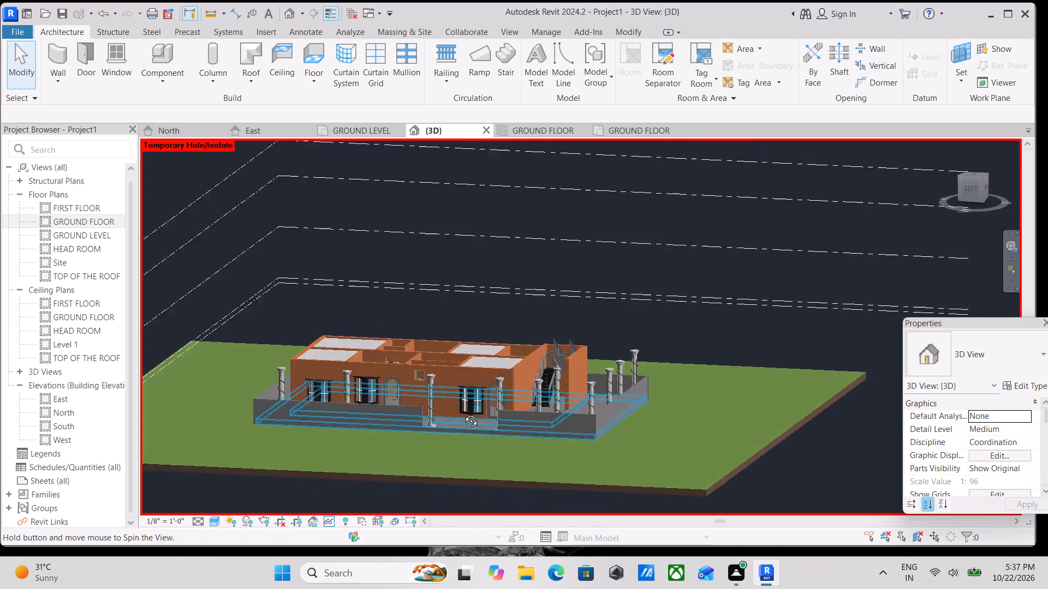
middle_click_drag(463, 413, 498, 465, "shift")
middle_click_drag(317, 468, 469, 427, "shift")
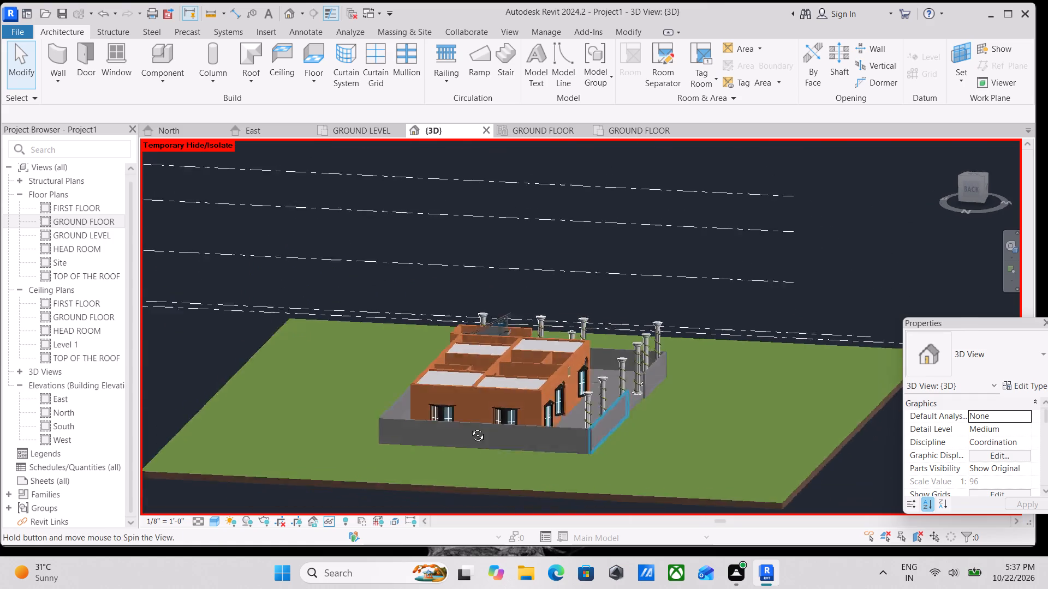
middle_click_drag(469, 427, 490, 423, "shift")
middle_click_drag(439, 425, 564, 473, "shift")
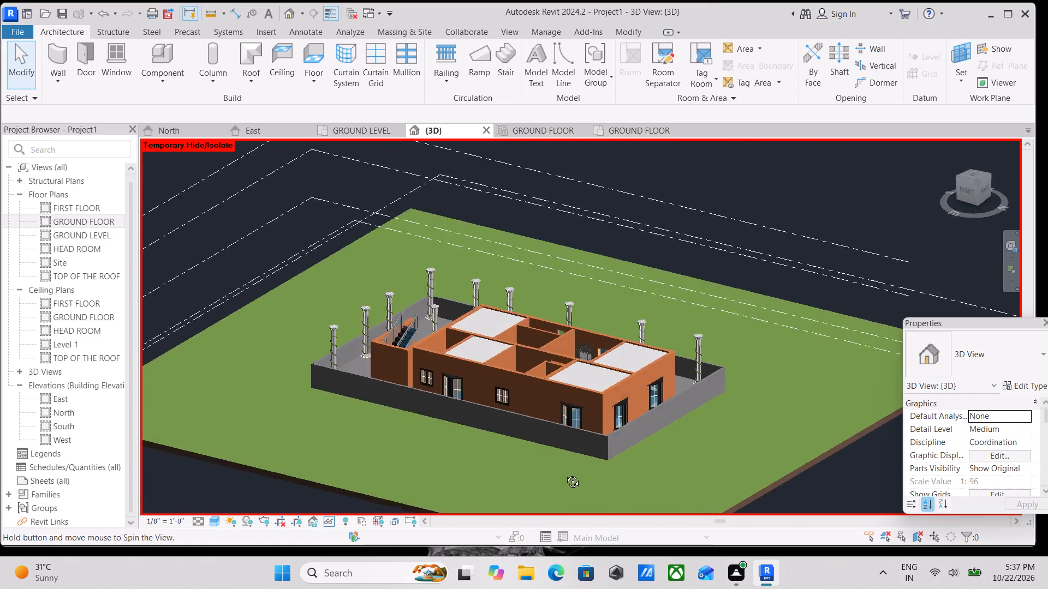
middle_click_drag(564, 473, 672, 427, "shift")
middle_click_drag(515, 408, 565, 464, "shift")
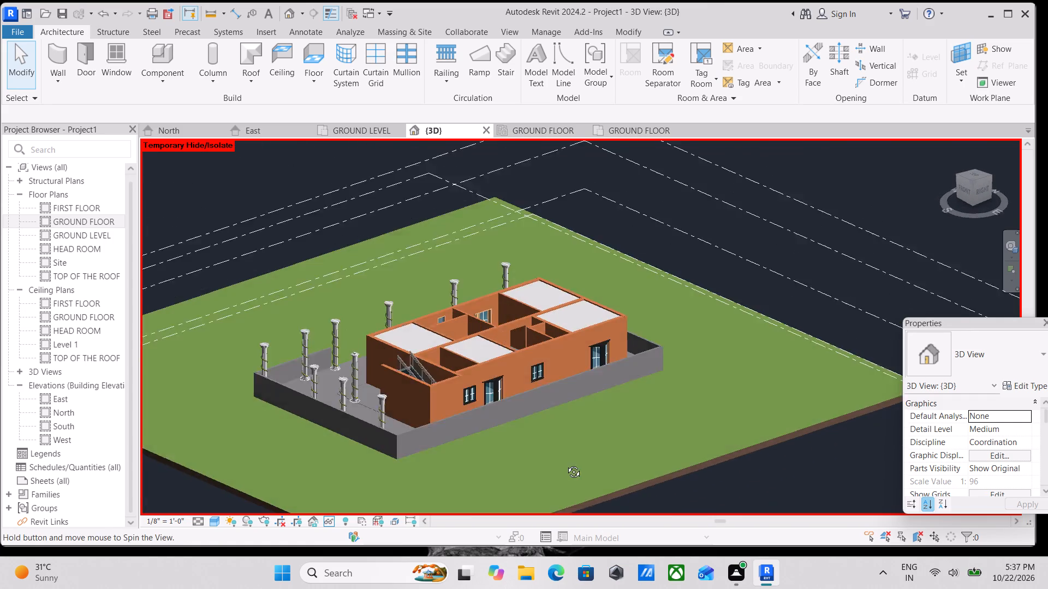
middle_click_drag(565, 464, 574, 470, "shift")
Inspect the casement and bay windows along the house's east exterior wall, along with the rooms and ceilings behind it.
scroll(493, 410, "up", 5)
scroll(552, 380, "up", 2)
scroll(618, 326, "up", 1)
middle_click_drag(618, 326, 521, 341)
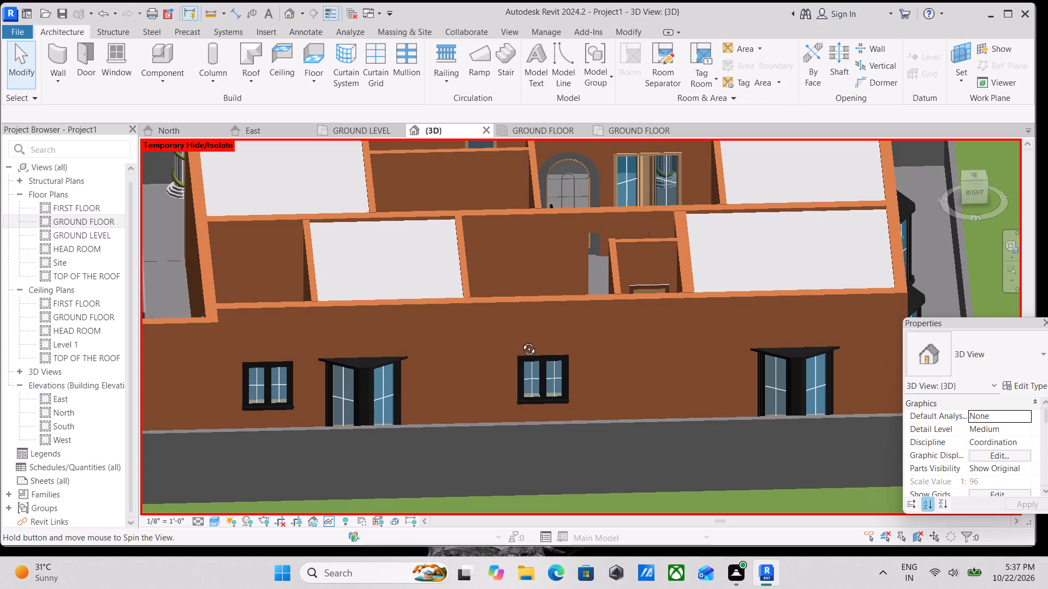
middle_click_drag(521, 341, 579, 352)
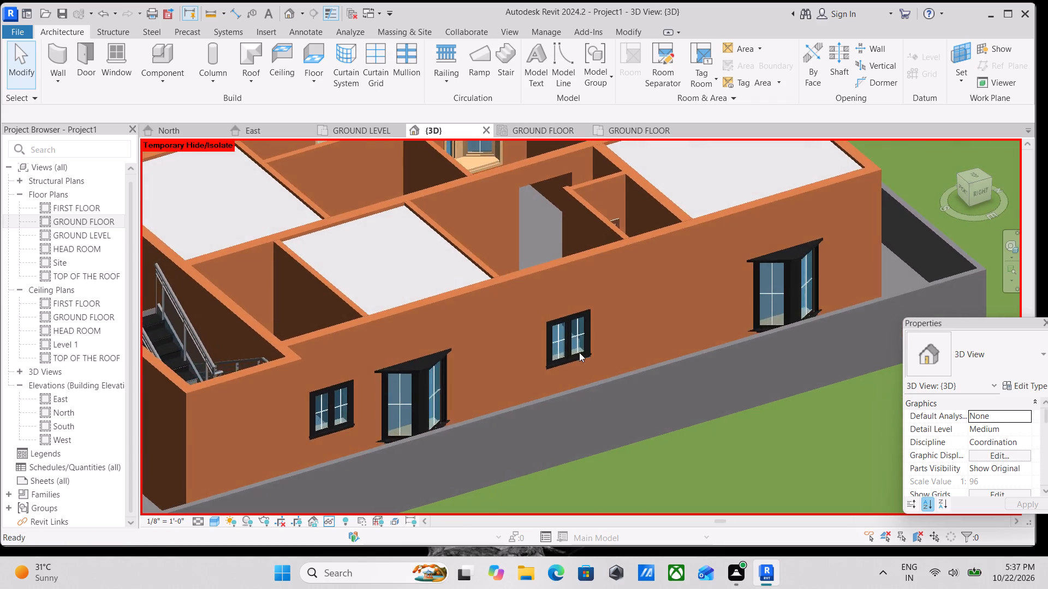
scroll(579, 359, "down", 3)
scroll(645, 399, "up", 7)
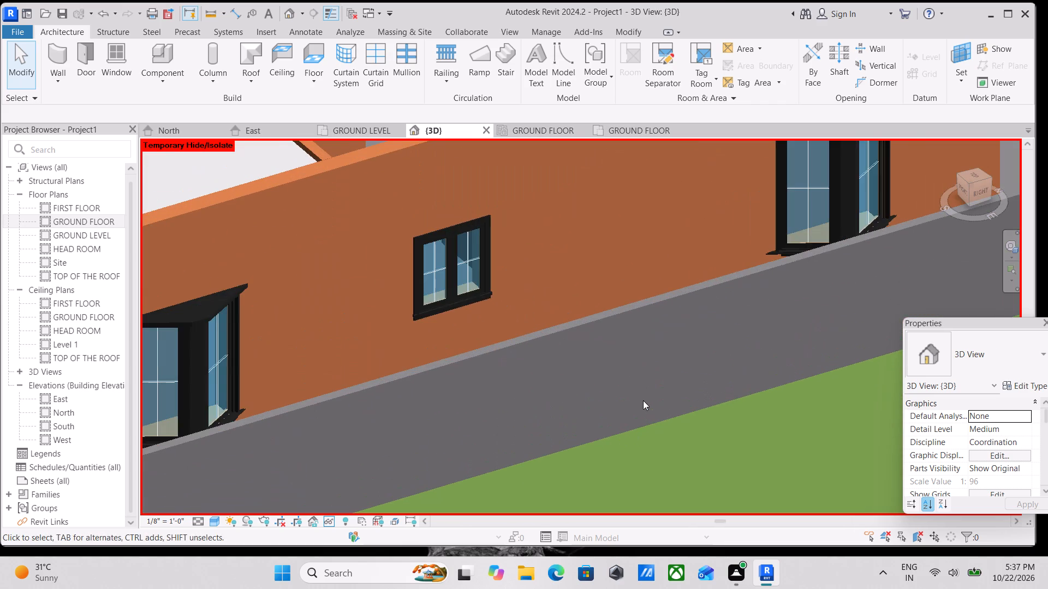
scroll(636, 400, "up", 4)
scroll(636, 400, "down", 5)
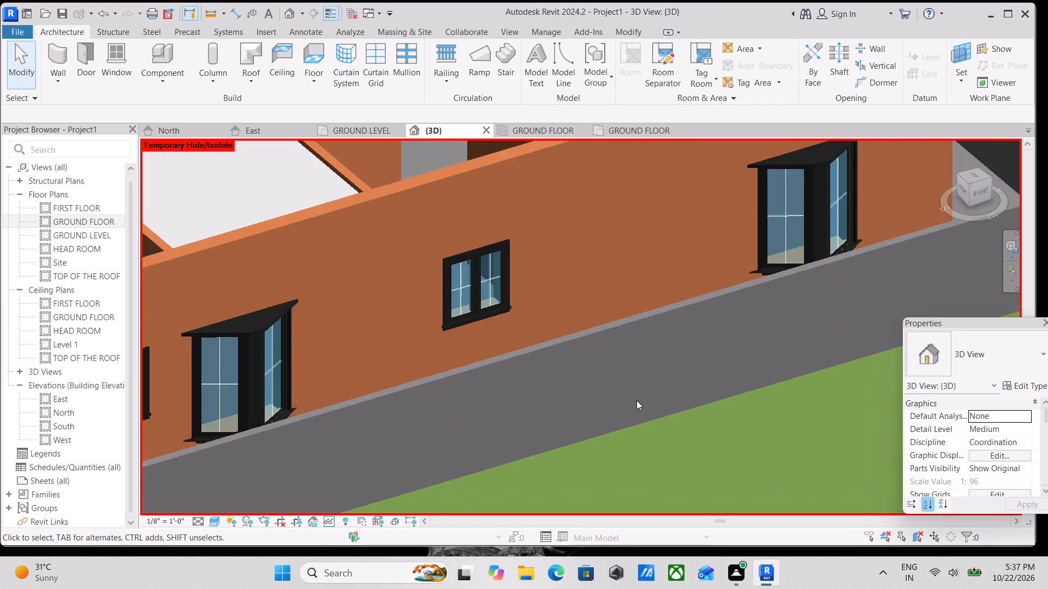
scroll(636, 400, "down", 3)
middle_click_drag(636, 400, 629, 414)
scroll(424, 398, "up", 4)
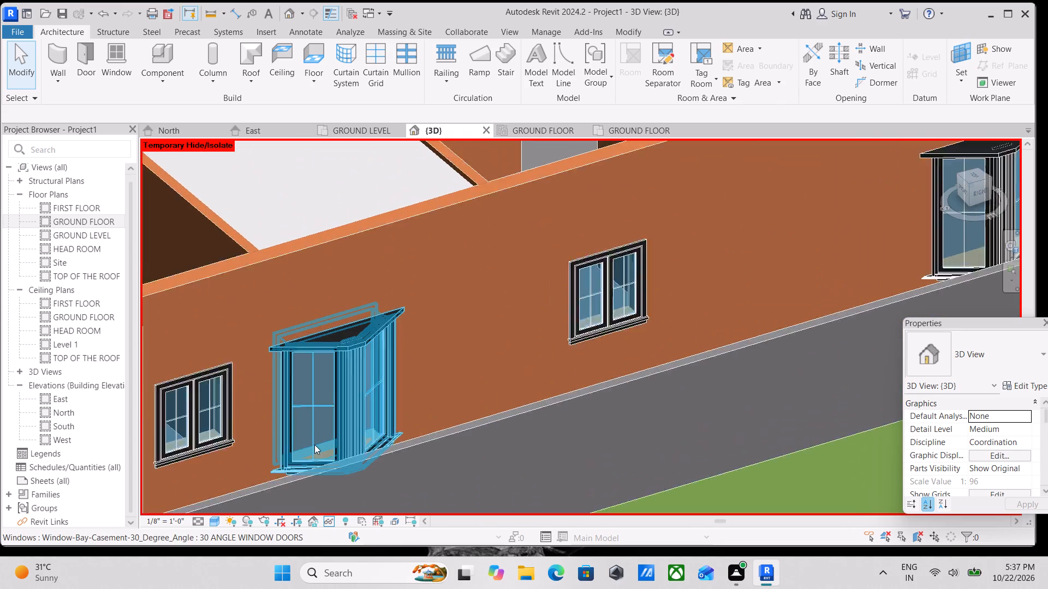
scroll(314, 444, "up", 4)
scroll(423, 357, "down", 5)
scroll(514, 359, "down", 3)
middle_click_drag(514, 359, 591, 415)
scroll(591, 415, "down", 5)
middle_click_drag(633, 418, 561, 467)
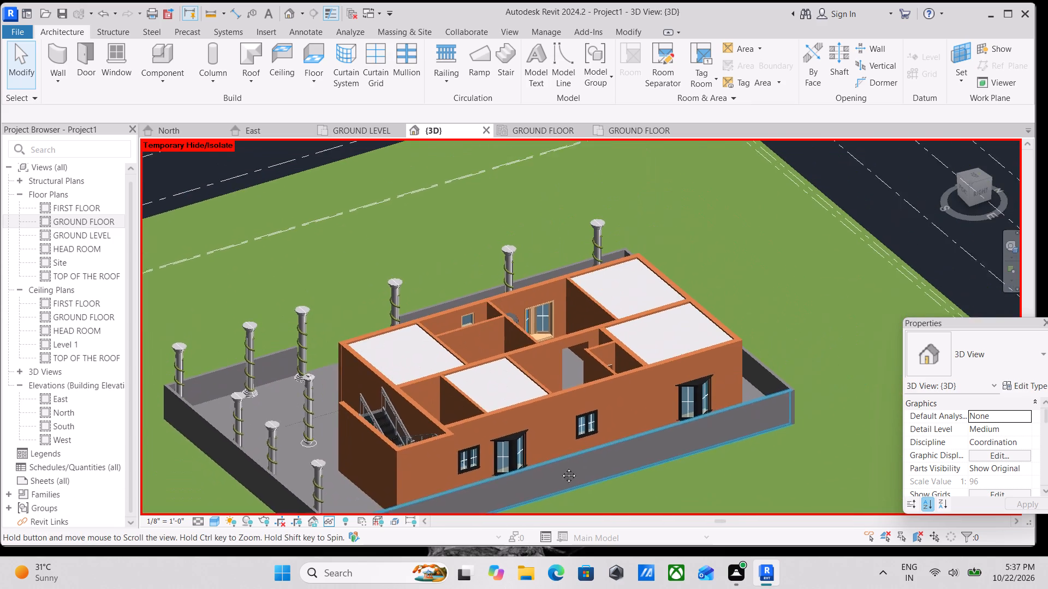
middle_click_drag(561, 467, 516, 495)
scroll(577, 465, "up", 7)
scroll(450, 441, "up", 3)
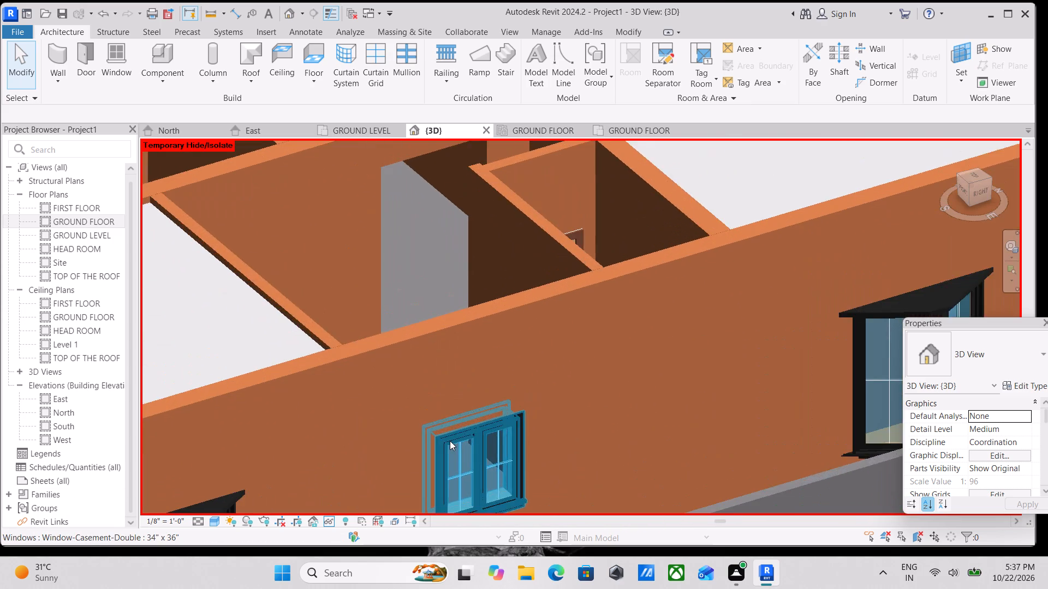
scroll(449, 440, "up", 4)
scroll(394, 363, "down", 3)
middle_click_drag(396, 358, 408, 302)
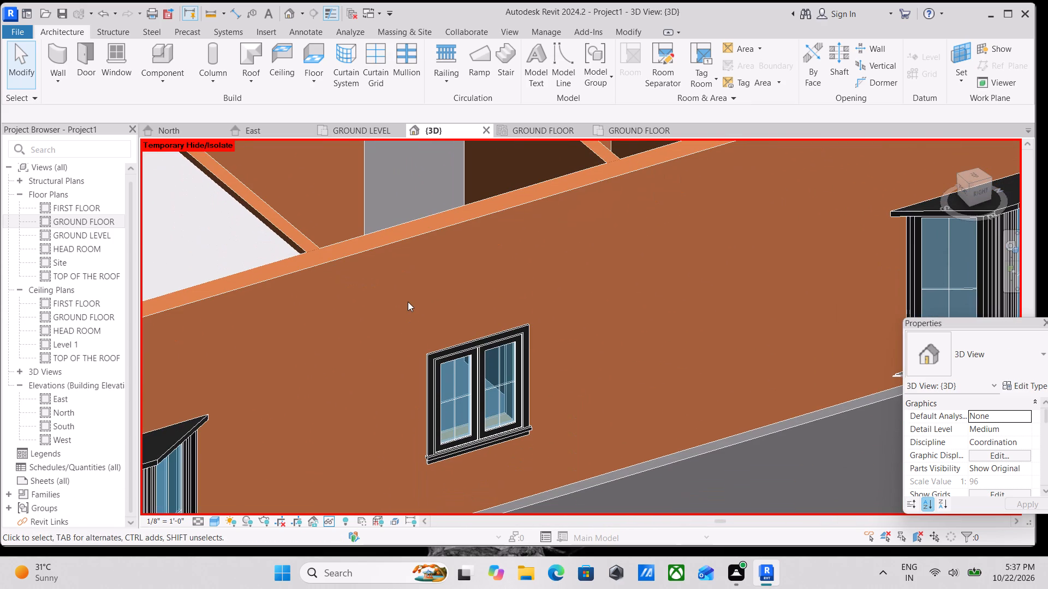
scroll(408, 302, "down", 3)
scroll(443, 398, "down", 6)
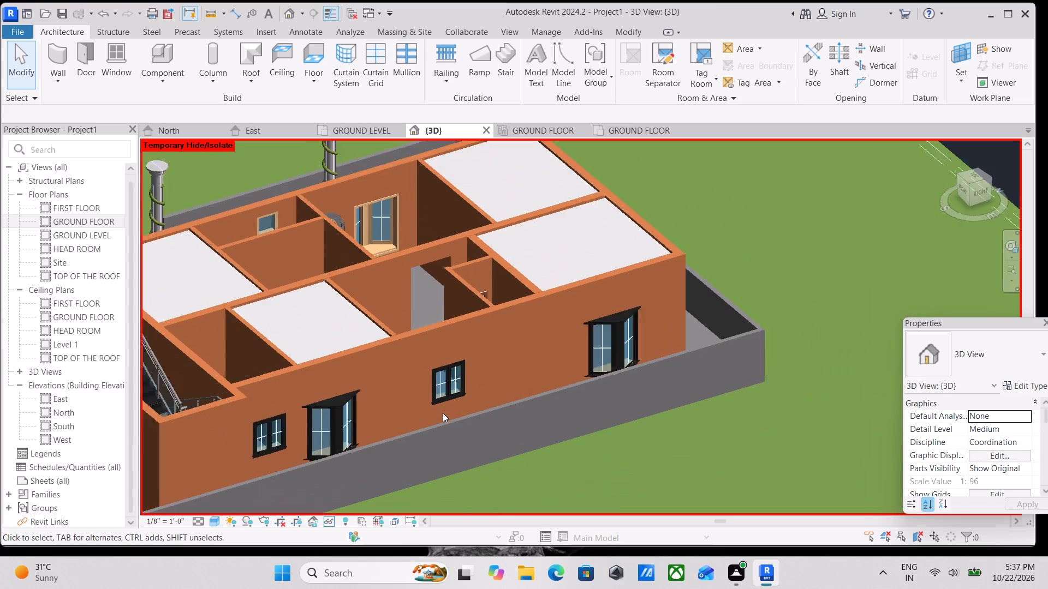
scroll(443, 413, "down", 2)
middle_click_drag(443, 413, 503, 423)
scroll(503, 423, "up", 1)
scroll(503, 423, "down", 5)
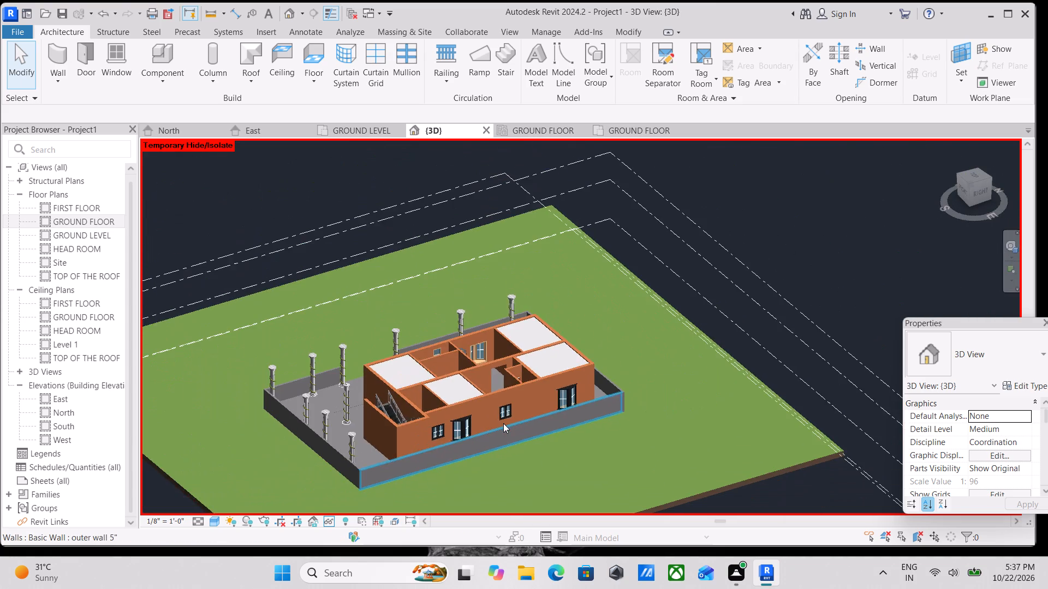
scroll(492, 426, "down", 2)
Orbit around to the house's west side and inspect its bay windows, arched doors, small window and vine columns.
middle_click_drag(481, 437, 714, 367, "shift")
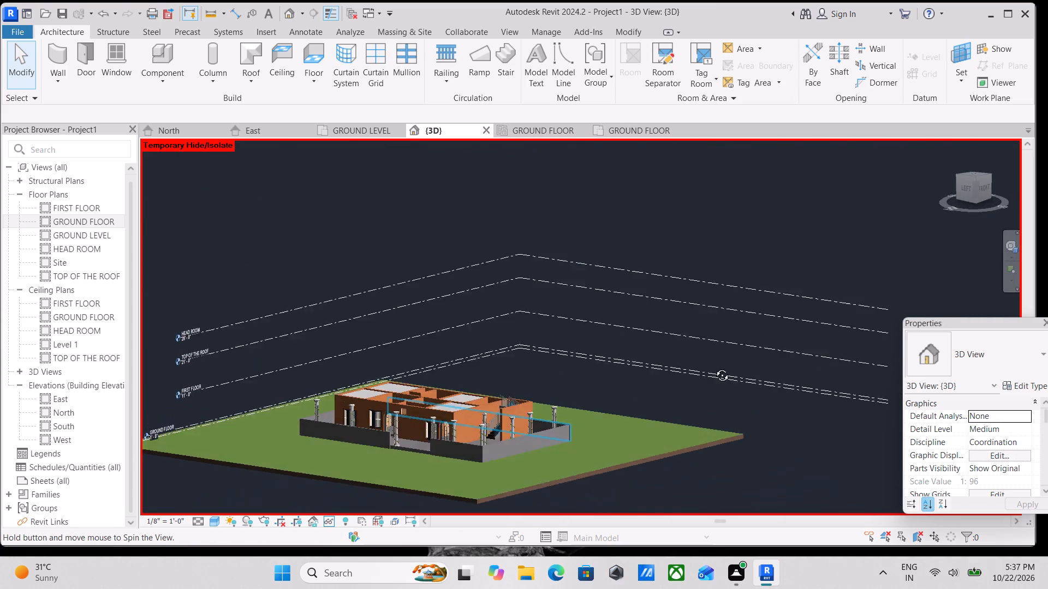
middle_click_drag(714, 367, 243, 383, "shift")
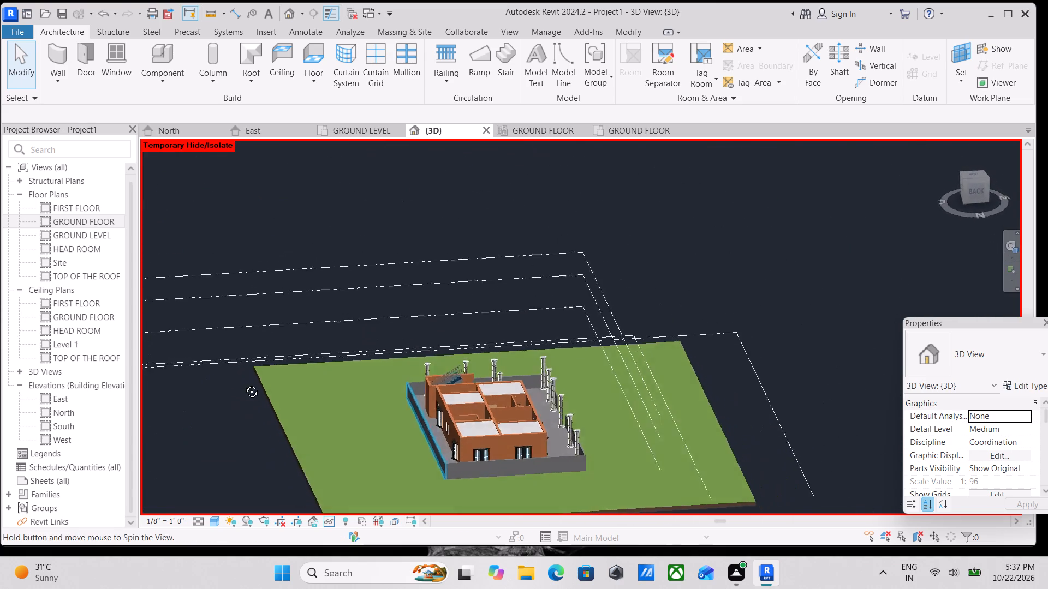
middle_click_drag(243, 383, 236, 336, "shift")
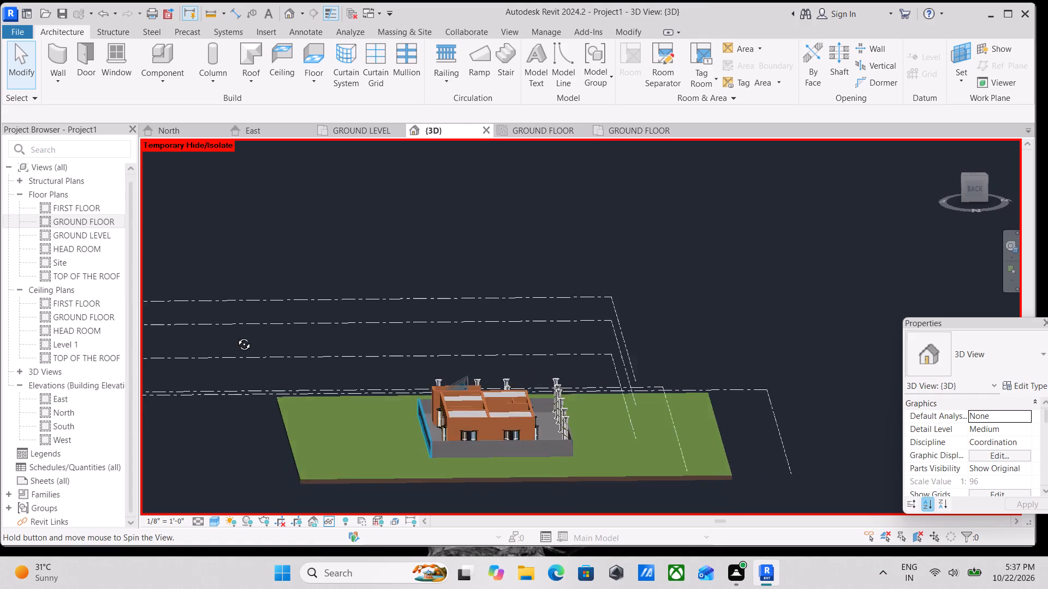
middle_click_drag(236, 336, 345, 491, "shift")
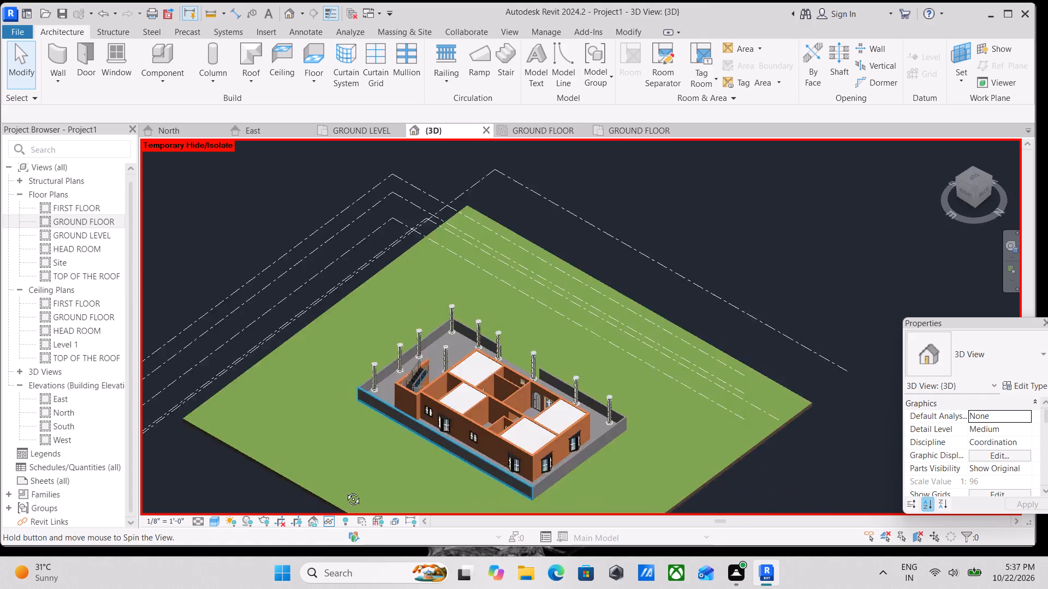
middle_click_drag(345, 491, 641, 435, "shift")
middle_click_drag(510, 455, 641, 420, "shift")
scroll(322, 437, "up", 9)
scroll(393, 433, "up", 4)
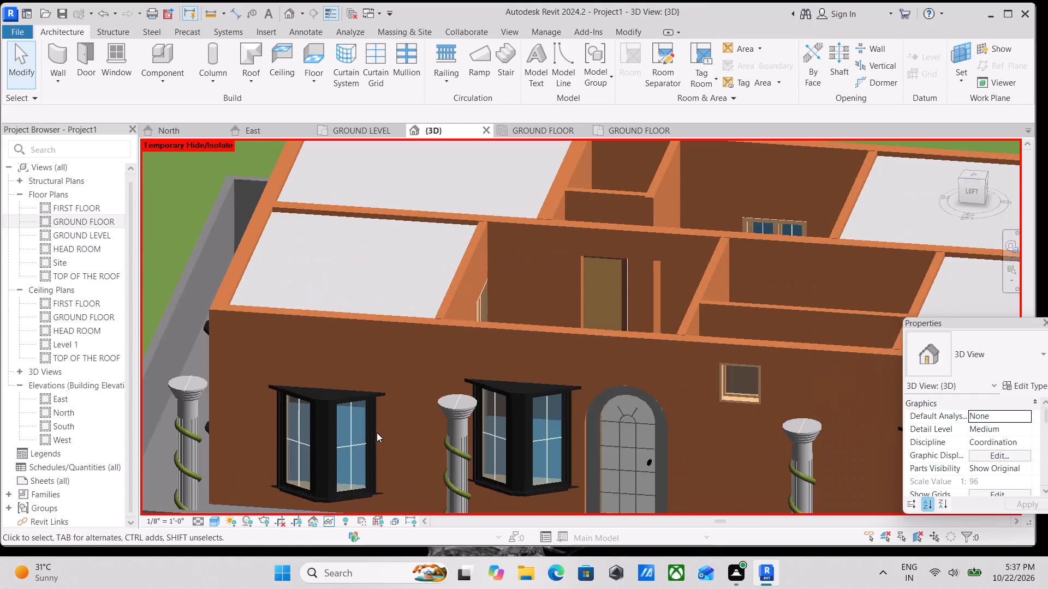
scroll(333, 411, "down", 7)
middle_click_drag(347, 401, 438, 399)
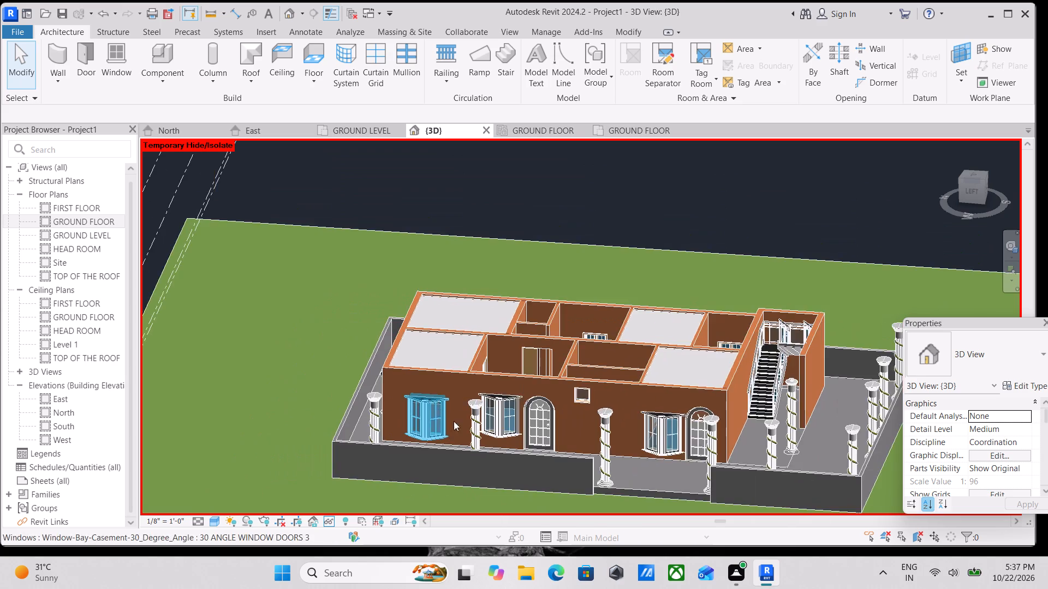
scroll(489, 449, "up", 3)
scroll(336, 394, "up", 4)
scroll(377, 370, "down", 2)
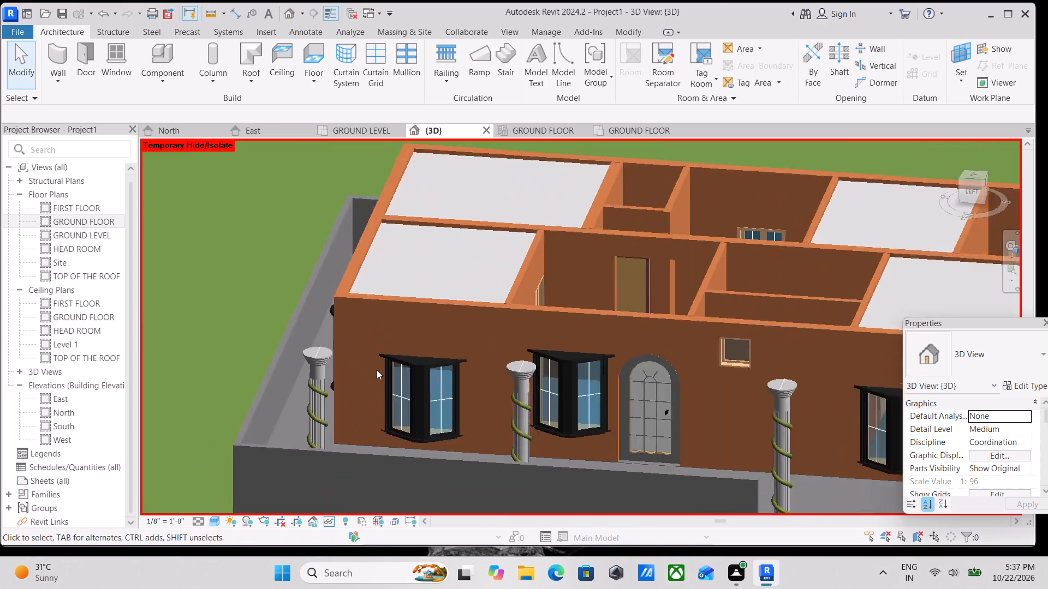
scroll(377, 370, "down", 2)
scroll(665, 405, "down", 1)
middle_click_drag(665, 405, 544, 404)
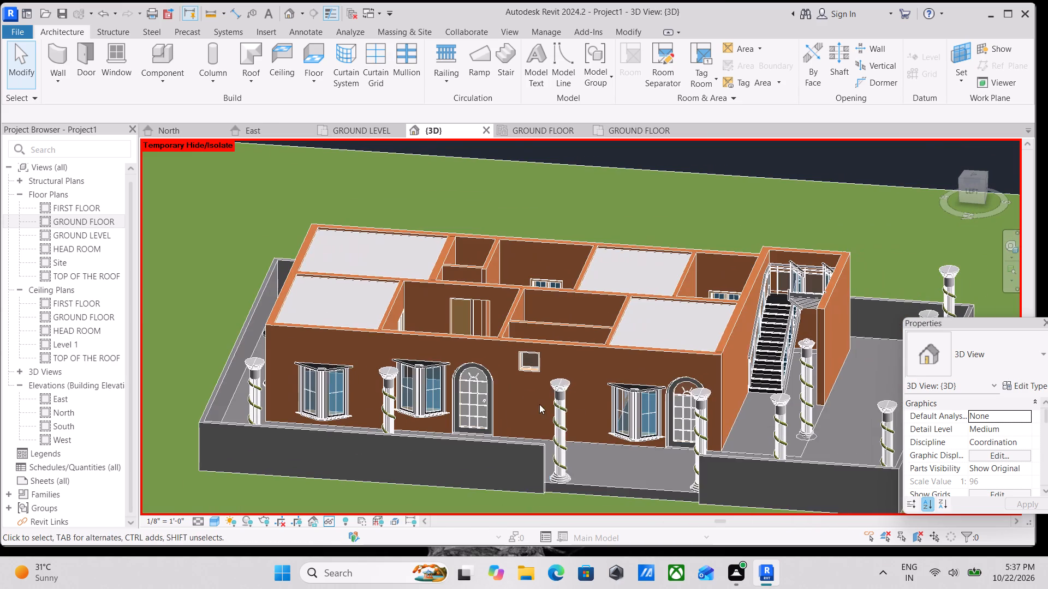
scroll(645, 424, "up", 3)
scroll(455, 411, "up", 7)
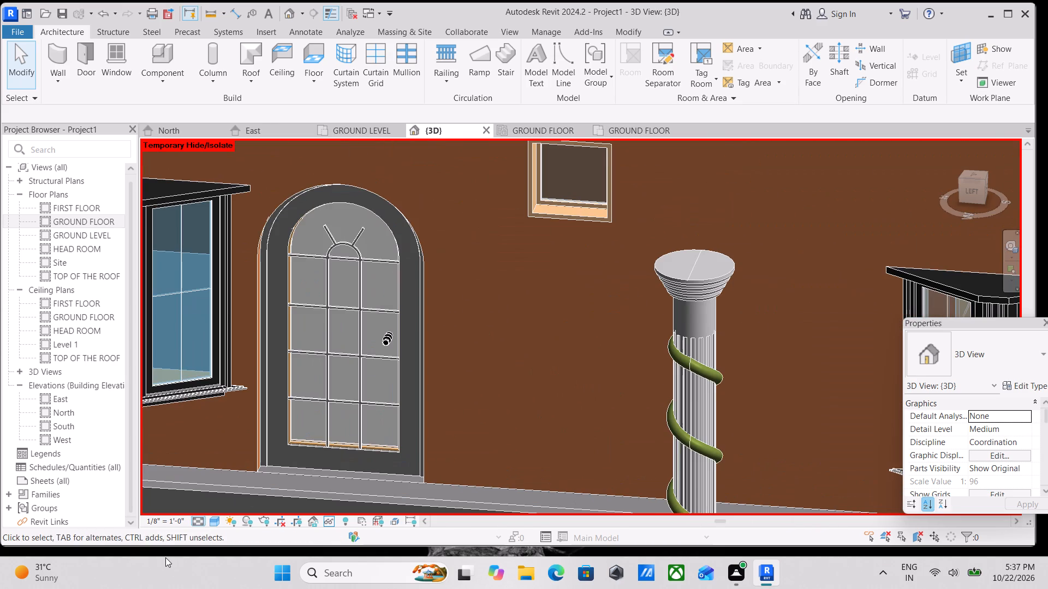
scroll(313, 425, "down", 7)
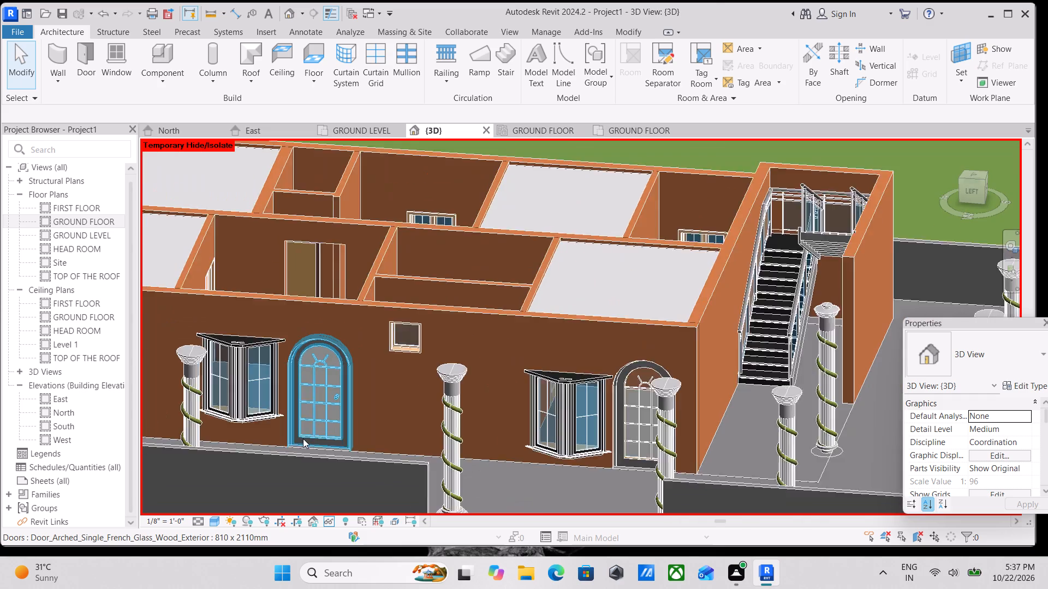
scroll(303, 438, "down", 6)
middle_click_drag(303, 438, 382, 435)
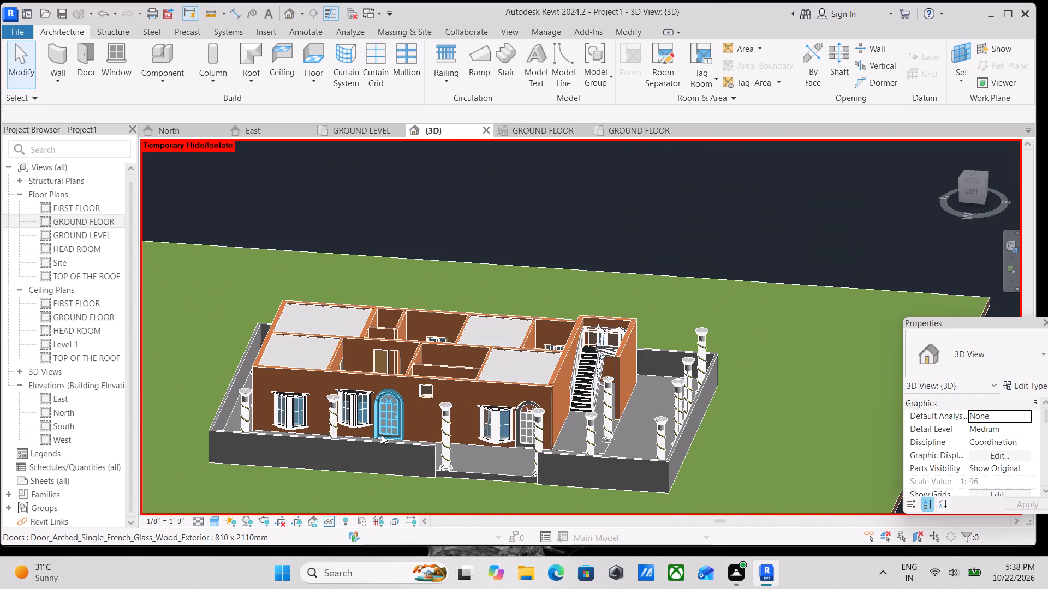
scroll(382, 435, "up", 3)
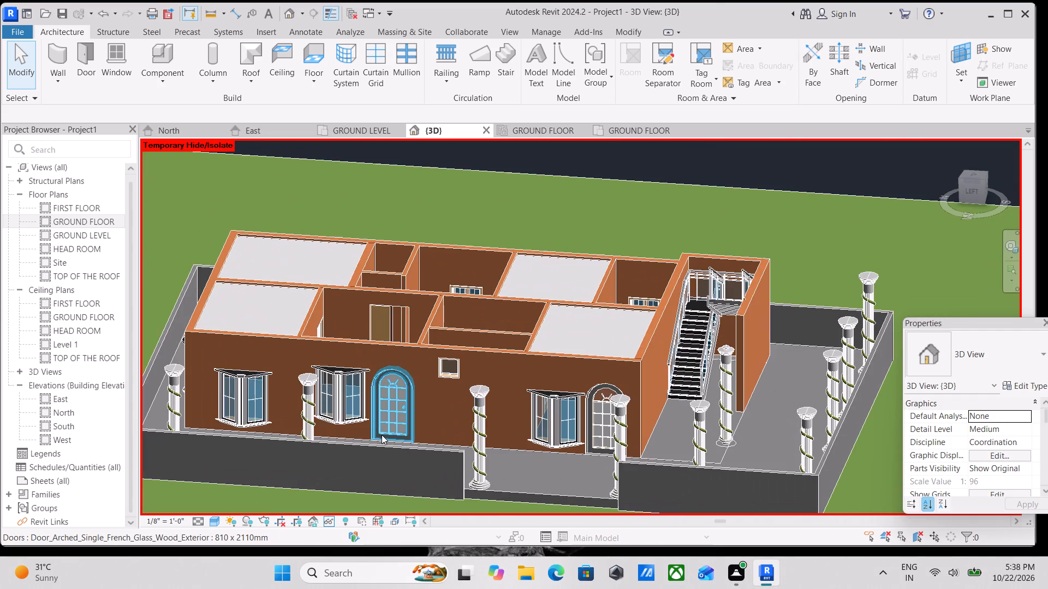
scroll(382, 435, "down", 6)
Return to the east side and check the middle double casement window within the overall exterior.
middle_click_drag(438, 449, 204, 480, "shift")
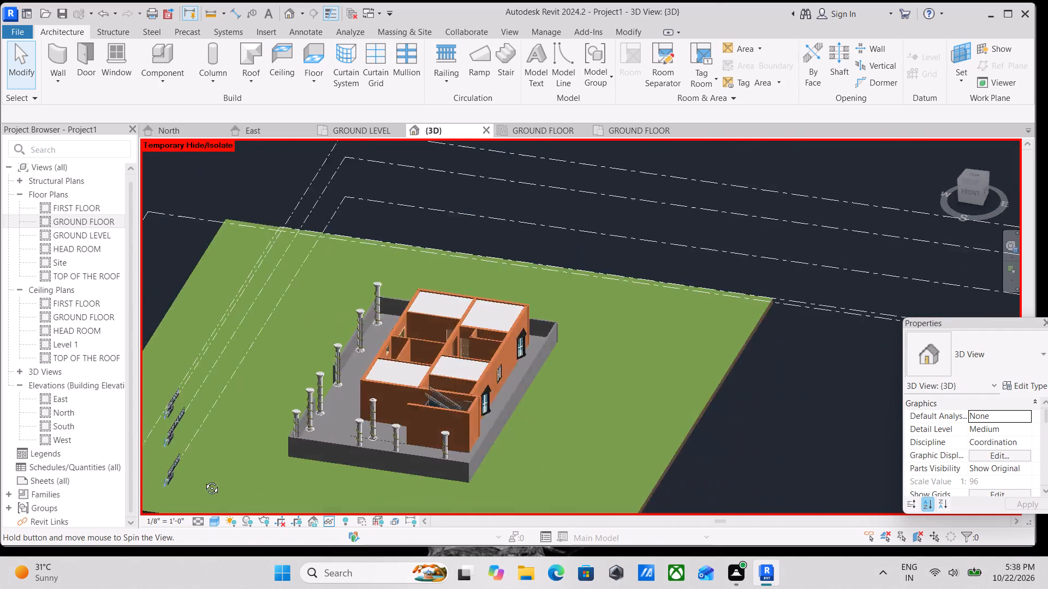
middle_click_drag(204, 480, 103, 457, "shift")
scroll(467, 429, "up", 3)
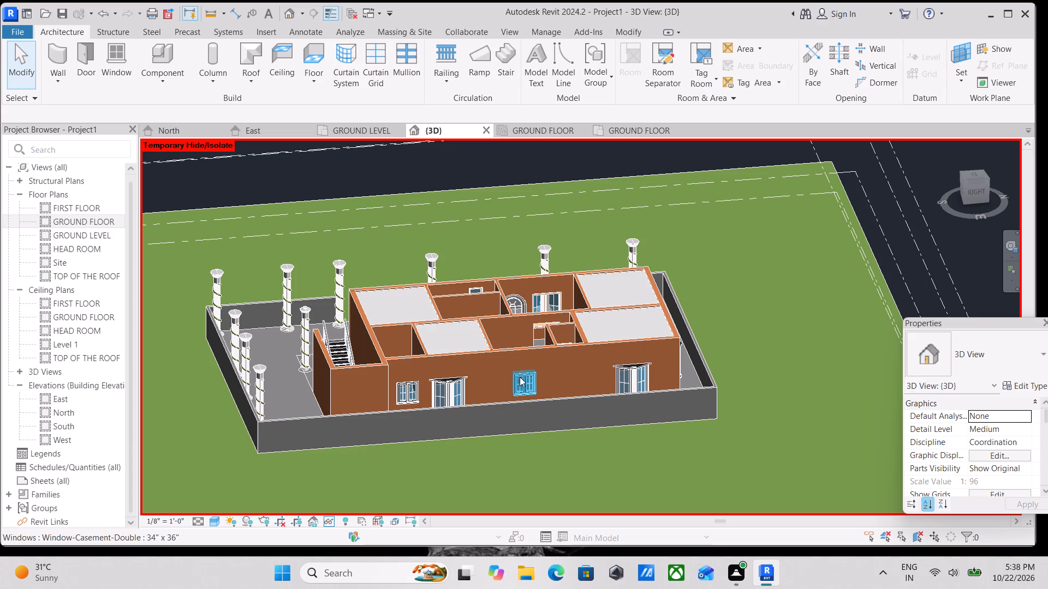
left_click(520, 377)
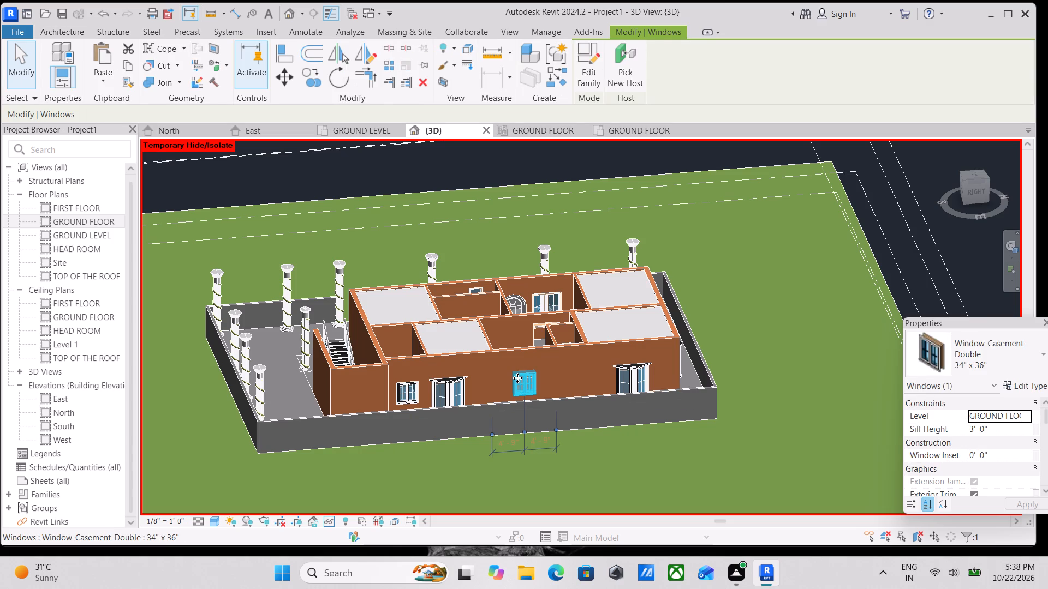
key("Escape")
scroll(516, 378, "down", 4)
scroll(466, 455, "down", 2)
middle_click_drag(381, 433, 527, 417, "shift")
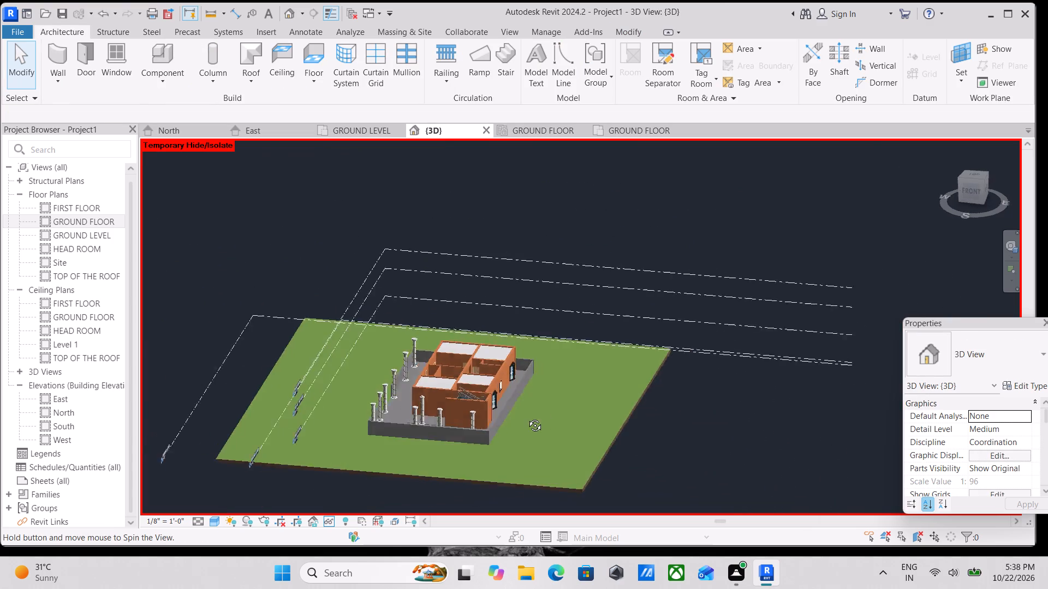
middle_click_drag(527, 417, 546, 412, "shift")
Switch the 3D view to the front orientation and examine the house against the level lines.
left_click(968, 188)
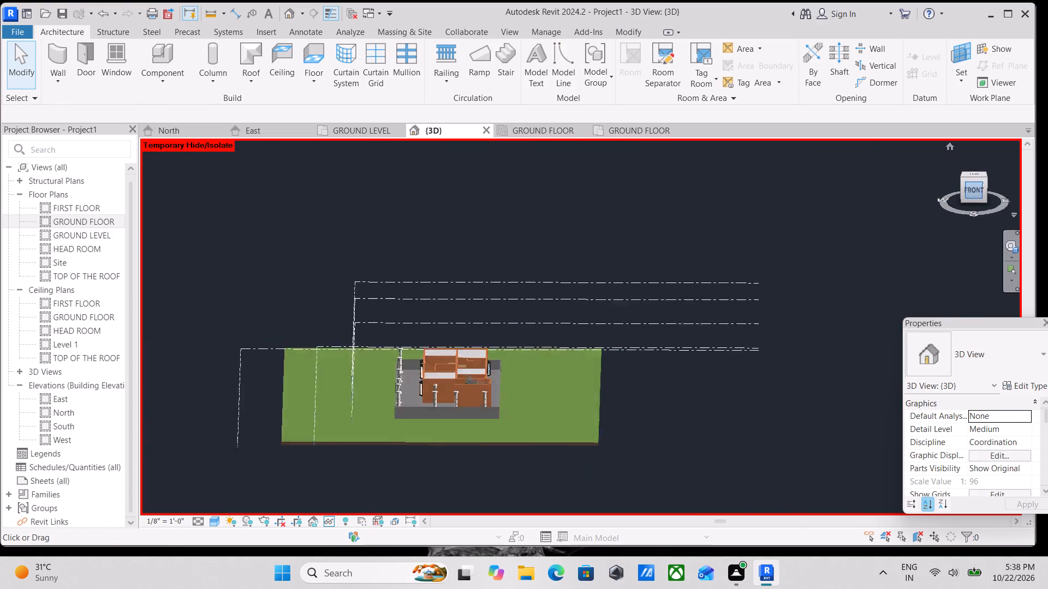
scroll(496, 387, "up", 4)
scroll(539, 341, "up", 2)
middle_click_drag(567, 302, 541, 341)
scroll(684, 386, "up", 3)
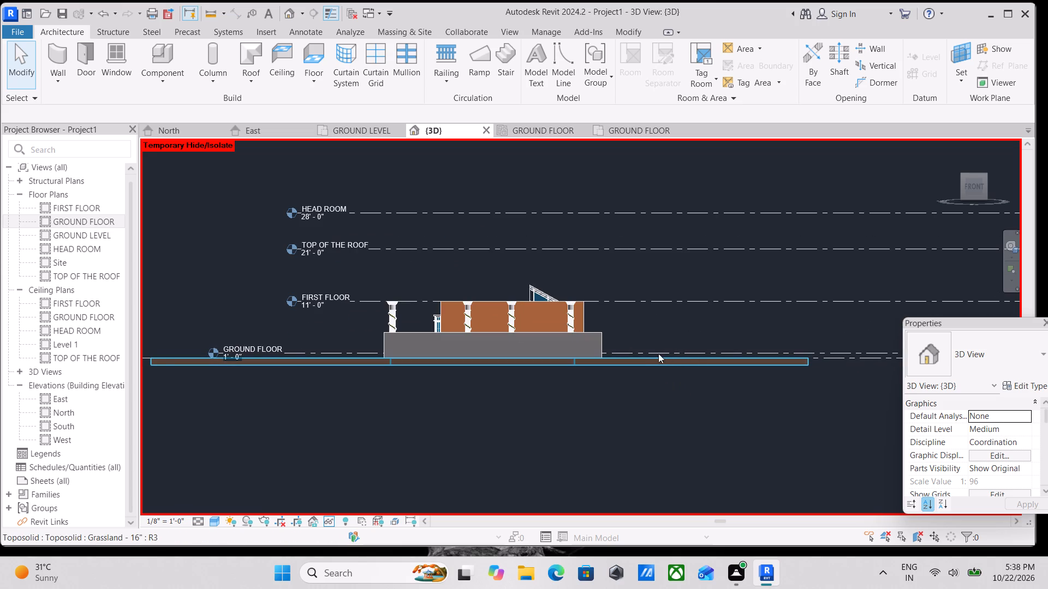
scroll(640, 357, "down", 2)
scroll(574, 352, "down", 1)
middle_click_drag(574, 352, 574, 372)
scroll(686, 367, "up", 4)
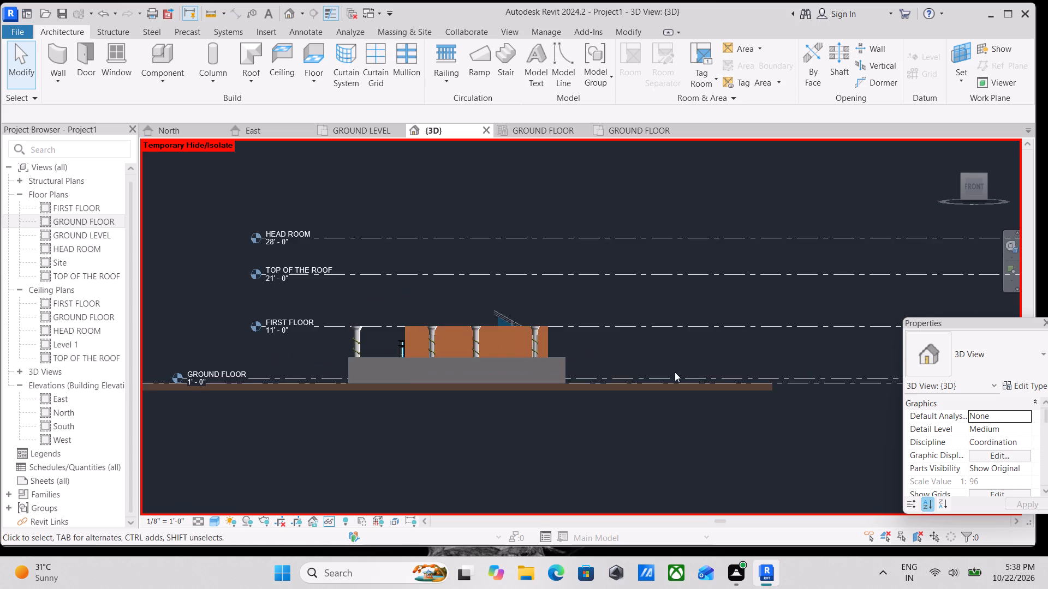
Reset the temporary hide/isolate in the 3D view to bring back all hidden elements.
scroll(675, 372, "up", 7)
scroll(519, 386, "down", 5)
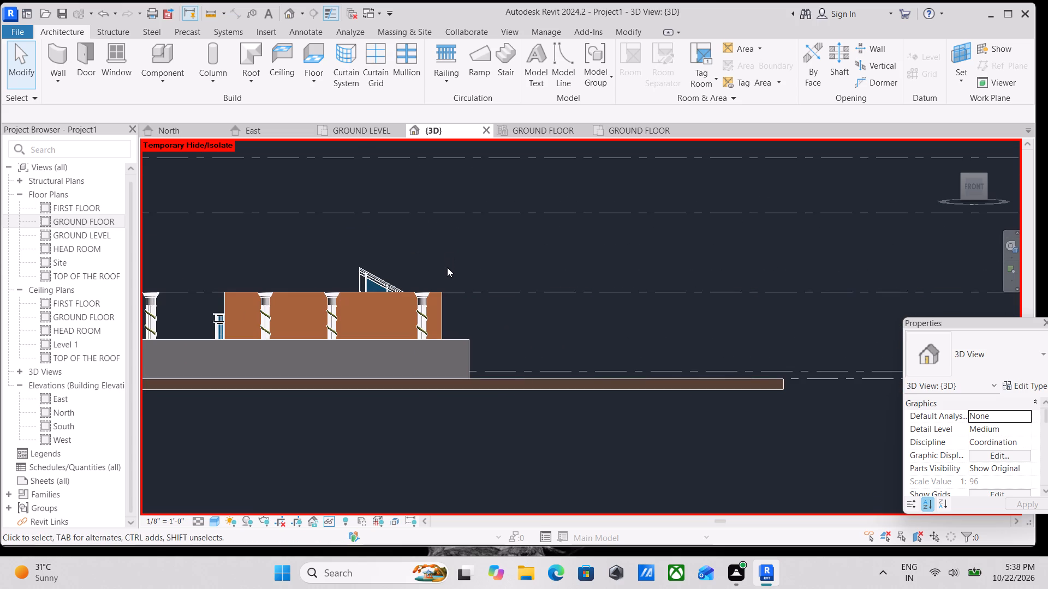
type("hr")
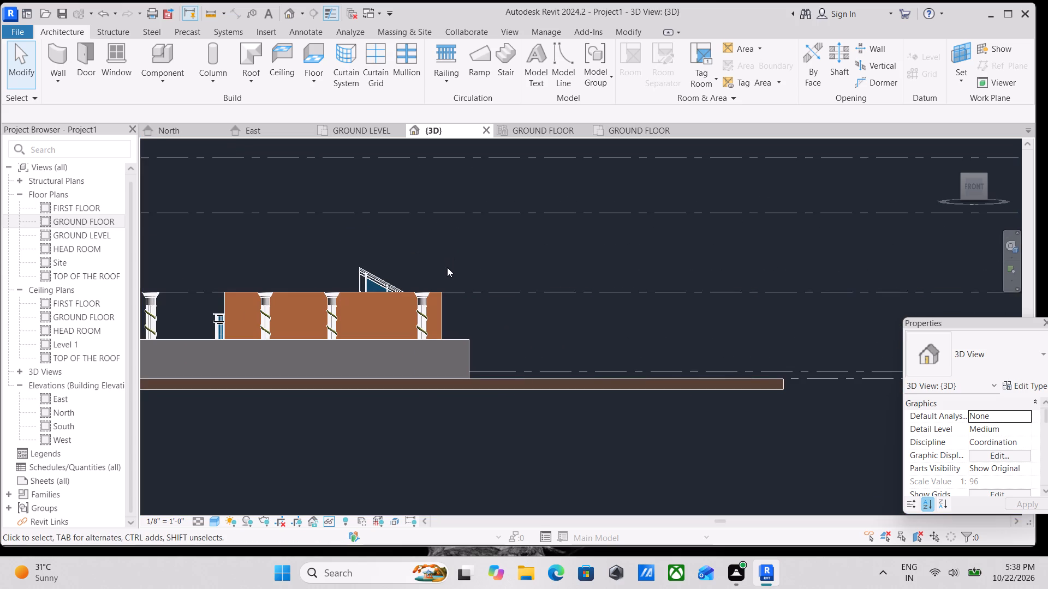
scroll(465, 277, "down", 6)
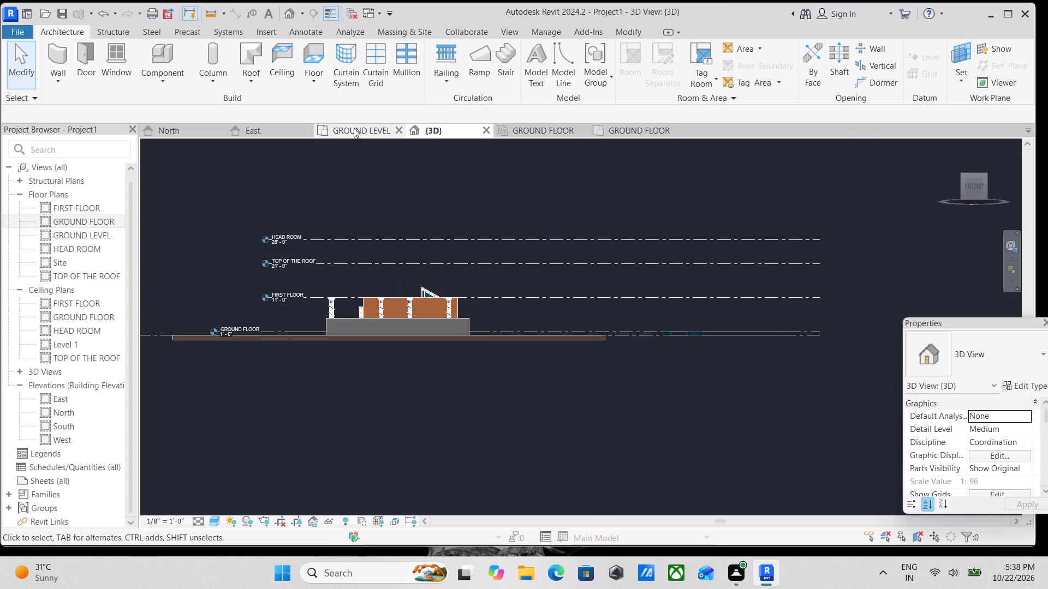
In the GROUND LEVEL plan, copy the imported AUTOCAD PROJECT 67.dwg and paste it aligned to the FIRST FLOOR level.
left_click(354, 128)
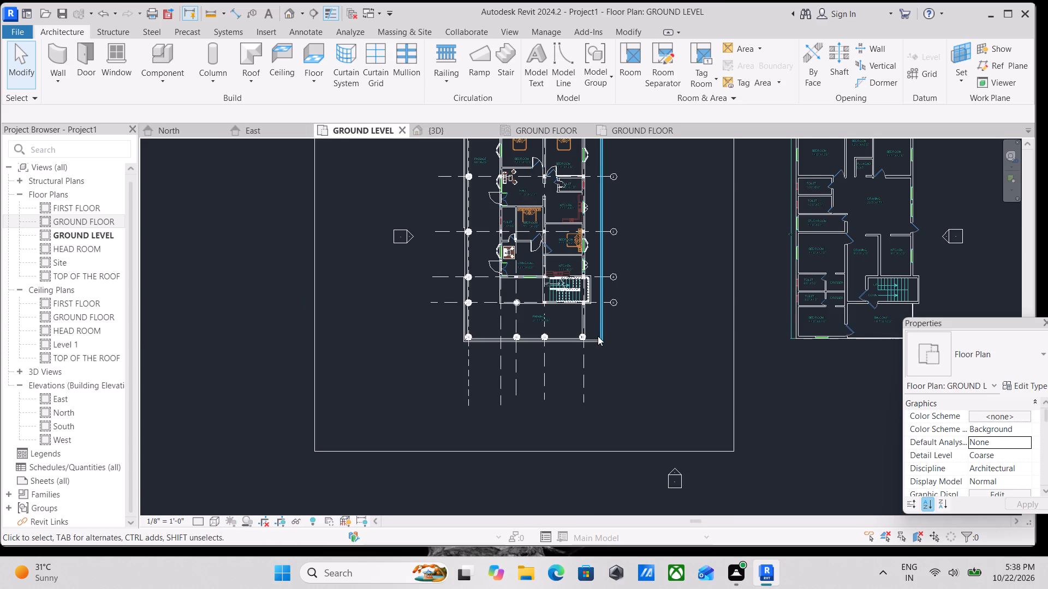
left_click(542, 380)
scroll(542, 380, "down", 2)
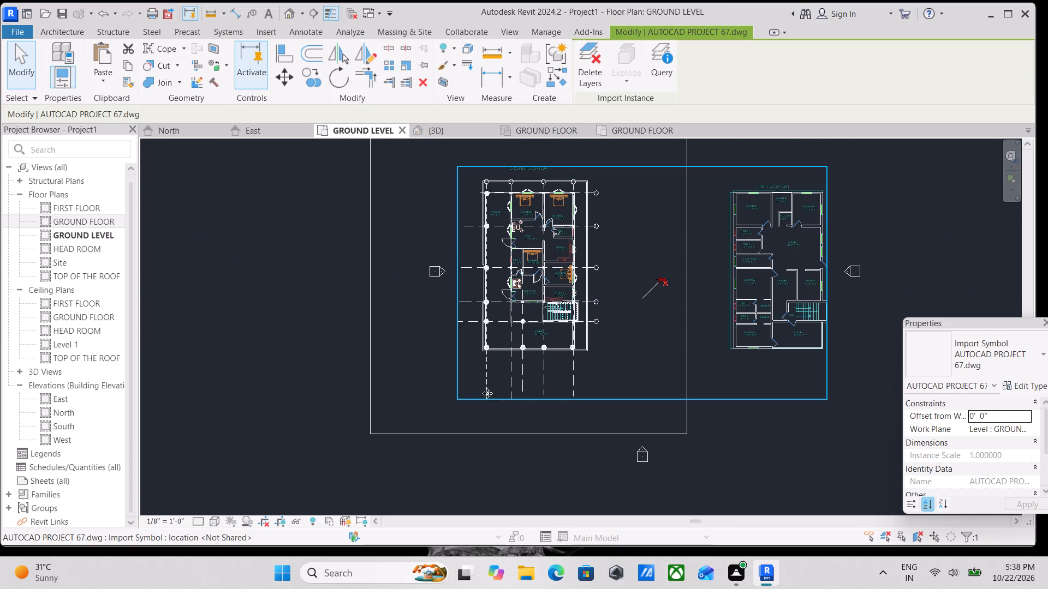
left_click(492, 393)
left_click(130, 65)
left_click(103, 77)
left_click(129, 128)
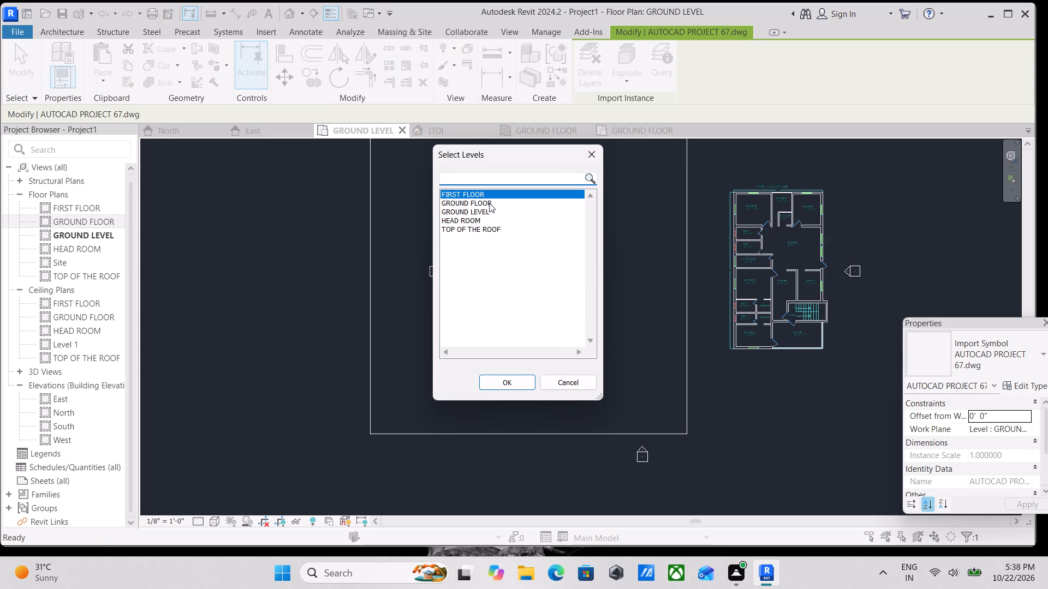
left_click(491, 382)
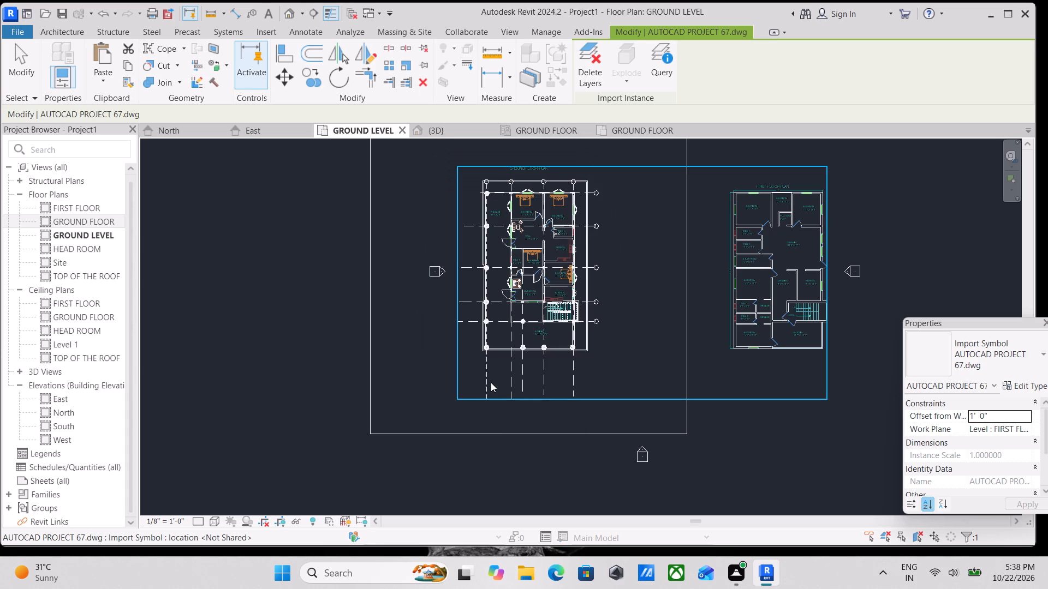
scroll(473, 332, "down", 6)
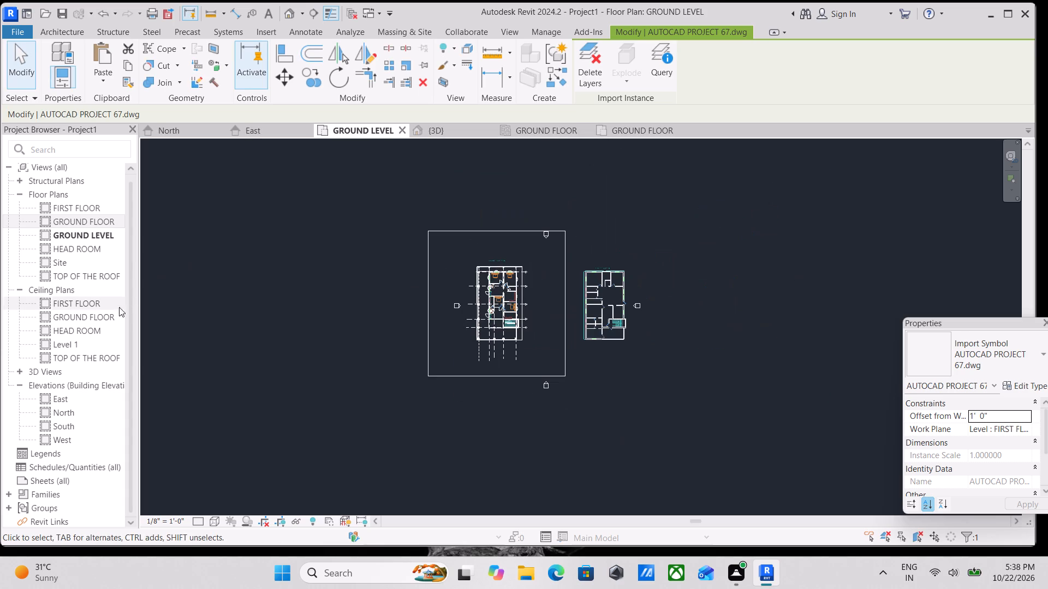
In the FIRST FLOOR plan, nudge the pasted CAD drawing west to bring its first-floor layout over towards the modelled house.
double_click(62, 209)
scroll(467, 328, "up", 5)
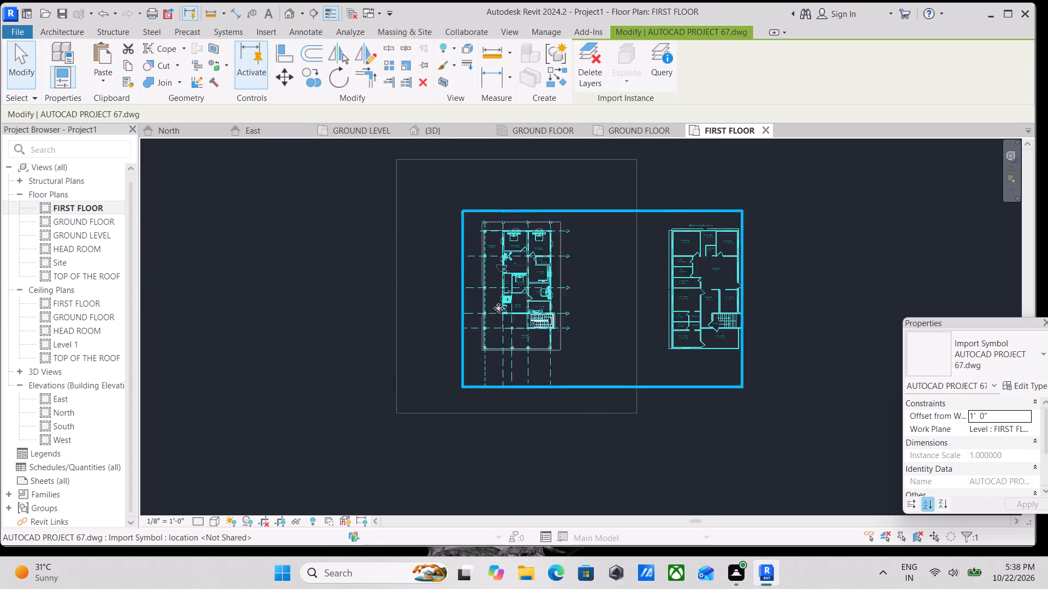
scroll(498, 308, "up", 2)
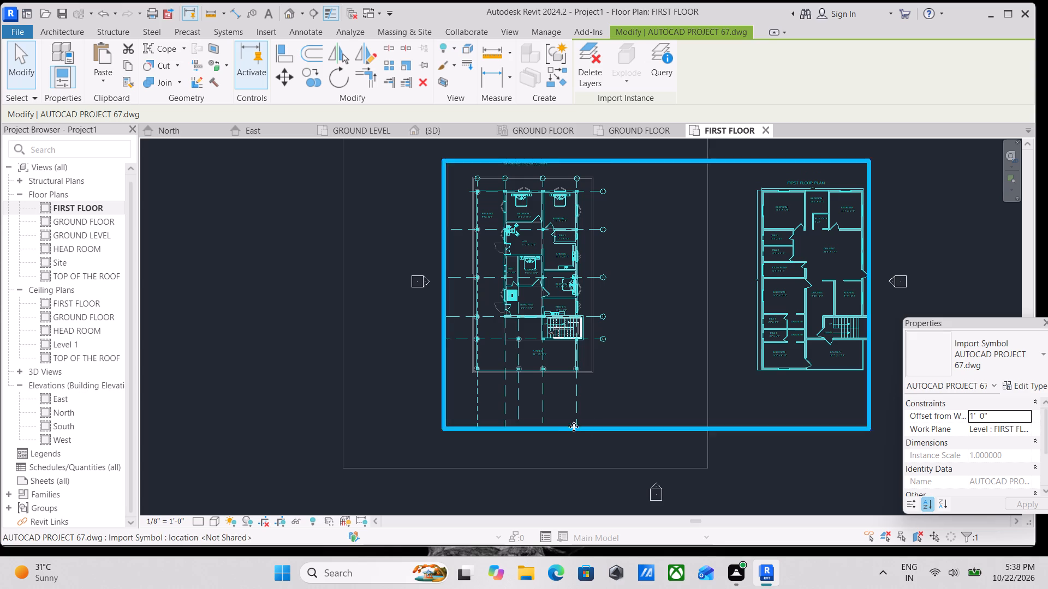
left_click(576, 424)
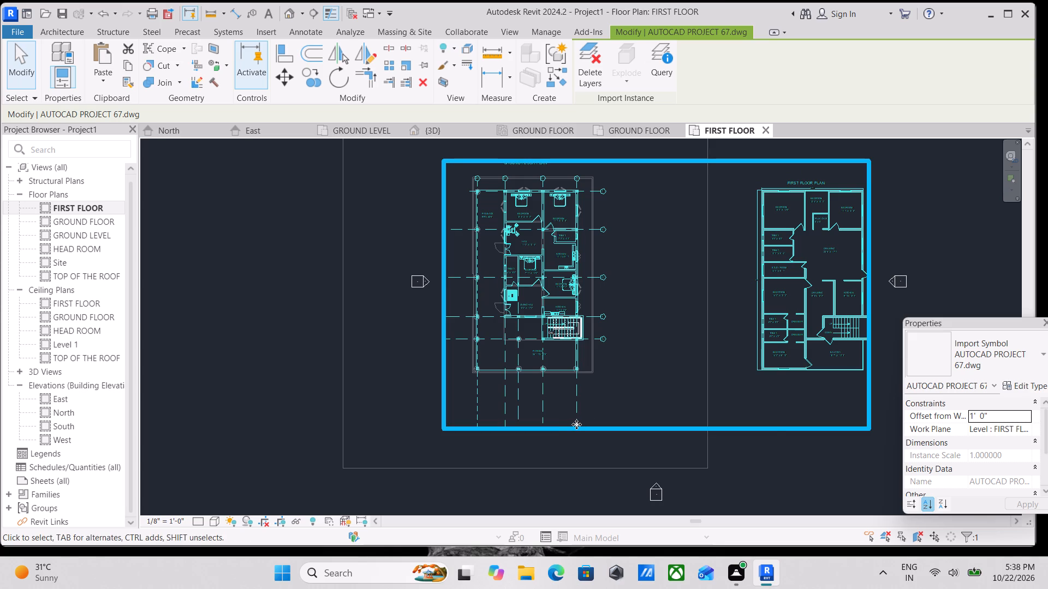
key("Left")
key("Left")
key("Left")
key("Left")
key("Left")
key("Left")
key("Left")
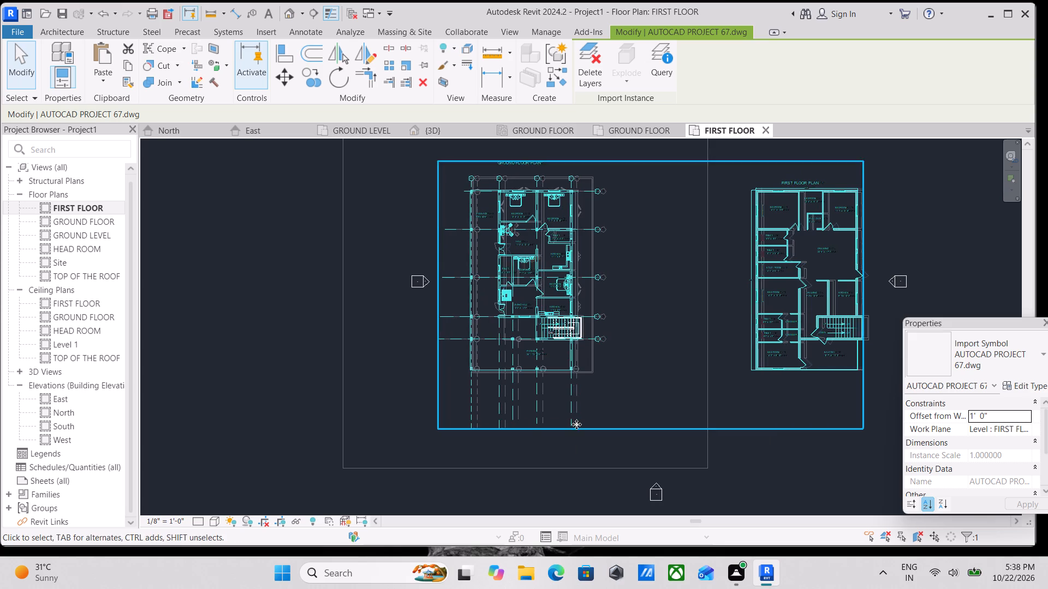
key("Left")
key("Left")
key("Left")
key("Left")
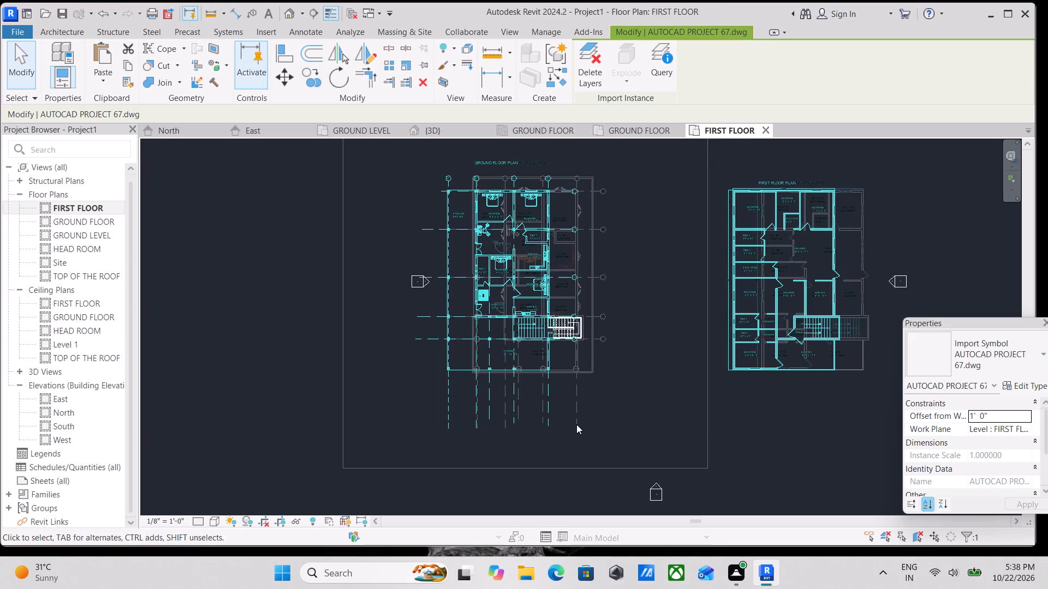
key("Left")
key("Left")
key("Left")
key("Left")
key("Left")
key("Left")
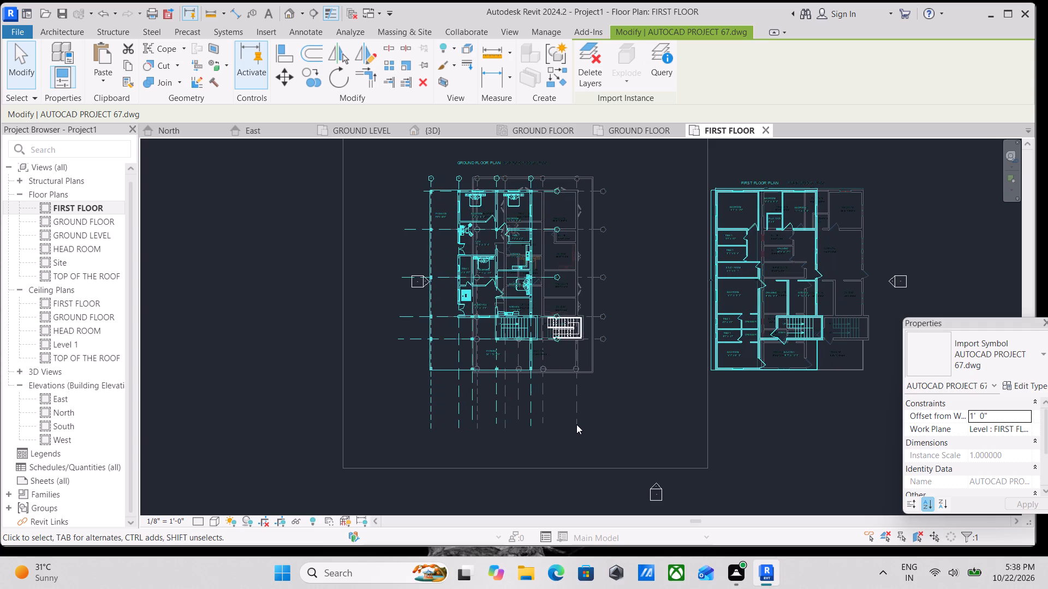
key("Left")
key("Left")
key("Left")
key("Left")
key("Left")
key("Left")
key("Left")
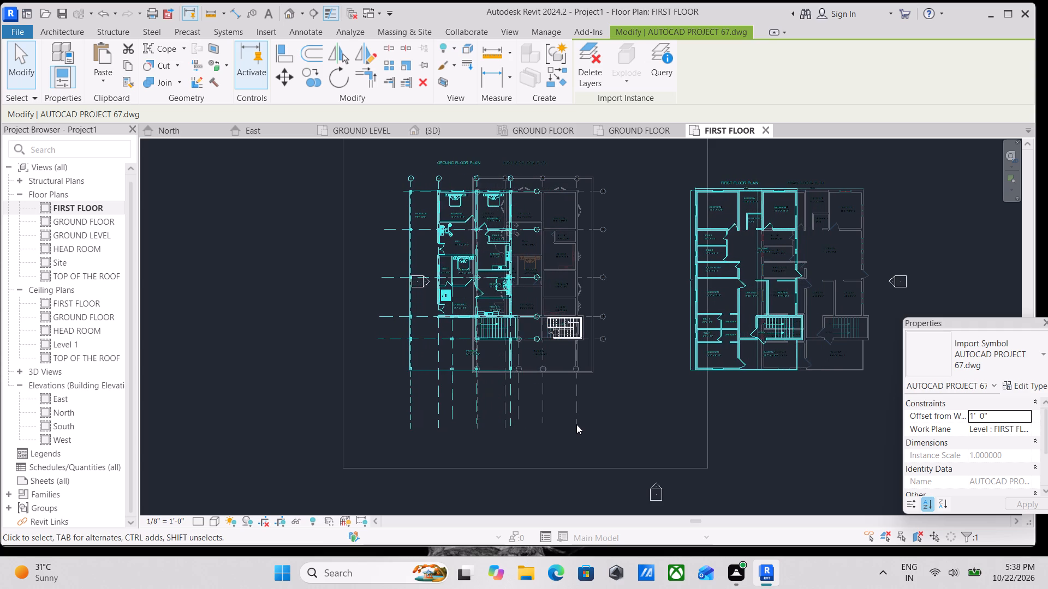
key("Left")
key("Left")
key("Left")
key("Left")
key("Left")
key("Left")
key("Left")
key("Left")
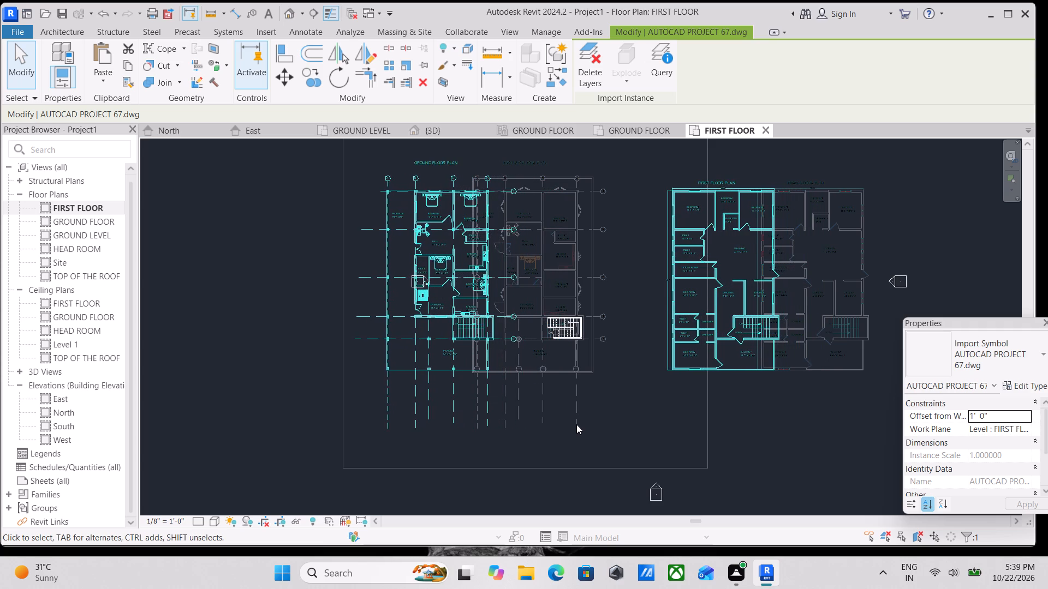
key("Left")
key("Left")
key("Left")
key("Left")
key("Left")
key("Left")
key("Left")
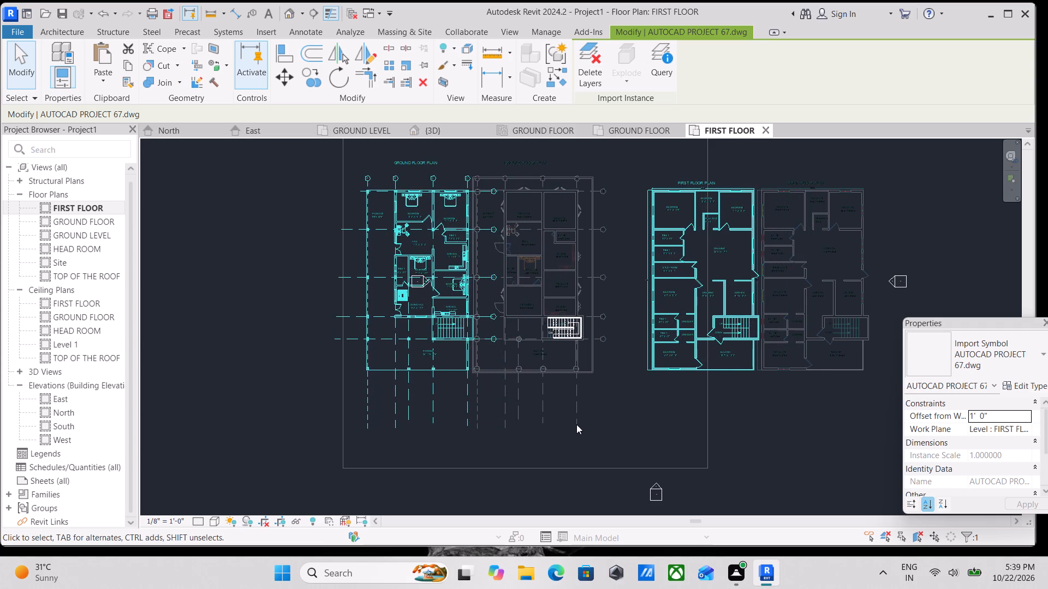
key("Left")
key("Left")
key("Left")
key("Left")
key("Left")
key("Left")
key("Left")
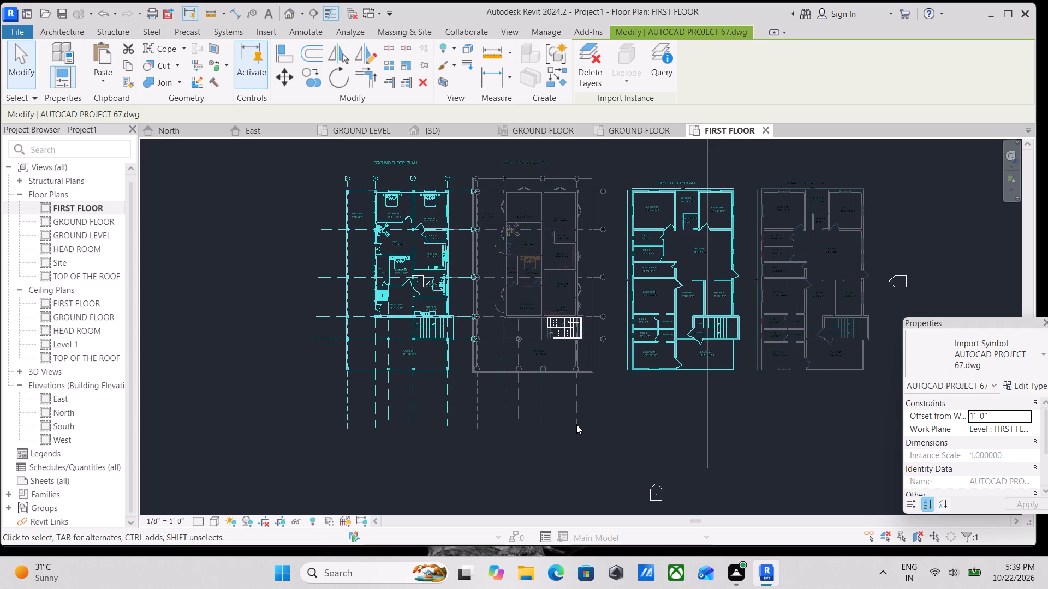
key("Left")
key("Left")
key("Left")
key("Left")
key("Left")
key("Left")
key("Left")
key("Left")
key("Left")
key("Left")
key("Left")
key("Left")
key("Left")
key("Left")
key("Left")
key("Left")
key("Left")
key("Left")
key("Left")
key("Left")
key("Left")
key("Left")
key("Left")
key("Left")
key("Left")
key("Left")
key("Left")
key("Left")
key("Left")
key("Left")
key("Left")
key("Left")
key("Left")
key("Left")
key("Left")
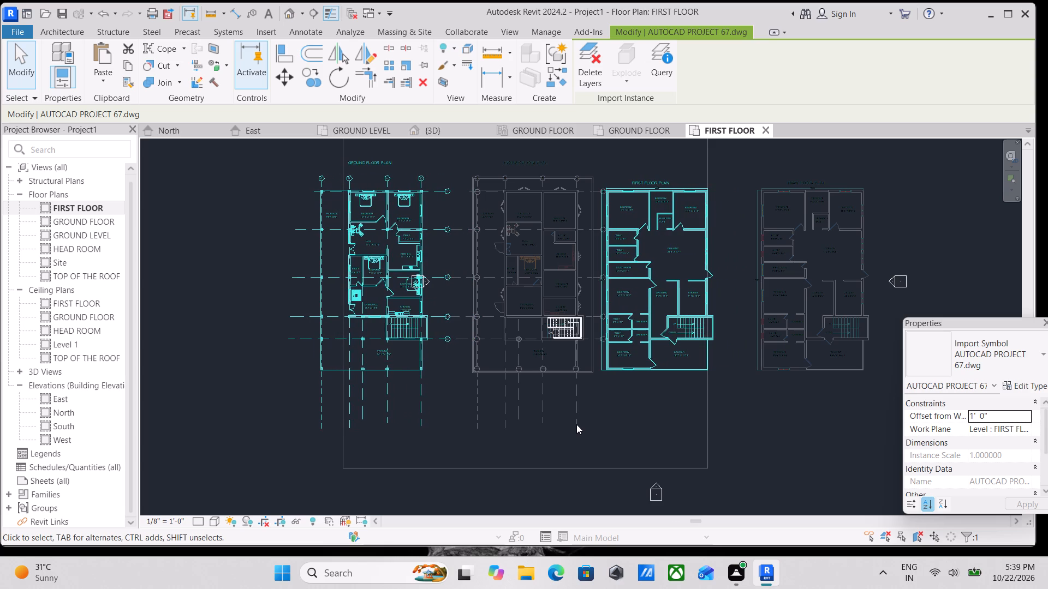
scroll(614, 430, "up", 3)
key("Left")
scroll(600, 358, "up", 2)
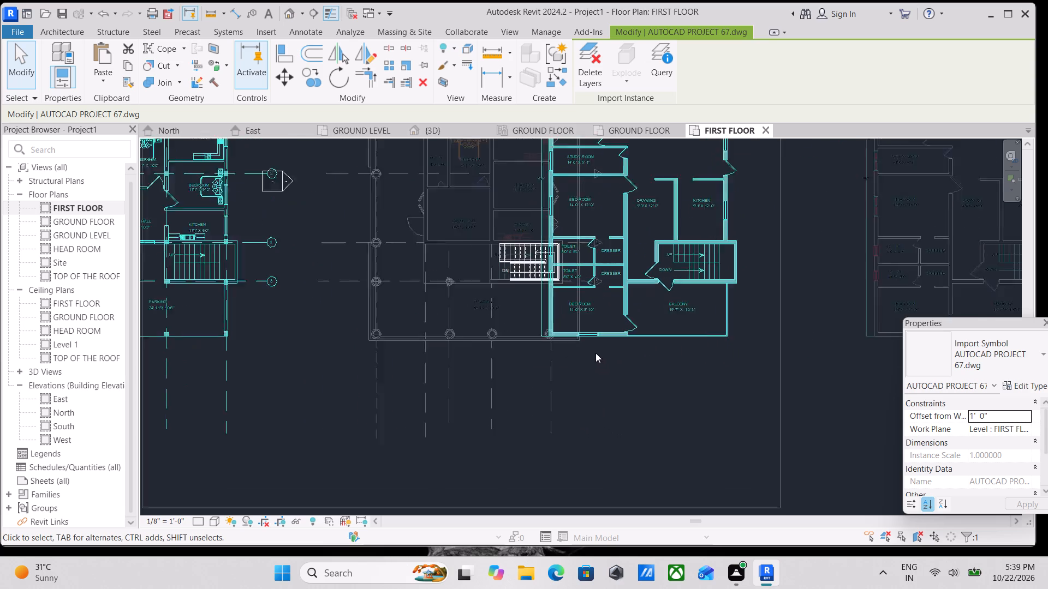
scroll(596, 353, "up", 1)
key("Left")
middle_click_drag(643, 347, 642, 477)
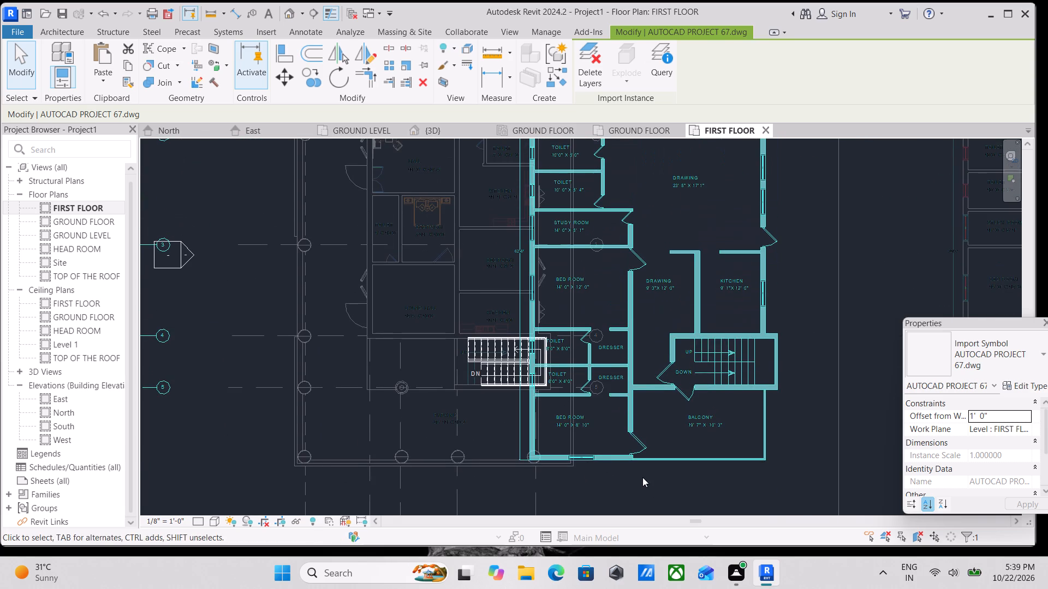
key("Escape")
Align the CAD drawing's first stair riser line beside UP with the west end of the modelled staircase.
scroll(672, 404, "up", 2)
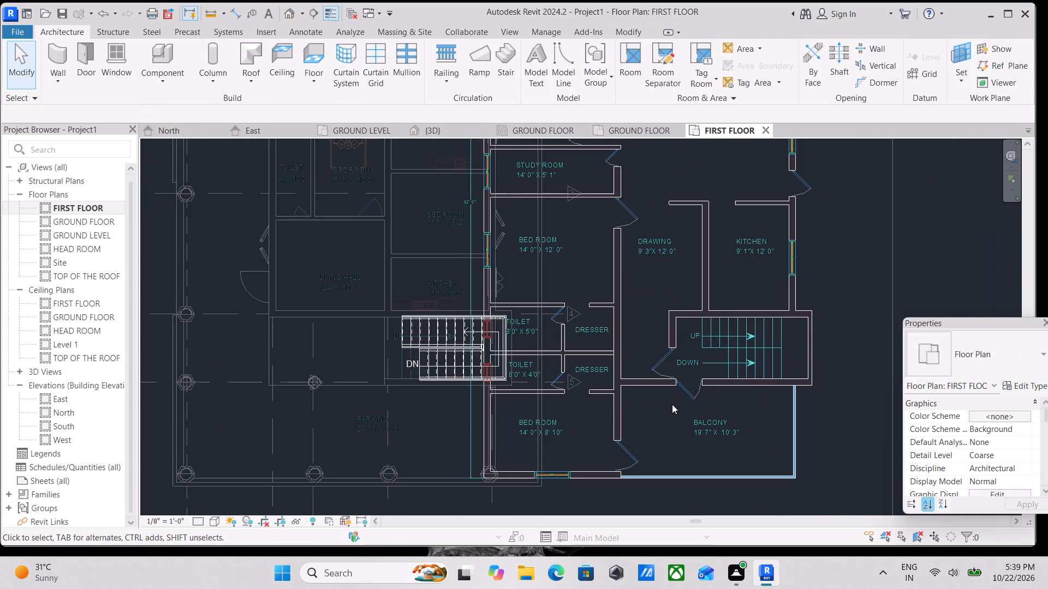
scroll(582, 393, "up", 3)
scroll(505, 393, "up", 1)
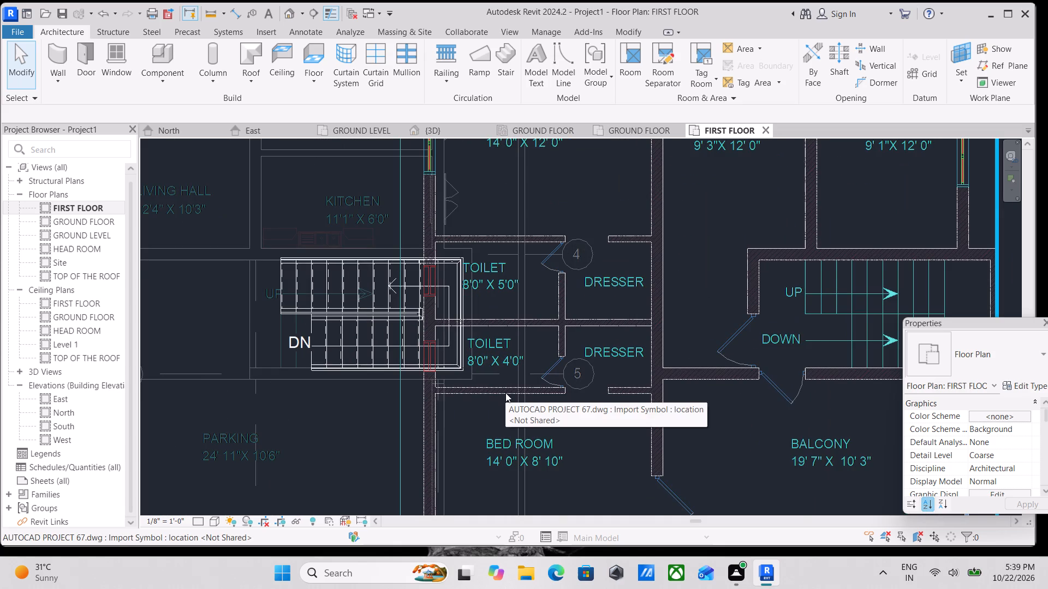
type("al")
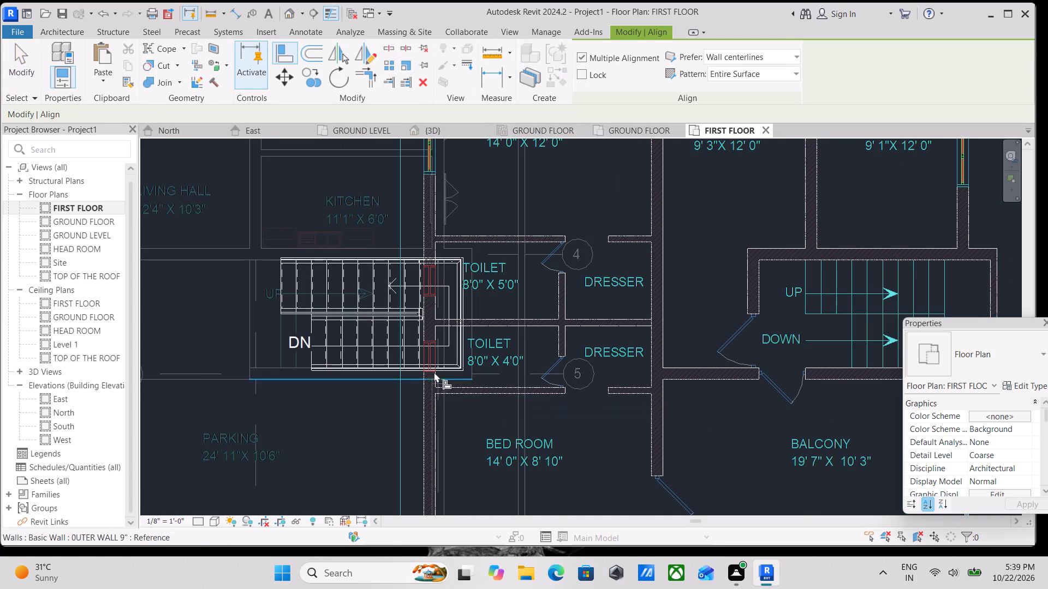
scroll(442, 358, "up", 4)
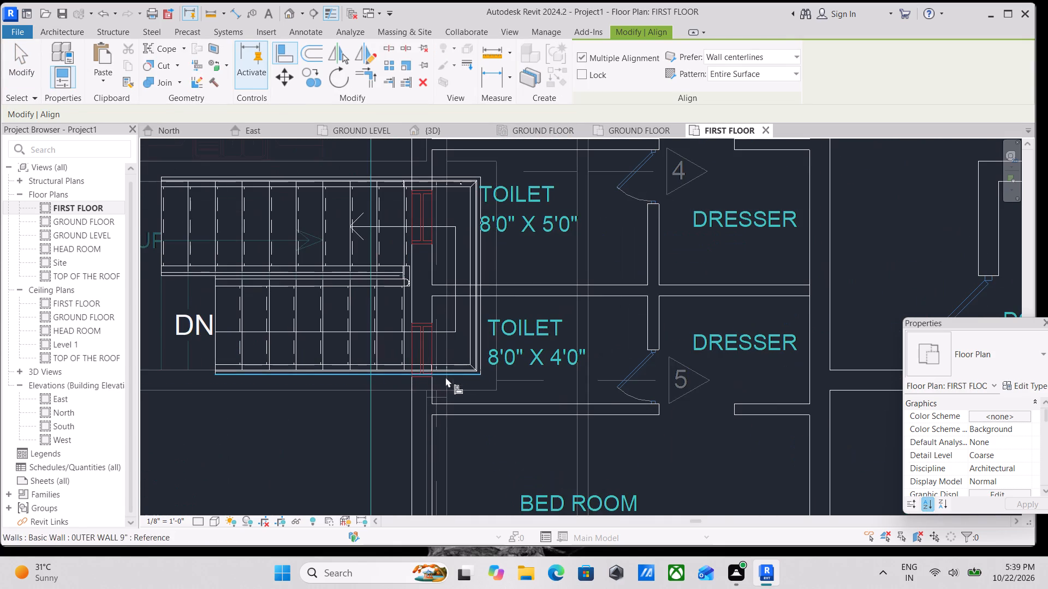
scroll(453, 270, "down", 3)
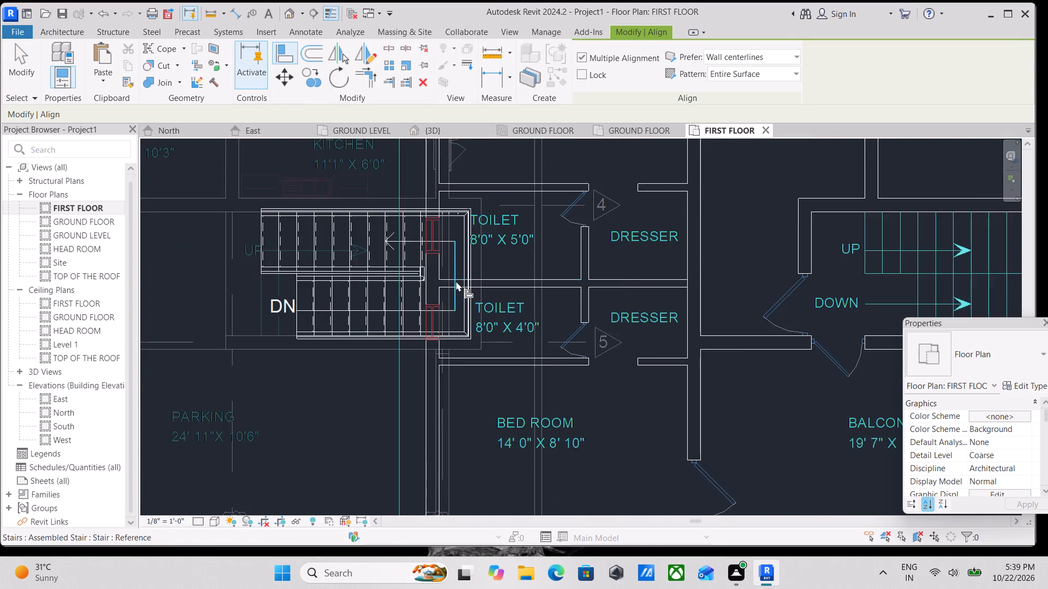
scroll(464, 325, "down", 2)
scroll(483, 268, "up", 7)
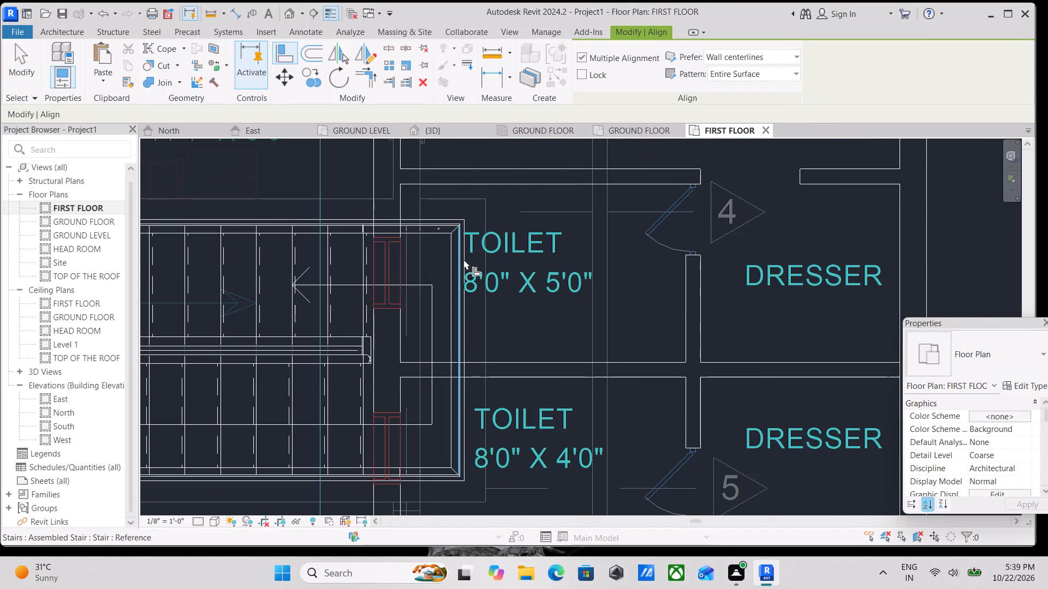
scroll(465, 339, "up", 3)
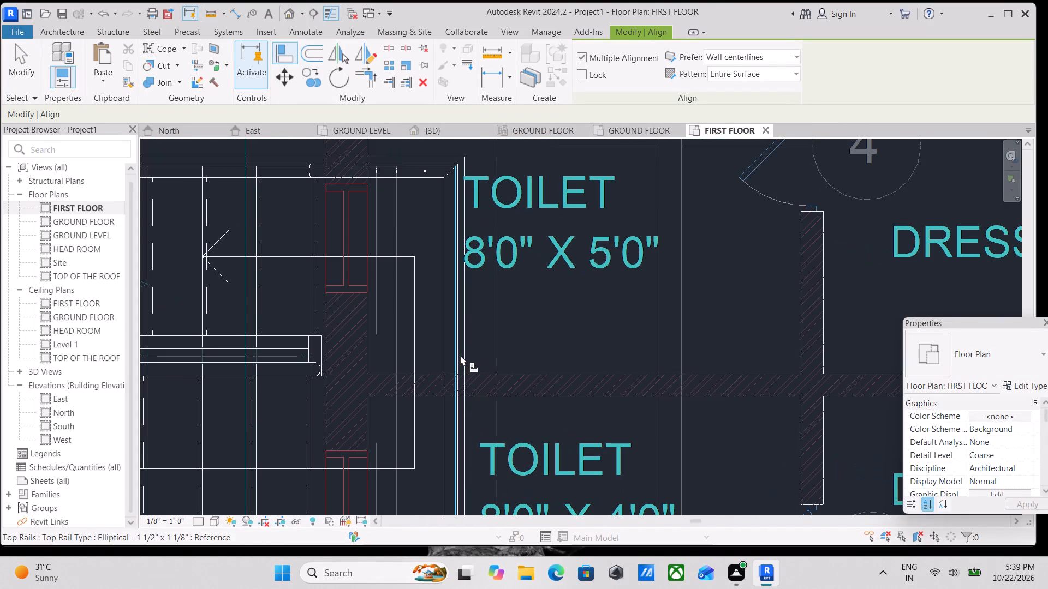
scroll(465, 354, "down", 8)
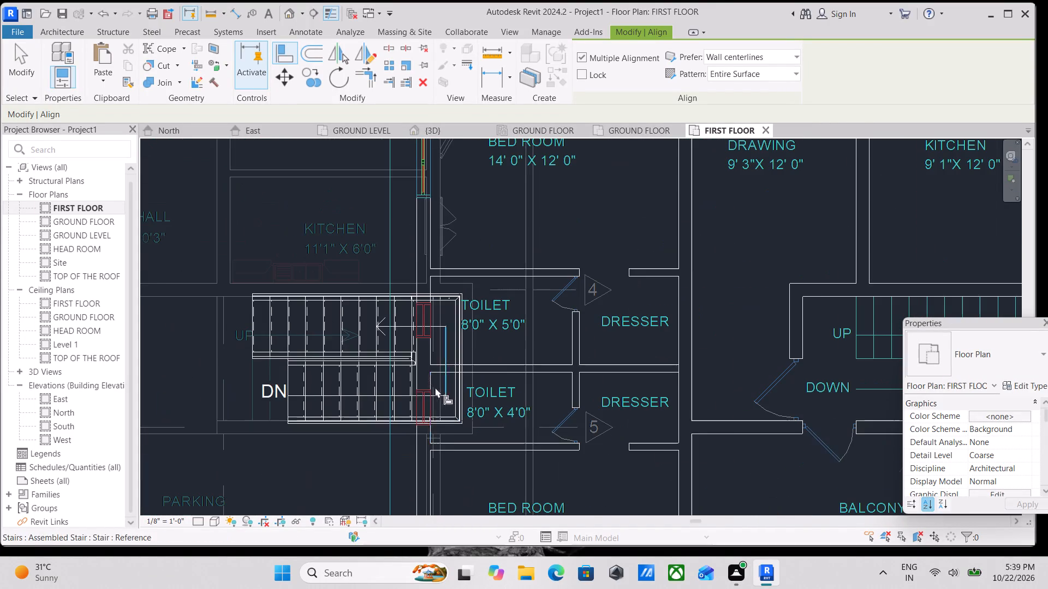
scroll(245, 350, "up", 4)
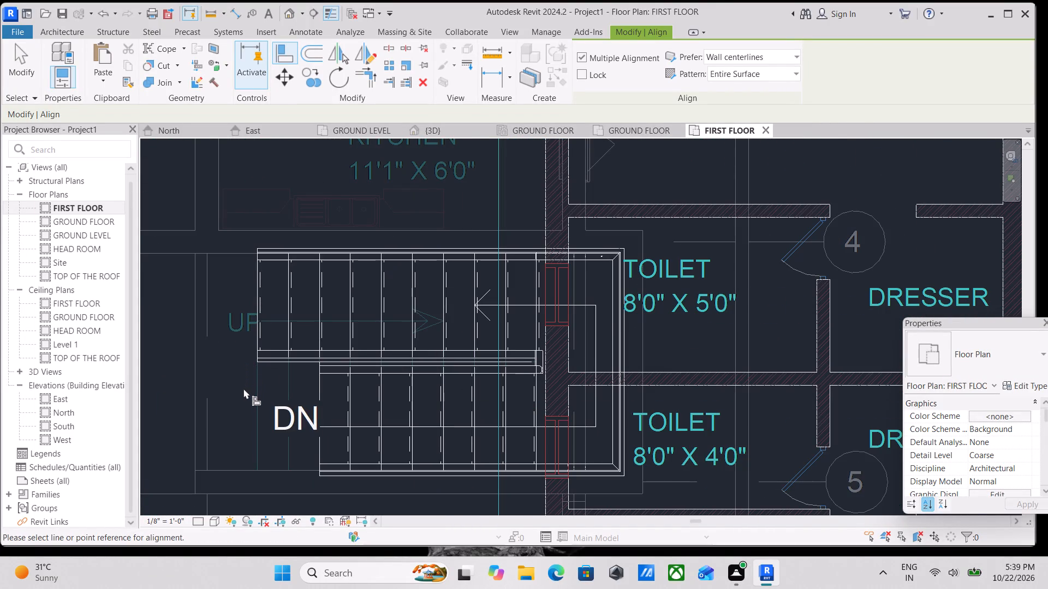
left_click(254, 327)
middle_click_drag(431, 323, 205, 306)
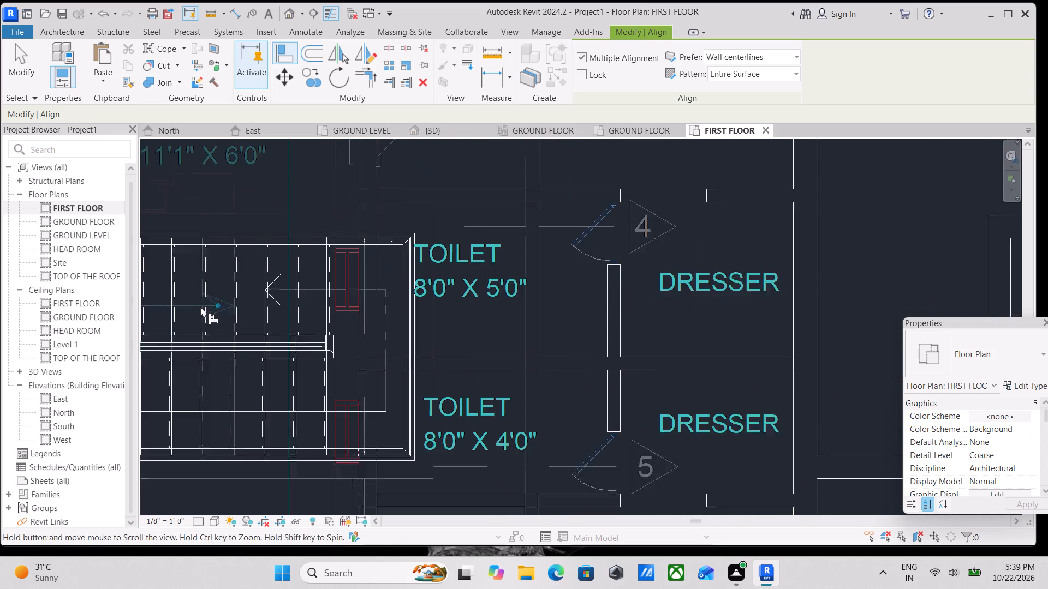
scroll(467, 332, "down", 4)
middle_click_drag(501, 341, 304, 341)
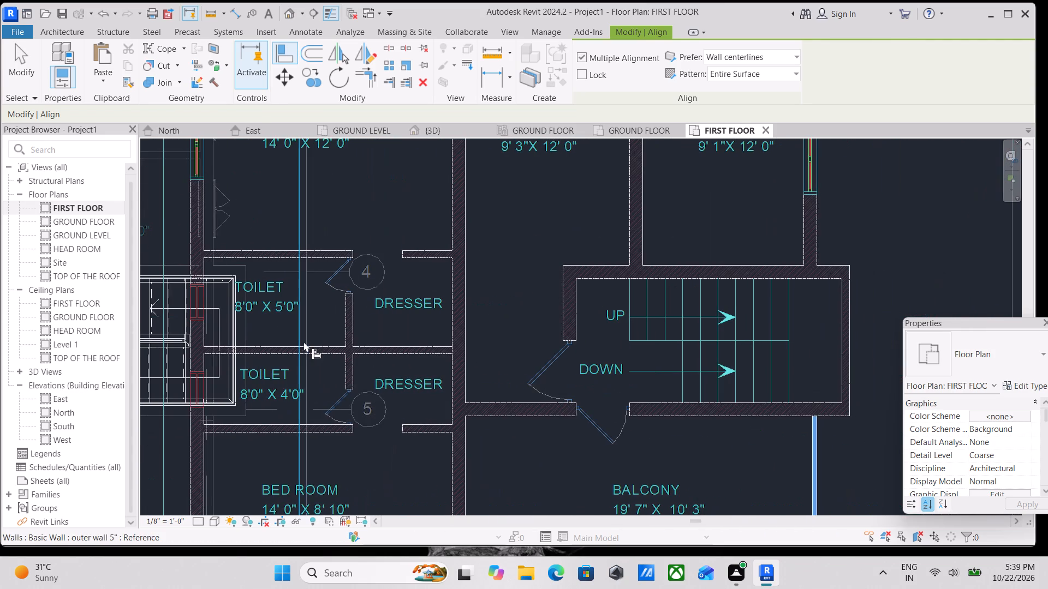
left_click(628, 315)
scroll(628, 315, "down", 4)
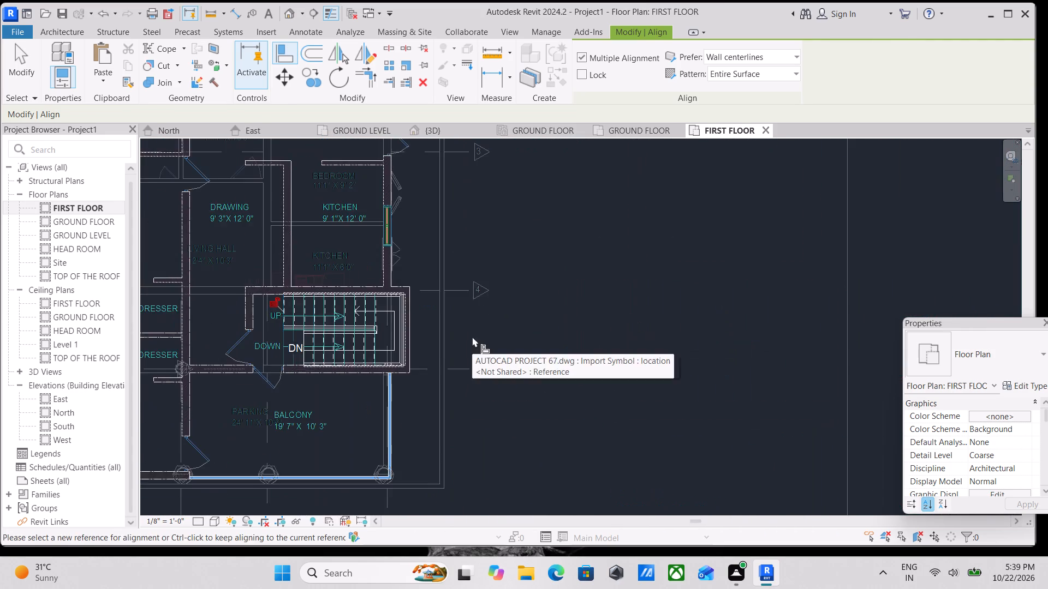
middle_click_drag(472, 336, 606, 346)
middle_click_drag(520, 368, 562, 317)
scroll(468, 416, "up", 1)
middle_click_drag(456, 415, 458, 413)
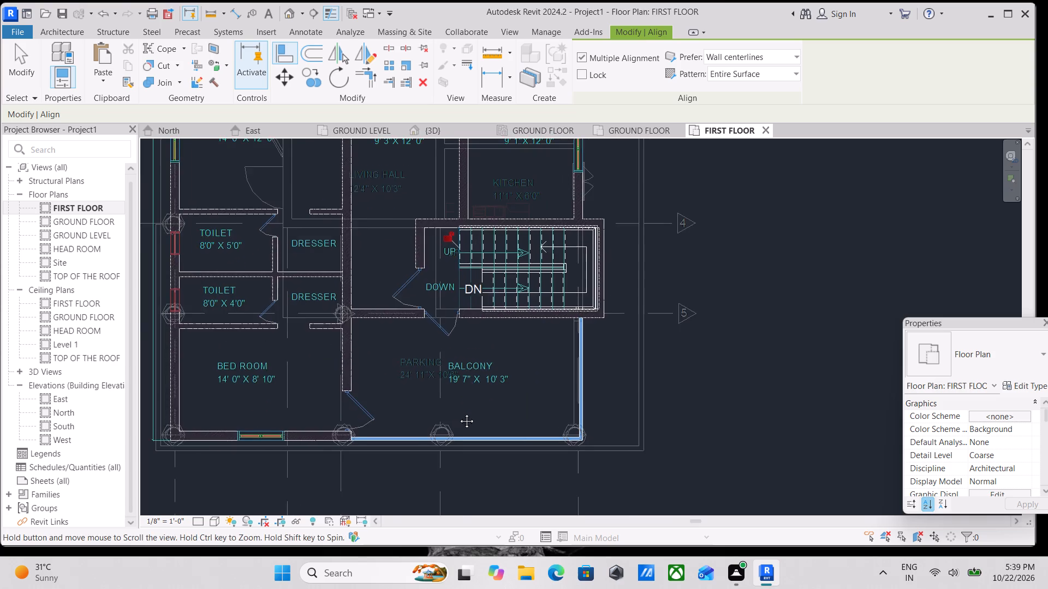
Look over the aligned CAD drawing against the modelled house across the FIRST FLOOR plan.
middle_click_drag(458, 413, 575, 369)
scroll(546, 366, "down", 1)
middle_click_drag(546, 366, 597, 446)
scroll(495, 338, "down", 2)
middle_click_drag(495, 338, 513, 383)
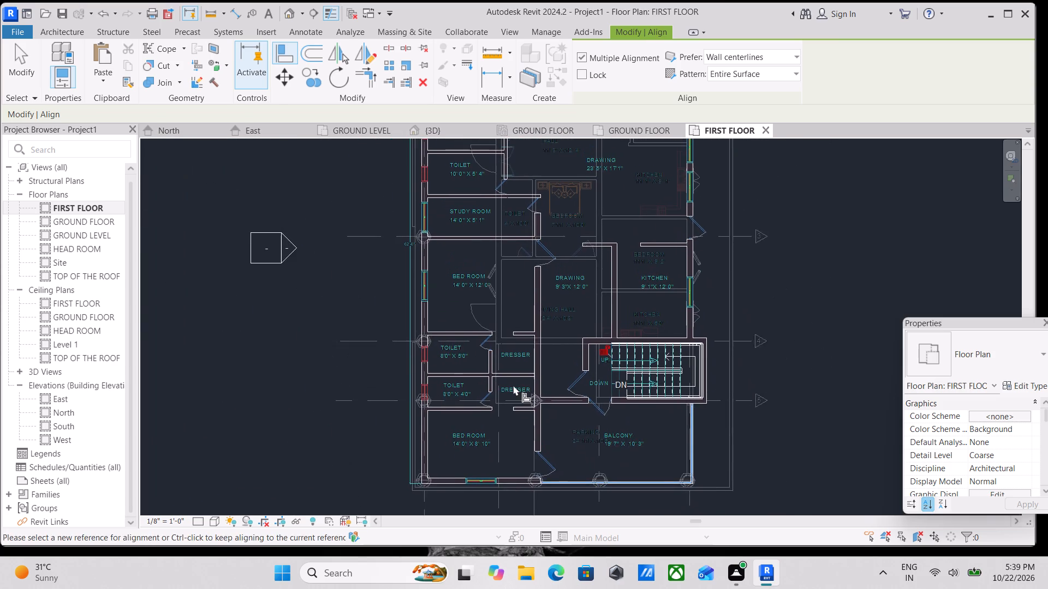
scroll(513, 385, "down", 1)
middle_click_drag(513, 386, 517, 470)
scroll(489, 316, "down", 2)
middle_click_drag(489, 317, 483, 382)
key("Escape")
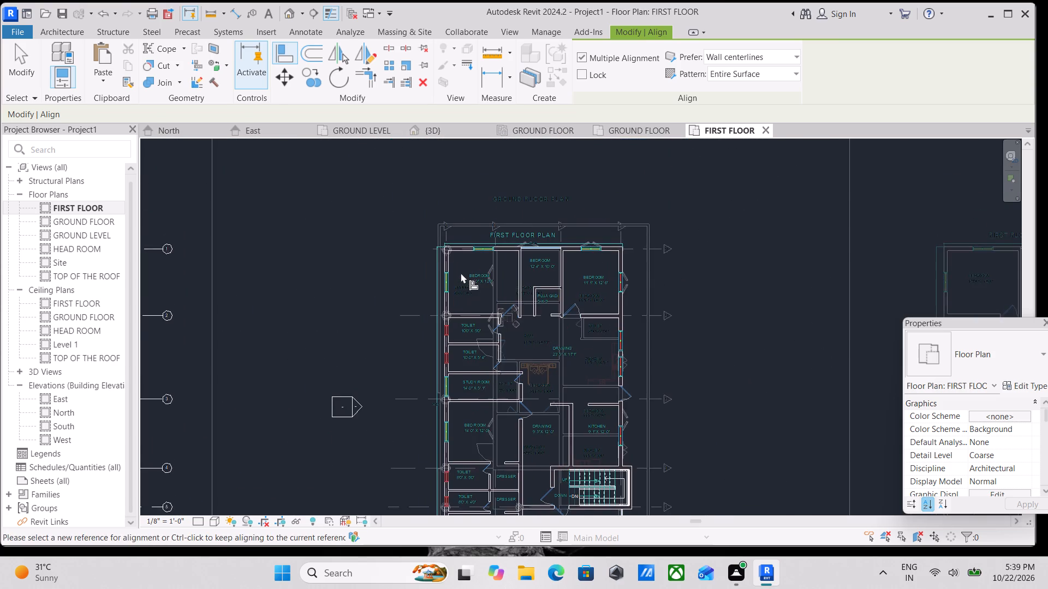
scroll(461, 272, "up", 4)
key("Escape")
Start the Wall tool on the FIRST FLOOR level and choose the wall type OUTER WALL 9".
scroll(450, 253, "up", 5)
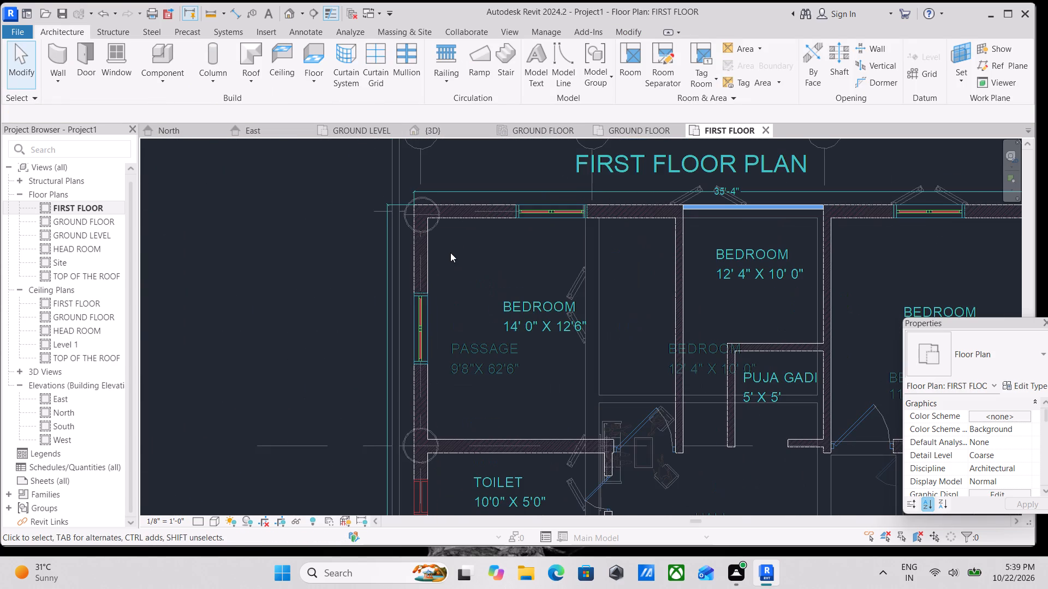
type("wa")
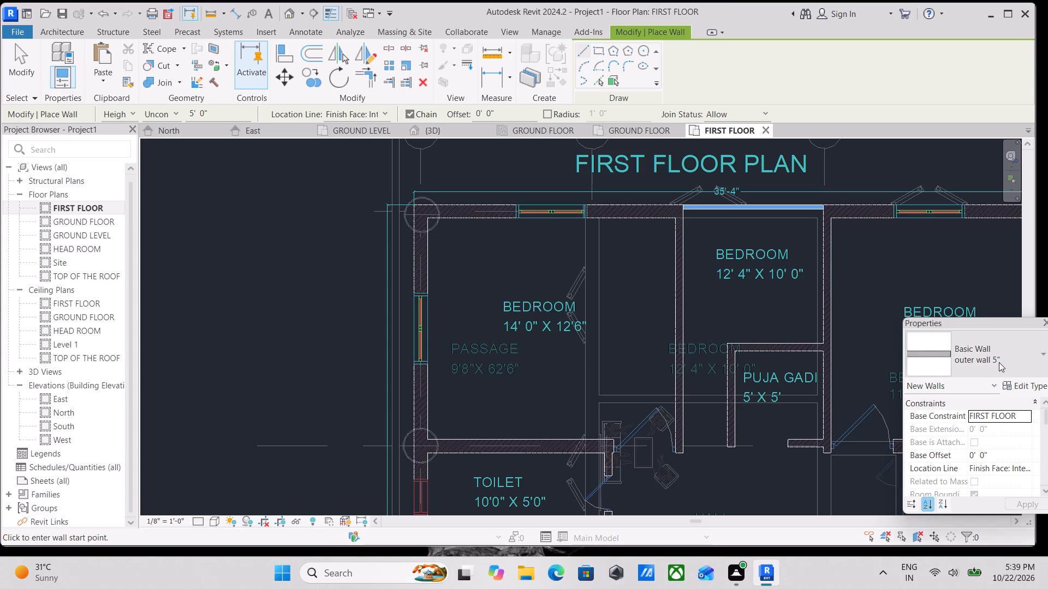
left_click(999, 362)
scroll(934, 115, "up", 2)
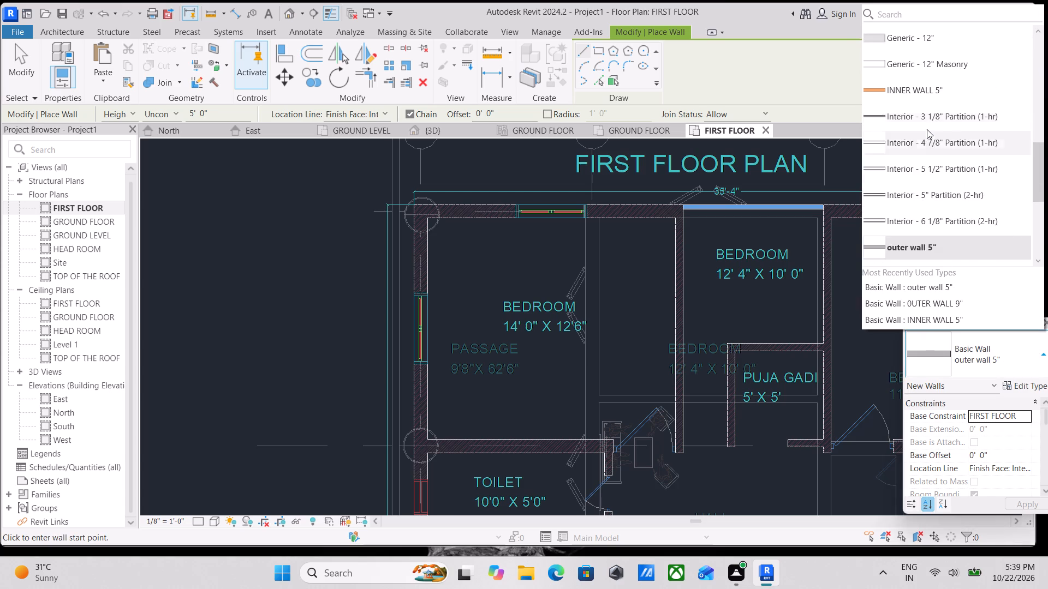
scroll(926, 128, "up", 6)
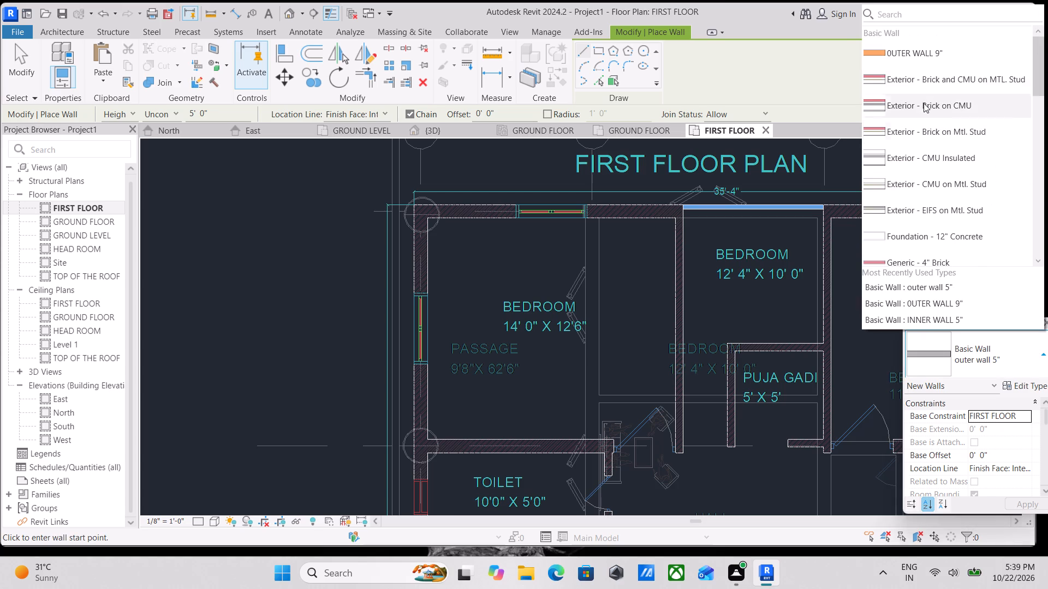
left_click(914, 54)
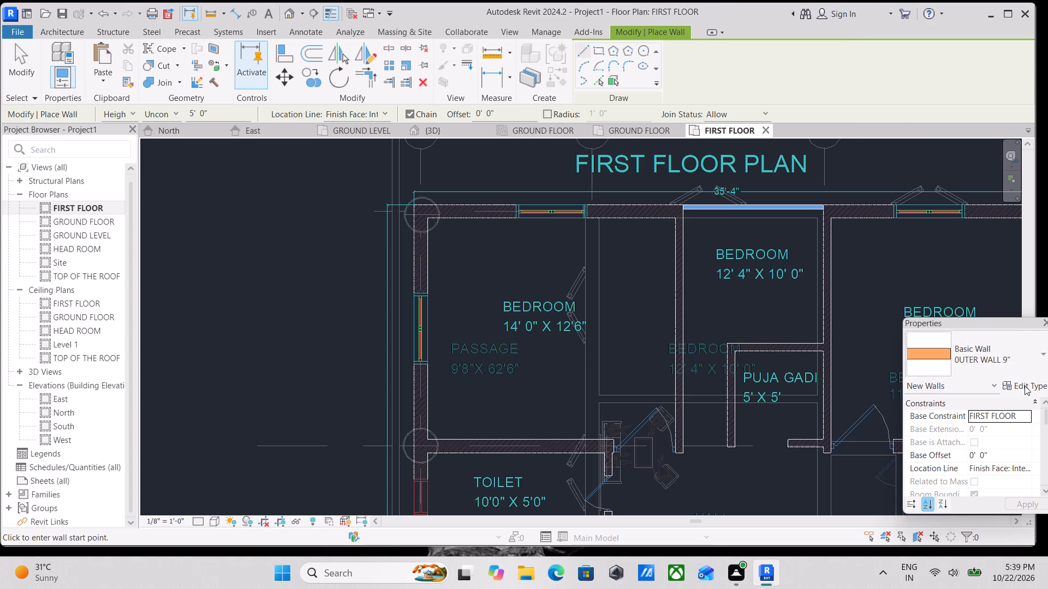
Review the layer structure and assigned material of the OUTER WALL 9" type.
left_click(1025, 386)
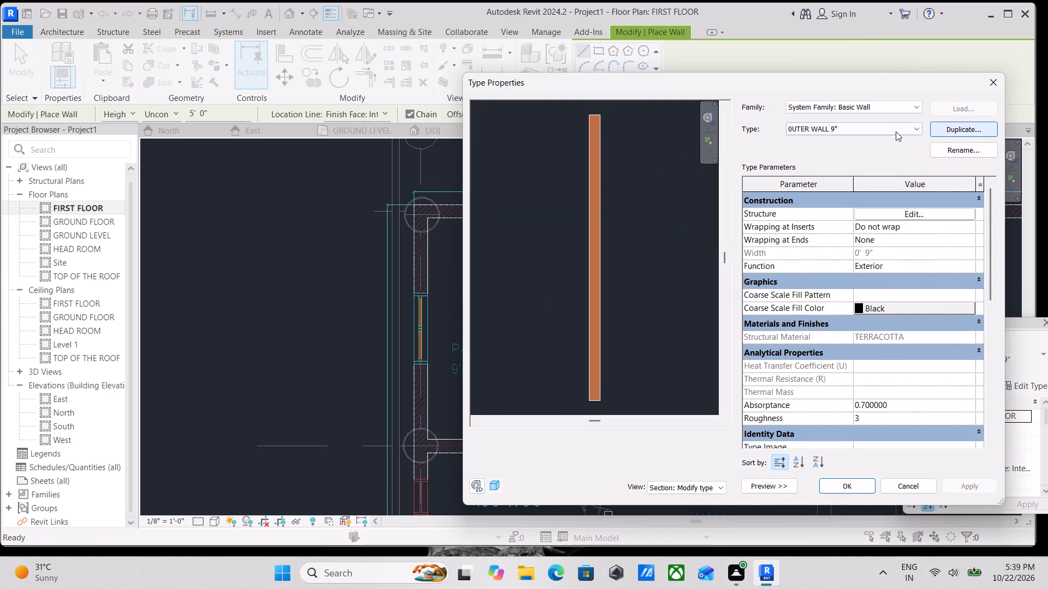
left_click(908, 215)
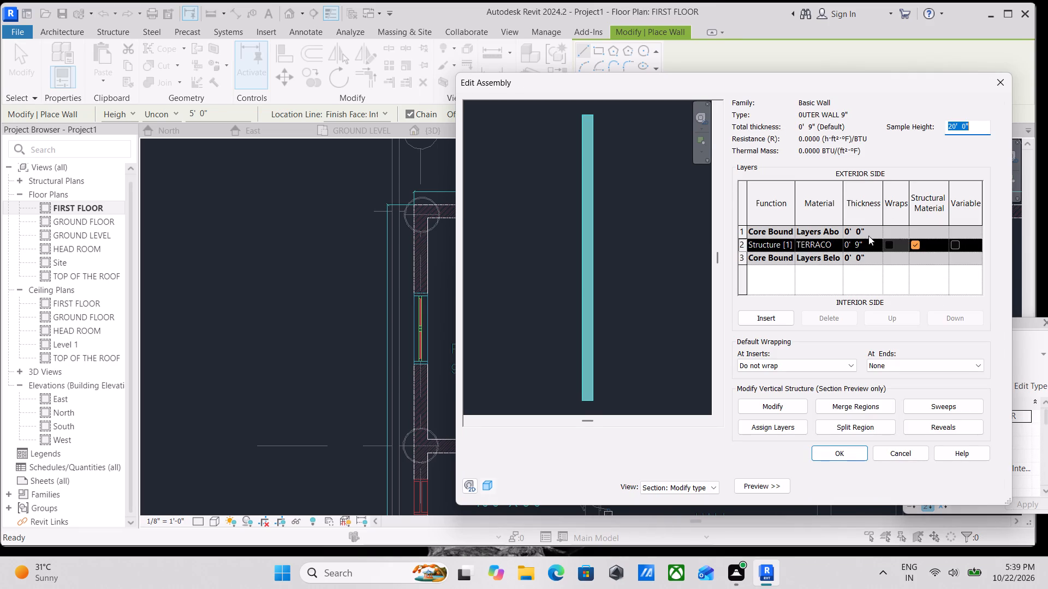
left_click(834, 239)
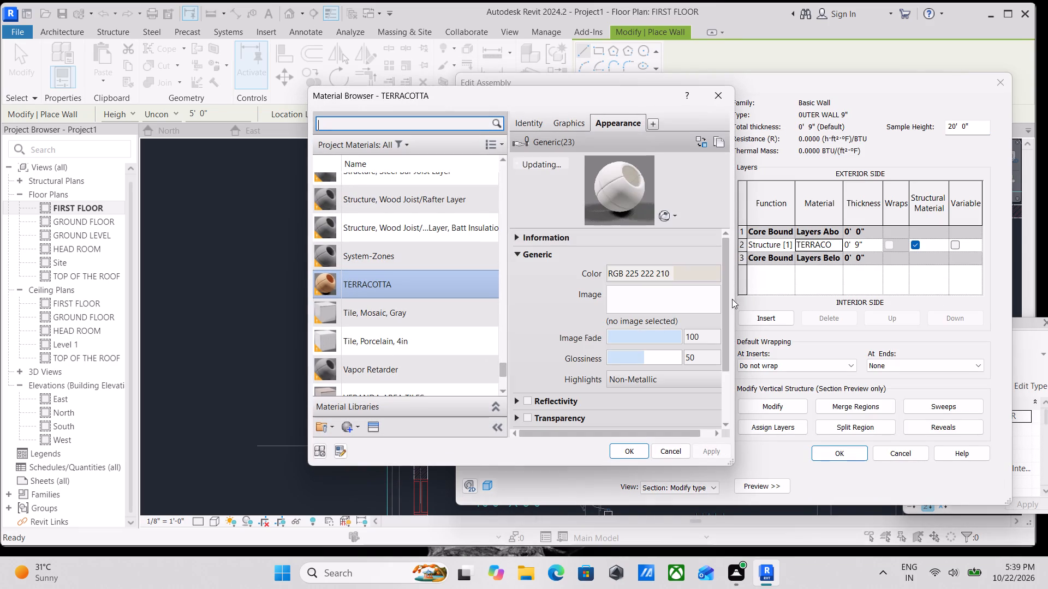
left_click(626, 449)
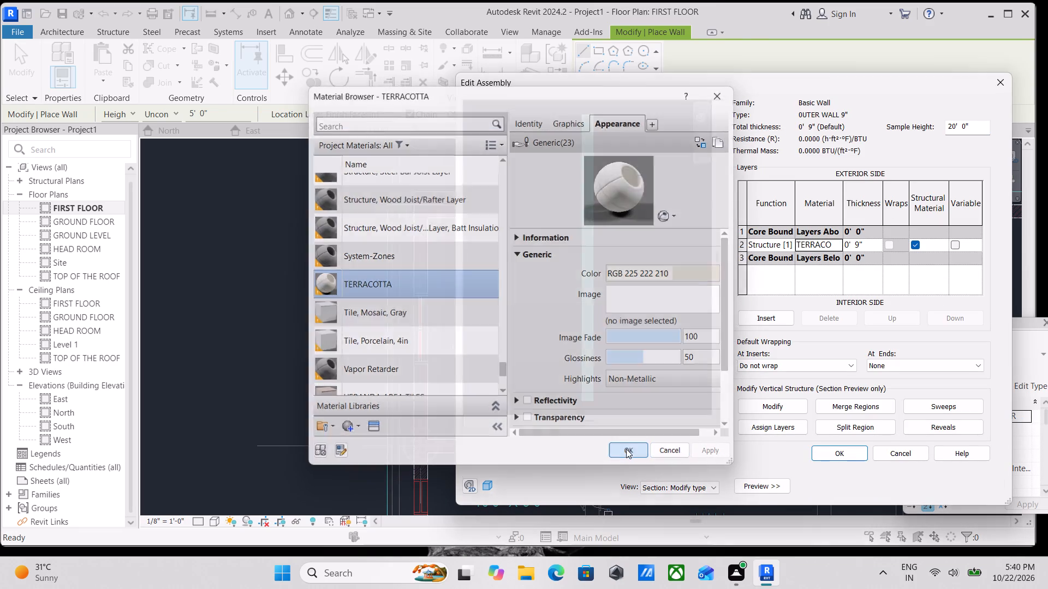
left_click(848, 453)
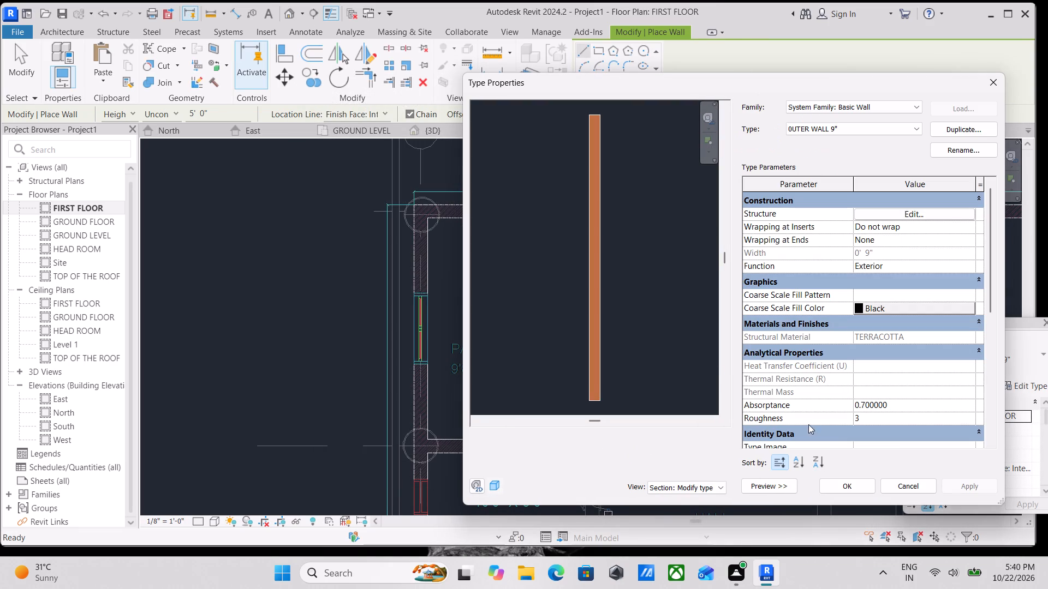
left_click(958, 489)
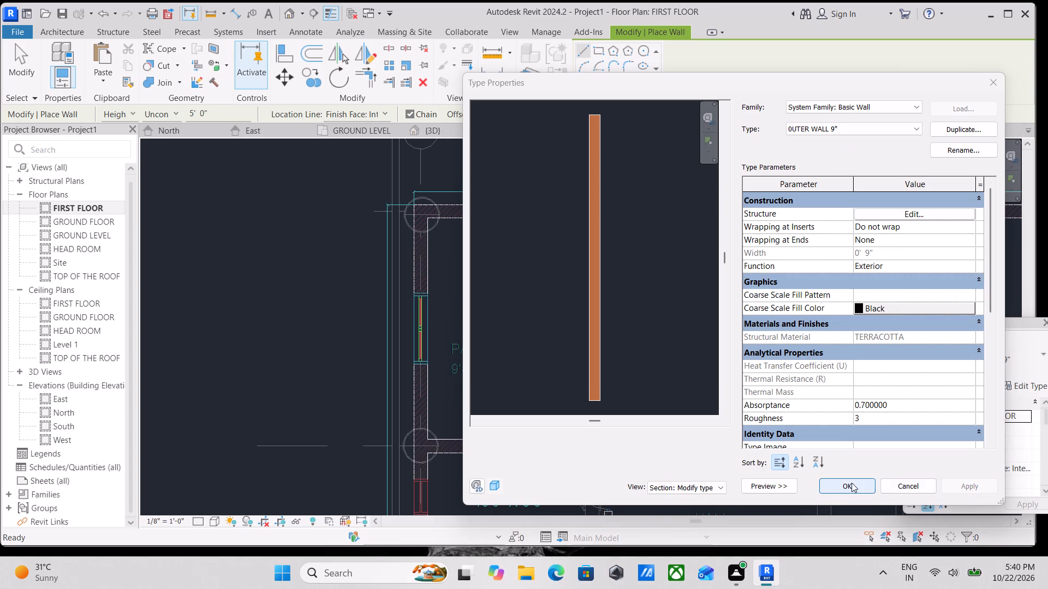
left_click(852, 483)
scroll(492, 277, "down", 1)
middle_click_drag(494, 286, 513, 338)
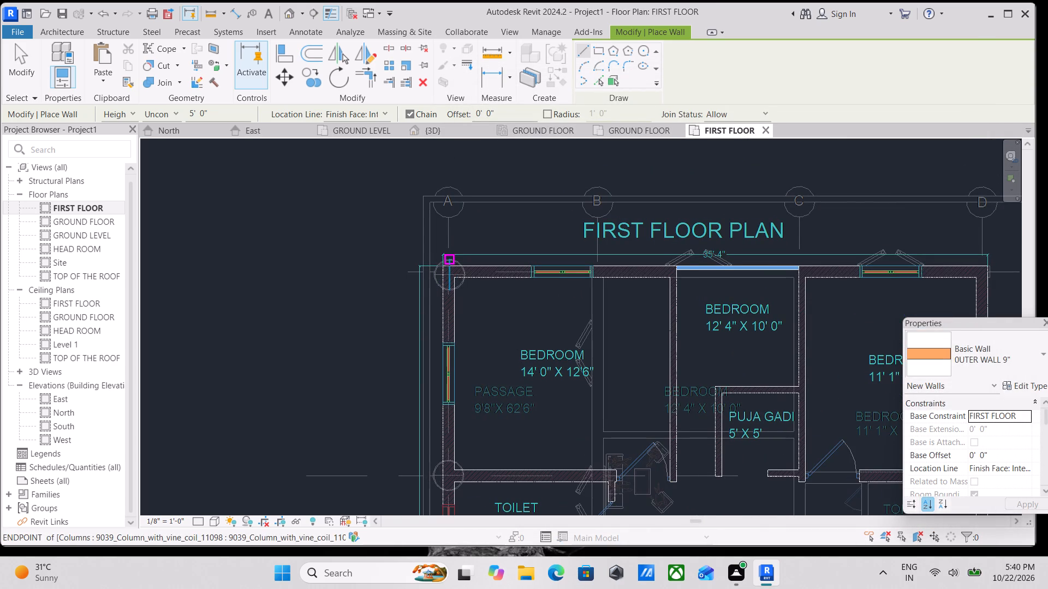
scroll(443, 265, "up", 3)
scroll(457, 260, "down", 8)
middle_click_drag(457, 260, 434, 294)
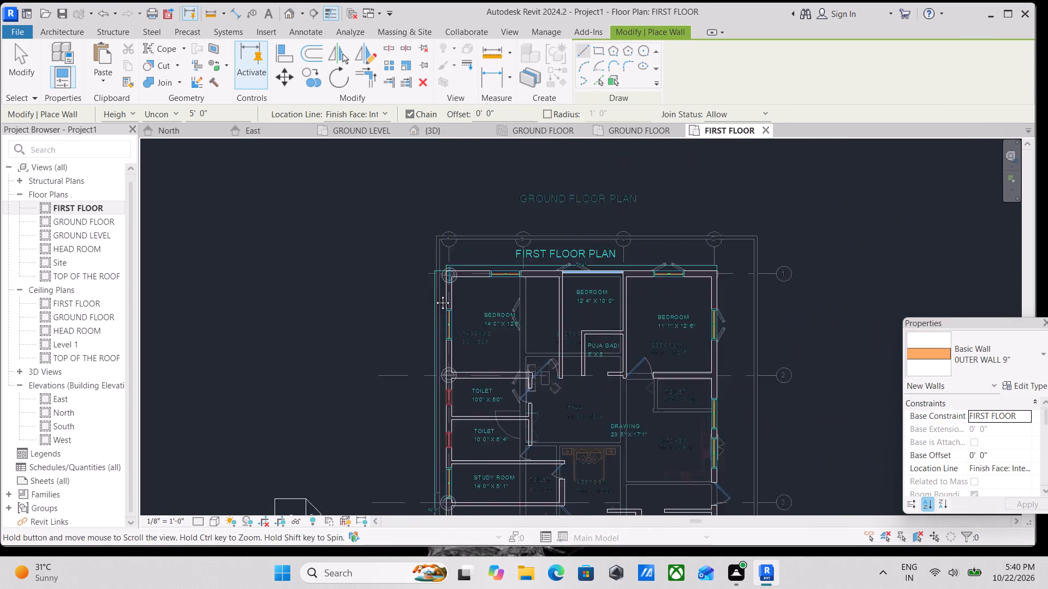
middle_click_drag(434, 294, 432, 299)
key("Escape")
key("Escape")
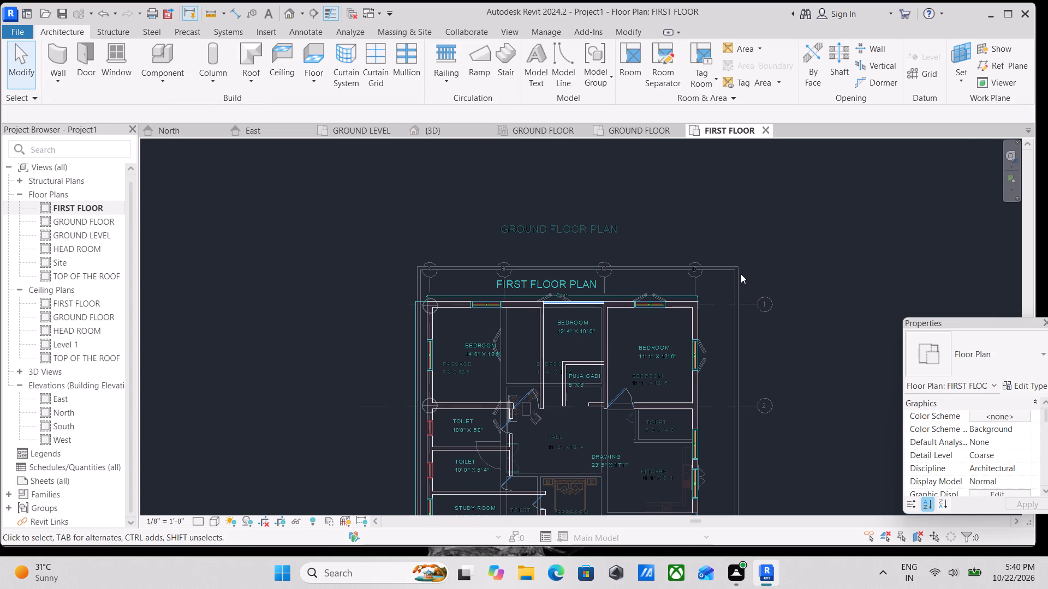
Set the FIRST FLOOR plan's underlay base level to None.
scroll(741, 274, "down", 2)
middle_click_drag(741, 274, 720, 226)
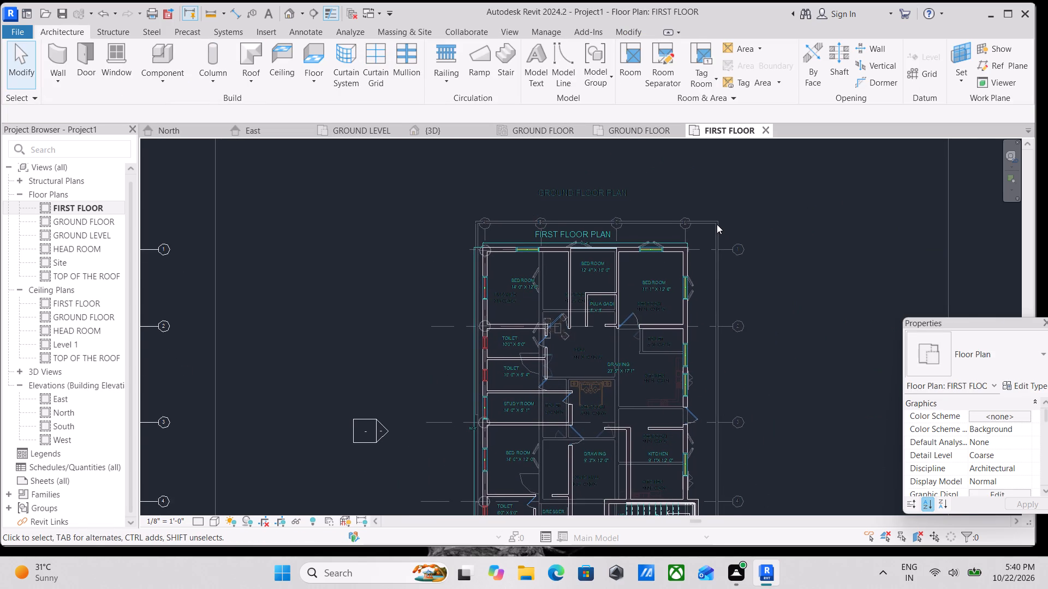
scroll(717, 224, "down", 1)
middle_click_drag(717, 224, 615, 195)
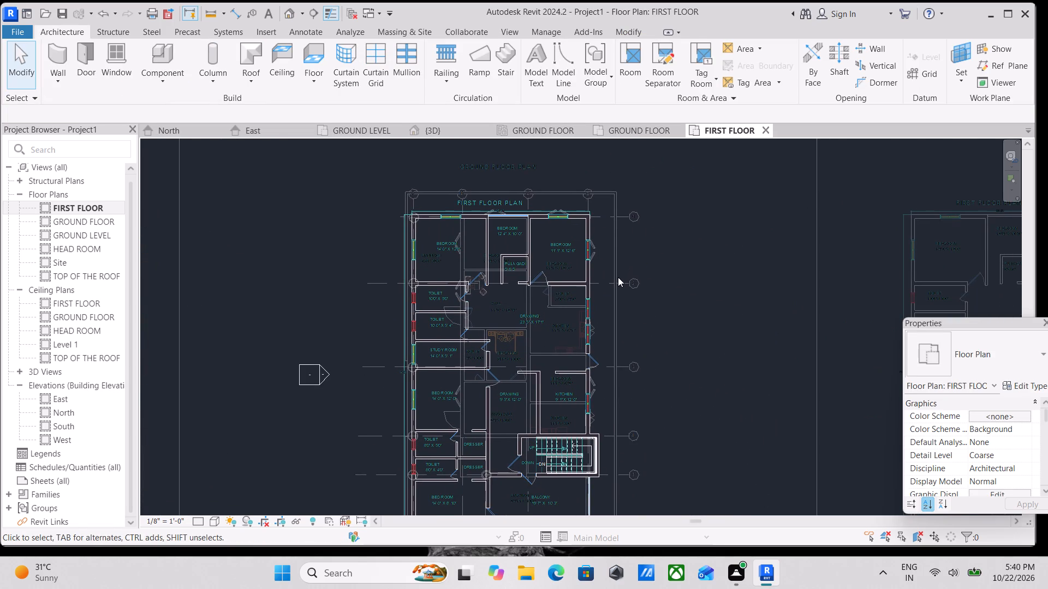
left_click(618, 277)
scroll(976, 408, "down", 3)
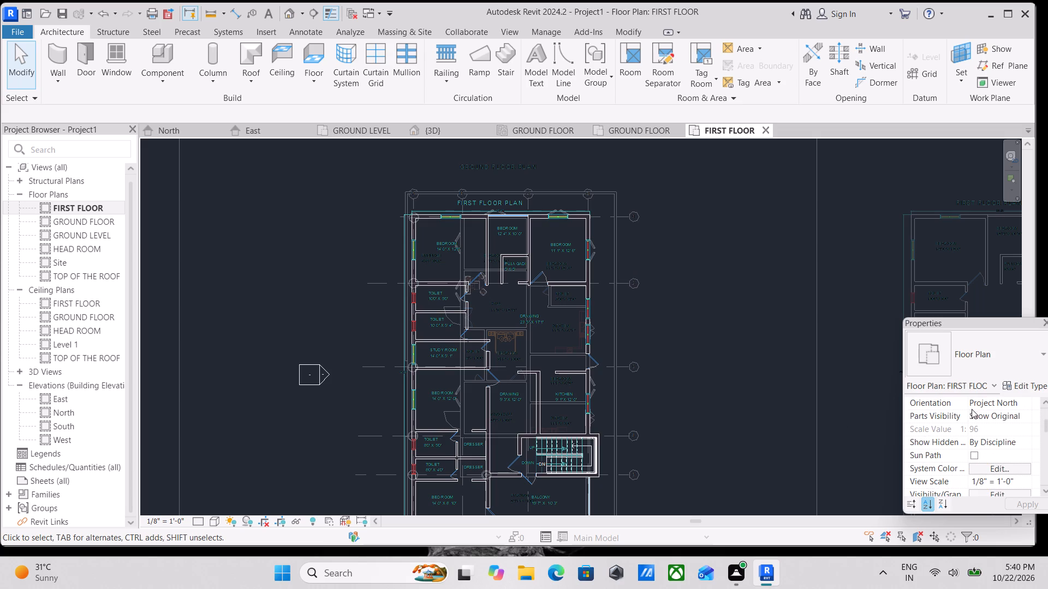
scroll(922, 393, "down", 1)
scroll(1022, 478, "down", 3)
scroll(1016, 441, "up", 1)
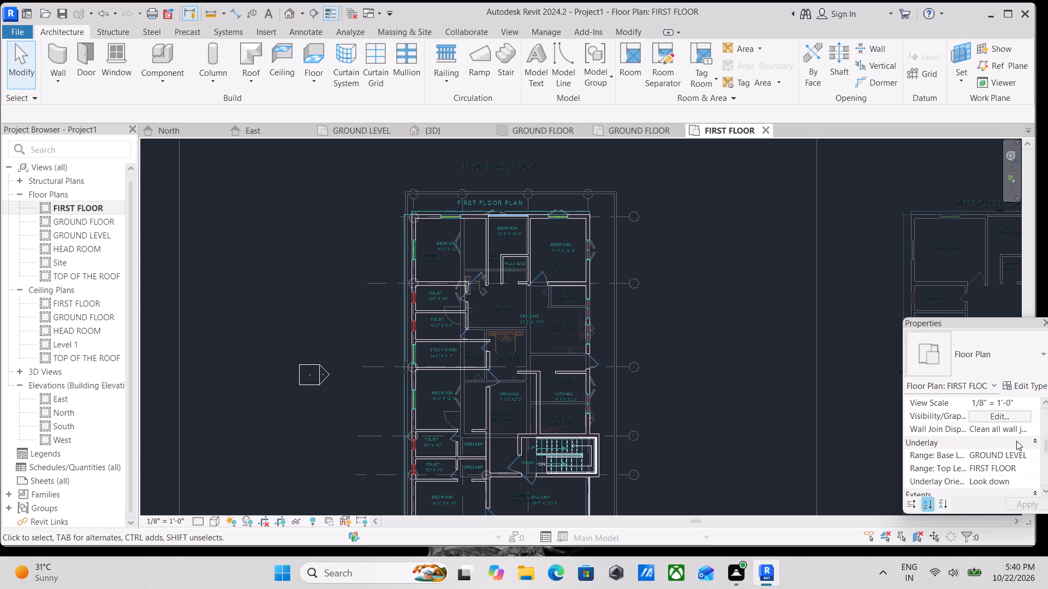
left_click(1021, 453)
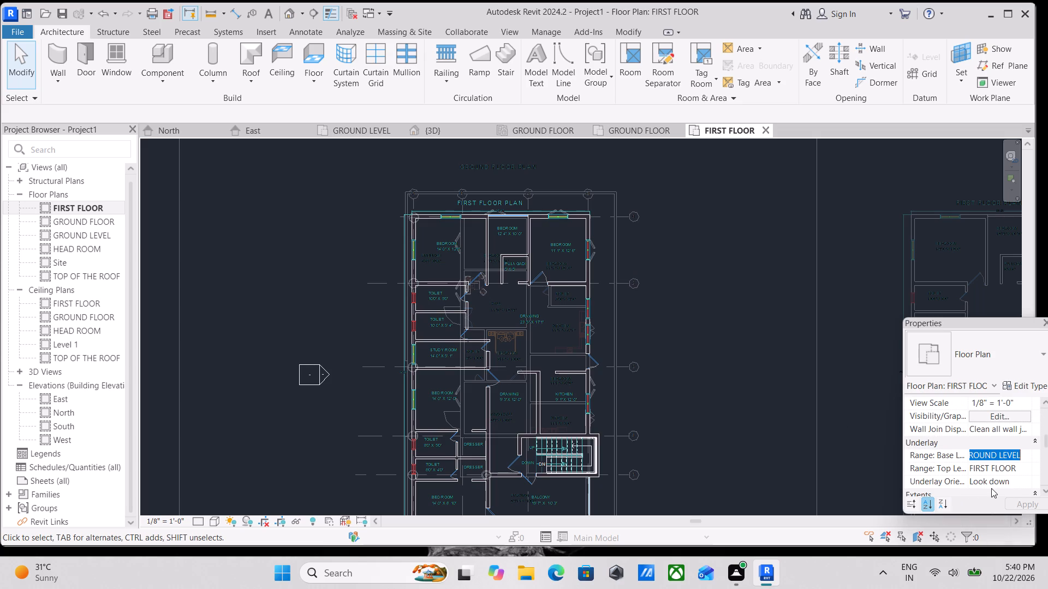
scroll(991, 488, "up", 3)
left_click(959, 468)
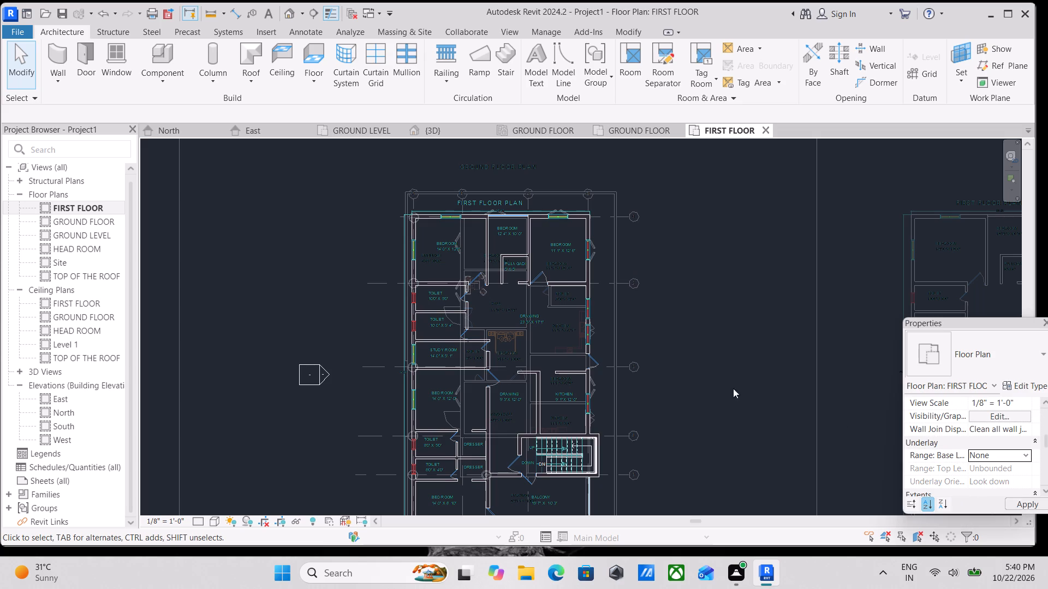
Draw an OUTER WALL 9" wall along the CAD plan's north edge, from the northwest corner to the blue line at the 12' 4" x 10' 0" bedroom.
scroll(467, 239, "up", 3)
middle_click_drag(463, 241, 519, 306)
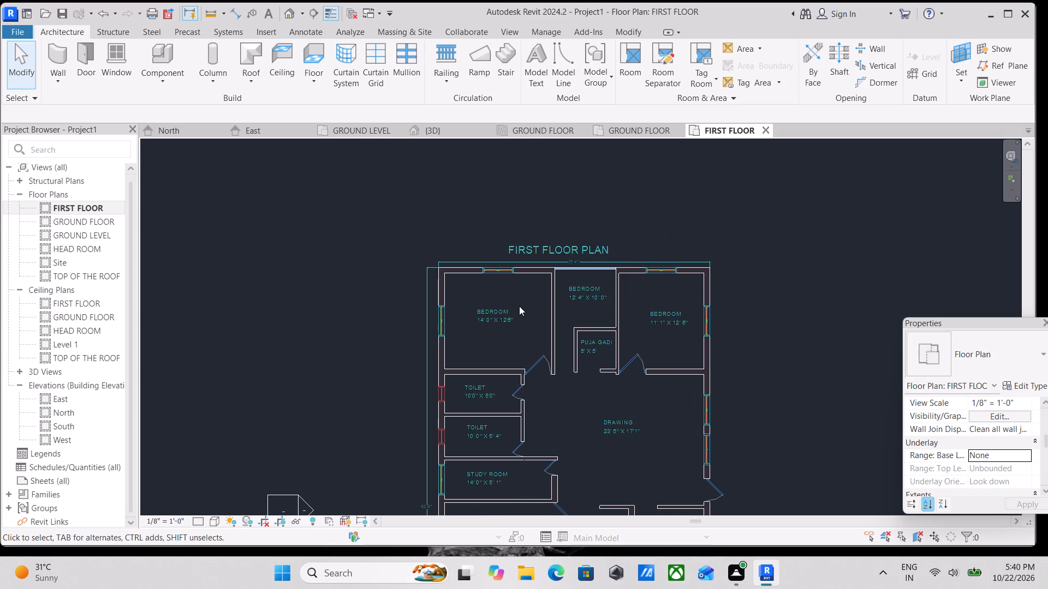
type("wa")
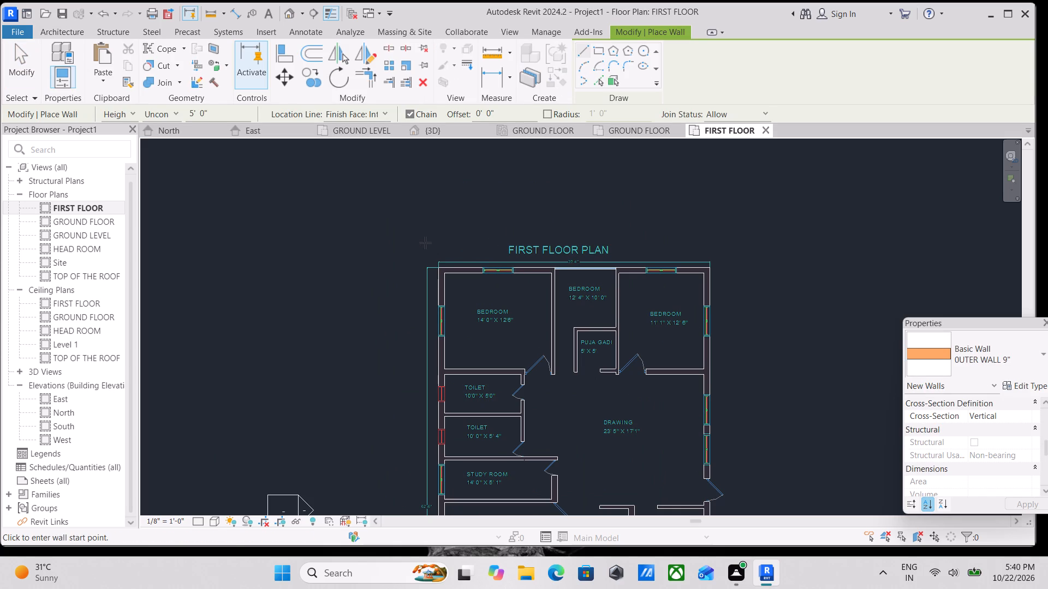
scroll(433, 255, "up", 3)
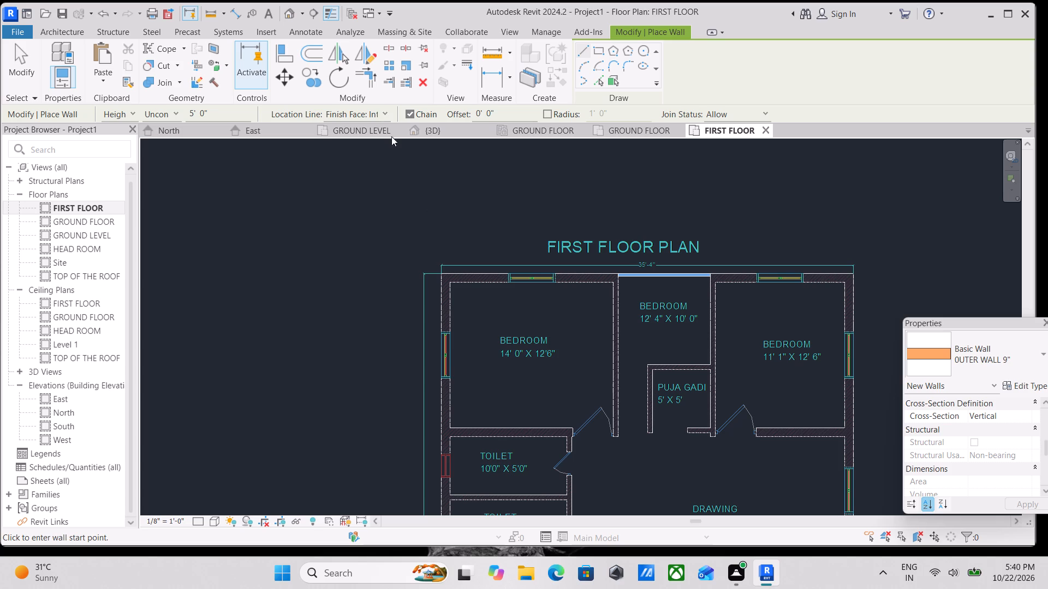
scroll(446, 277, "up", 7)
left_click(437, 270)
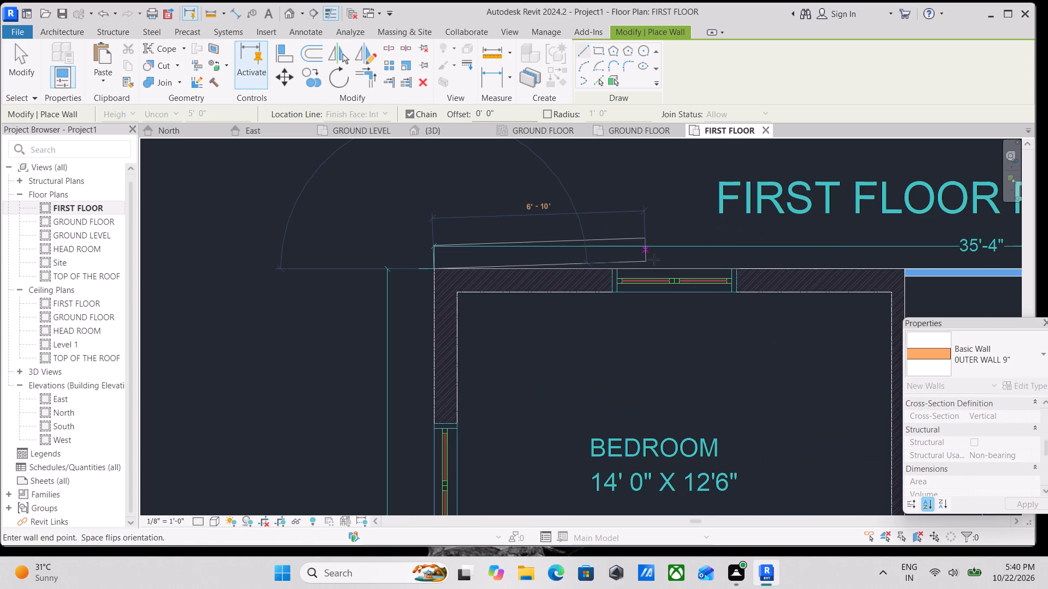
middle_click_drag(654, 260, 503, 267)
key("space")
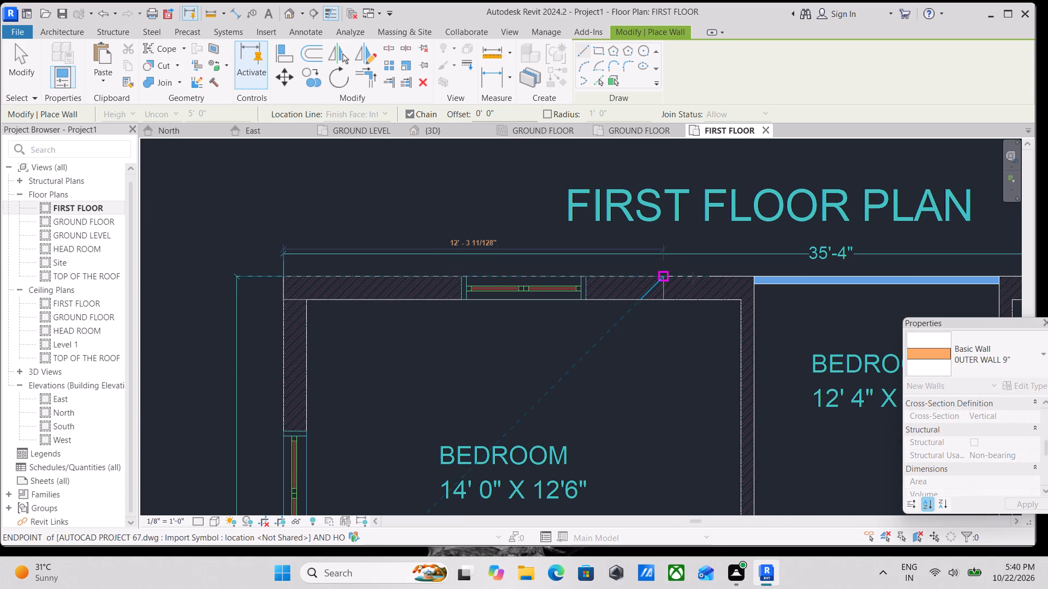
middle_click_drag(693, 278, 353, 248)
scroll(399, 255, "up", 2)
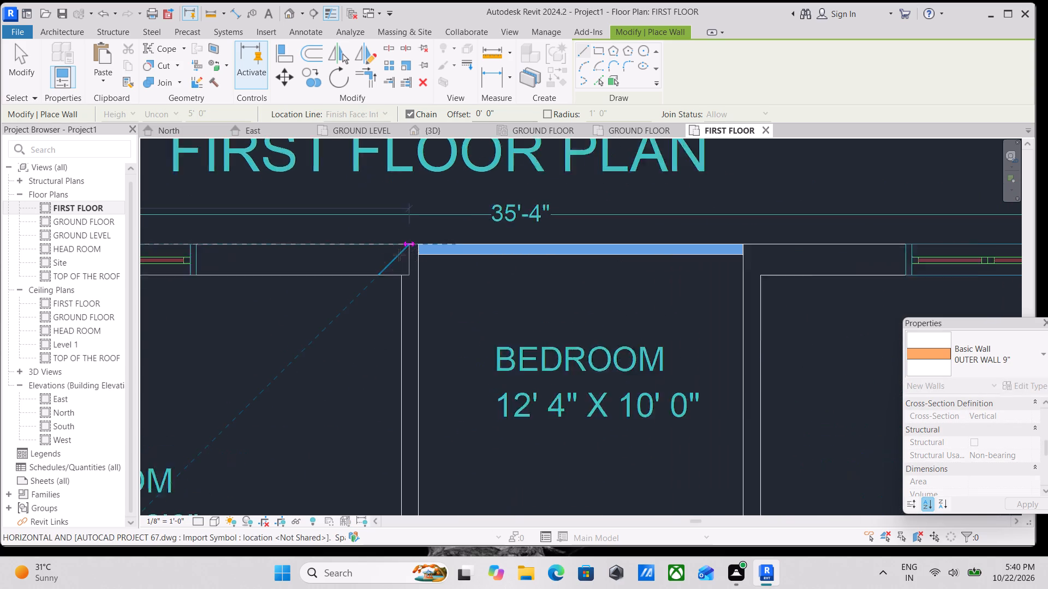
scroll(399, 255, "up", 1)
left_click(420, 245)
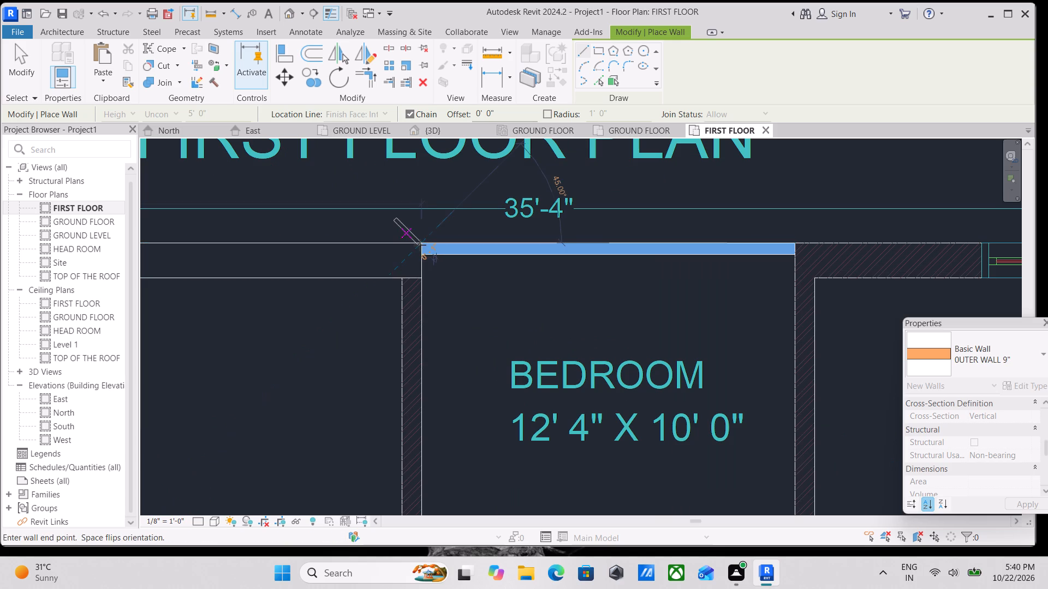
scroll(420, 245, "down", 4)
middle_click_drag(349, 294, 599, 253)
scroll(349, 293, "down", 1)
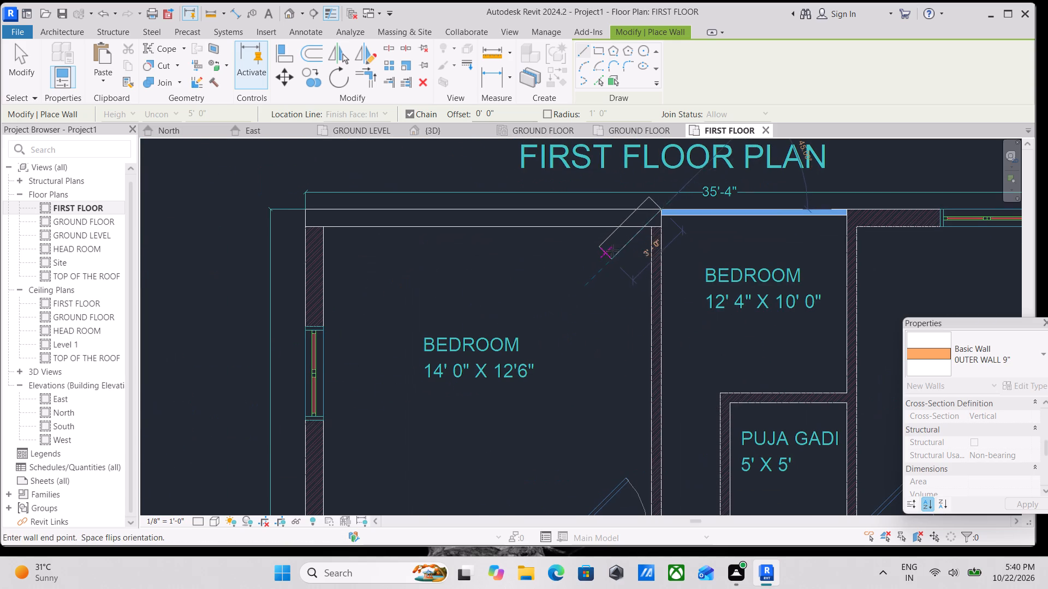
key("Escape")
Draw the OUTER WALL 9" wall down the west side, from the north wall's west end to the CAD plan's southwest corner.
scroll(301, 225, "up", 2)
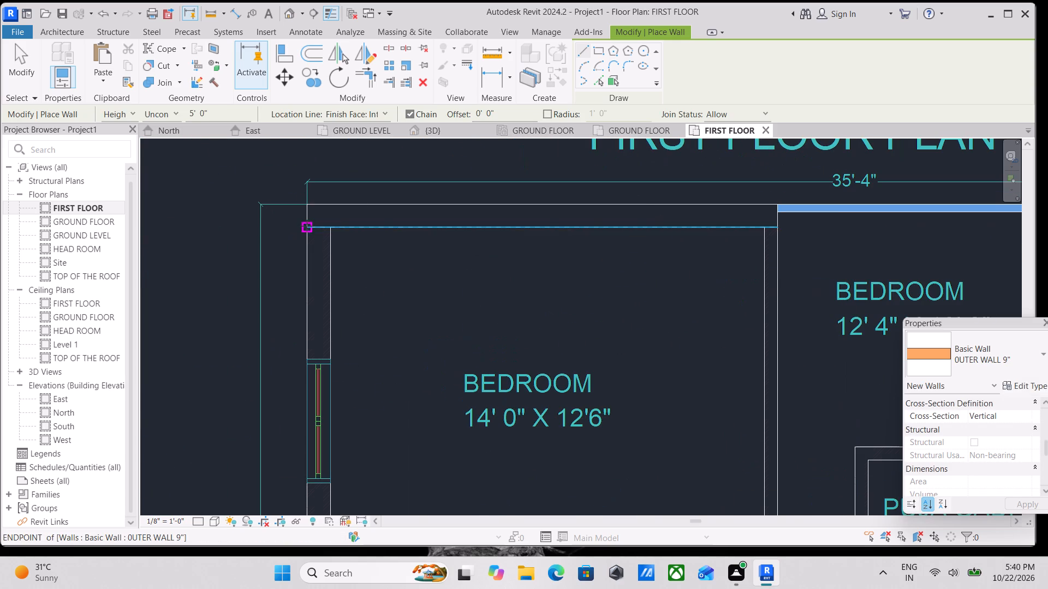
left_click(310, 227)
middle_click_drag(309, 324, 337, 54)
scroll(366, 304, "down", 3)
middle_click_drag(366, 304, 373, 82)
middle_click_drag(337, 319, 407, 103)
scroll(398, 341, "down", 2)
middle_click_drag(397, 342, 450, 93)
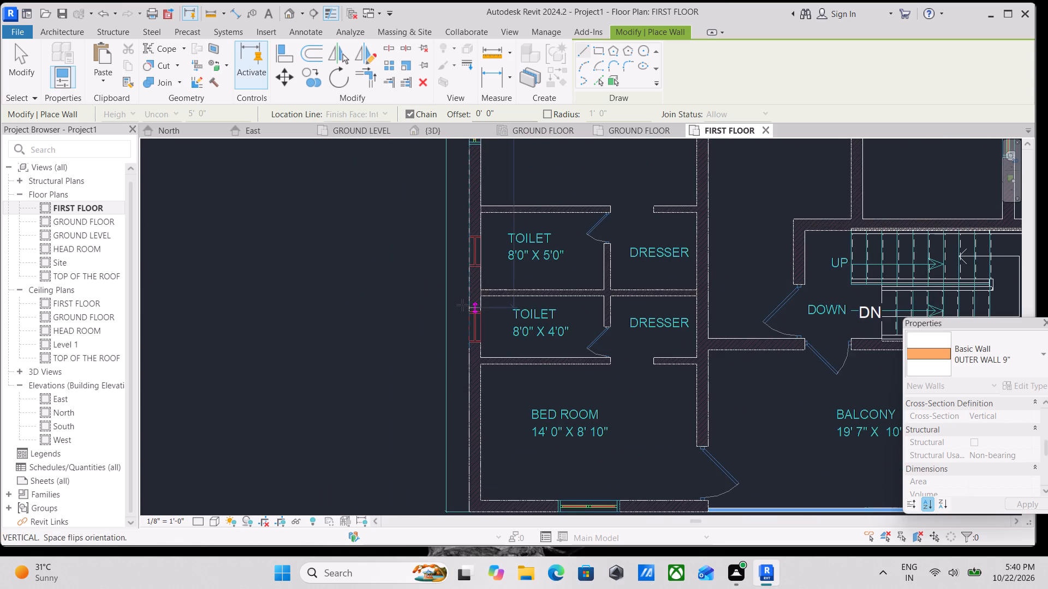
middle_click_drag(462, 305, 479, 43)
scroll(492, 236, "up", 2)
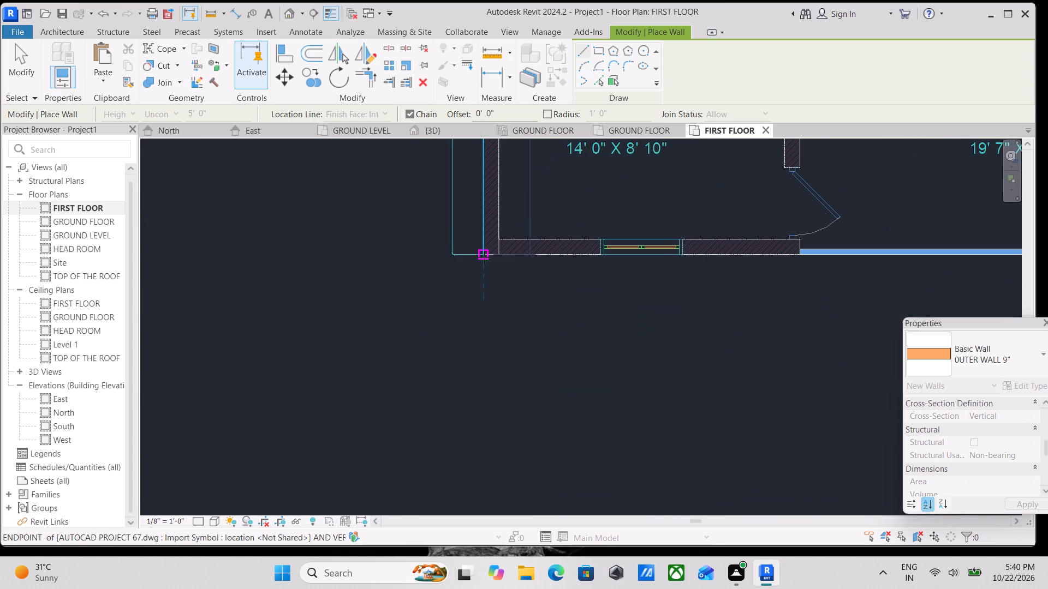
left_click(484, 257)
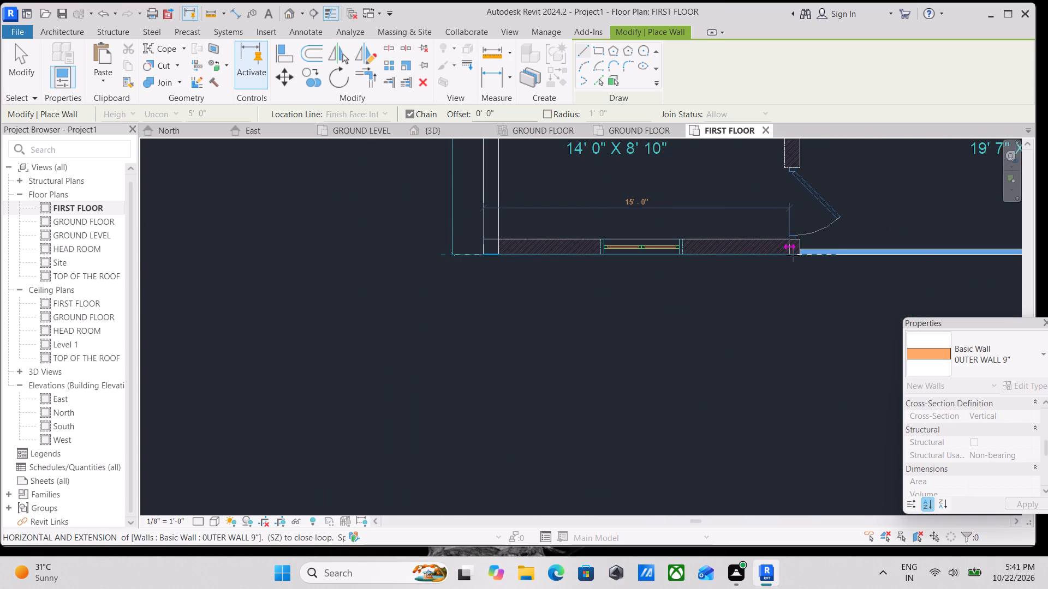
Draw the OUTER WALL 9" wall about 15' 6" along the south edge, from the southwest corner to the balcony's blue line.
scroll(800, 255, "up", 3)
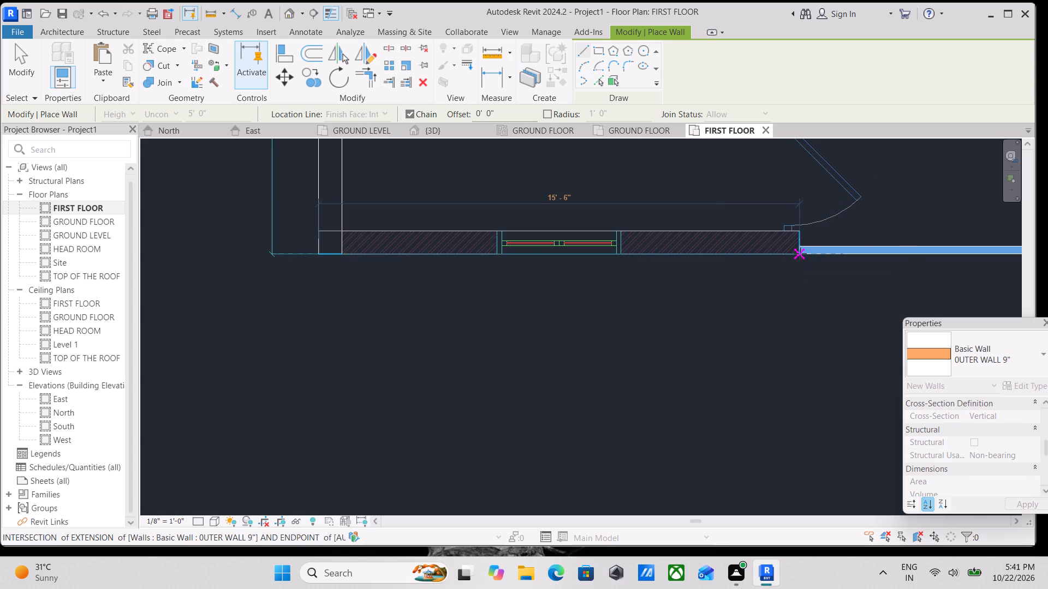
left_click(800, 254)
scroll(800, 254, "down", 1)
middle_click_drag(800, 254, 686, 325)
scroll(683, 327, "down", 4)
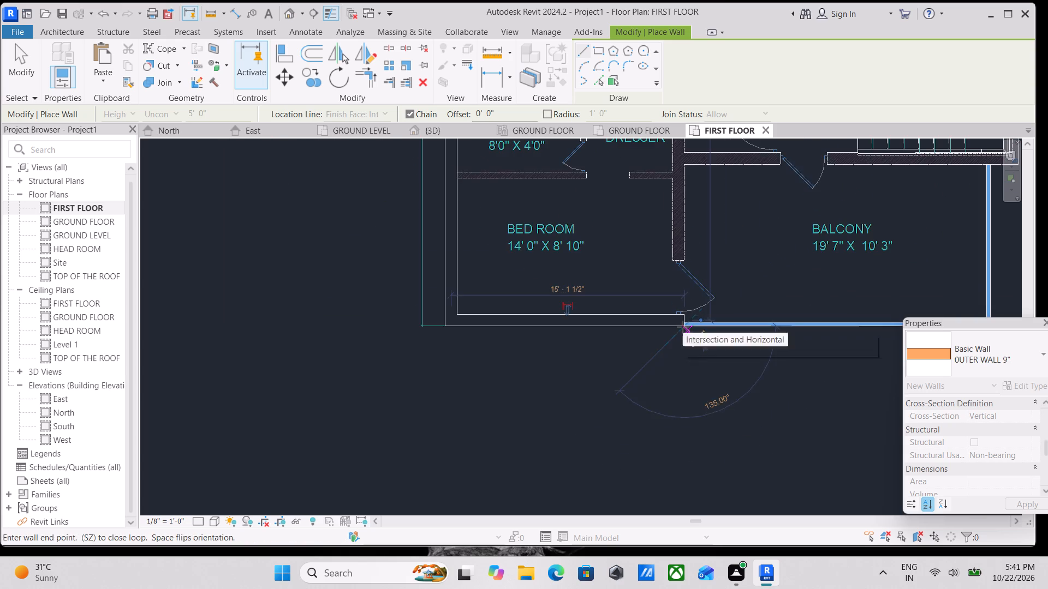
key("Escape")
Draw a 12' 3" wall along the north edge from the blue line to the northeast corner, flipped to the inside of the 11' 1" x 12' 6" bedroom.
scroll(683, 327, "down", 4)
middle_click_drag(560, 267, 485, 327)
scroll(529, 296, "down", 2)
middle_click_drag(534, 294, 332, 316)
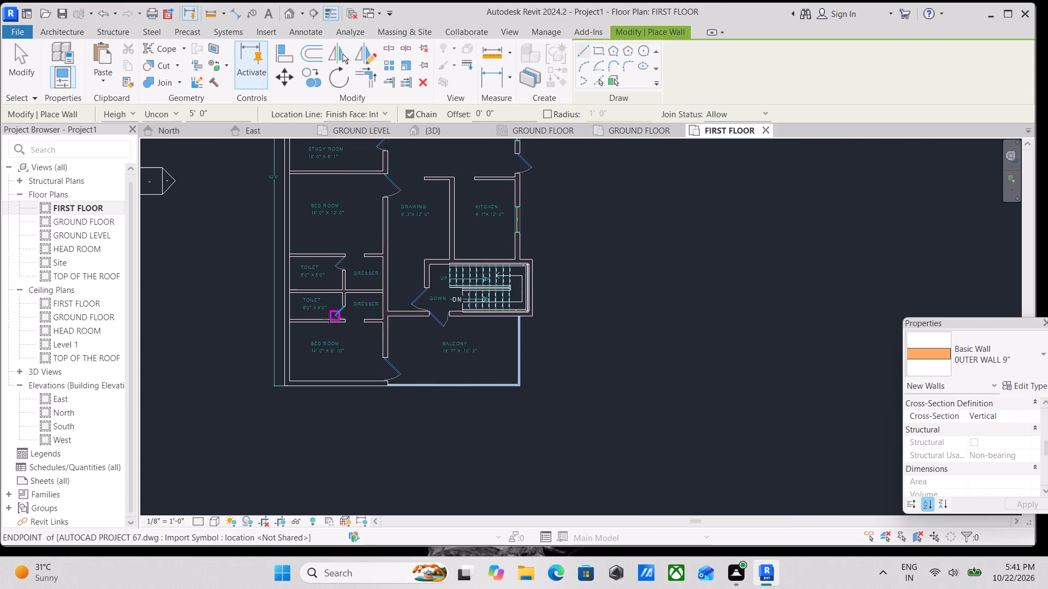
scroll(350, 281, "up", 3)
middle_click_drag(351, 235, 313, 344)
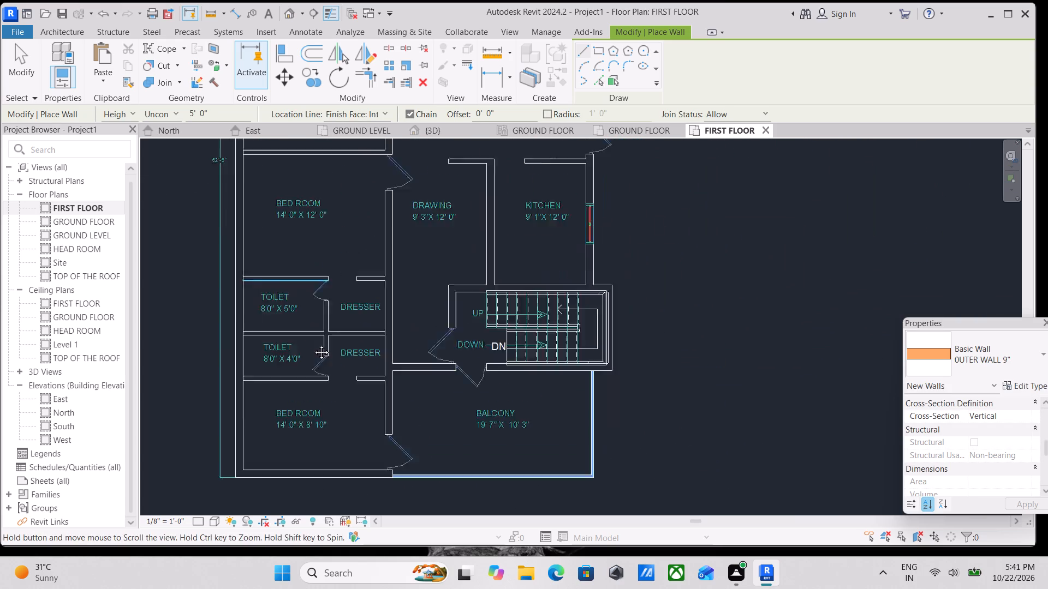
middle_click_drag(313, 344, 303, 388)
scroll(356, 289, "down", 3)
middle_click_drag(356, 289, 367, 340)
middle_click_drag(326, 254, 261, 344)
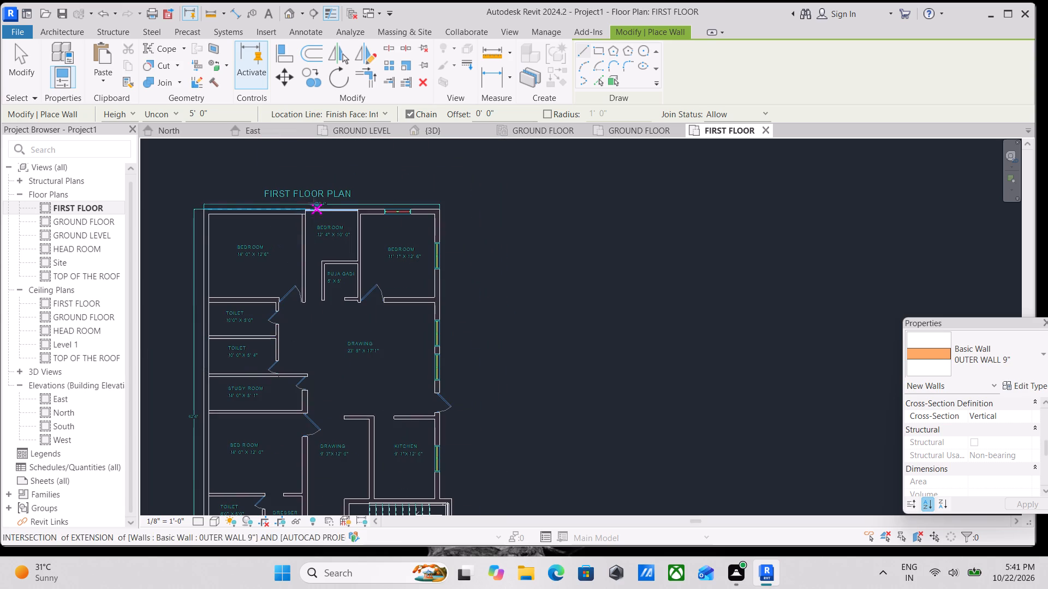
scroll(314, 202, "up", 10)
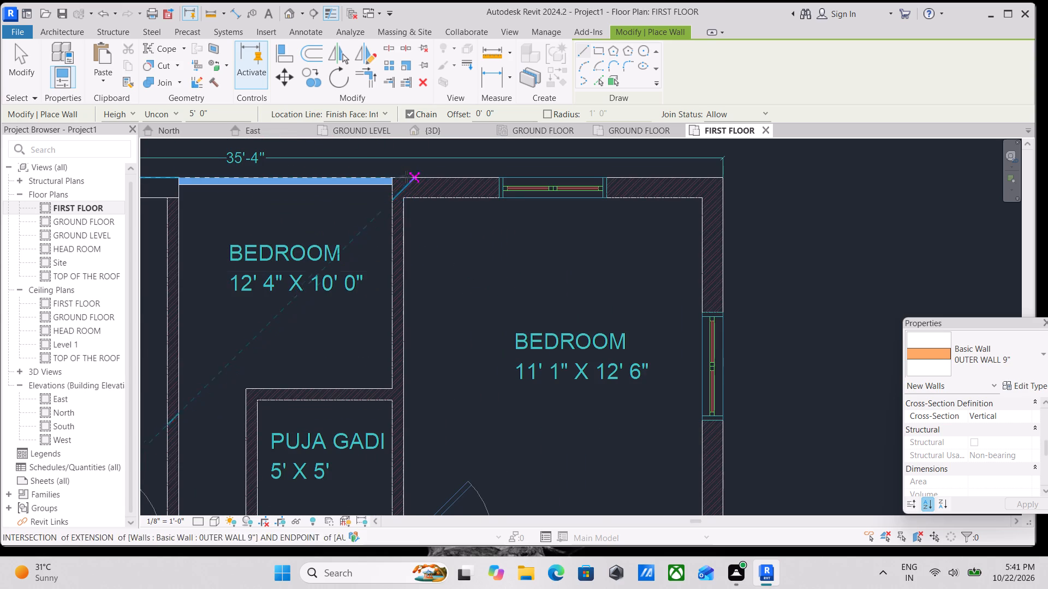
left_click(389, 179)
middle_click_drag(515, 175, 416, 191)
key("space")
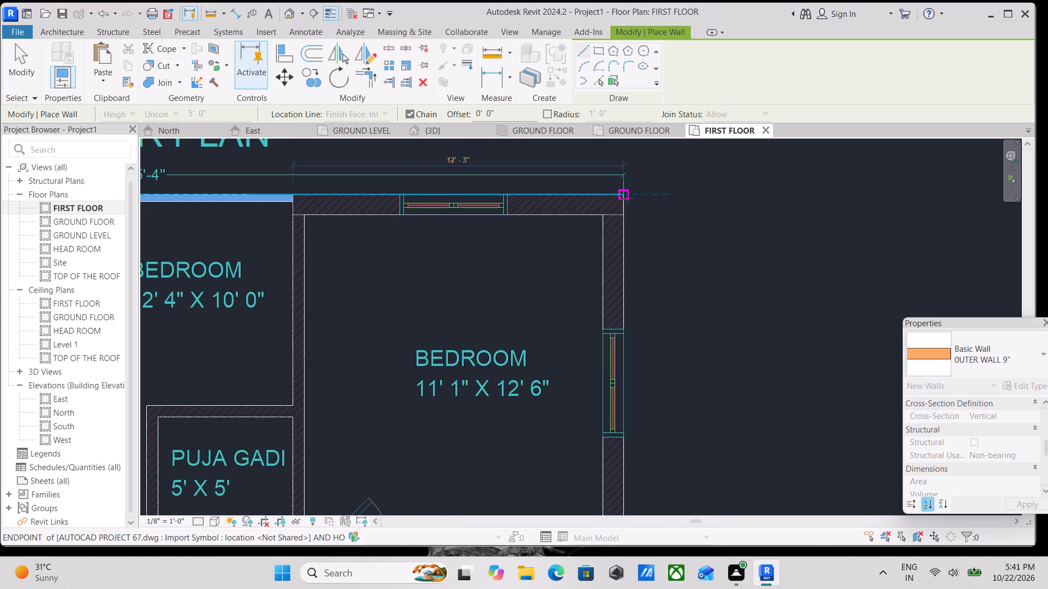
left_click(627, 199)
Continue the outer wall down the east side, from the northeast corner to the north edge of the staircase.
scroll(627, 310, "down", 1)
middle_click_drag(627, 310, 606, 150)
scroll(618, 267, "down", 3)
middle_click_drag(617, 268, 612, 179)
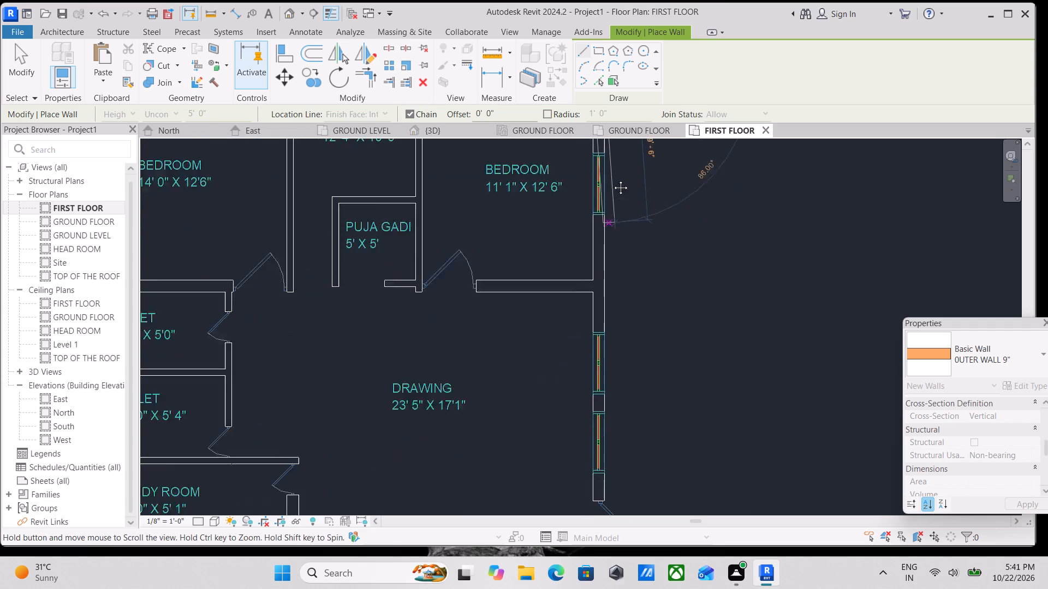
middle_click_drag(612, 179, 612, 142)
scroll(610, 310, "down", 2)
middle_click_drag(610, 315, 592, 142)
middle_click_drag(596, 345, 560, 236)
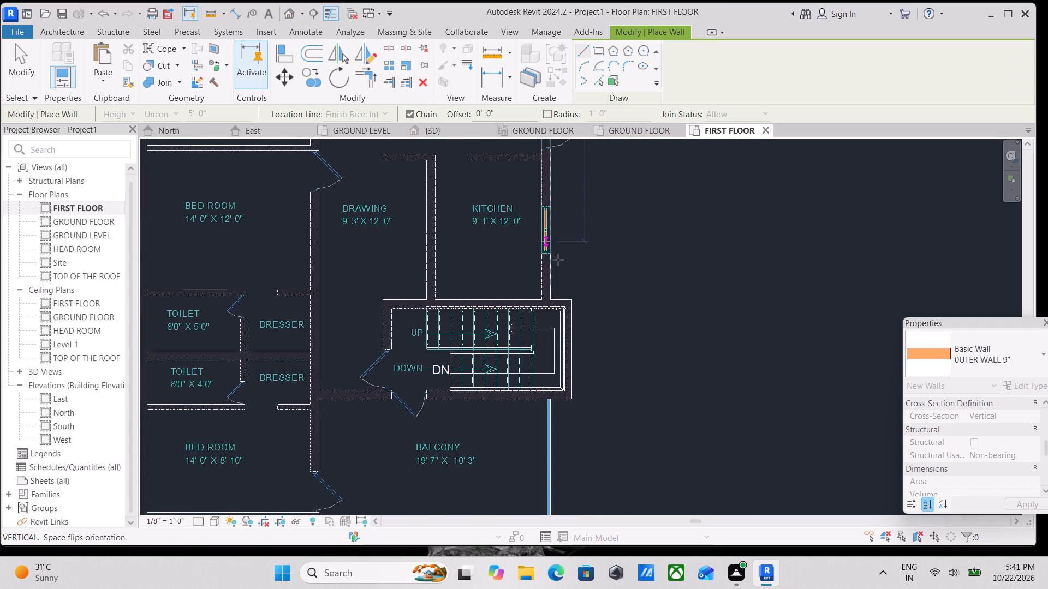
scroll(551, 297, "up", 2)
left_click(551, 297)
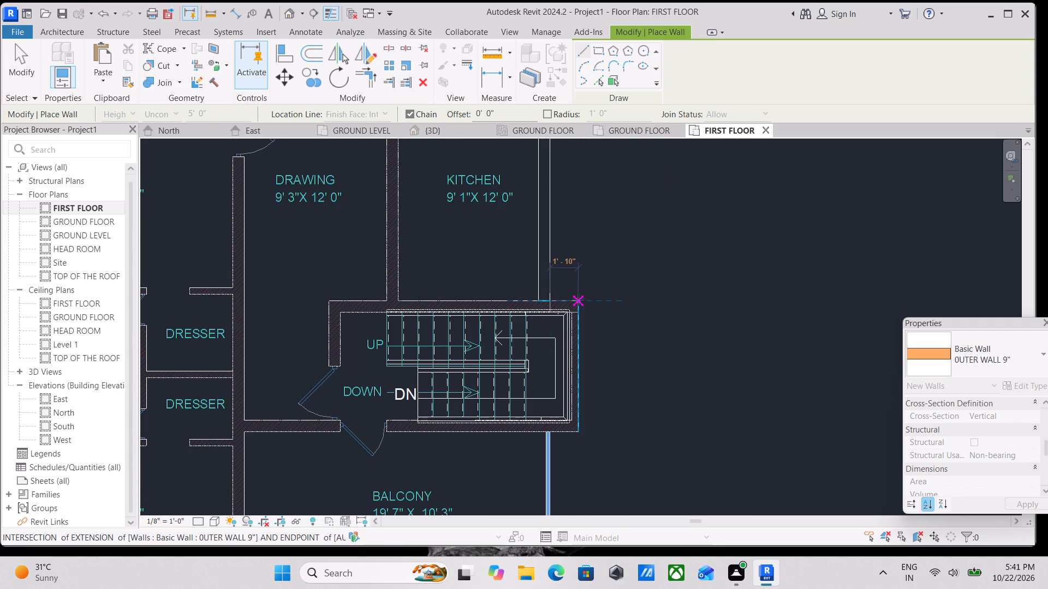
Extend the wall to the staircase's northeast corner, then flip it and run it 16' 2" west along the staircase's north edge.
scroll(578, 299, "up", 3)
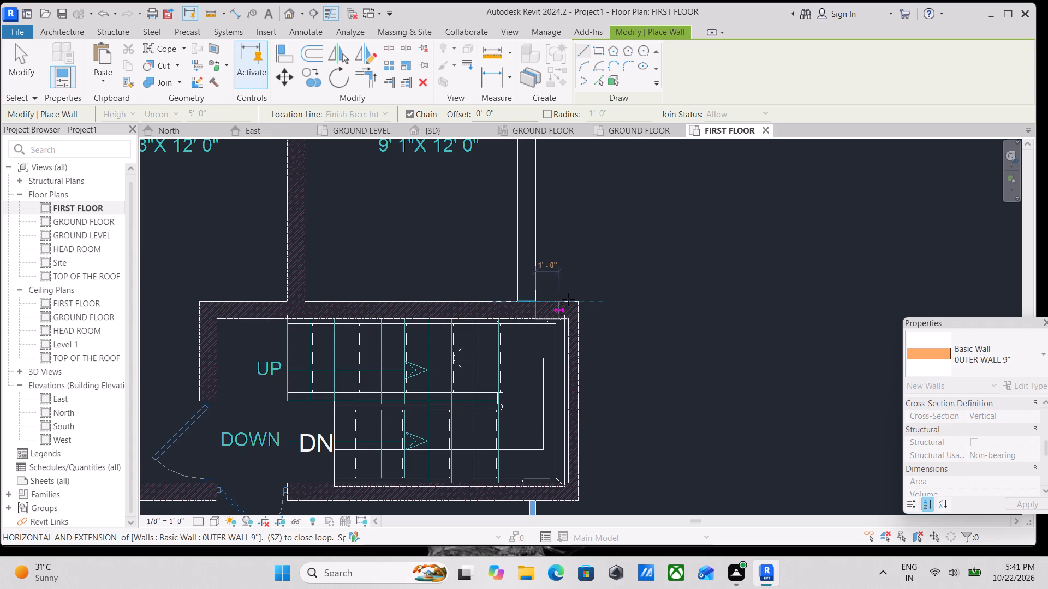
left_click(574, 299)
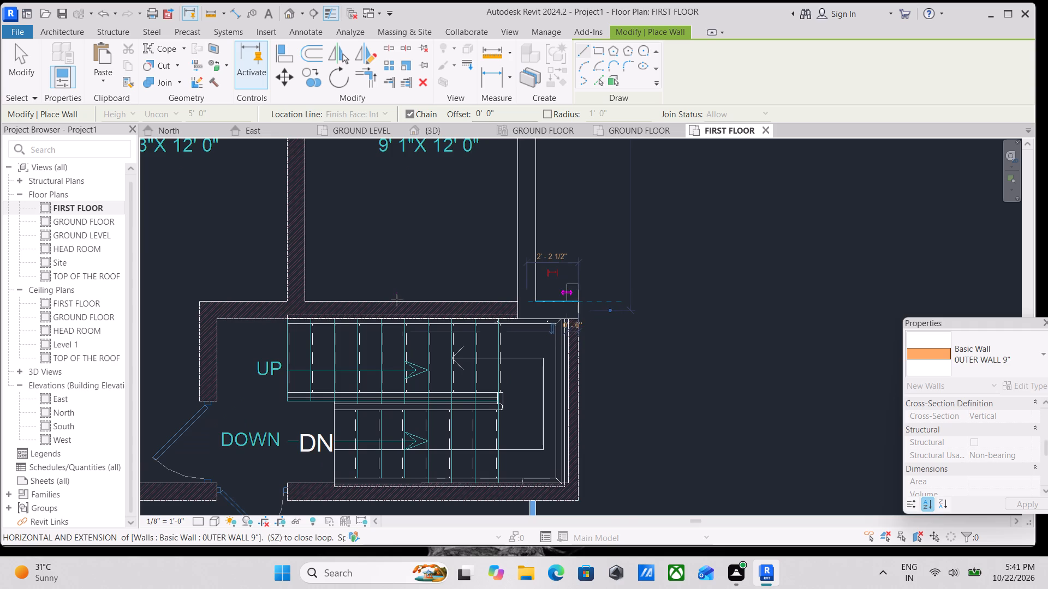
middle_click_drag(397, 300, 489, 300)
key("space")
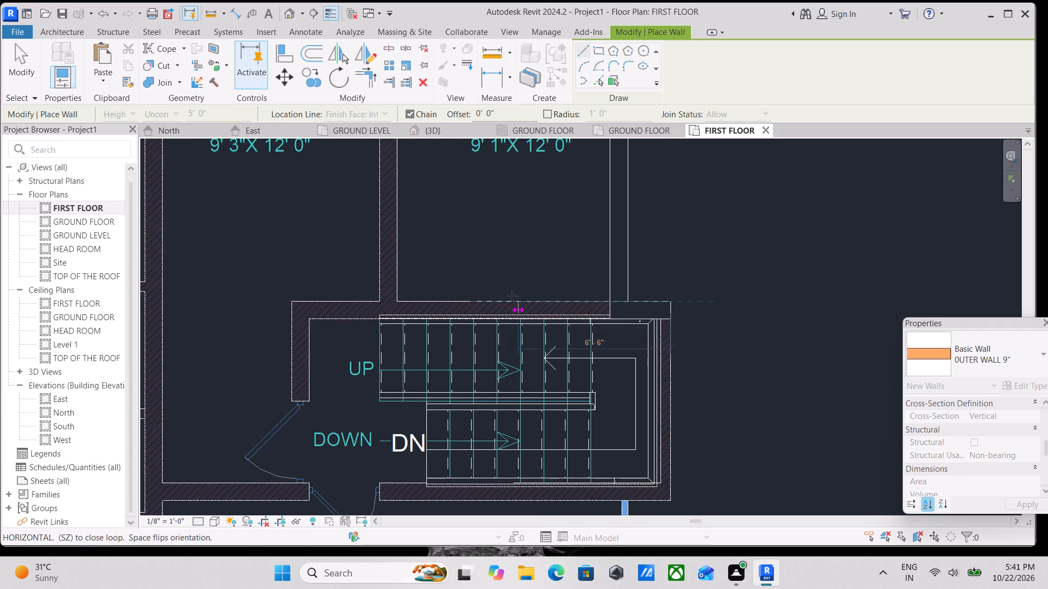
left_click(291, 304)
Draw the staircase's west wall 7' 9" south from its northwest corner, across the door opening to the balcony-side wall.
scroll(291, 333, "down", 1)
middle_click_drag(291, 333, 346, 291)
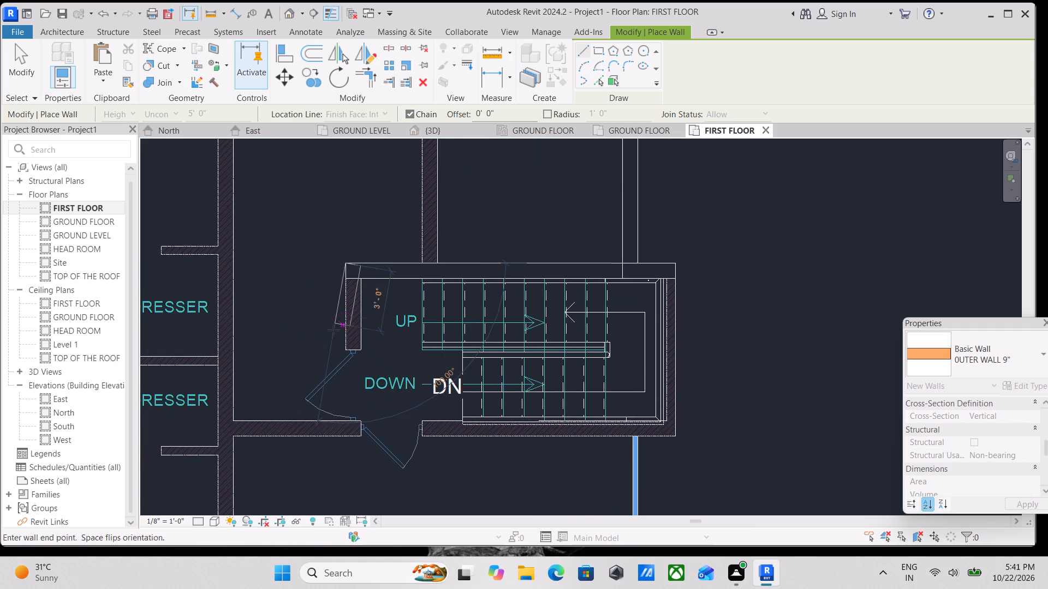
scroll(349, 332, "up", 2)
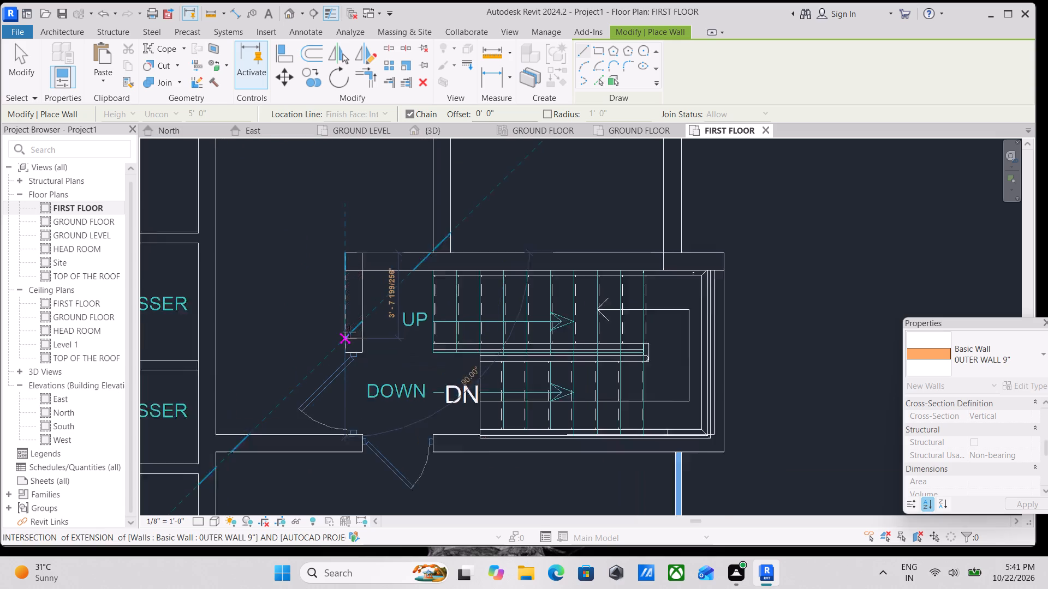
middle_click_drag(350, 404, 348, 362)
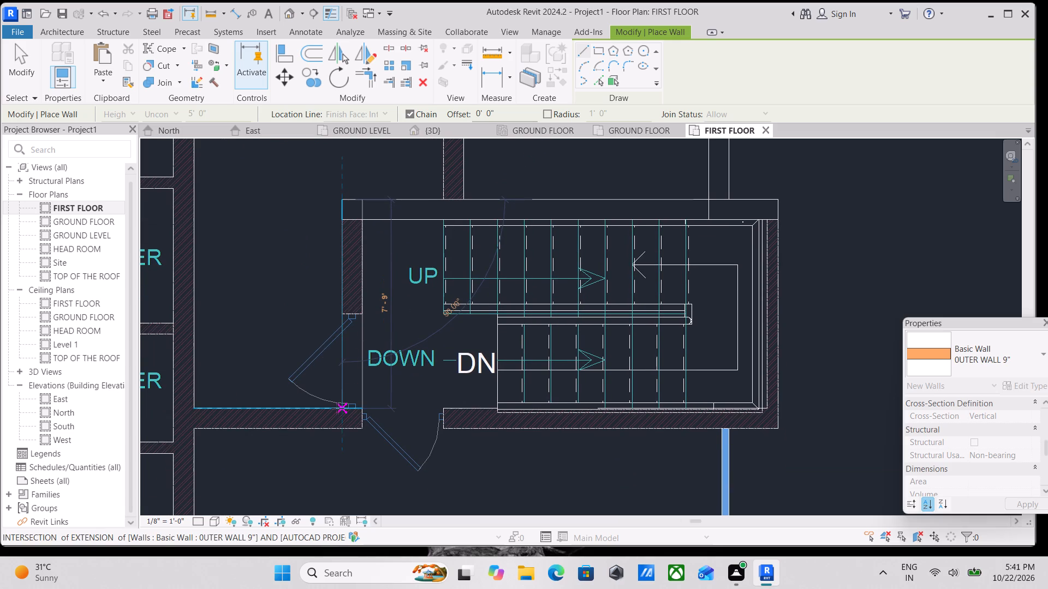
left_click(337, 408)
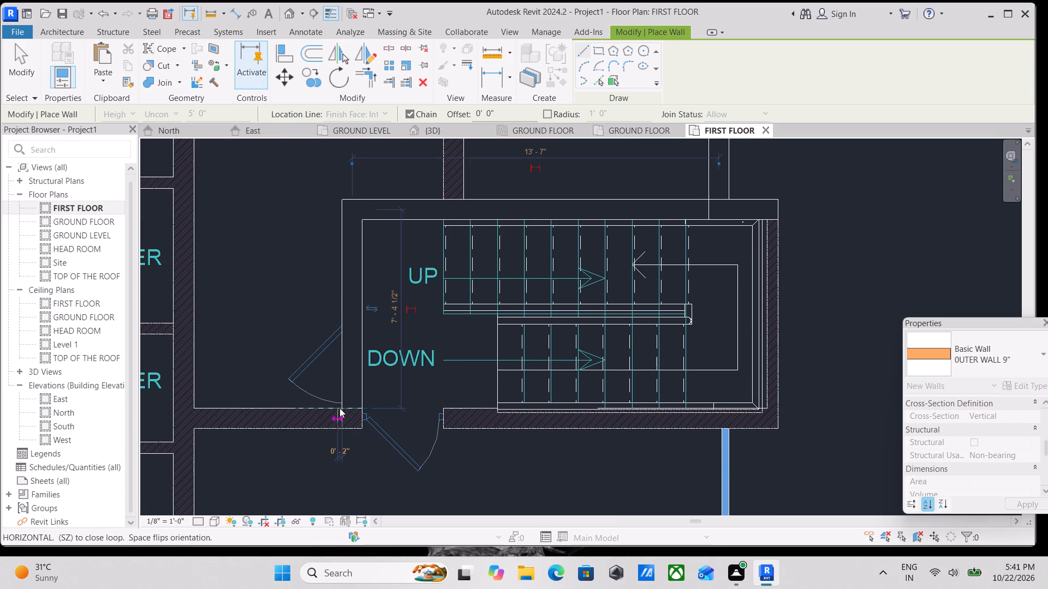
key("Escape")
Draw the wall between the drawing area and balcony, from the staircase's west wall to the bedrooms' east wall line.
left_click(361, 406)
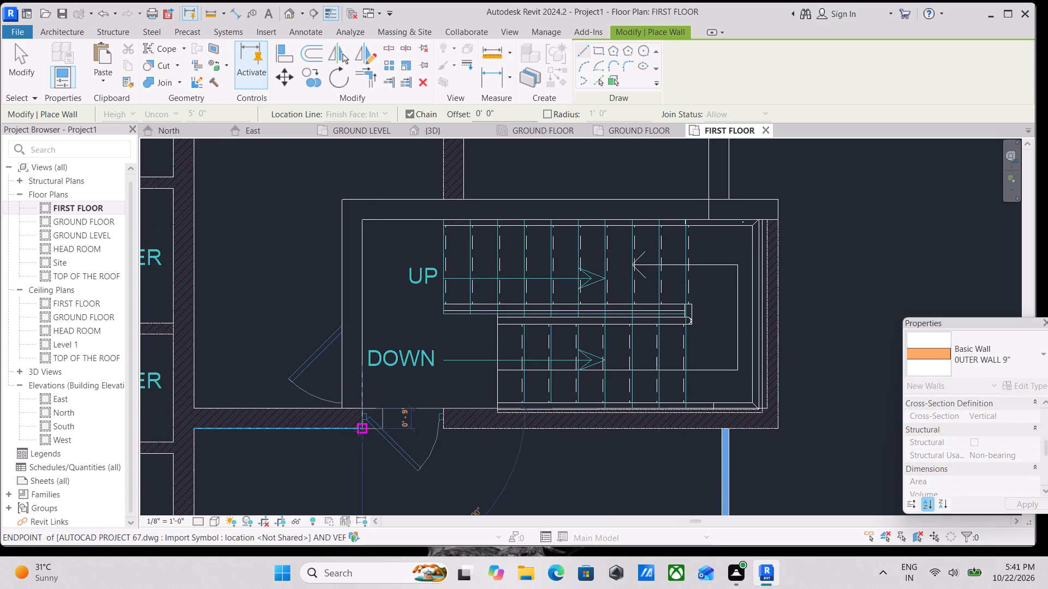
middle_click_drag(242, 402, 437, 374)
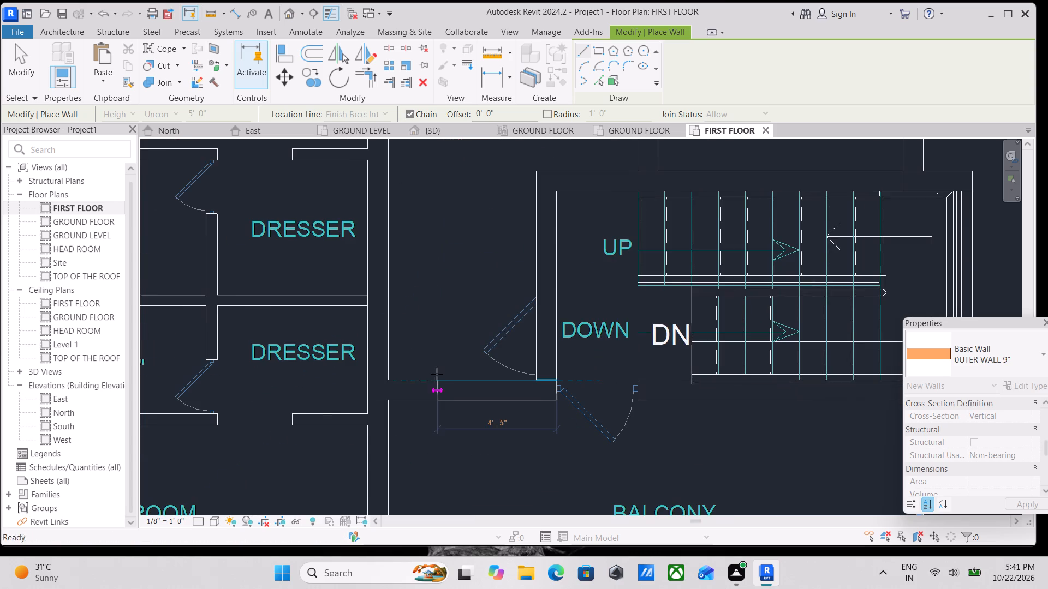
left_click(389, 381)
scroll(389, 381, "down", 1)
middle_click_drag(389, 381, 460, 400)
key("Escape")
Draw the 9" wall north along the east side of the bedrooms and dressers, from the south wall's east end to the study room's northeast corner.
scroll(460, 400, "down", 7)
middle_click_drag(471, 364, 471, 384)
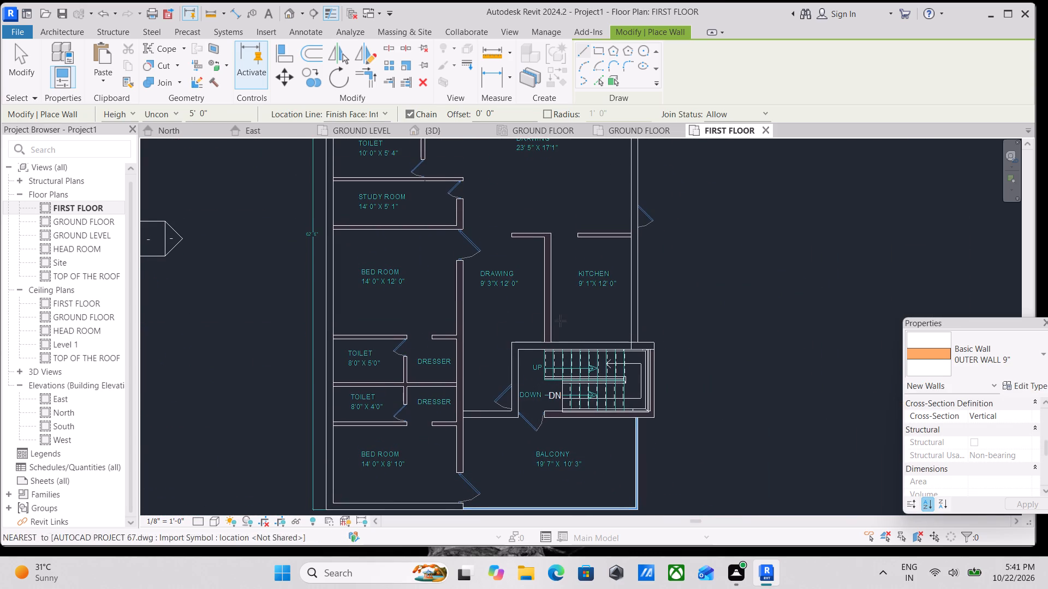
scroll(560, 321, "up", 6)
scroll(342, 294, "down", 2)
middle_click_drag(342, 294, 538, 251)
scroll(538, 251, "down", 3)
middle_click_drag(541, 279, 541, 279)
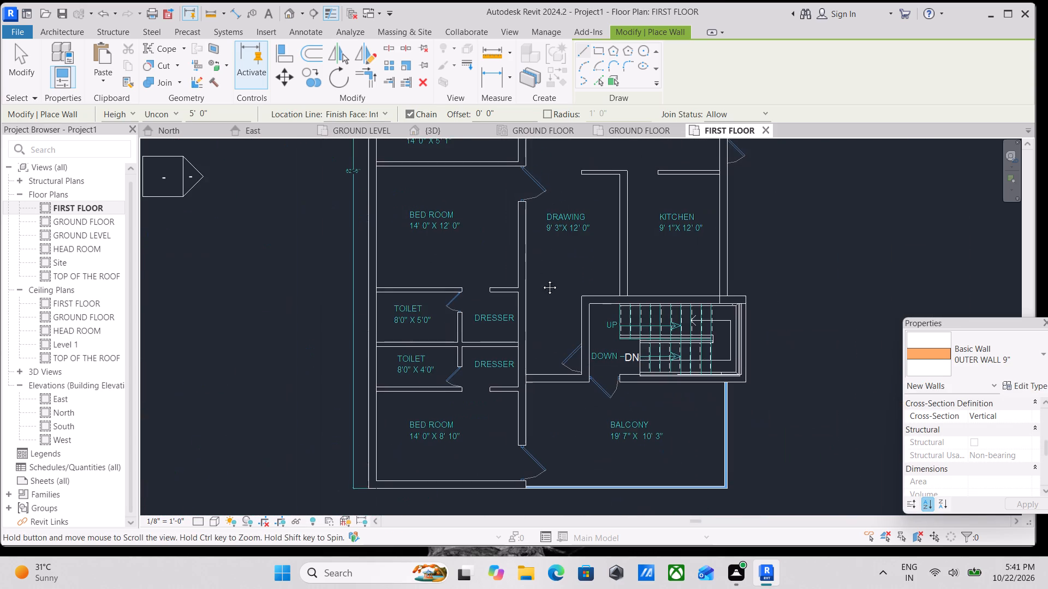
middle_click_drag(541, 279, 555, 240)
scroll(532, 396, "up", 5)
scroll(545, 426, "down", 1)
middle_click_drag(545, 425, 544, 358)
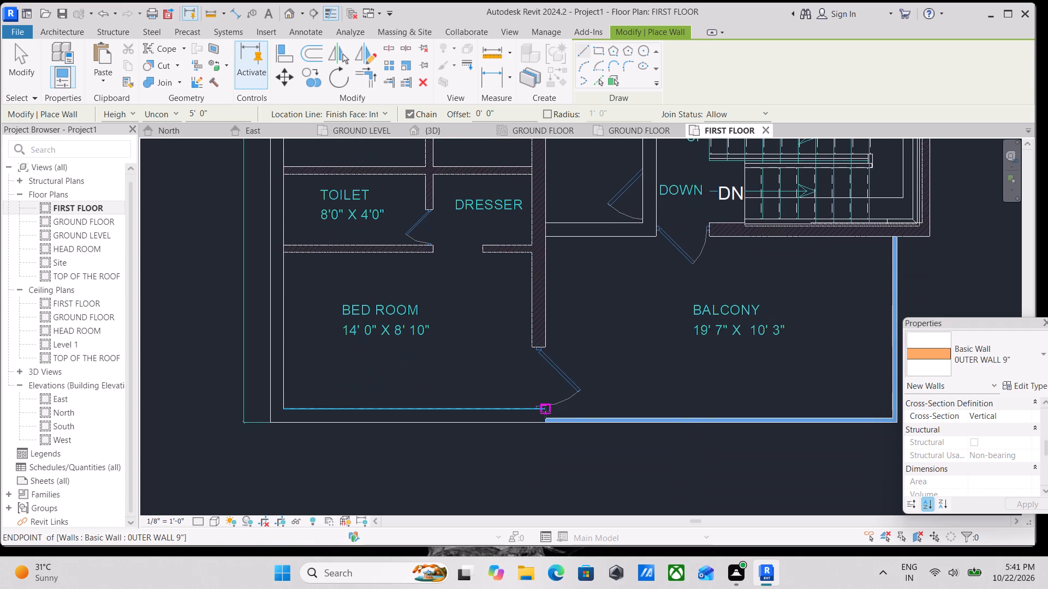
left_click(546, 407)
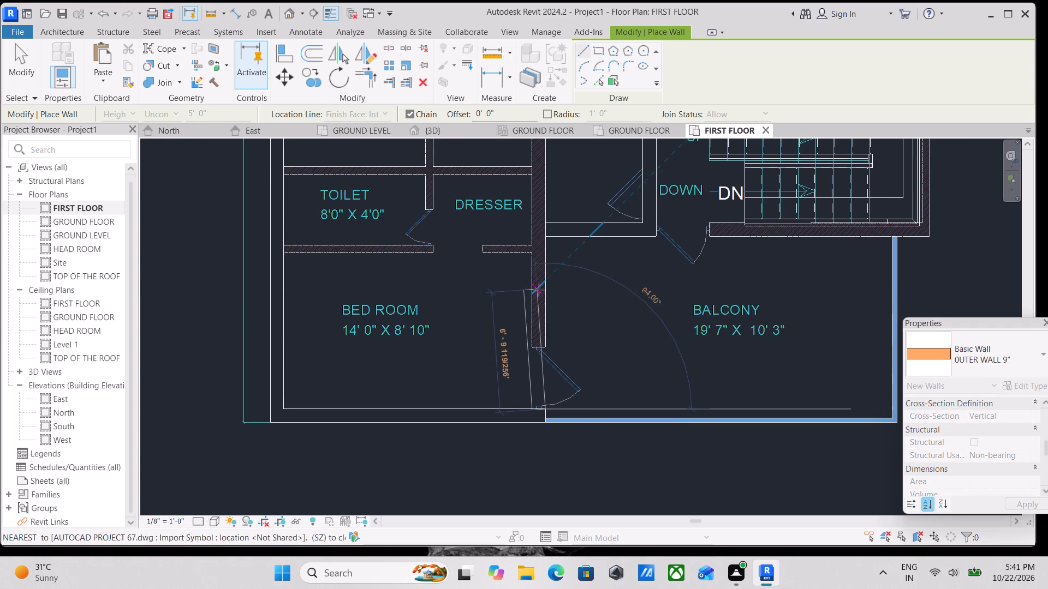
middle_click_drag(539, 289, 528, 404)
middle_click_drag(532, 259, 527, 393)
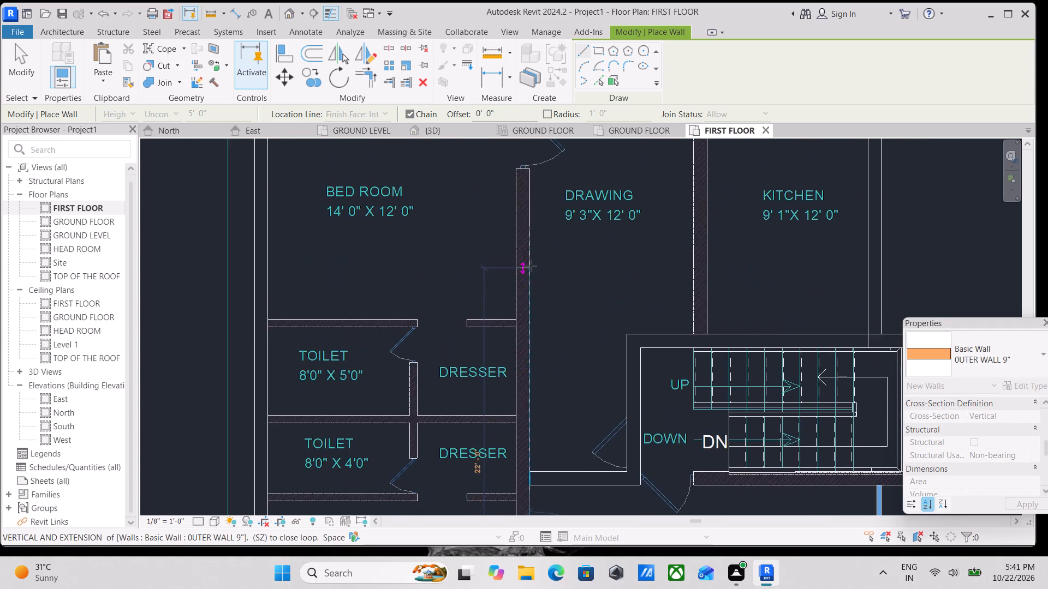
middle_click_drag(531, 265, 529, 438)
scroll(531, 265, "down", 1)
scroll(529, 440, "up", 1)
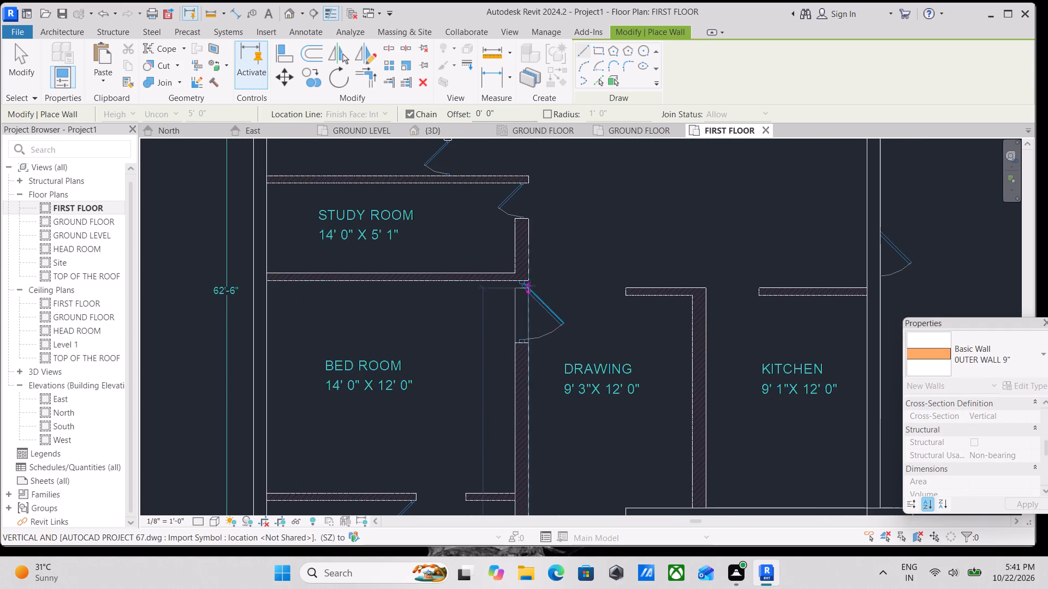
middle_click_drag(525, 245, 529, 383)
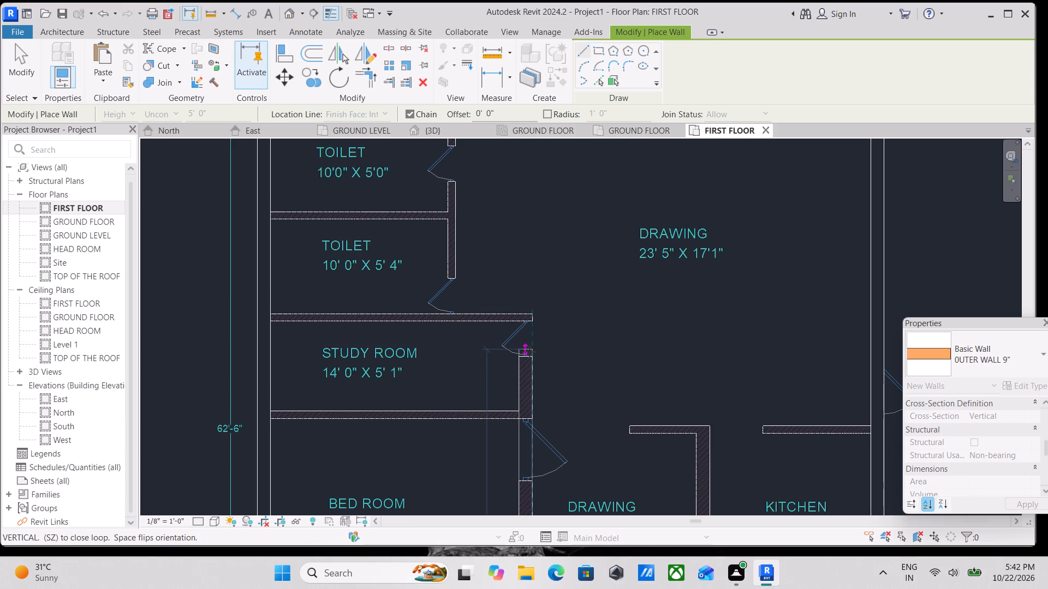
left_click(532, 322)
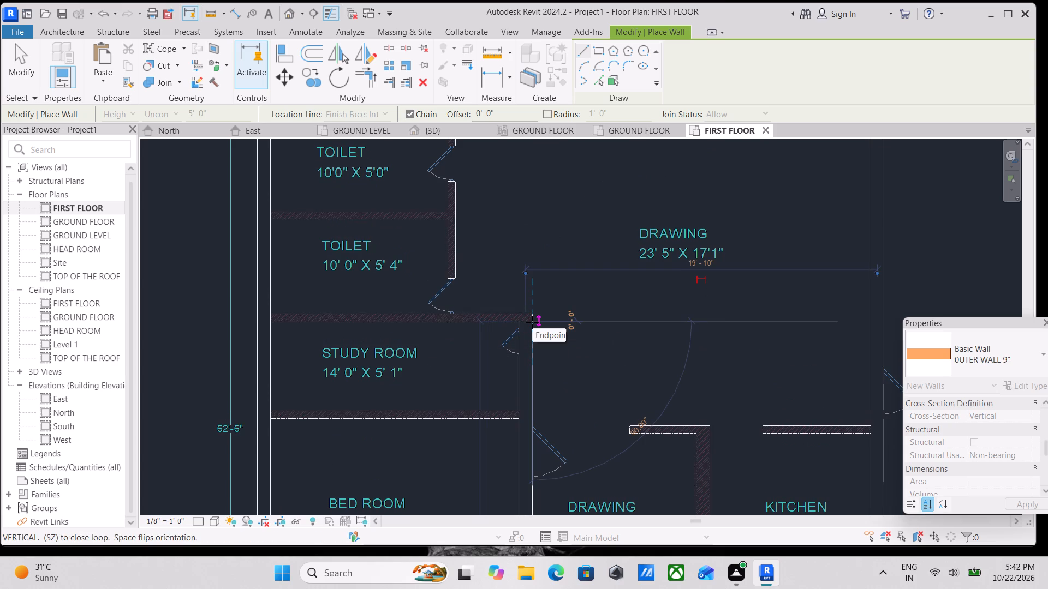
key("Escape")
Draw a 12' 5" OUTER WALL 9" wall between the 9' 3" x 12' 0" drawing area and the kitchen, north from the staircase wall.
scroll(621, 345, "down", 3)
middle_click_drag(637, 354, 514, 195)
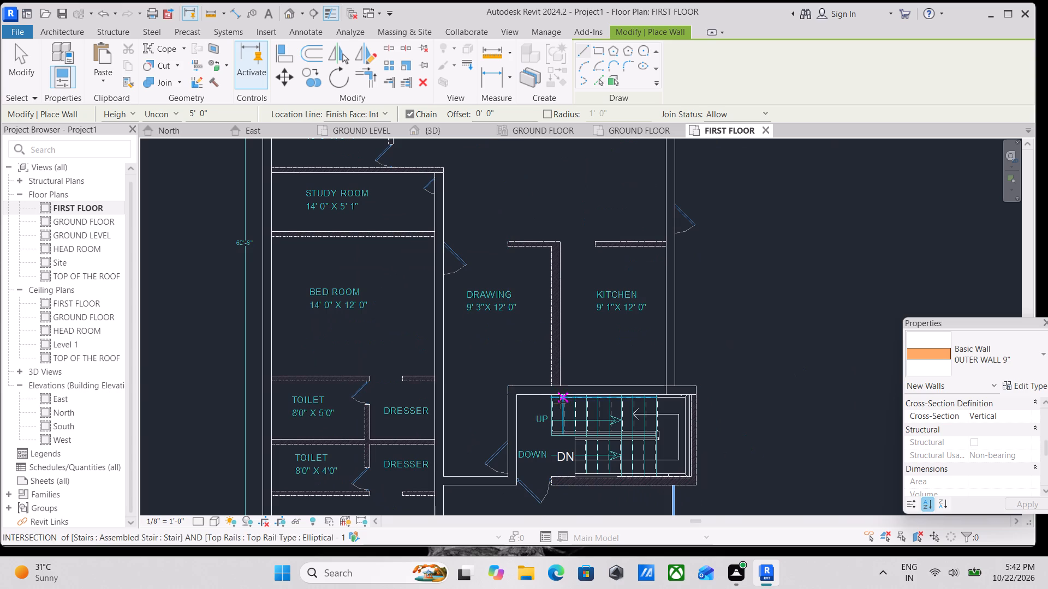
scroll(561, 402, "up", 5)
left_click(564, 375)
middle_click_drag(561, 215, 564, 358)
middle_click_drag(557, 247, 557, 312)
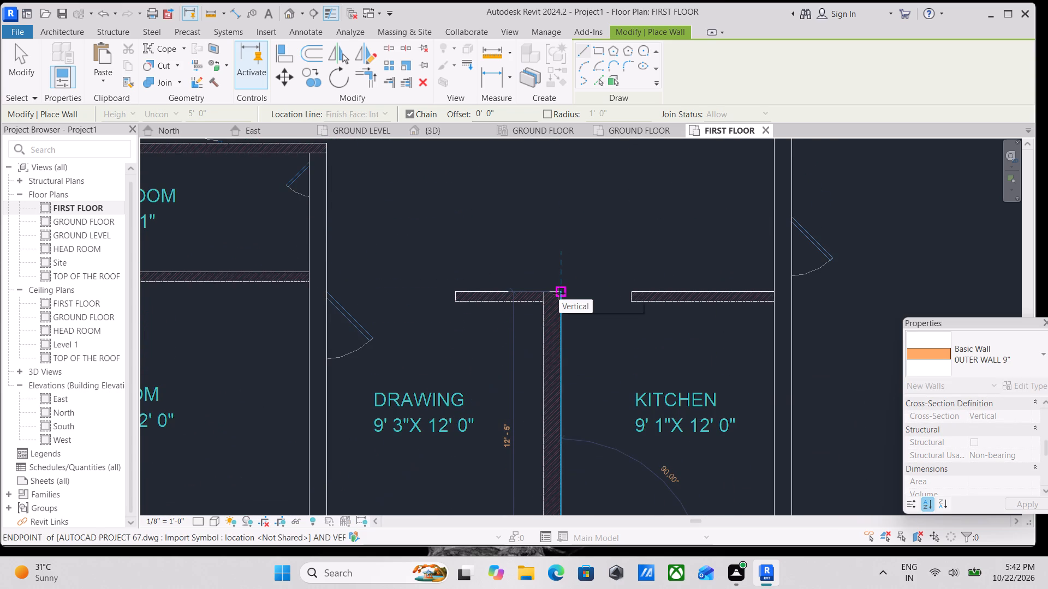
left_click(559, 293)
scroll(559, 293, "down", 7)
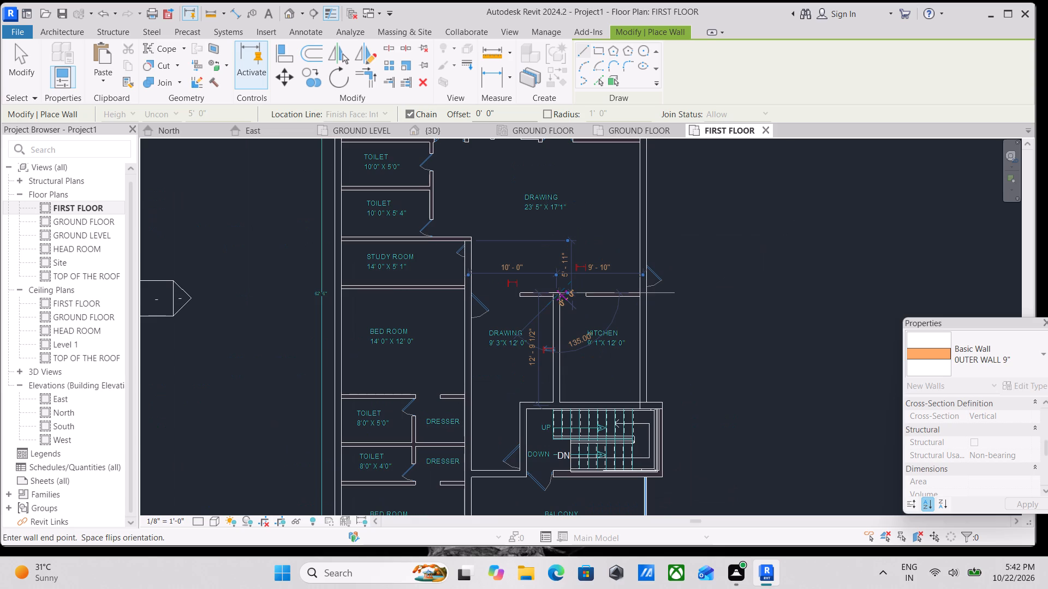
key("Escape")
Draw the staircase's south wall along the balcony, from the west wall's lower end across the door opening to the southeast corner.
scroll(547, 432, "down", 2)
middle_click_drag(547, 432, 539, 365)
scroll(564, 383, "up", 3)
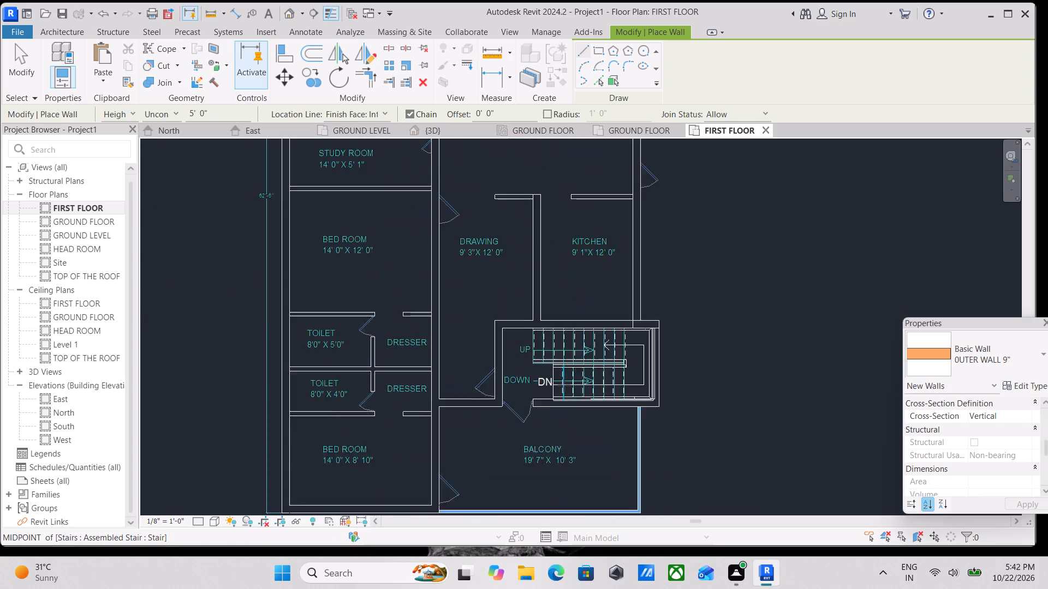
scroll(564, 385, "up", 5)
scroll(488, 305, "up", 2)
scroll(488, 305, "down", 2)
middle_click_drag(488, 305, 505, 245)
scroll(496, 304, "down", 3)
scroll(551, 368, "up", 8)
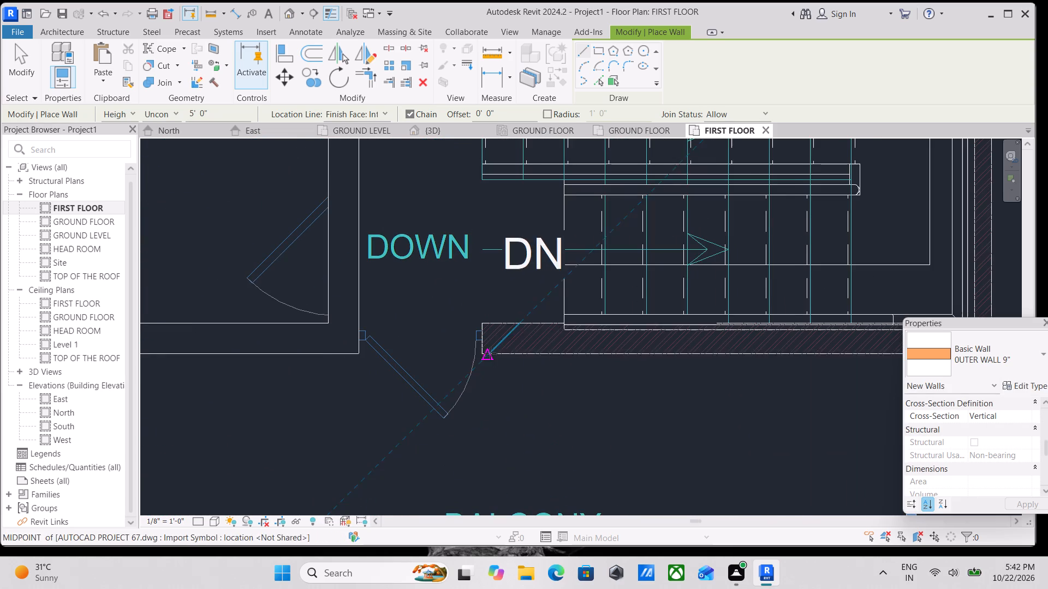
left_click(360, 353)
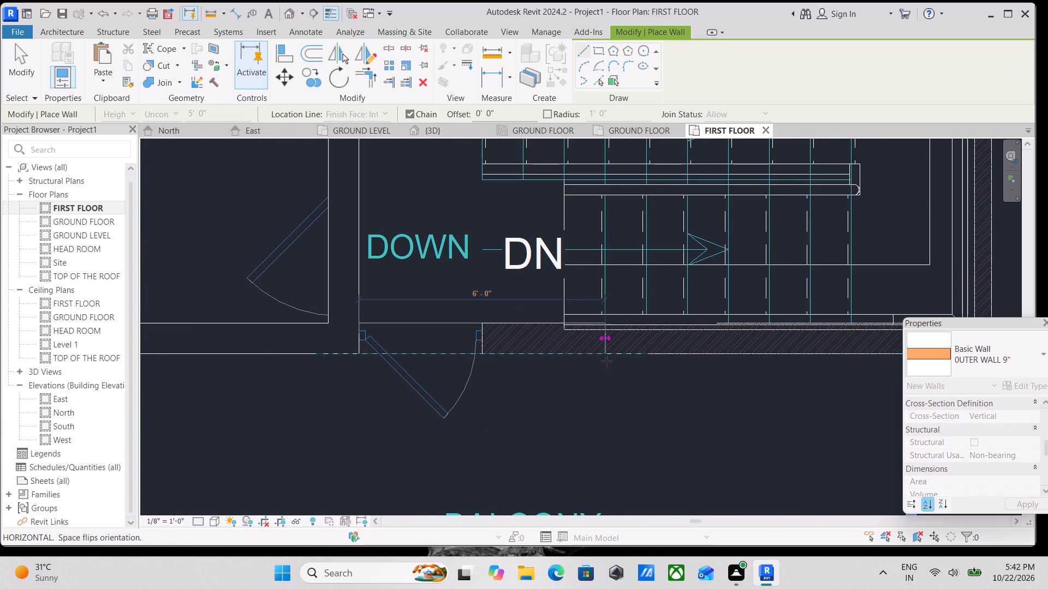
middle_click_drag(607, 360, 386, 352)
middle_click_drag(647, 338, 498, 340)
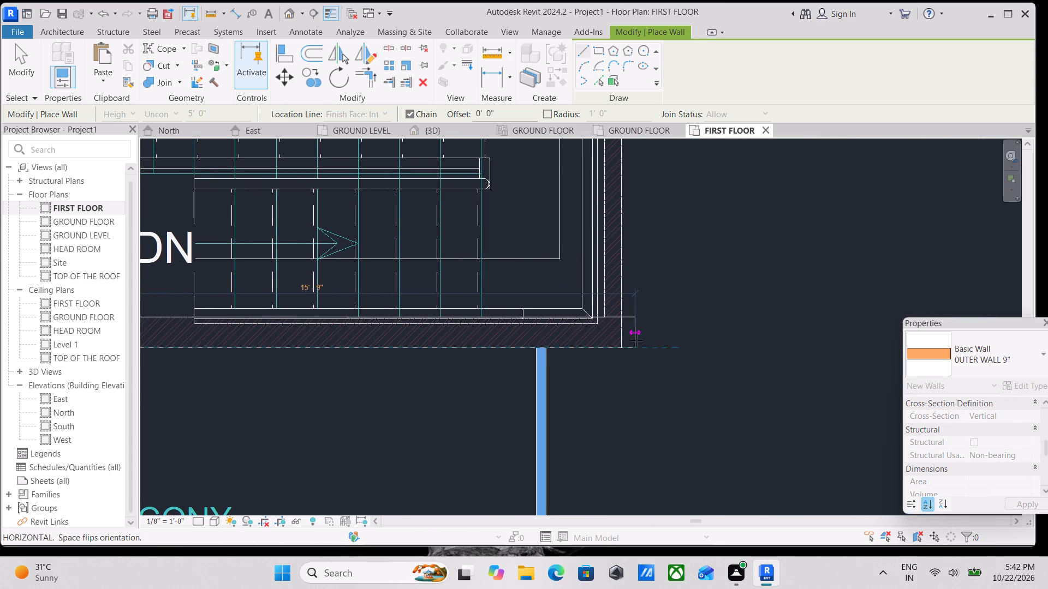
left_click(622, 345)
Draw the 9" wall along the south side of the 11' 1" x 12' 6" bedroom, west from the outer wall across the door opening to the Puja Gadi's east wall line.
scroll(622, 345, "down", 1)
middle_click_drag(622, 345, 625, 368)
scroll(625, 368, "down", 2)
middle_click_drag(625, 368, 629, 385)
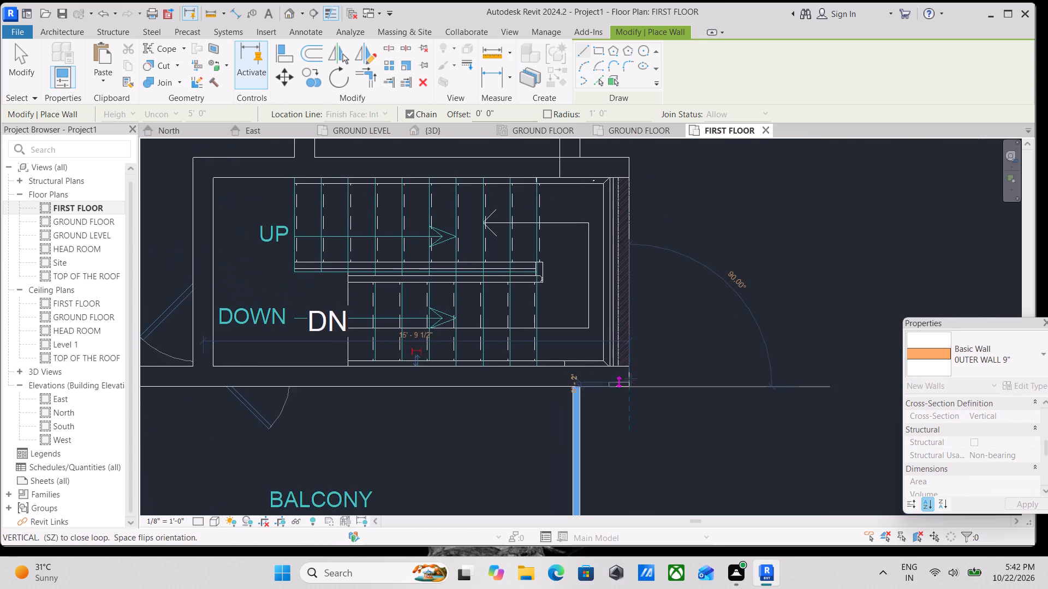
scroll(632, 376, "down", 2)
key("Escape")
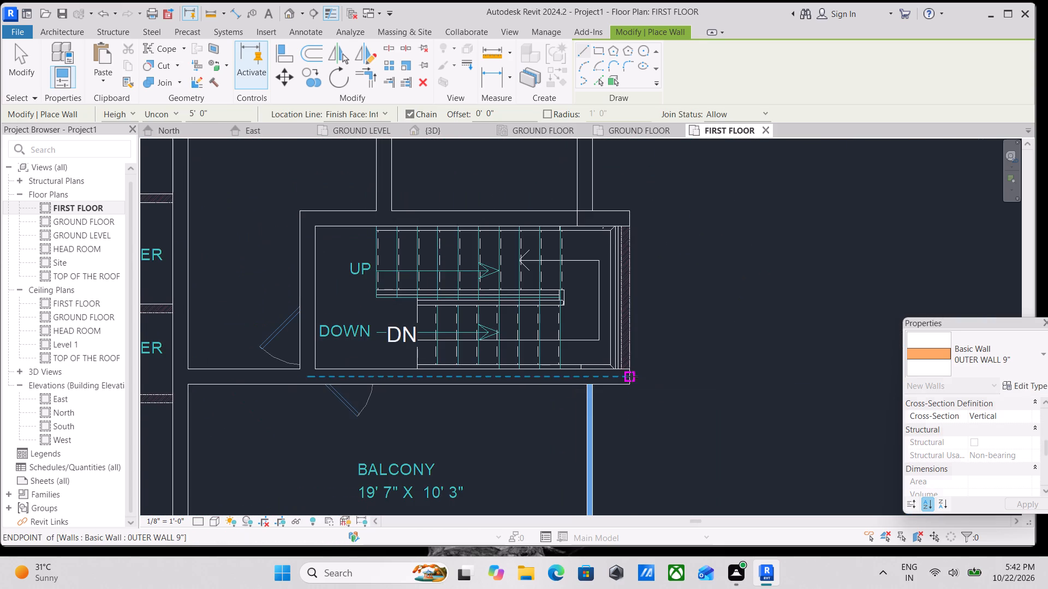
scroll(632, 376, "down", 2)
middle_click_drag(632, 376, 674, 314)
scroll(473, 395, "down", 1)
middle_click_drag(473, 394, 602, 406)
middle_click_drag(489, 219, 527, 485)
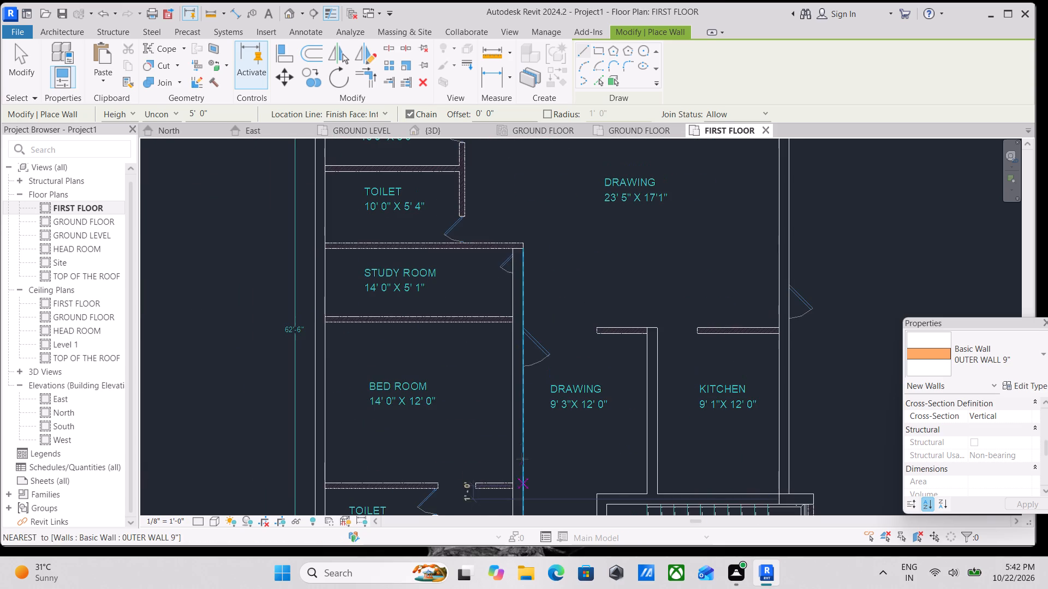
middle_click_drag(534, 356, 502, 533)
scroll(530, 317, "down", 2)
middle_click_drag(530, 317, 525, 404)
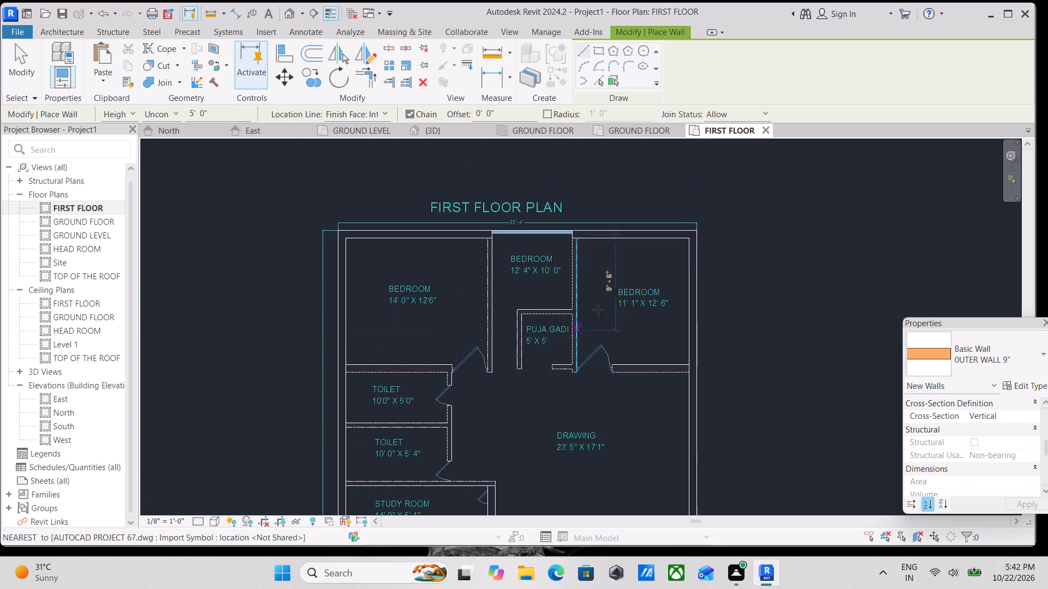
scroll(644, 250, "up", 3)
scroll(577, 230, "up", 2)
scroll(591, 221, "down", 2)
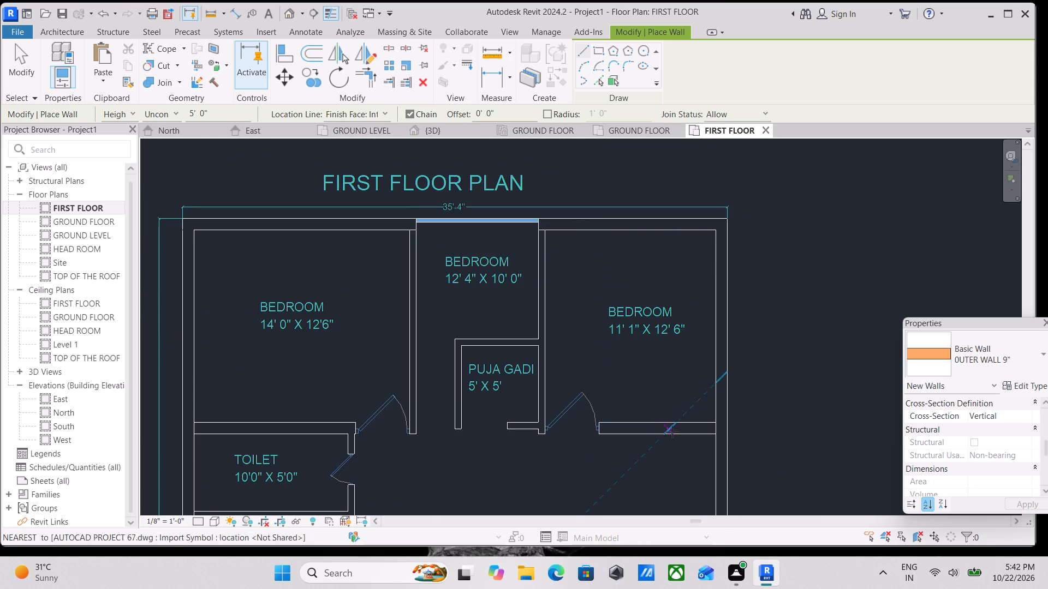
scroll(698, 467, "up", 6)
left_click(737, 369)
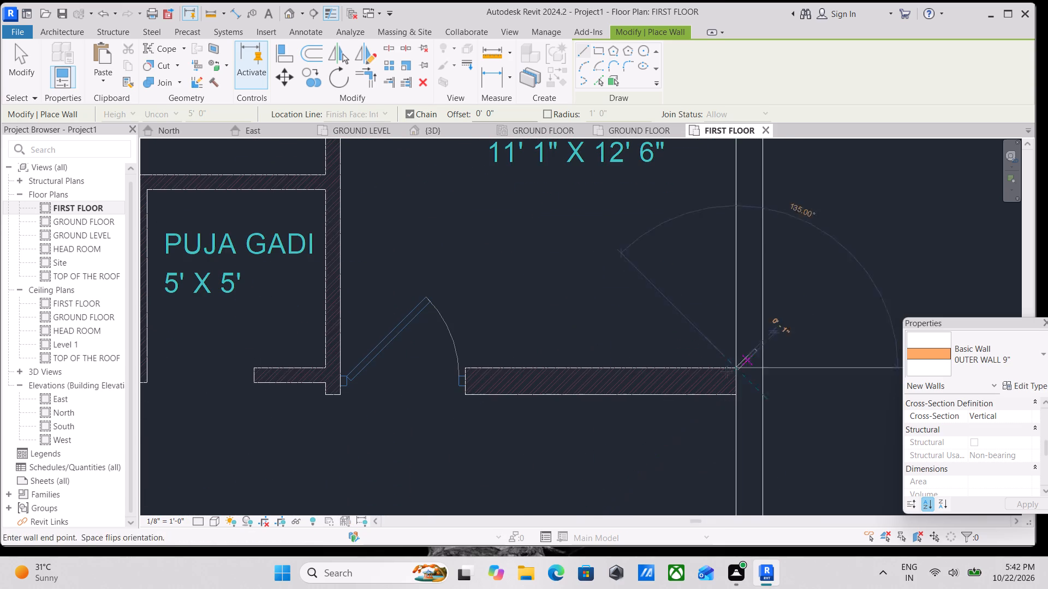
left_click(336, 369)
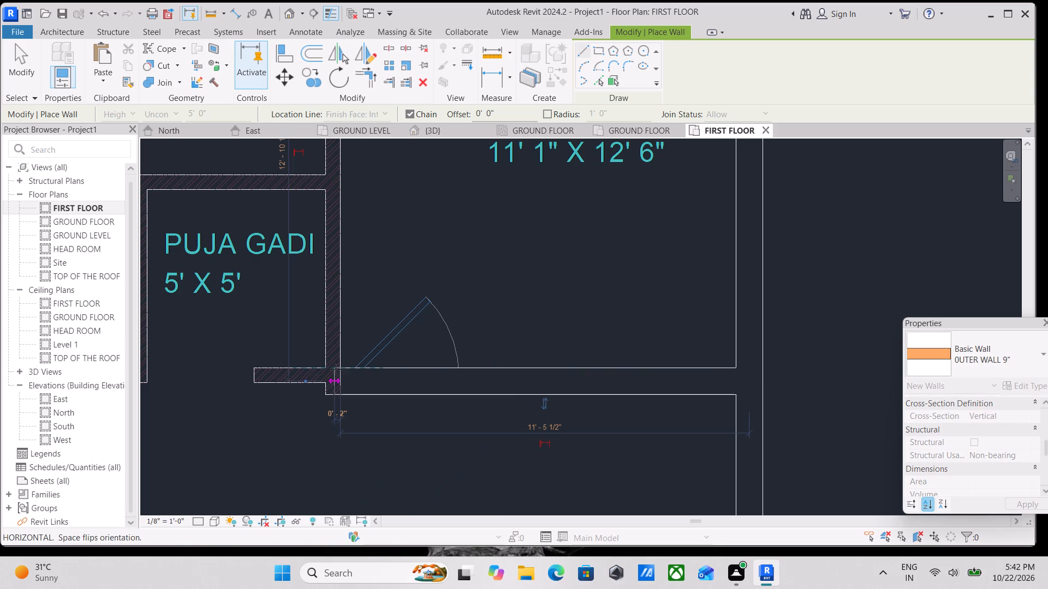
key("Escape")
Draw the 9" wall between the 14' 0" x 12' 6" bedroom and the toilet, from the west outer wall across the door opening to the bedroom's east wall line.
scroll(344, 366, "down", 2)
middle_click_drag(354, 366, 488, 365)
scroll(517, 363, "down", 2)
middle_click_drag(521, 363, 618, 363)
key("Escape")
scroll(402, 347, "down", 1)
middle_click_drag(365, 378, 611, 347)
scroll(383, 360, "up", 2)
scroll(420, 334, "up", 2)
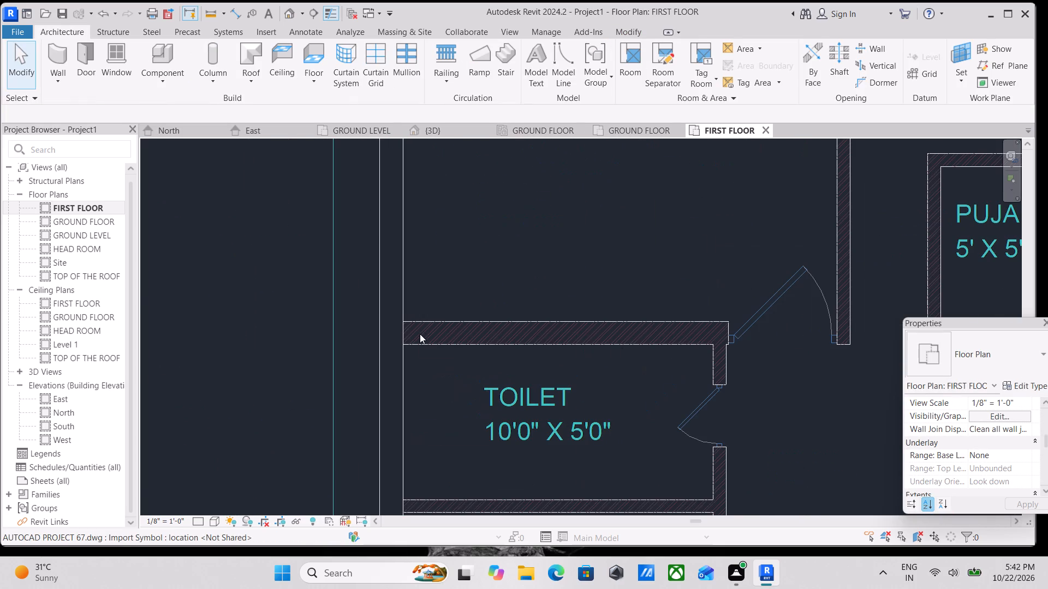
type("wa")
left_click(406, 346)
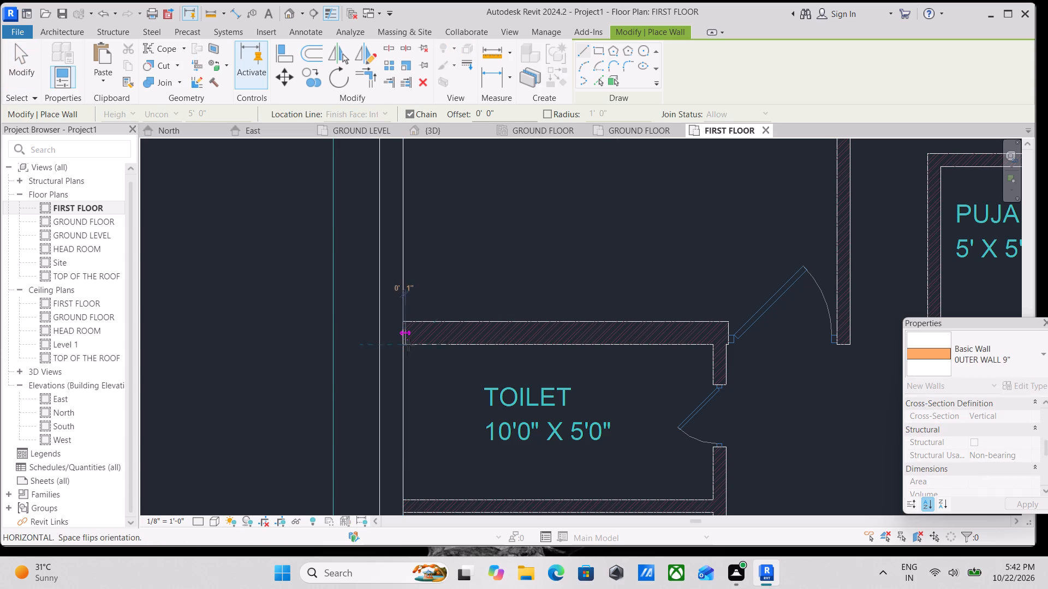
left_click(714, 345)
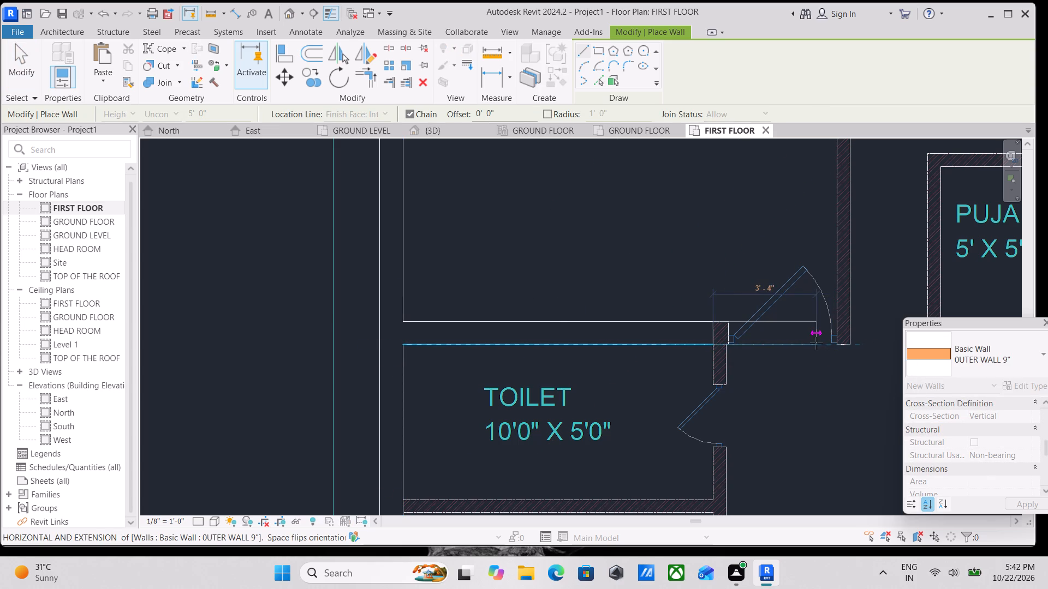
left_click(837, 342)
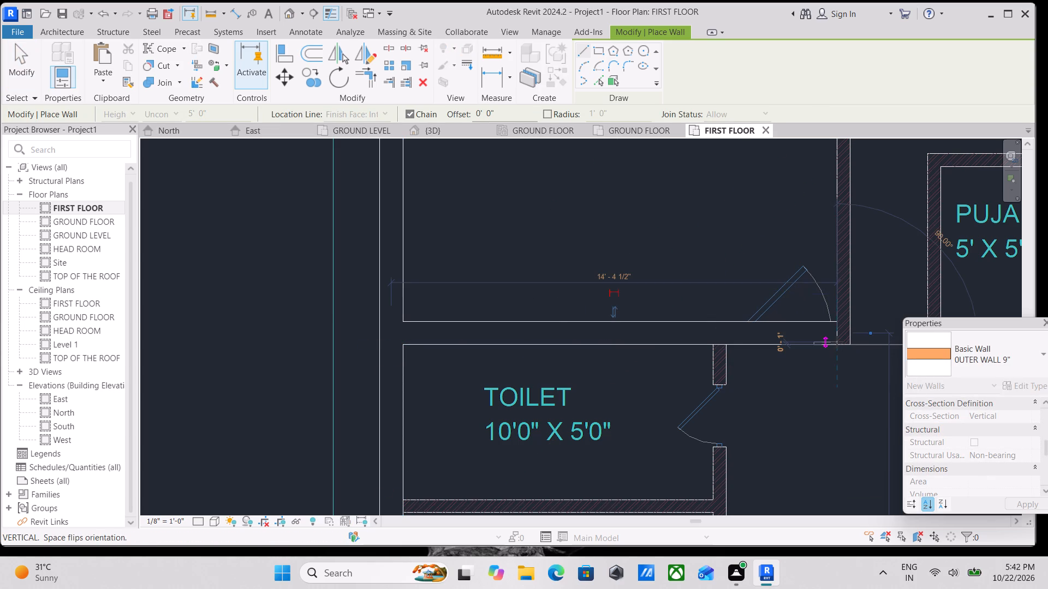
scroll(837, 342, "down", 3)
key("Escape")
Draw an INNER WALL 5" wall between the 14' 0" x 12' 6" bedroom and the middle bedroom, south from the north wall to the drawing area.
scroll(761, 387, "down", 3)
middle_click_drag(761, 387, 657, 330)
middle_click_drag(727, 316, 624, 365)
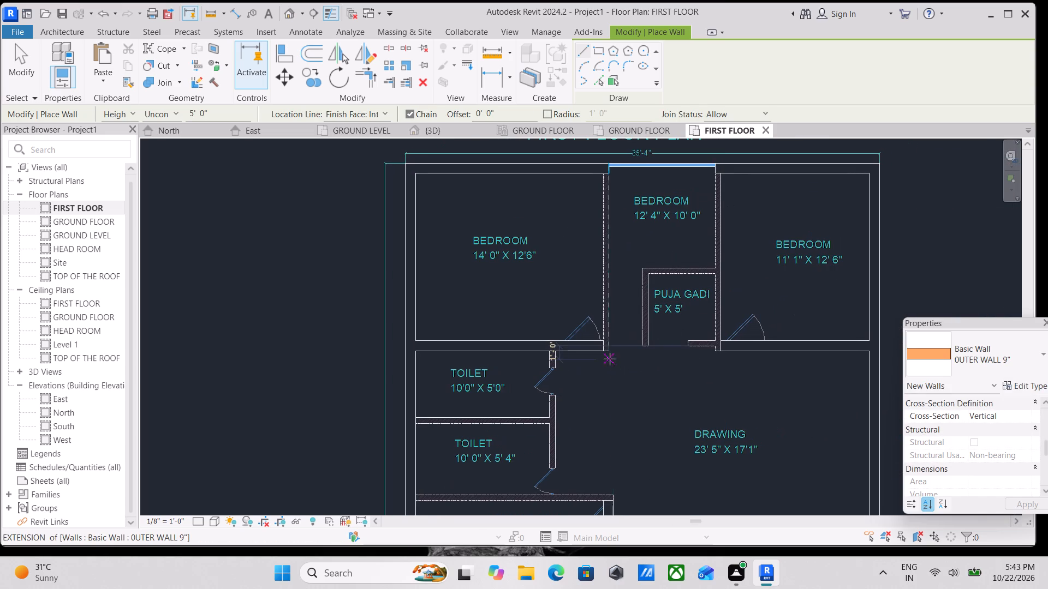
left_click(1010, 363)
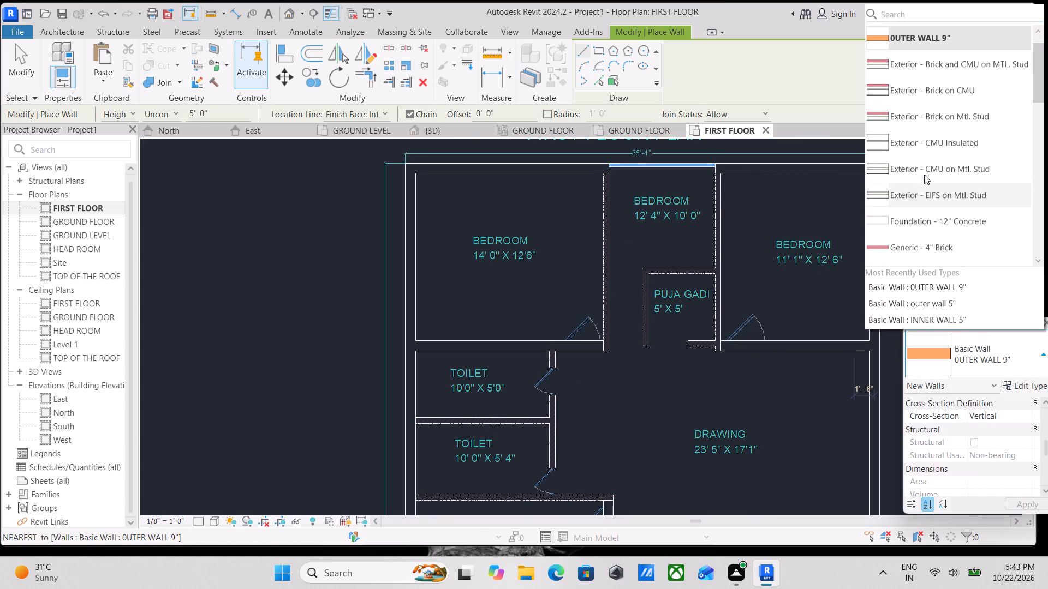
scroll(927, 173, "up", 6)
scroll(909, 170, "down", 3)
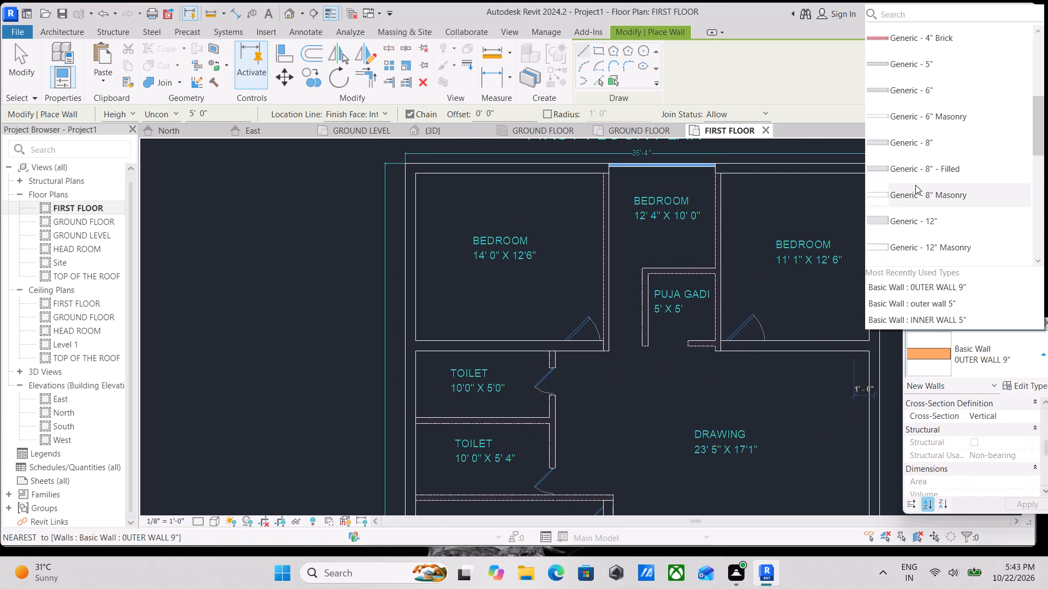
scroll(915, 185, "down", 1)
scroll(913, 191, "up", 4)
scroll(909, 172, "down", 1)
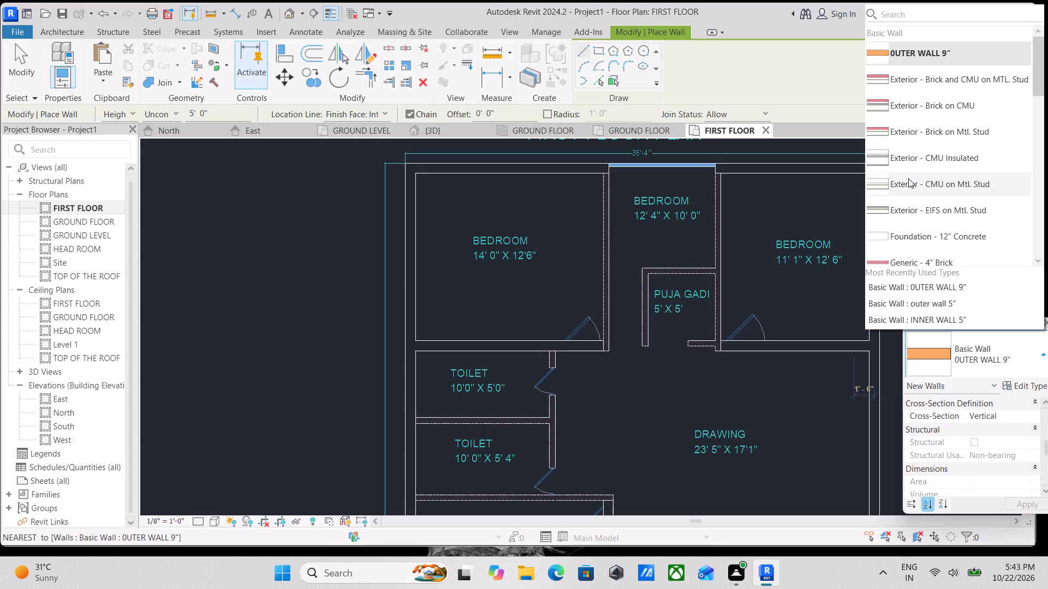
scroll(908, 179, "down", 4)
scroll(908, 191, "up", 1)
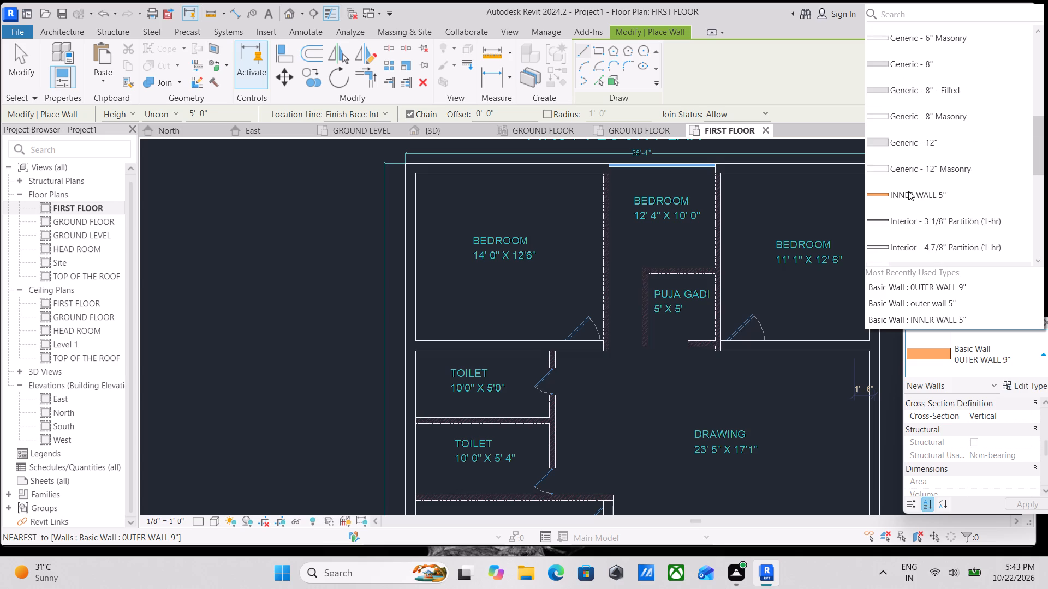
scroll(908, 191, "up", 2)
scroll(908, 191, "down", 2)
left_click(908, 191)
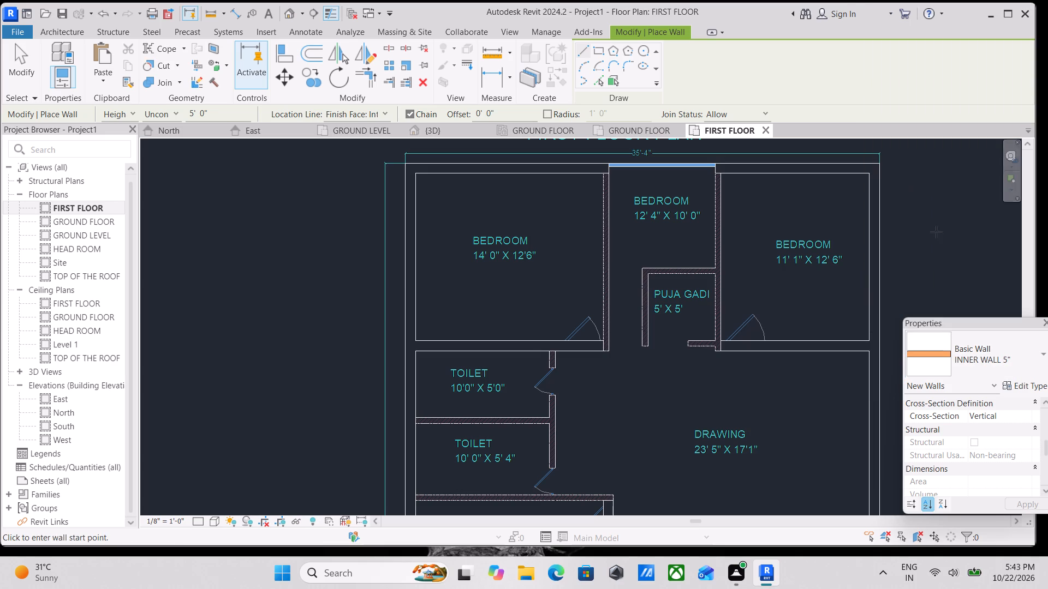
scroll(614, 176, "up", 6)
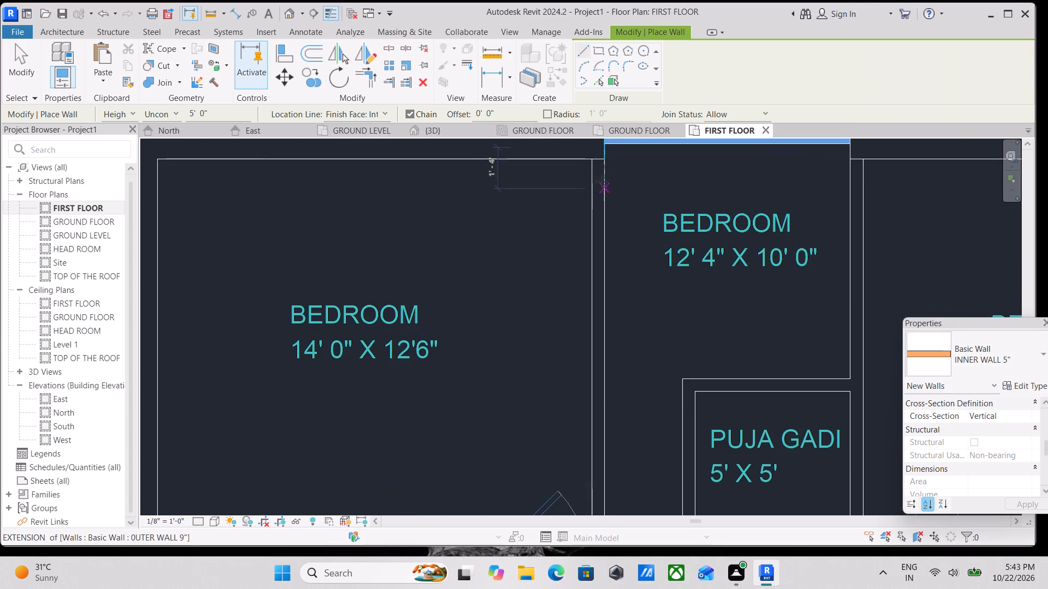
left_click(587, 163)
middle_click_drag(594, 320, 616, 85)
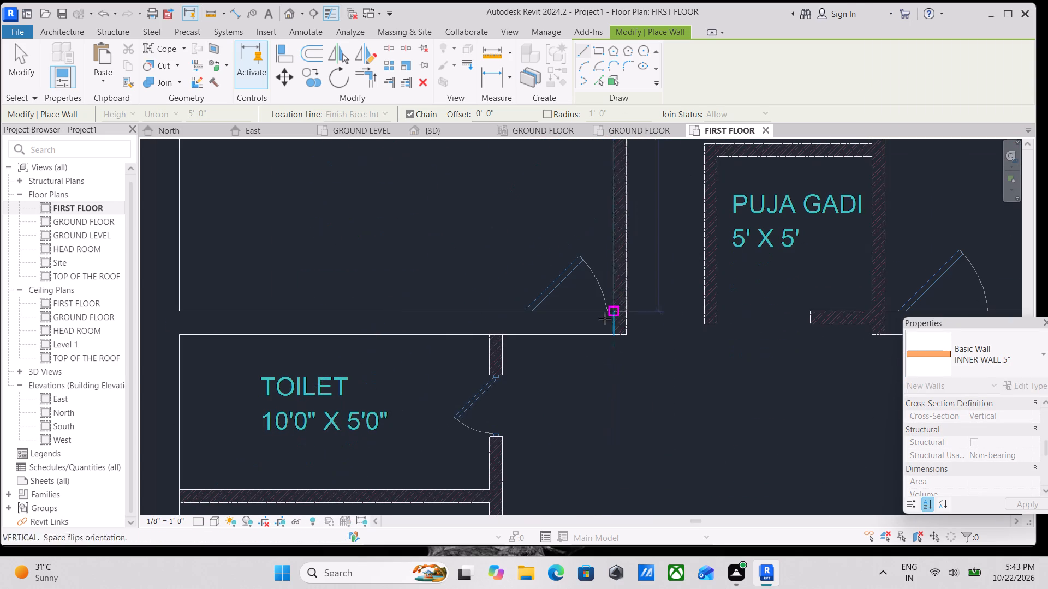
left_click(613, 338)
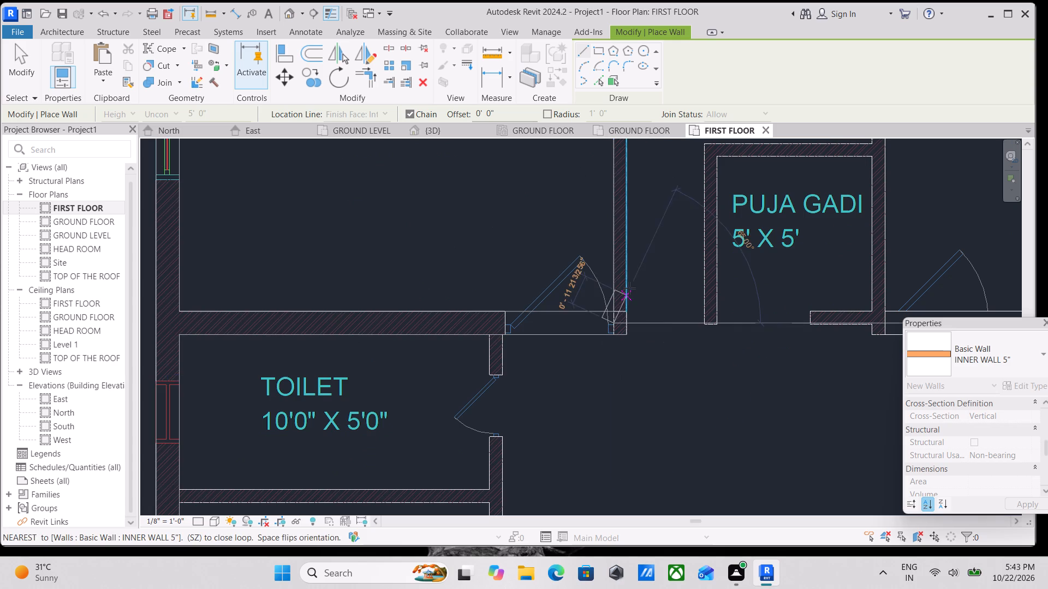
key("Escape")
Draw the 5" inner wall along the east side of the Puja Gadi and middle bedroom, flipped onto the layout, north to the outer wall.
scroll(644, 315, "down", 3)
middle_click_drag(644, 315, 558, 365)
scroll(596, 370, "up", 3)
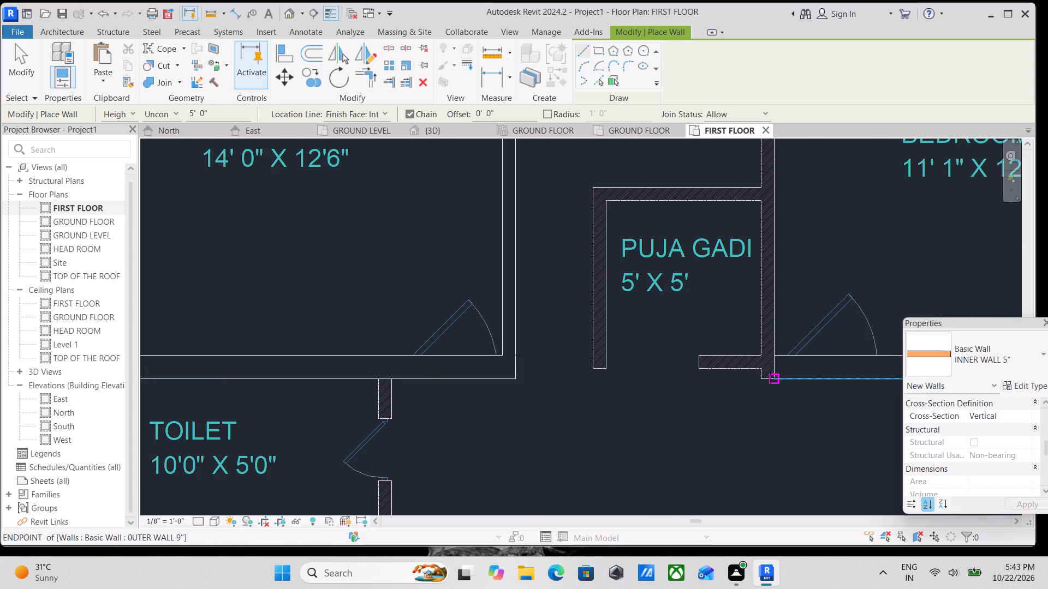
left_click(763, 380)
middle_click_drag(751, 265, 770, 341)
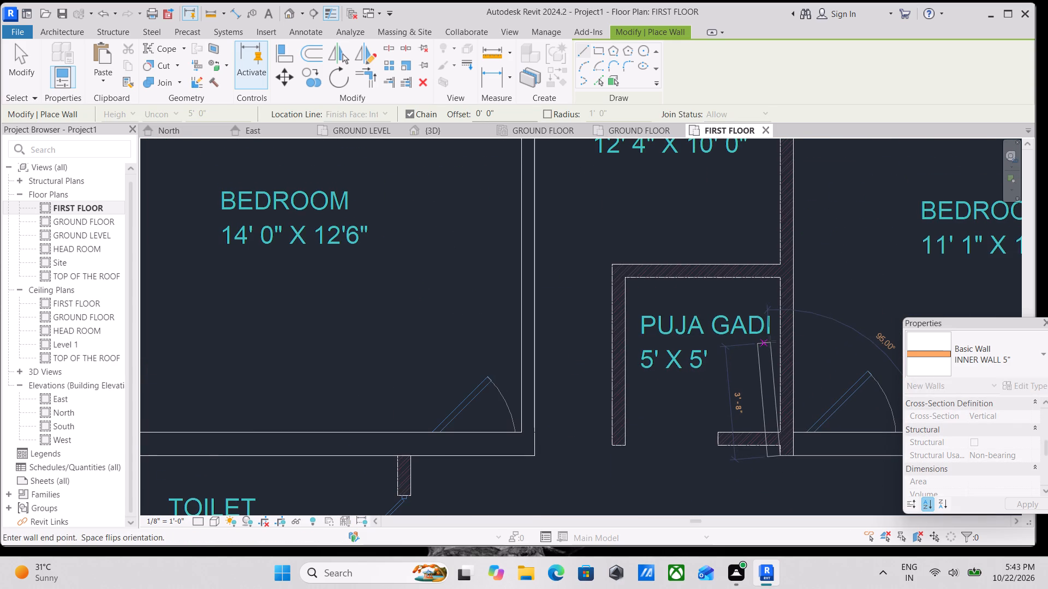
key("space")
middle_click_drag(773, 291, 795, 413)
scroll(773, 291, "down", 1)
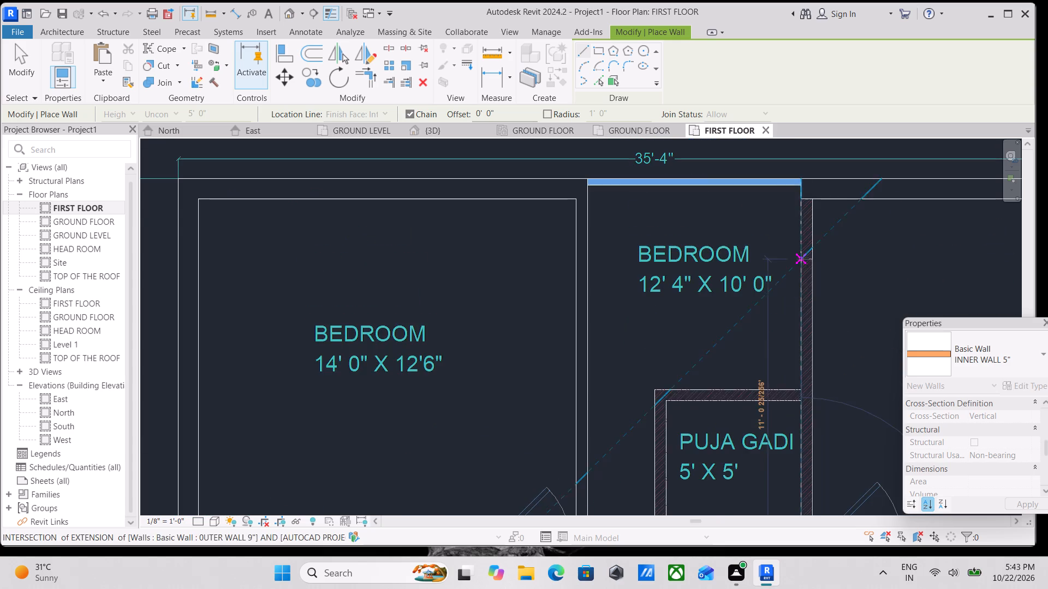
middle_click_drag(802, 259, 805, 312)
left_click(805, 249)
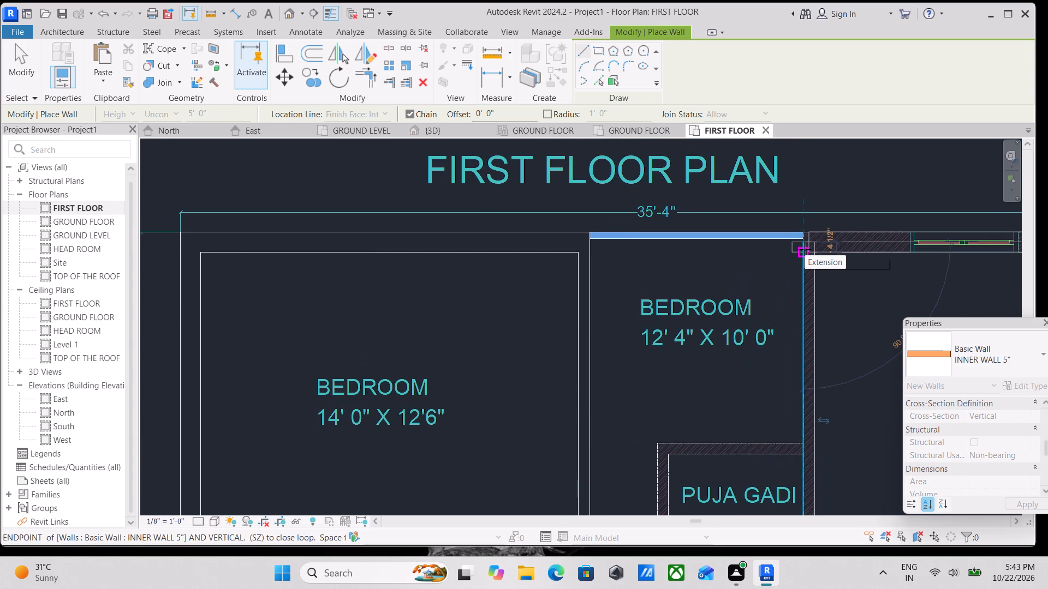
key("Escape")
Draw the Puja Gadi's 5' 5" north wall and its west wall as 5" inner walls, ending at the layout's opening.
scroll(797, 354, "down", 2)
middle_click_drag(796, 340, 798, 172)
scroll(785, 279, "up", 4)
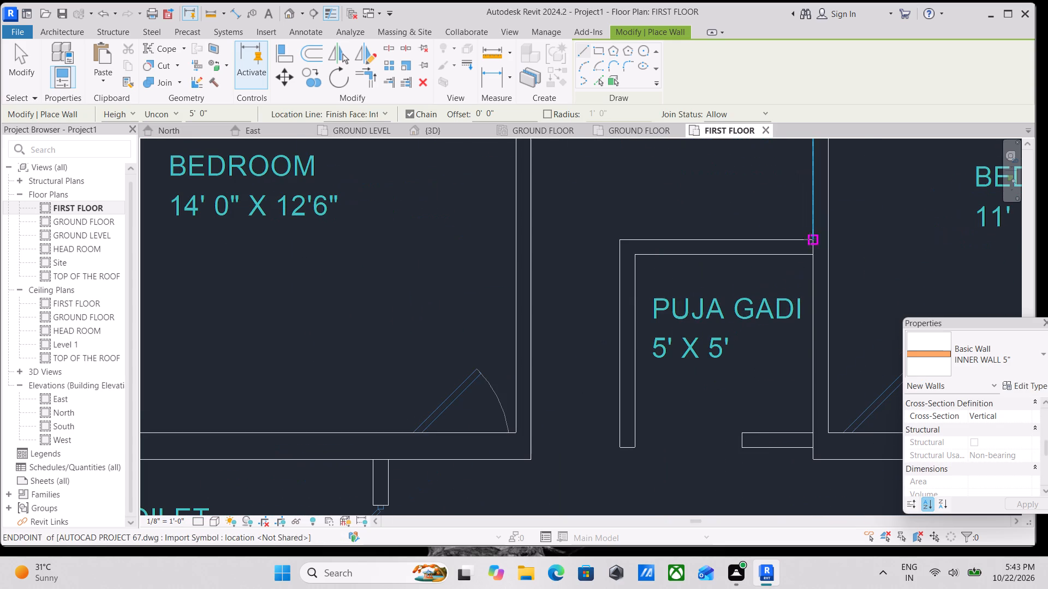
left_click(815, 241)
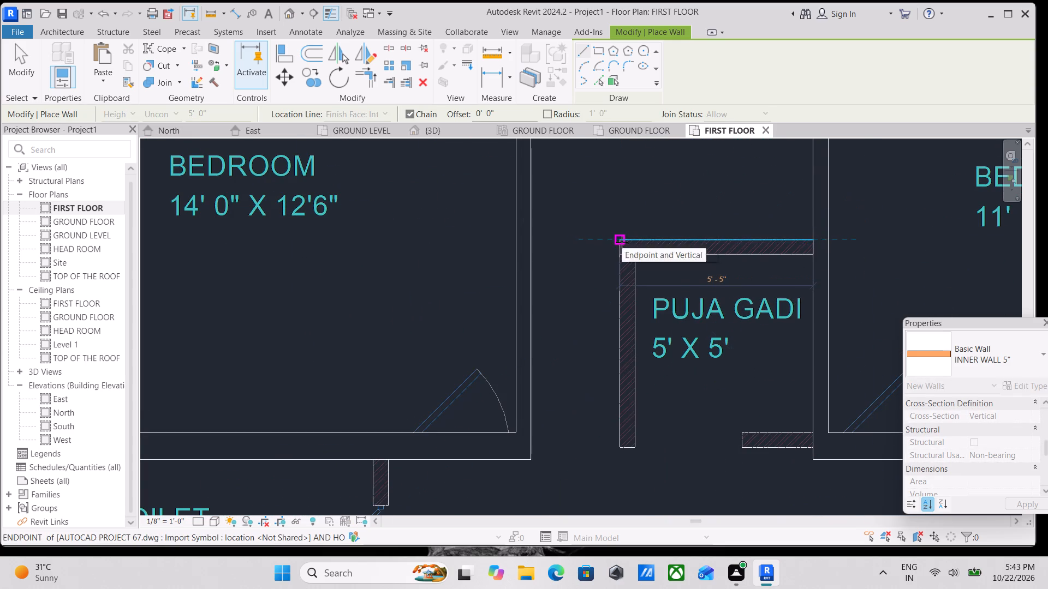
left_click(622, 242)
middle_click_drag(623, 316, 628, 213)
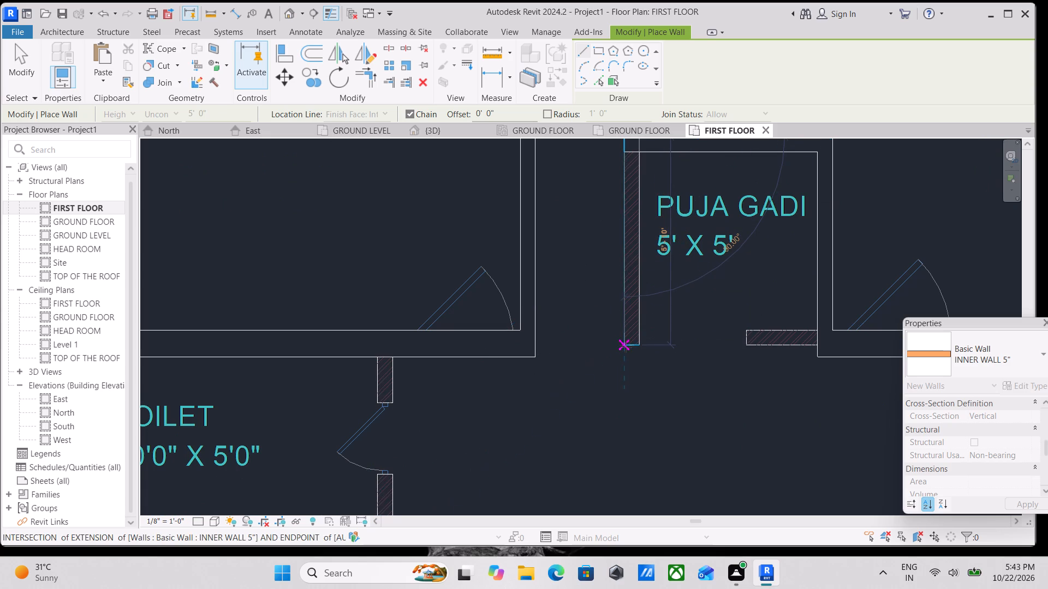
left_click(626, 346)
key("Escape")
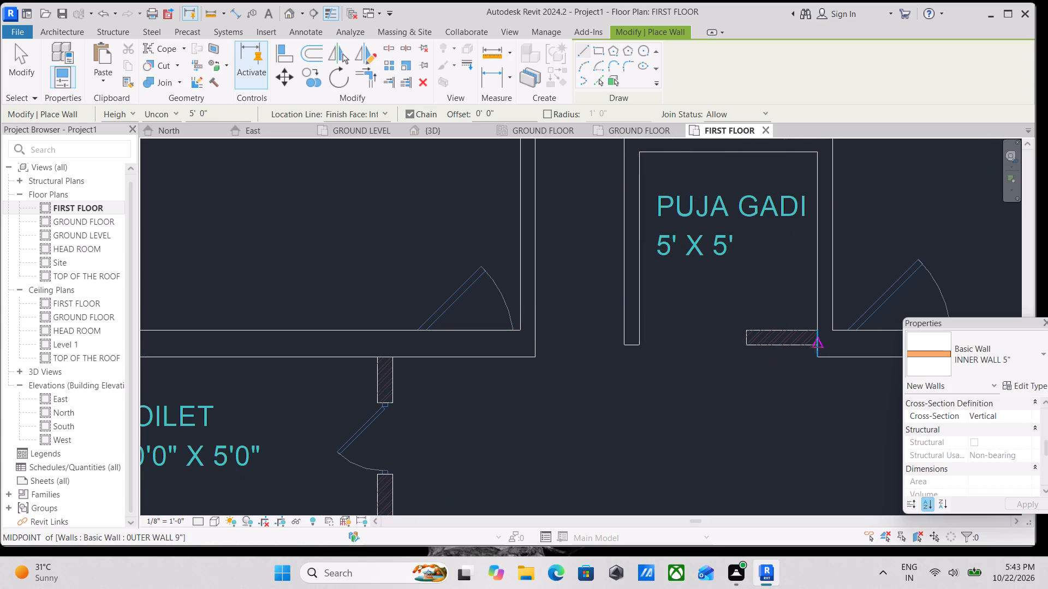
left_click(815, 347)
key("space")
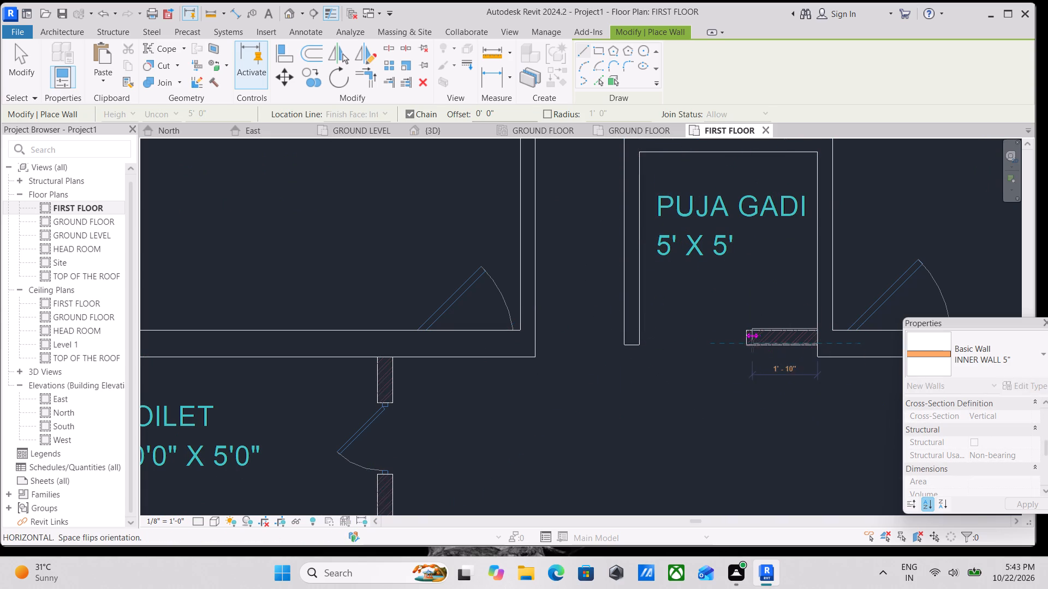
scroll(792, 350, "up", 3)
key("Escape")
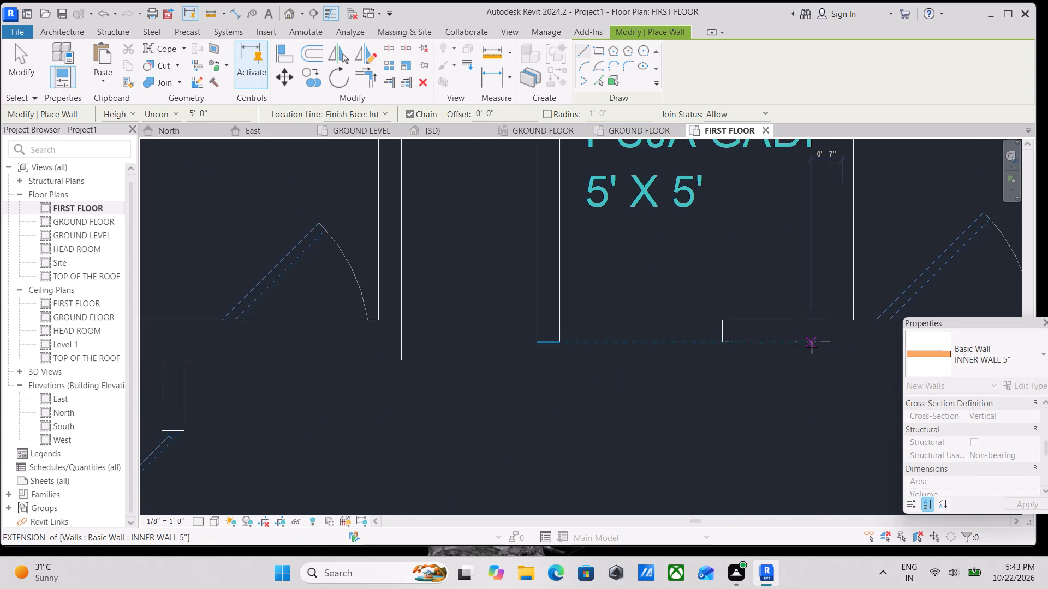
Draw the 2' 0" stub of 5" inner wall on the Puja Gadi's south side, west from its east wall, flipped onto the layout.
scroll(832, 345, "up", 6)
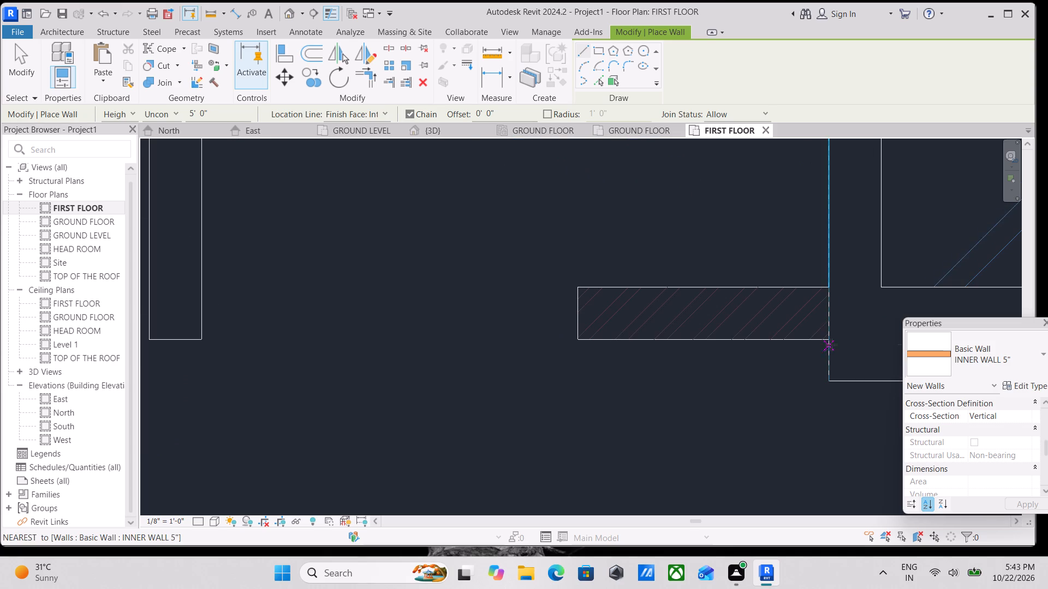
left_click(831, 342)
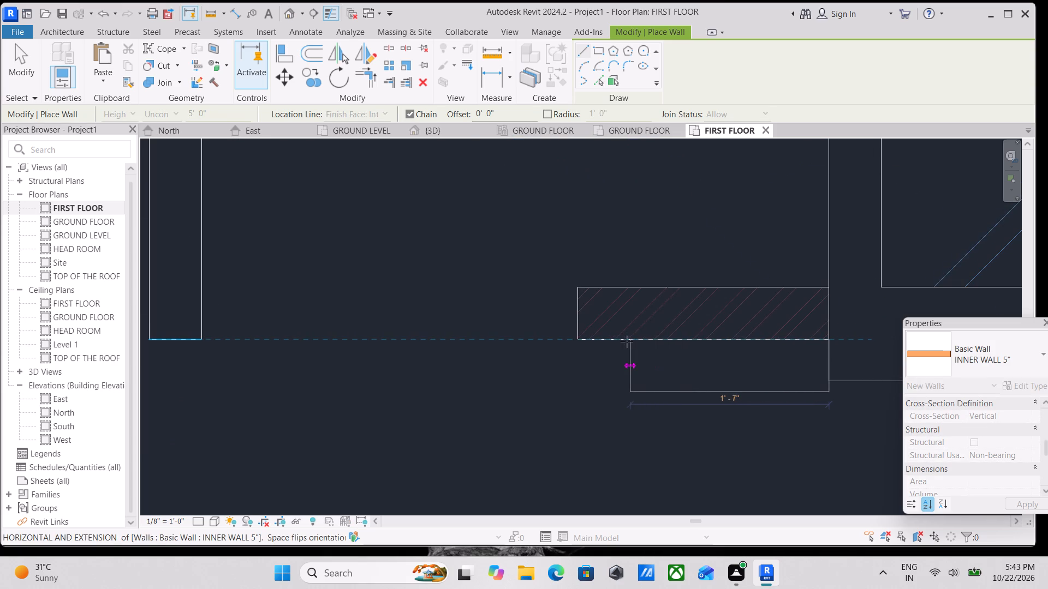
key("space")
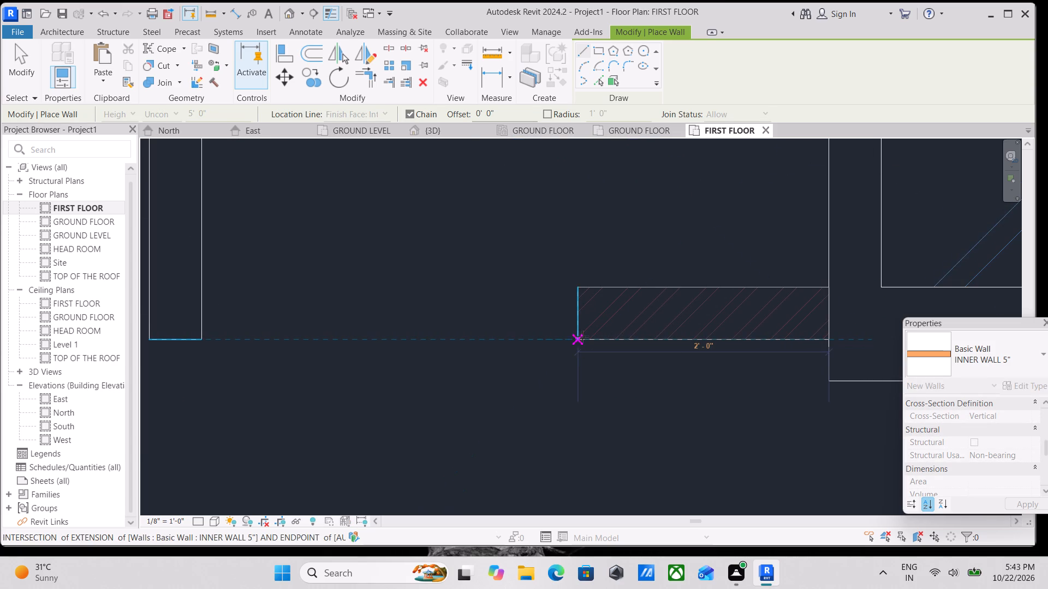
left_click(574, 338)
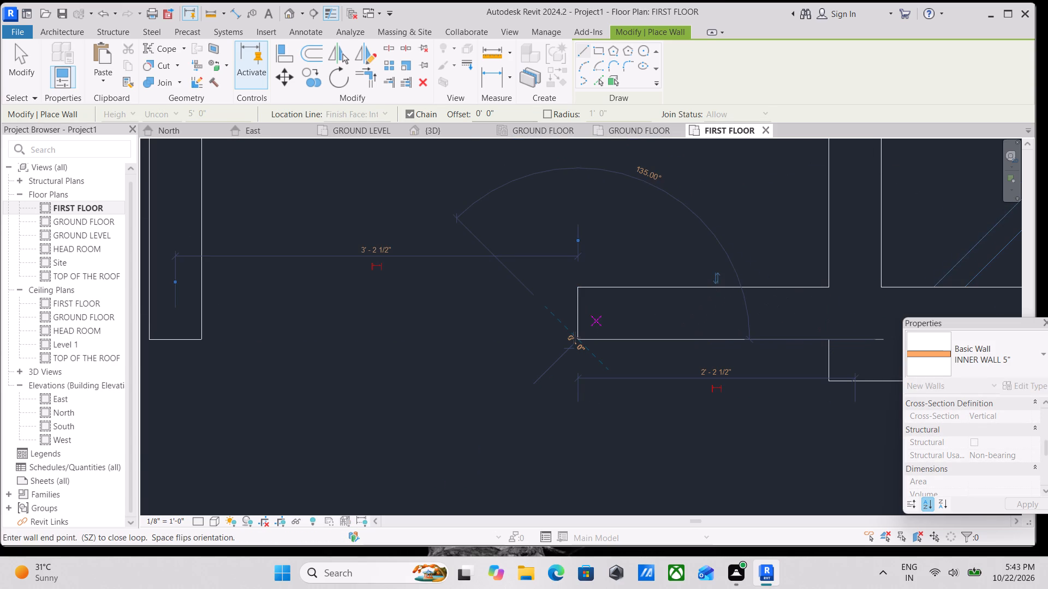
key("Escape")
scroll(574, 338, "down", 5)
scroll(405, 384, "down", 4)
middle_click_drag(424, 371, 556, 278)
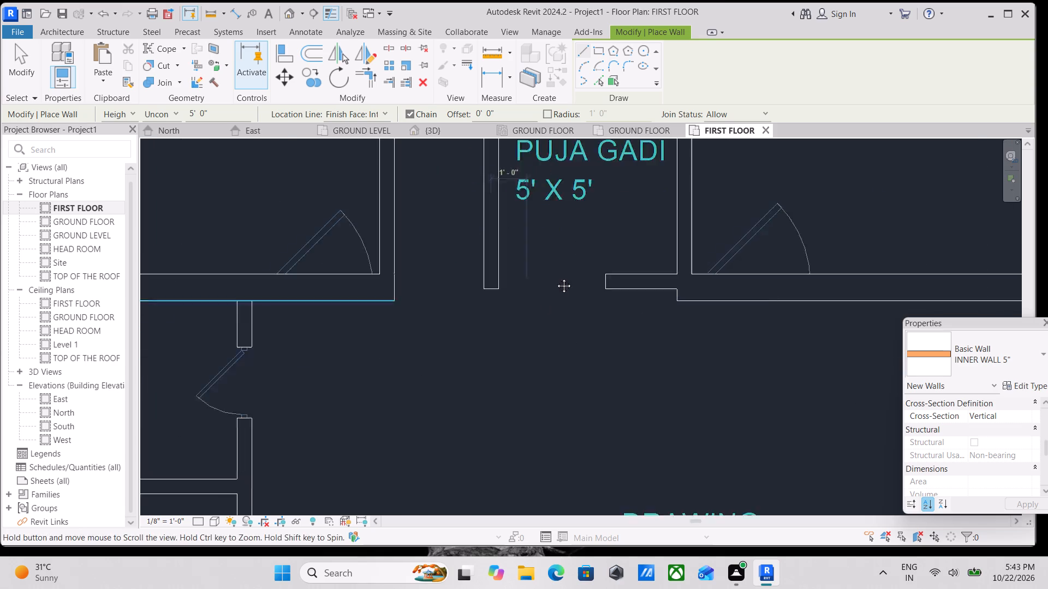
Draw the 10' 0" long INNER WALL 5" between the 10' 0" x 5' 0" and 10' 0" x 5' 4" toilets, east from the outer wall.
middle_click_drag(556, 278, 568, 266)
scroll(579, 258, "down", 8)
middle_click_drag(565, 322, 653, 278)
scroll(418, 333, "up", 2)
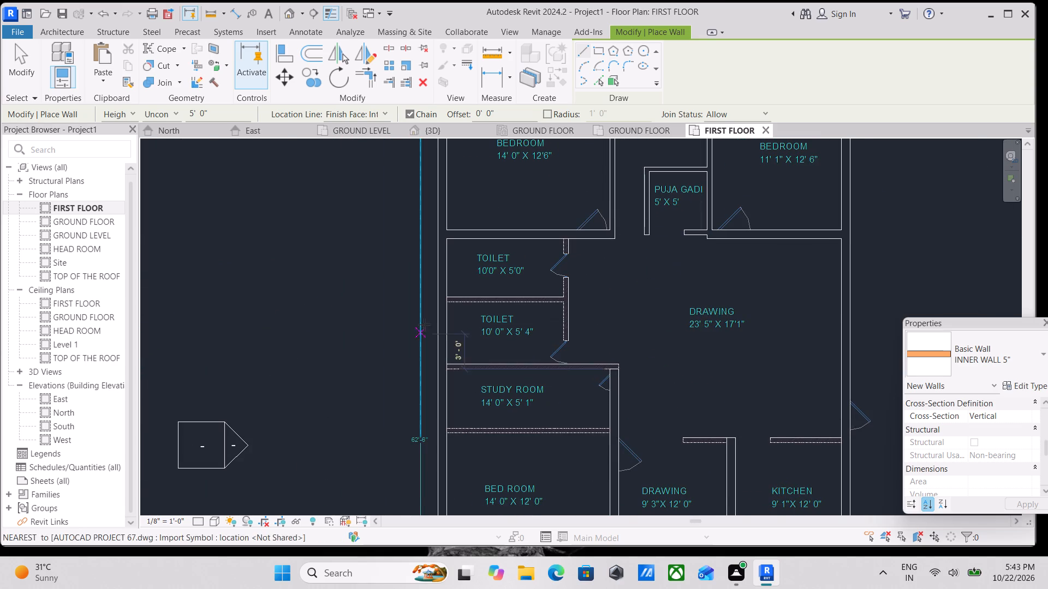
scroll(424, 324, "up", 8)
left_click(443, 289)
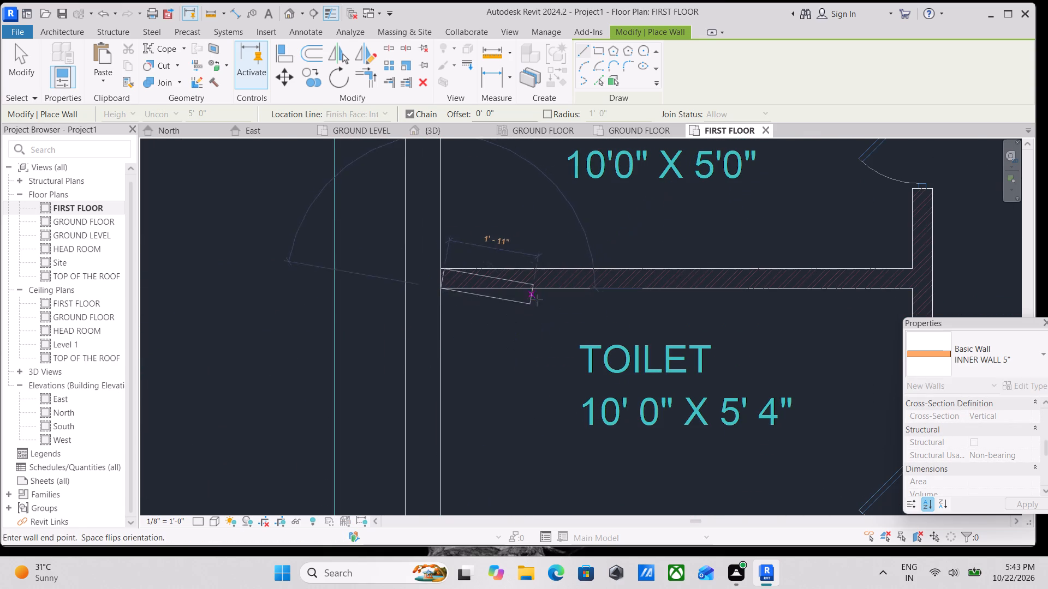
middle_click_drag(564, 283, 290, 272)
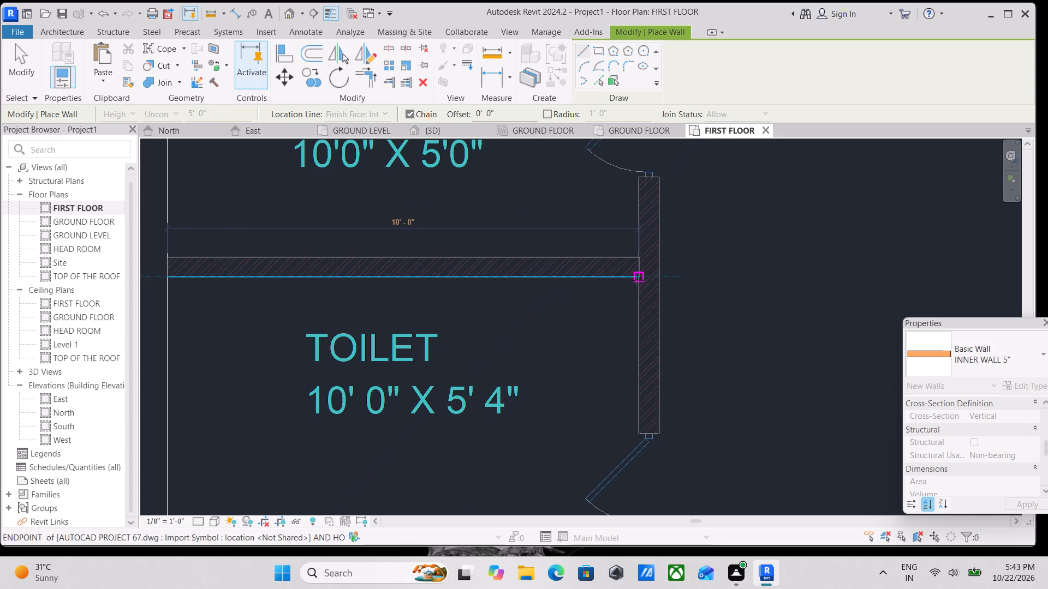
left_click(637, 280)
key("Escape")
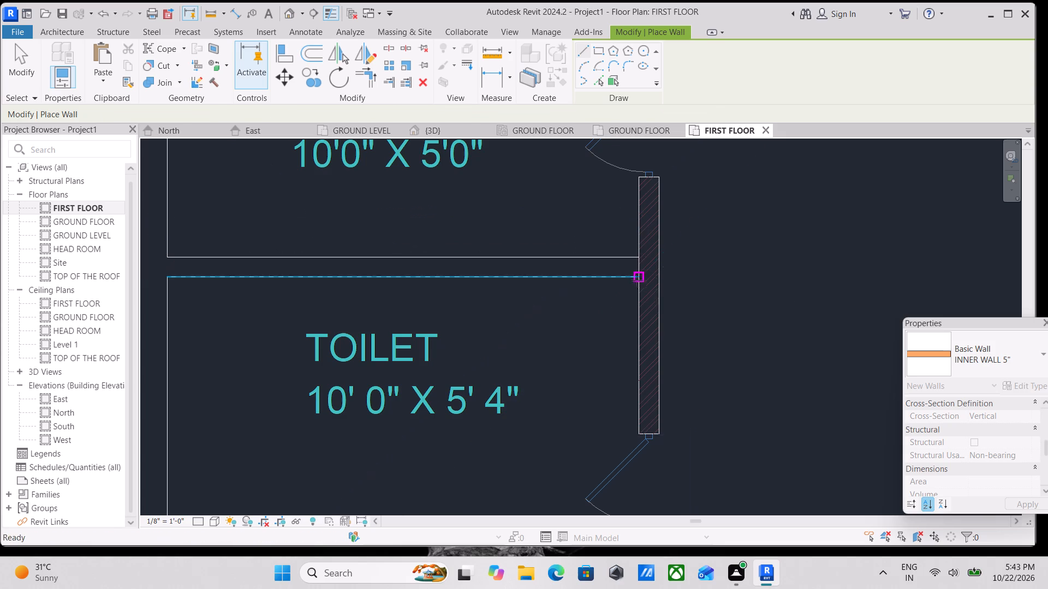
Draw the 5" inner wall along the east side of both 10' 0" toilets, south from the bedroom wall to the study room's north wall line.
scroll(648, 382, "down", 2)
middle_click_drag(648, 382, 644, 465)
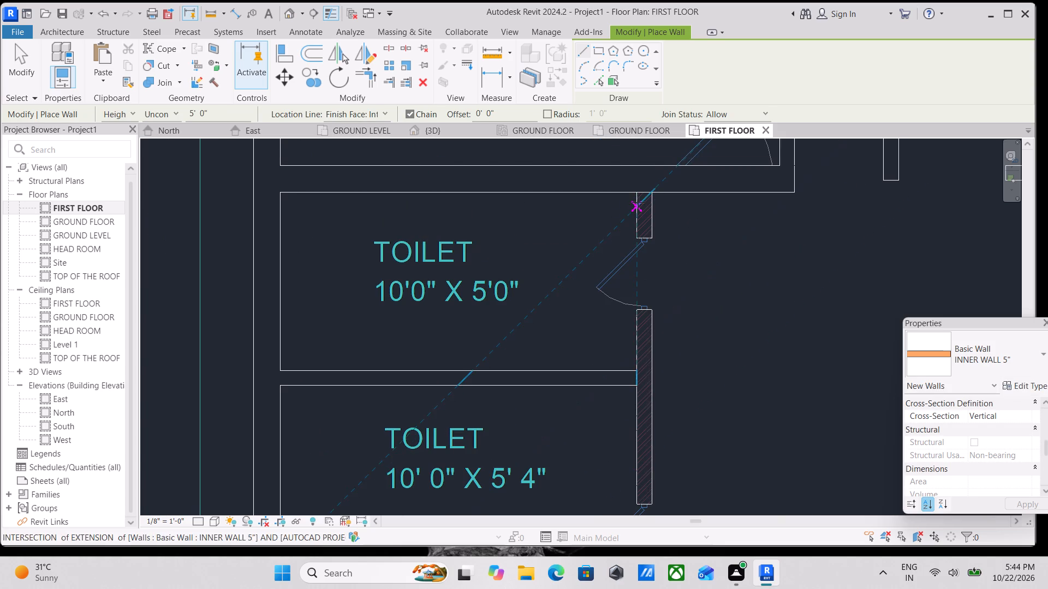
left_click(638, 194)
middle_click_drag(636, 353, 607, 191)
scroll(624, 305, "down", 2)
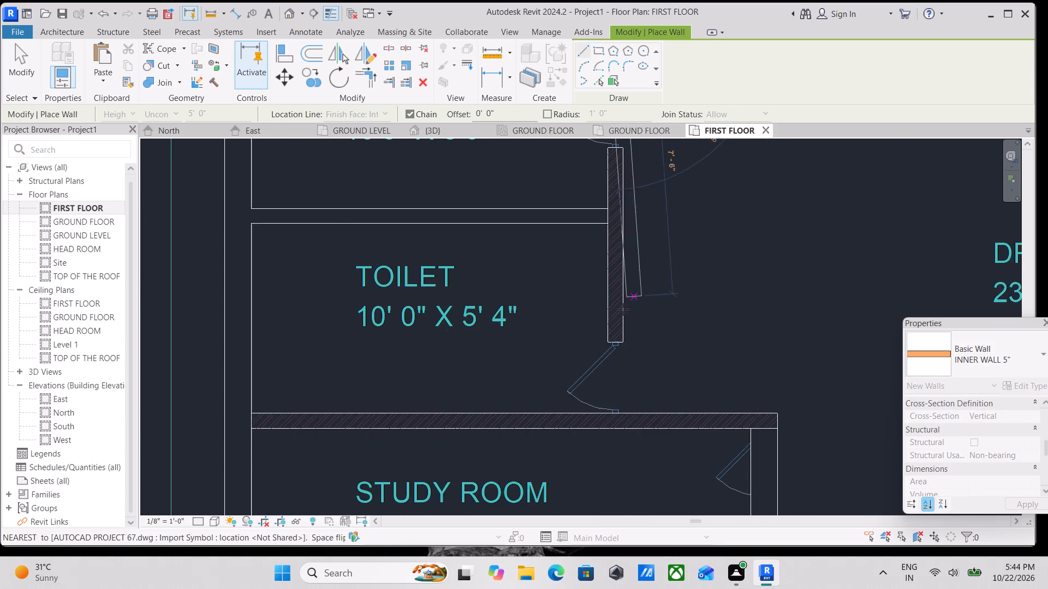
middle_click_drag(623, 309, 593, 217)
left_click(580, 294)
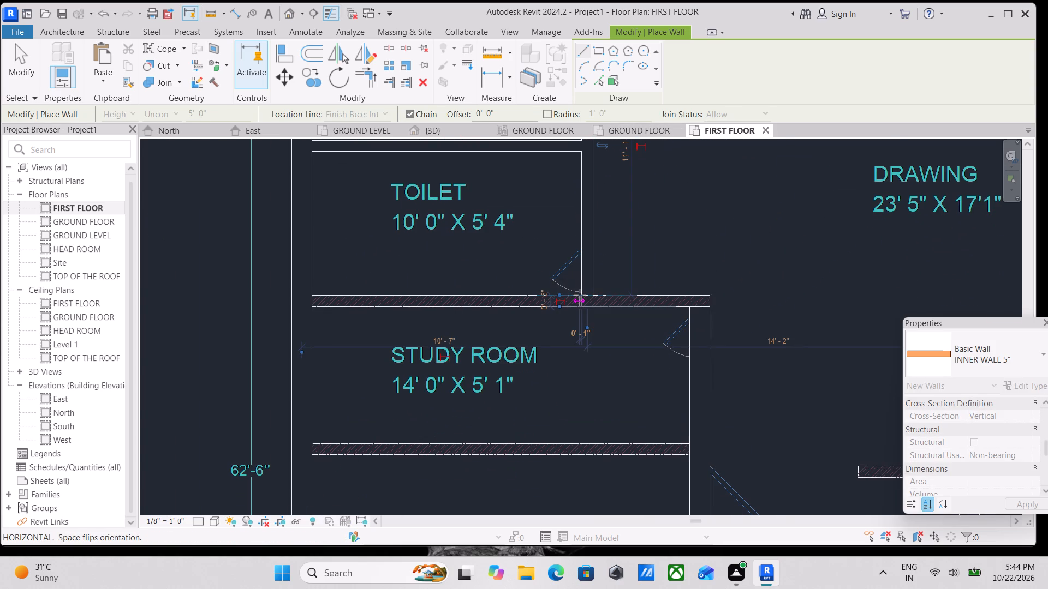
key("Escape")
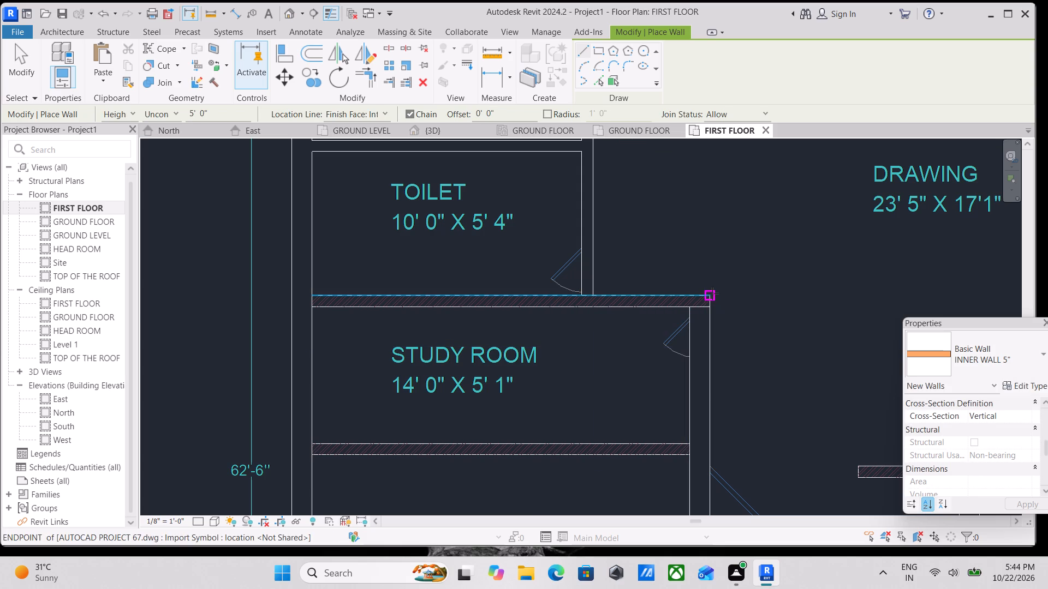
Draw the study room's 14' 9" north wall as a 5" inner wall, west from its east corner to the outer wall.
left_click(712, 293)
middle_click_drag(306, 278, 486, 260)
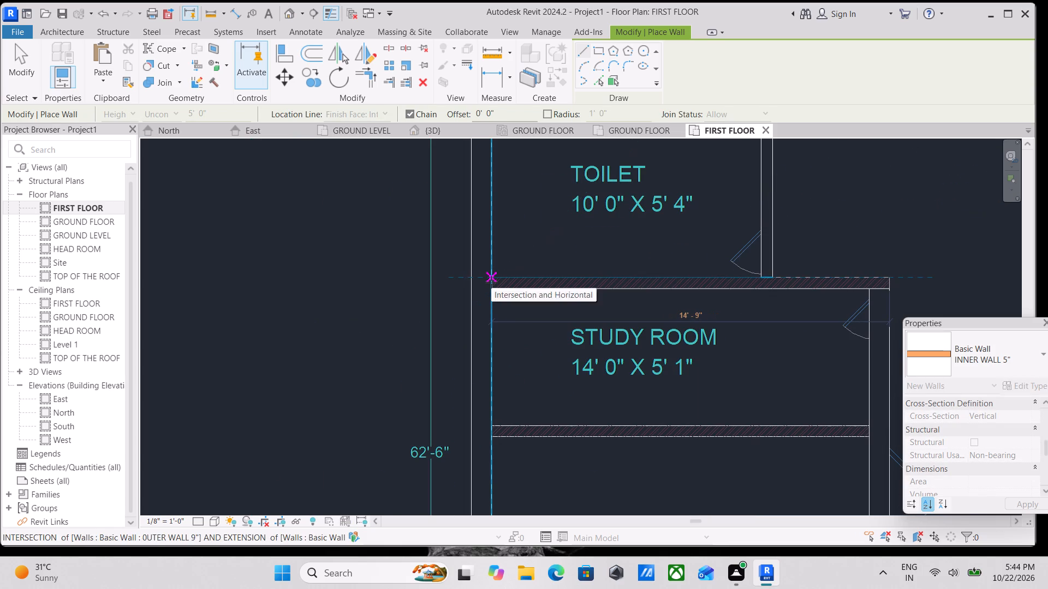
left_click(491, 282)
key("Escape")
Draw the 14' 0" long 5" inner wall between the study room and the 14' 0" x 12' 0" bedroom, west to the outer wall.
scroll(511, 278, "down", 4)
middle_click_drag(548, 297, 546, 208)
scroll(716, 285, "up", 5)
left_click(712, 261)
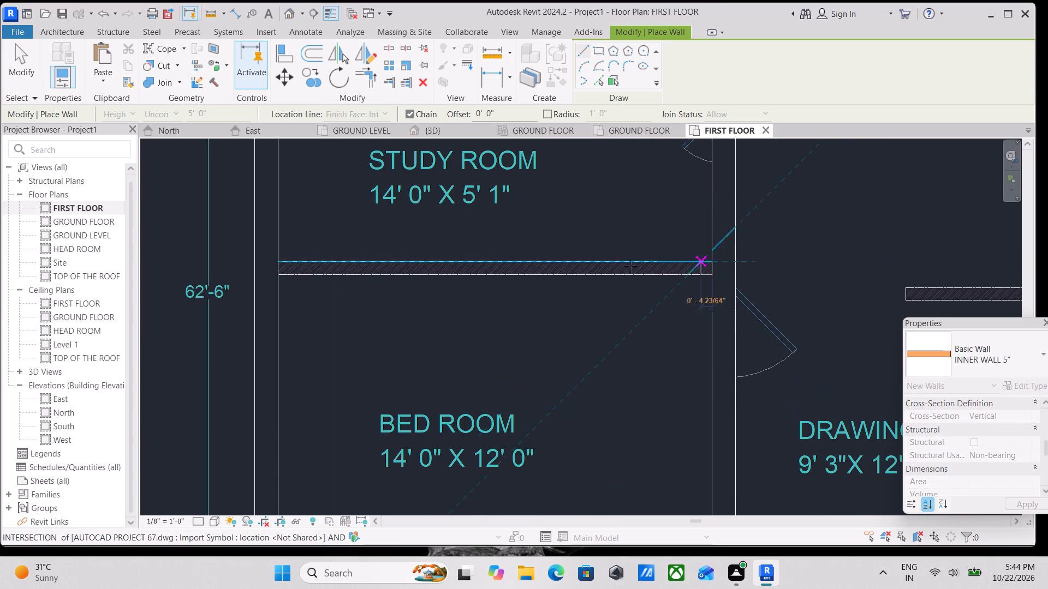
middle_click_drag(415, 266, 582, 262)
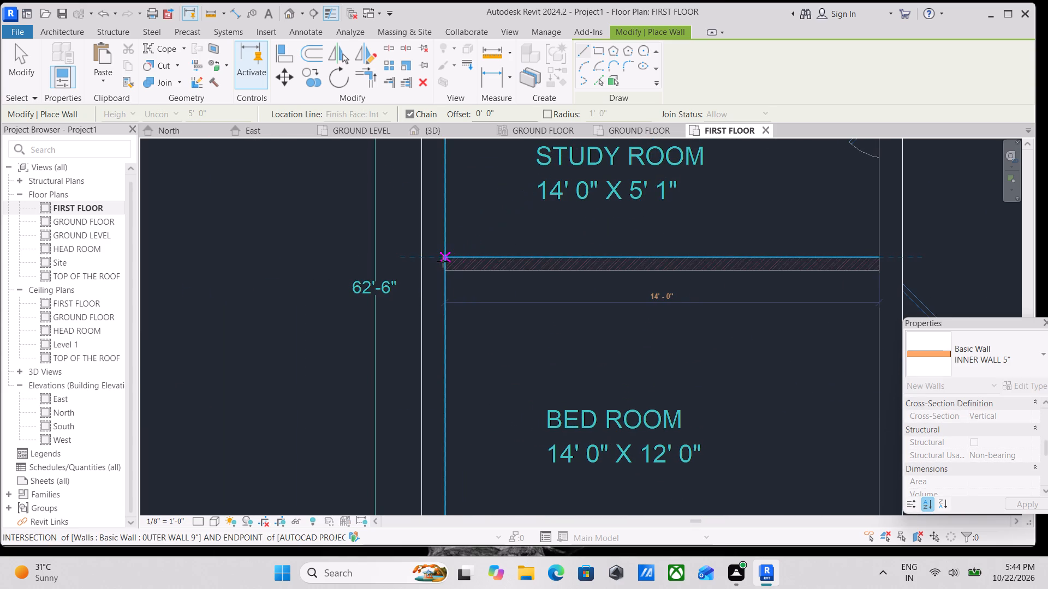
left_click(443, 261)
key("Escape")
Draw the 2' 9 1/2" stub of 5" inner wall on the north side of the upper dresser, west from the main wall.
scroll(498, 267, "down", 4)
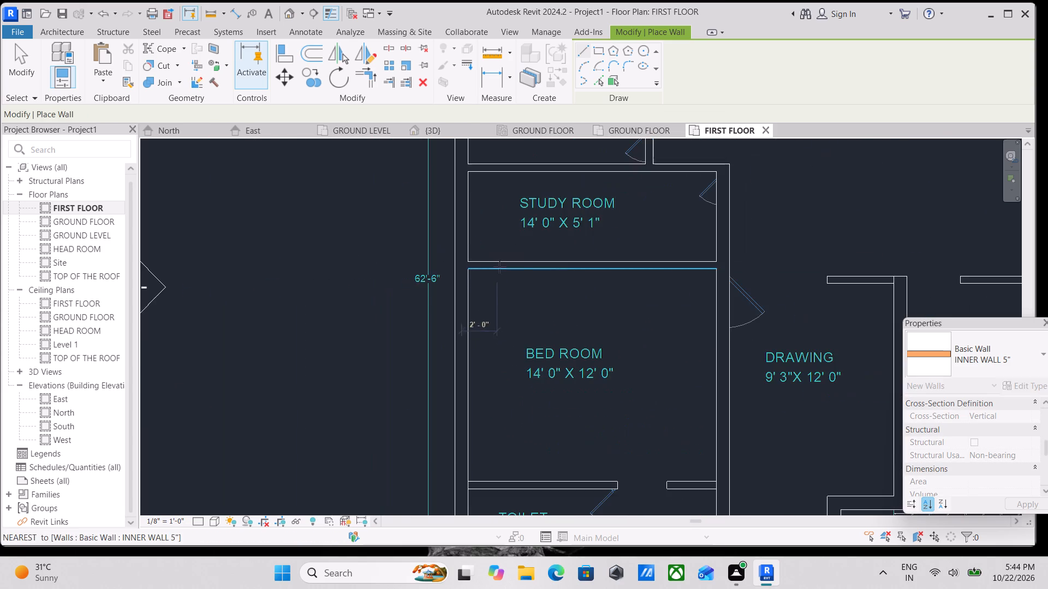
scroll(550, 261, "down", 3)
middle_click_drag(555, 263, 537, 171)
scroll(611, 309, "up", 3)
scroll(656, 337, "up", 4)
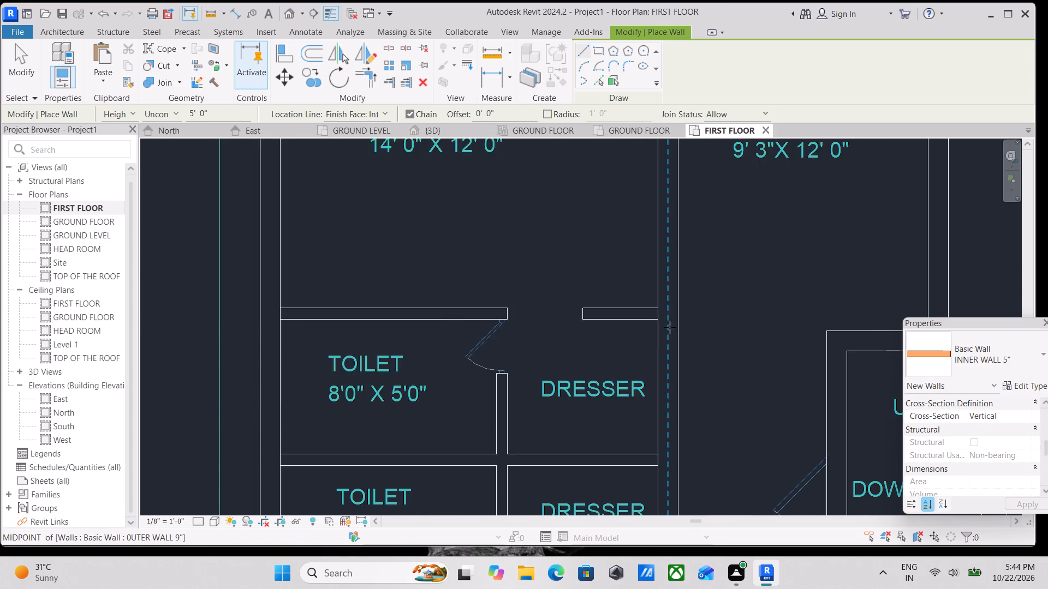
scroll(670, 327, "up", 1)
left_click(653, 305)
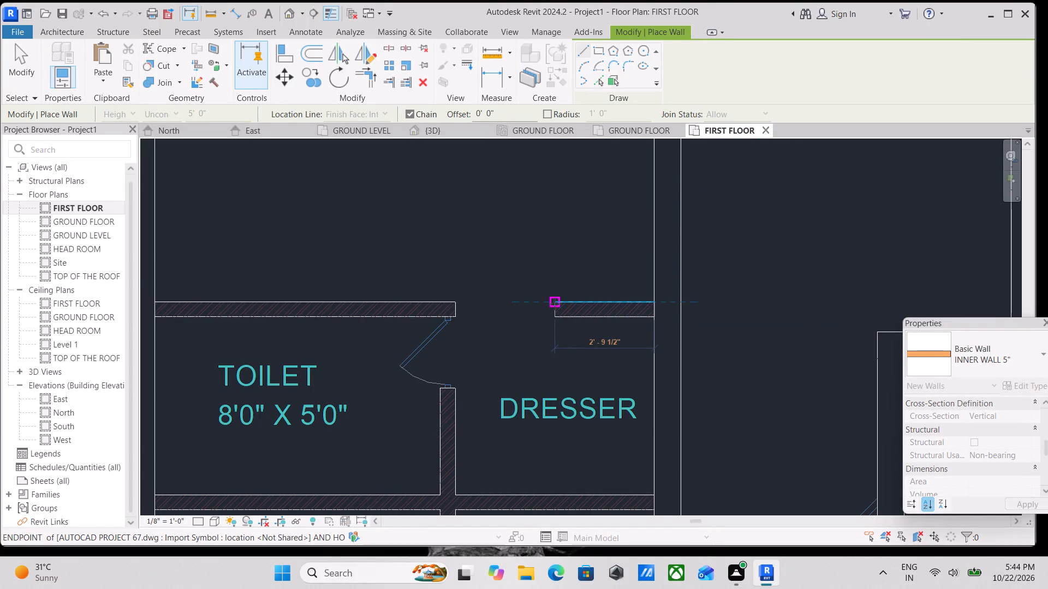
left_click(555, 304)
key("Escape")
Draw the 8' 0" x 5' 0" toilet's north wall as a 5" inner wall, west from the dresser opening to the outer wall.
middle_click_drag(440, 318, 582, 250)
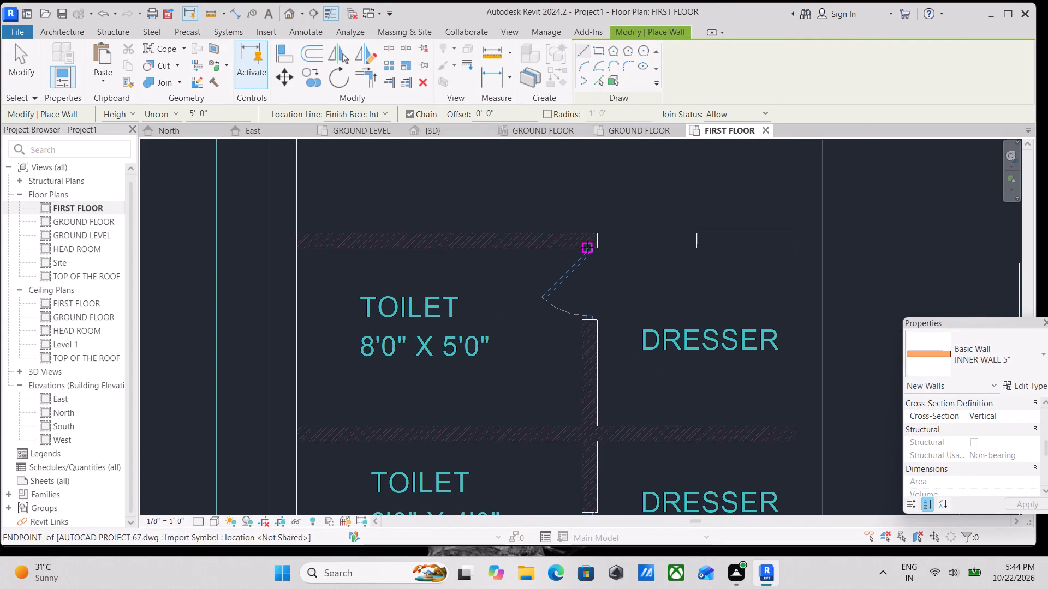
left_click(596, 233)
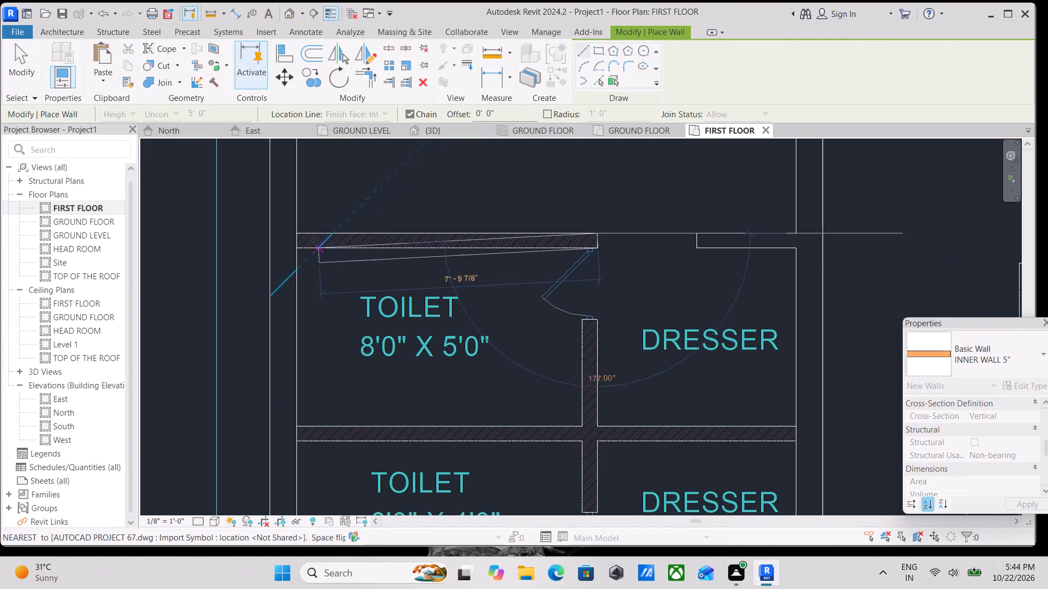
left_click(294, 235)
key("Escape")
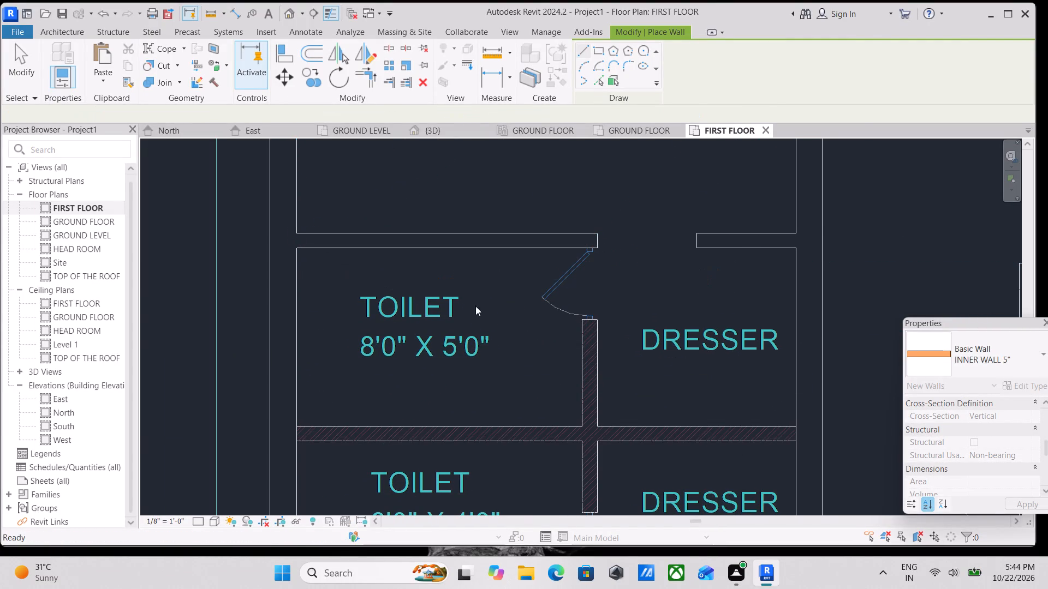
Draw the 9' 10" long 5" inner wall between the 8' 0" toilets and the dressers, flipped onto the layout, south to the lower toilet's corner.
left_click(594, 248)
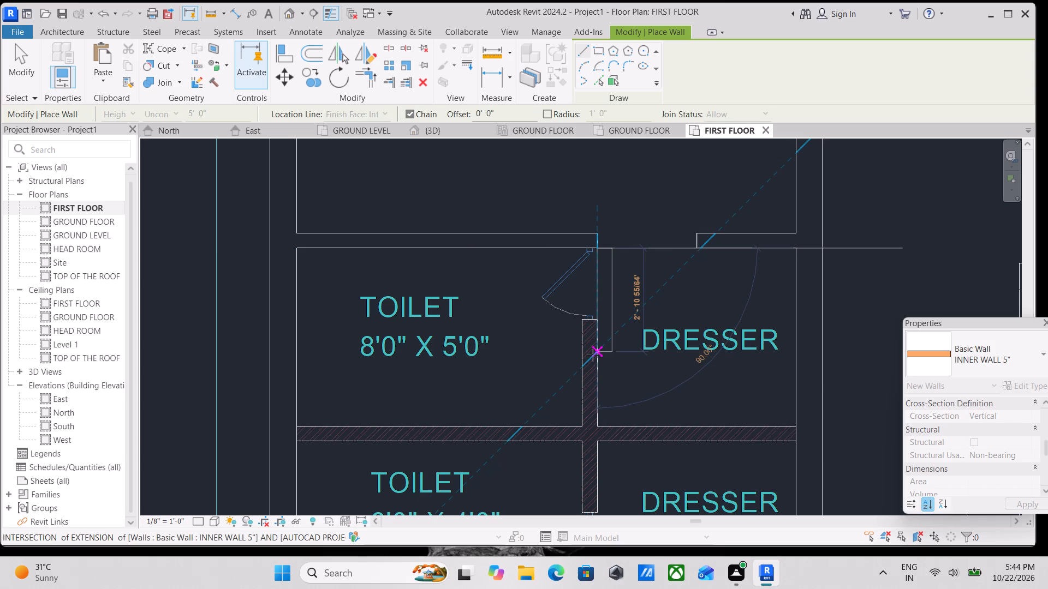
key("space")
middle_click_drag(596, 403, 561, 230)
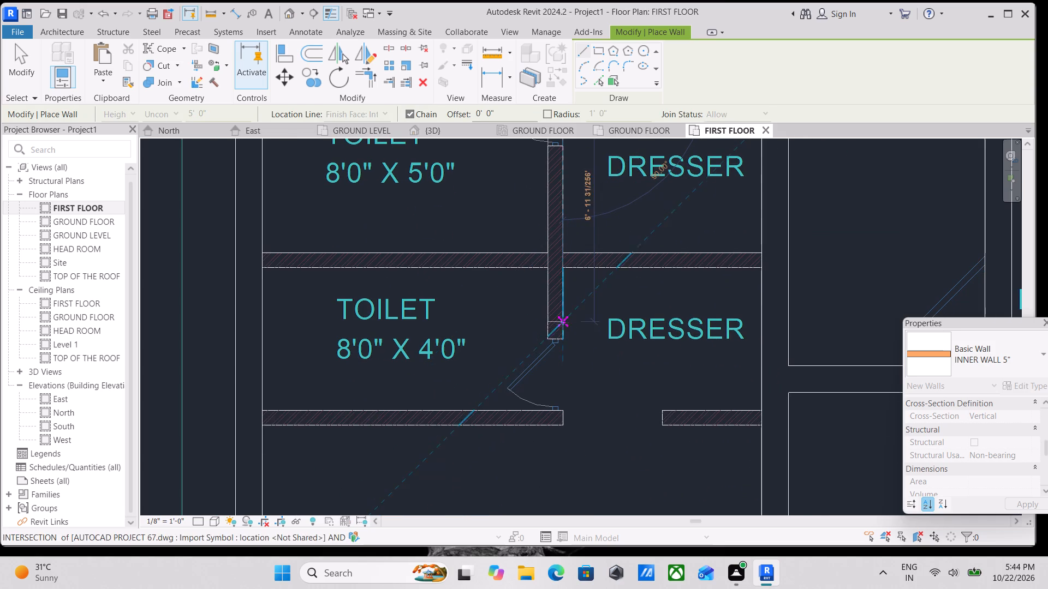
left_click(562, 423)
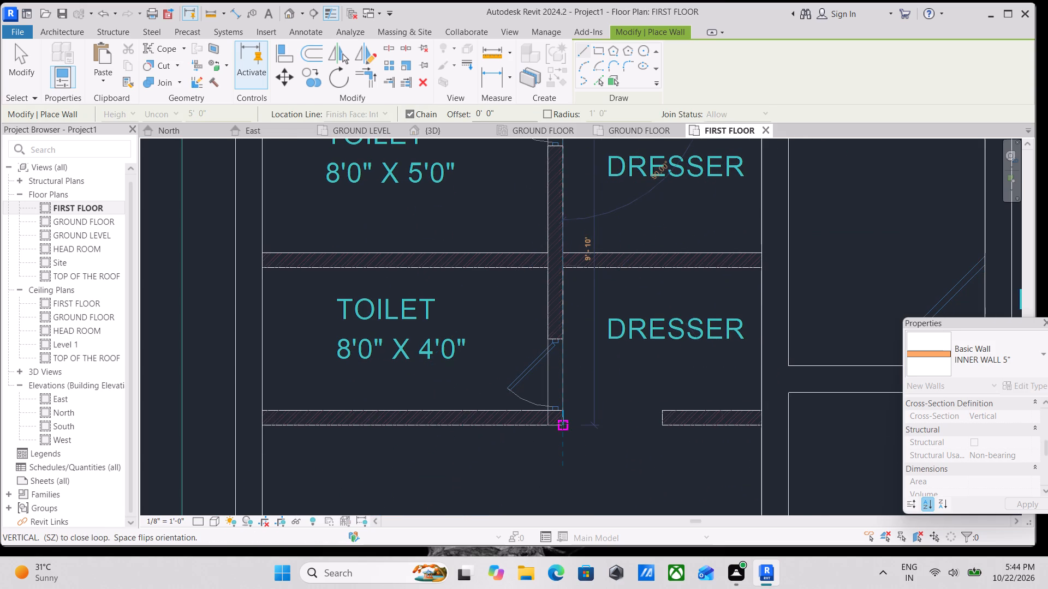
key("Escape")
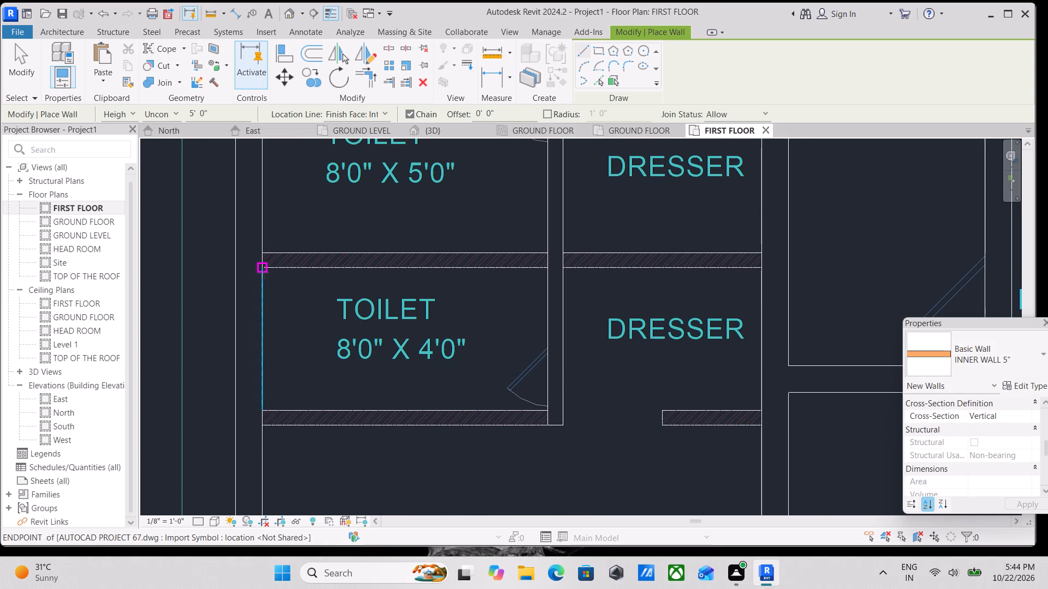
Draw the 5" inner wall separating the upper and lower toilets and dressers, east from the outer wall to the main wall.
left_click(260, 268)
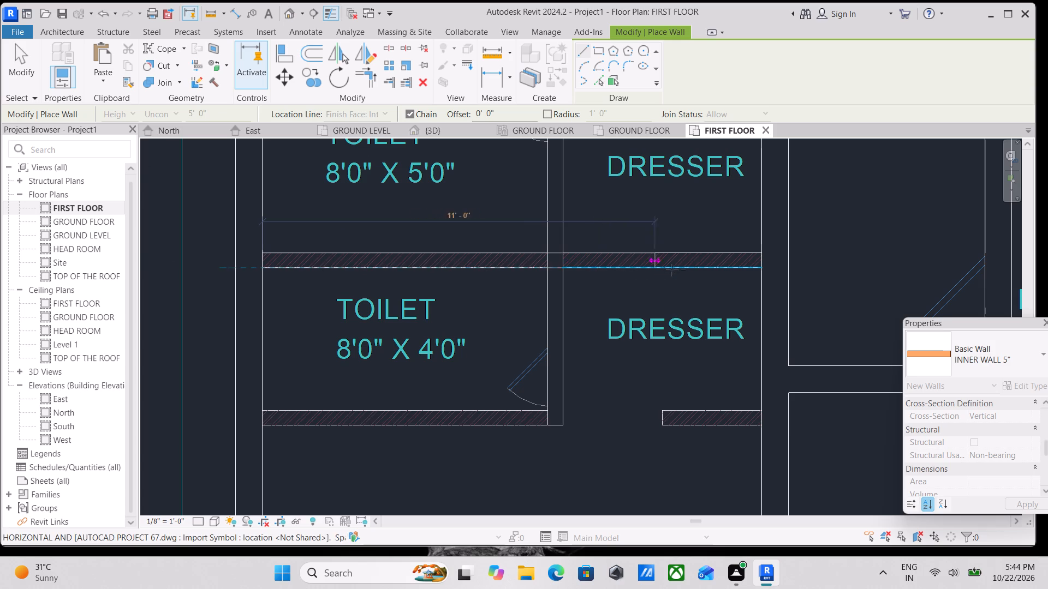
left_click(764, 265)
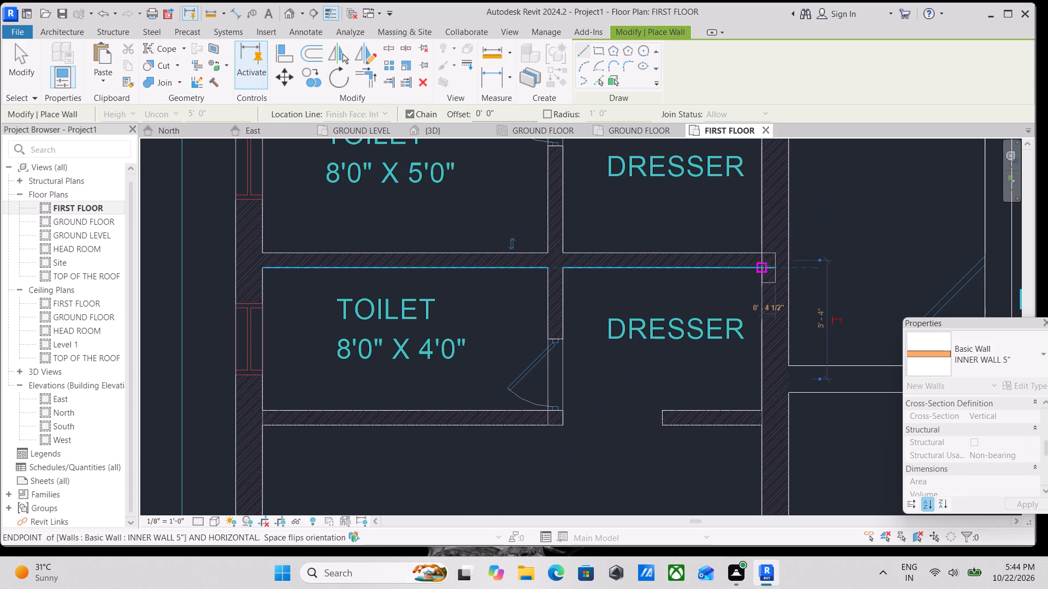
key("Escape")
Draw the 8' 0" x 4' 0" toilet's south wall as a 5" inner wall, east from the outer wall to the dresser partition.
scroll(561, 338, "down", 2)
middle_click_drag(566, 331, 641, 259)
scroll(392, 340, "up", 2)
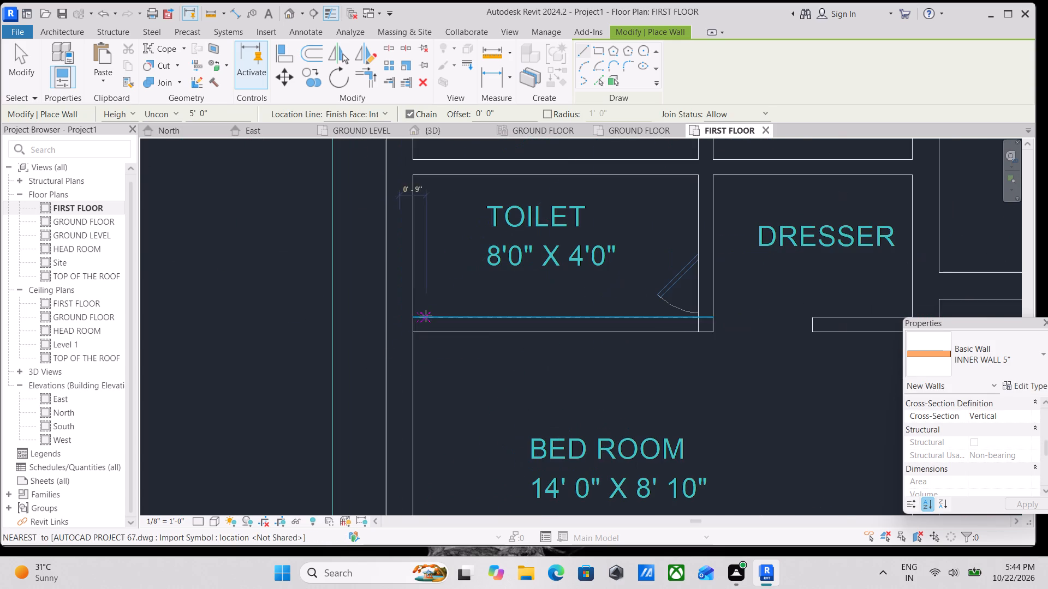
left_click(413, 334)
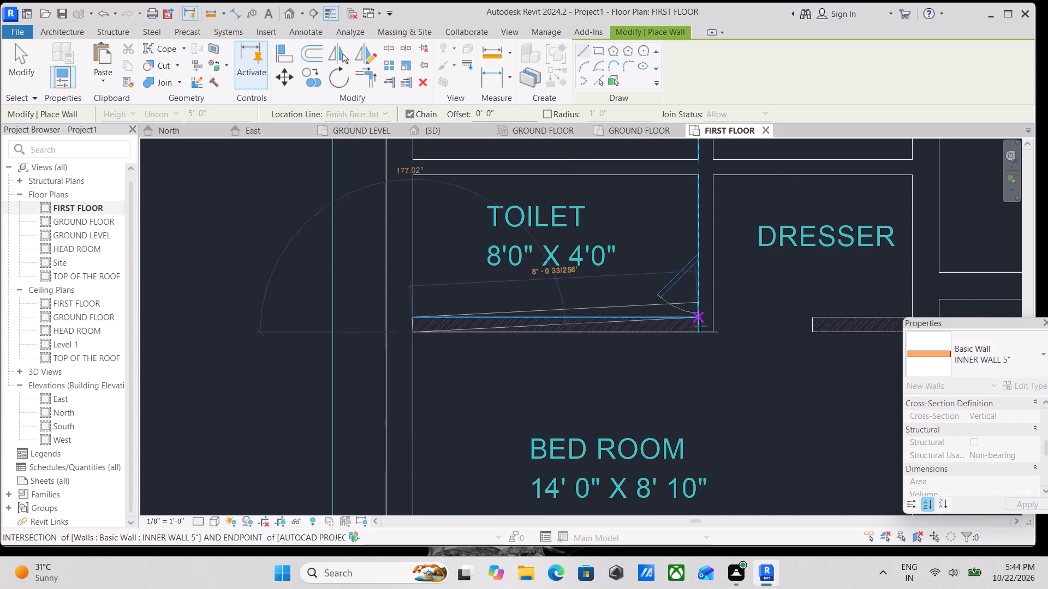
left_click(698, 333)
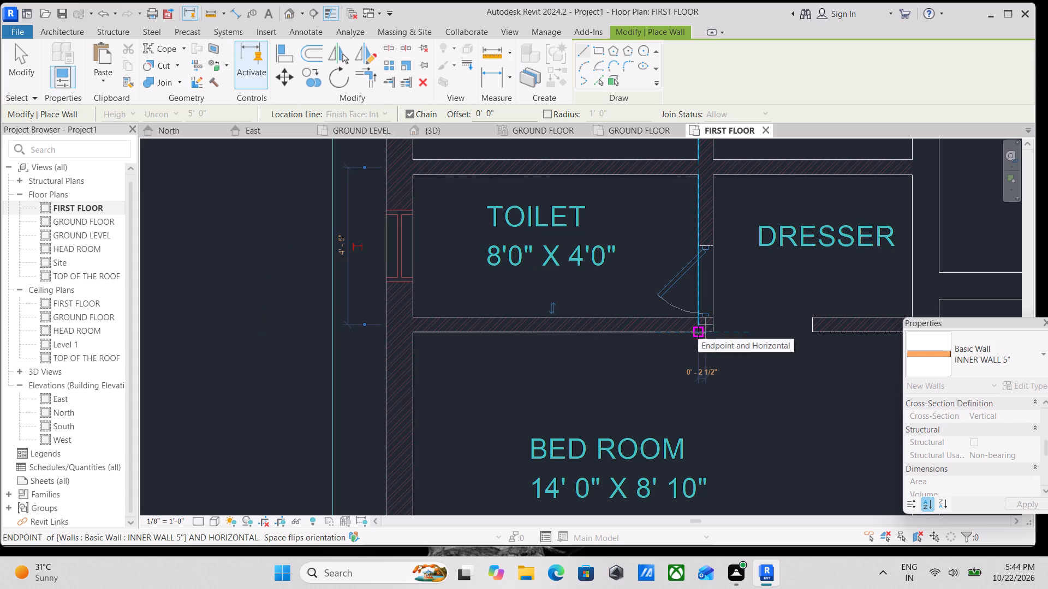
key("Escape")
Draw the stub of 5" inner wall on the lower dresser's south side, west from the main wall and flipped onto the layout.
scroll(707, 327, "down", 2)
middle_click_drag(706, 327, 547, 329)
scroll(710, 334, "up", 2)
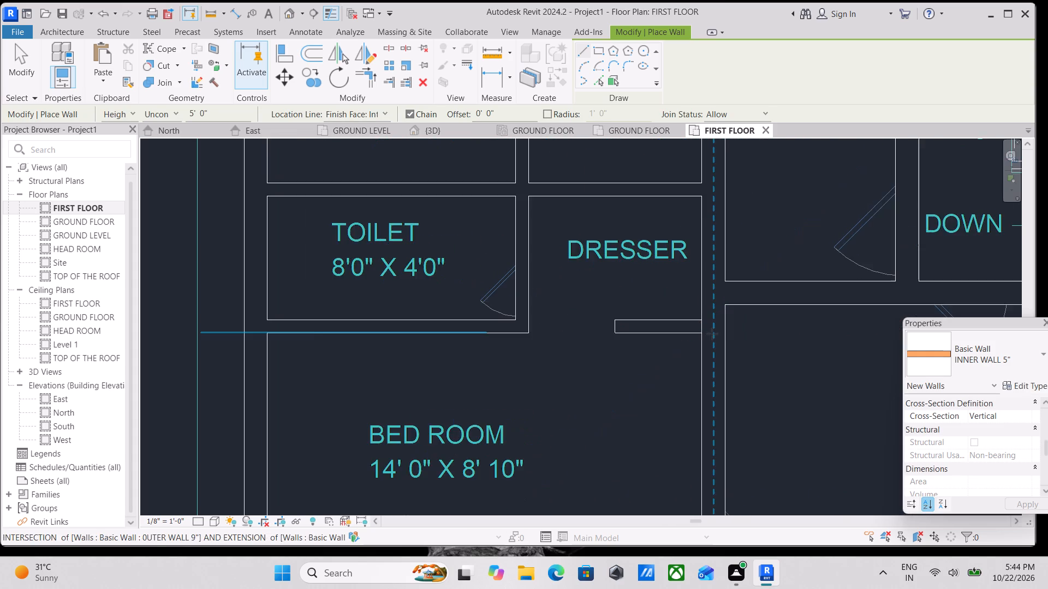
left_click(696, 334)
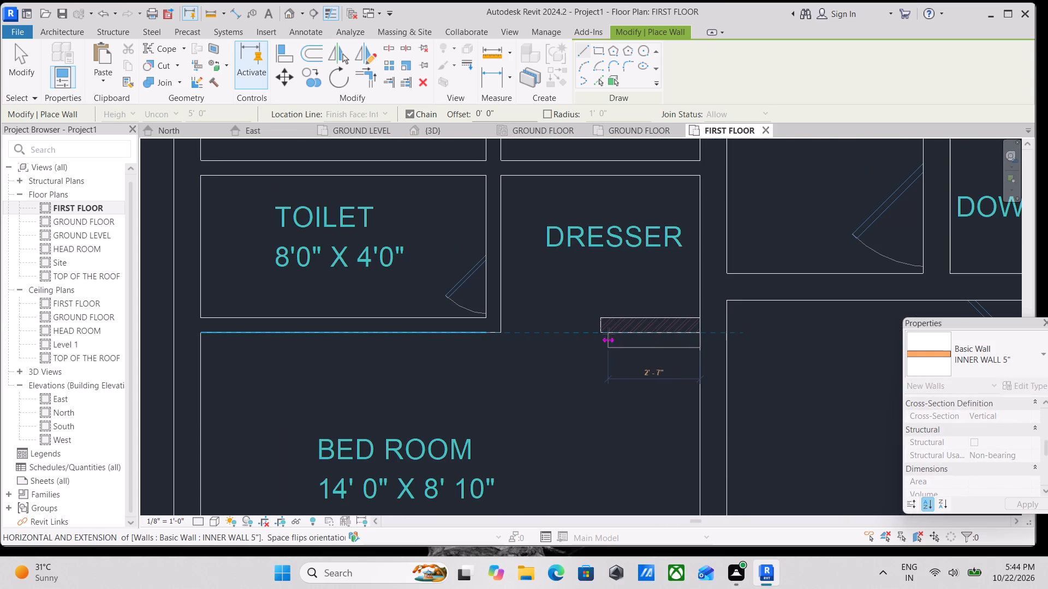
key("space")
left_click(600, 333)
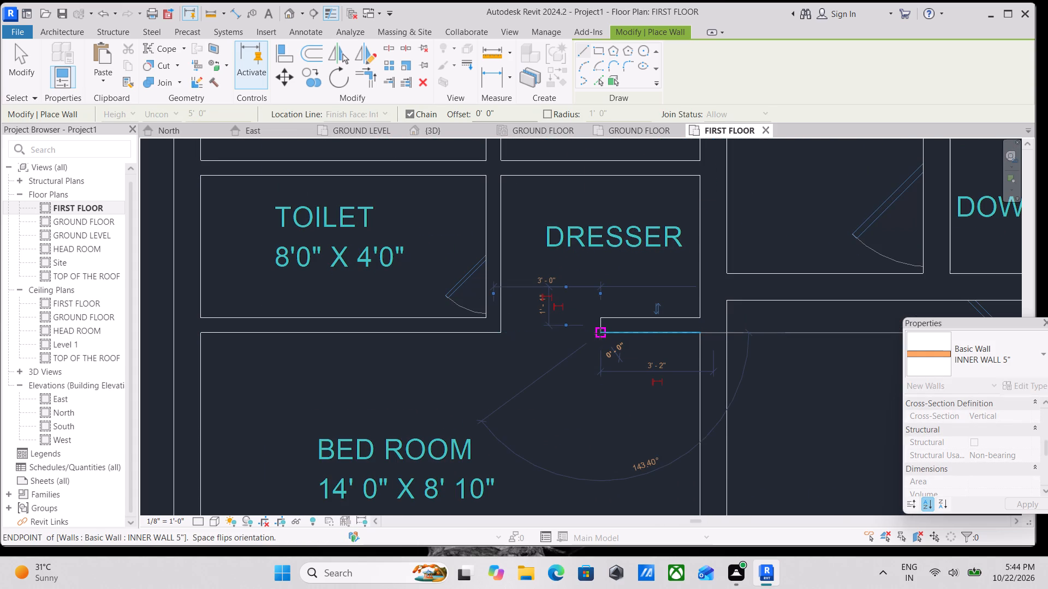
key("Escape")
Examine the FIRST FLOOR plan from the balcony up to the Puja Gadi and back for walls still missing over the layout.
scroll(600, 333, "down", 4)
scroll(534, 402, "down", 2)
middle_click_drag(534, 395, 548, 361)
scroll(549, 360, "down", 4)
middle_click_drag(549, 360, 549, 361)
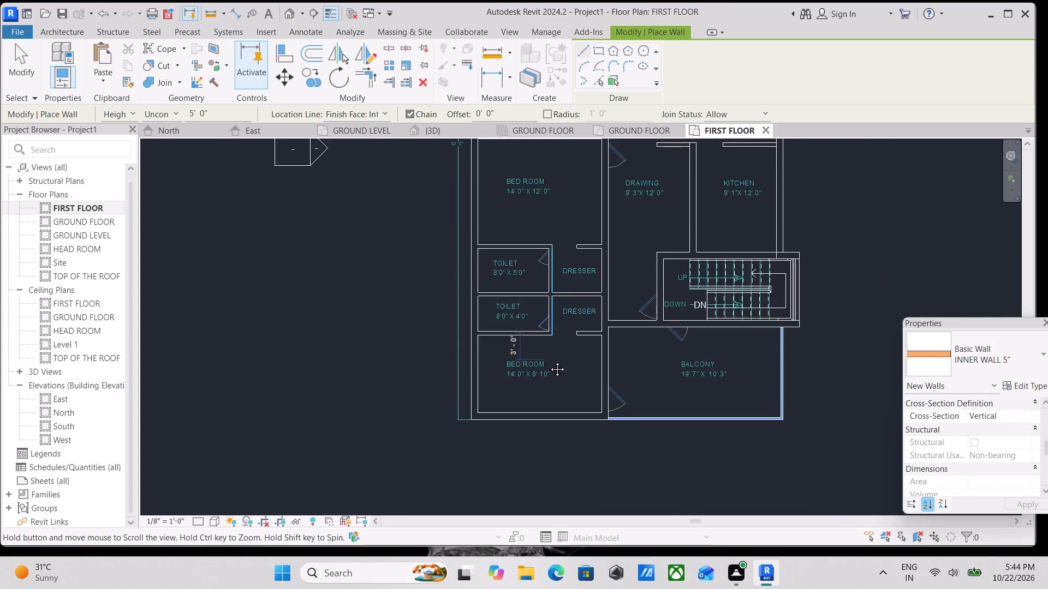
middle_click_drag(549, 361, 496, 433)
middle_click_drag(563, 275, 532, 443)
middle_click_drag(553, 285, 553, 290)
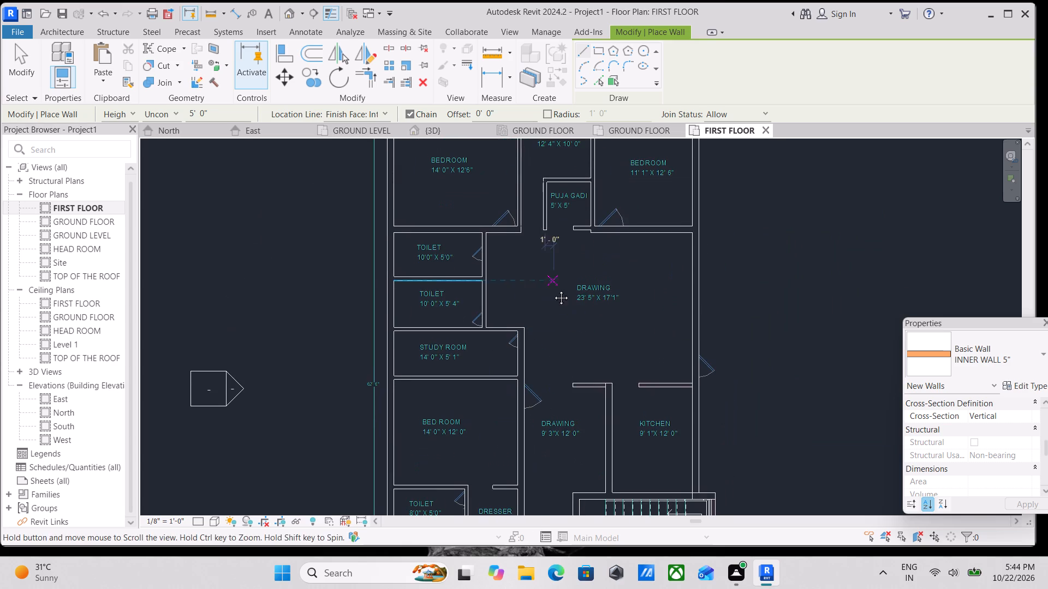
middle_click_drag(553, 290, 539, 389)
middle_click_drag(550, 387, 537, 274)
middle_click_drag(555, 334, 535, 193)
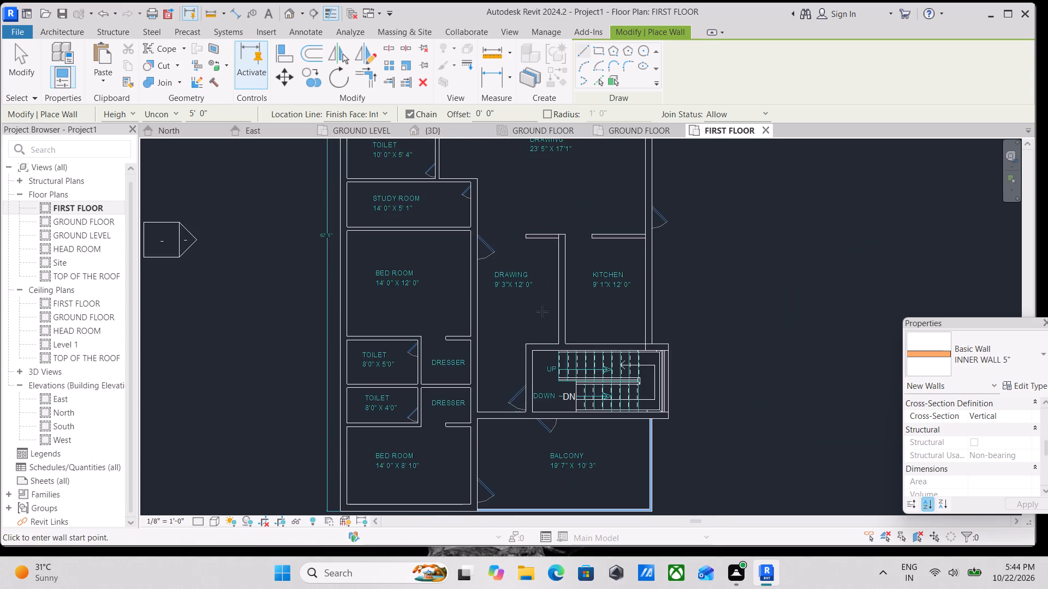
middle_click_drag(524, 399, 526, 271)
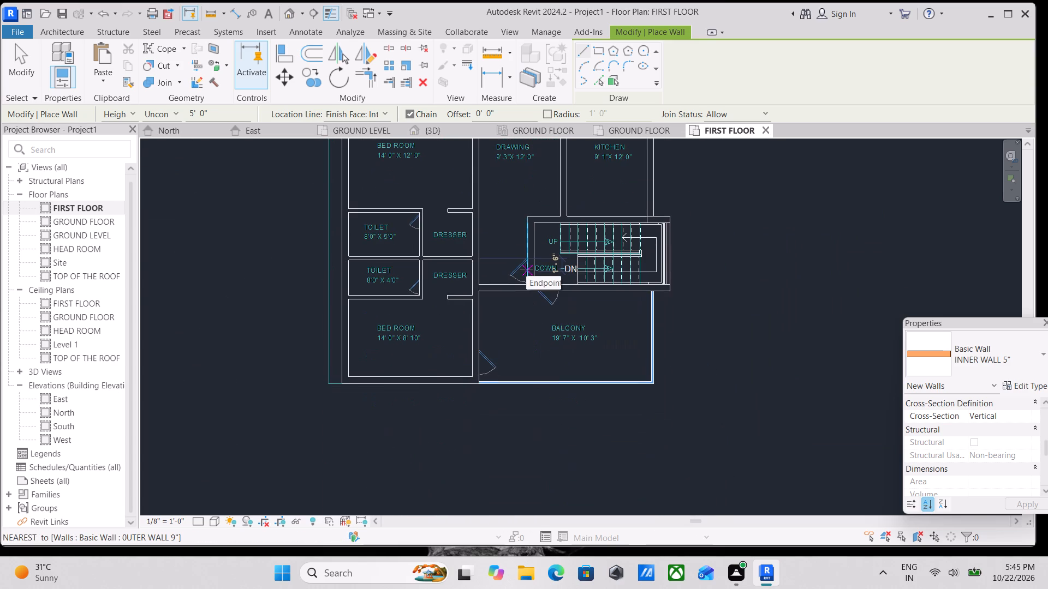
scroll(509, 268, "up", 2)
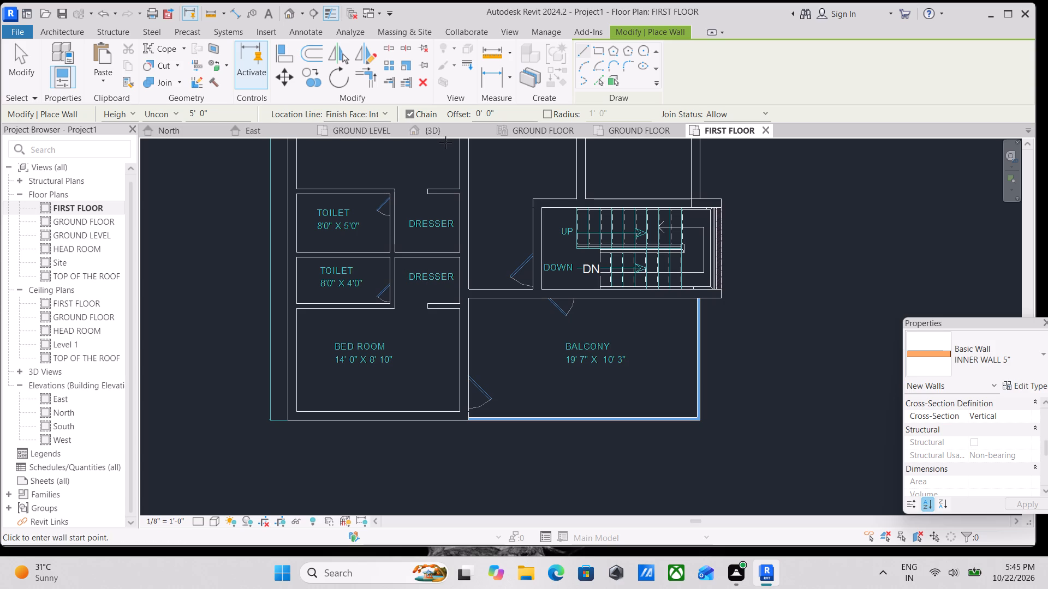
Switch to the 3D view and examine the first-floor walls over the house, closing in on the staircase and balcony corner.
left_click(428, 131)
scroll(480, 334, "down", 2)
scroll(435, 345, "down", 1)
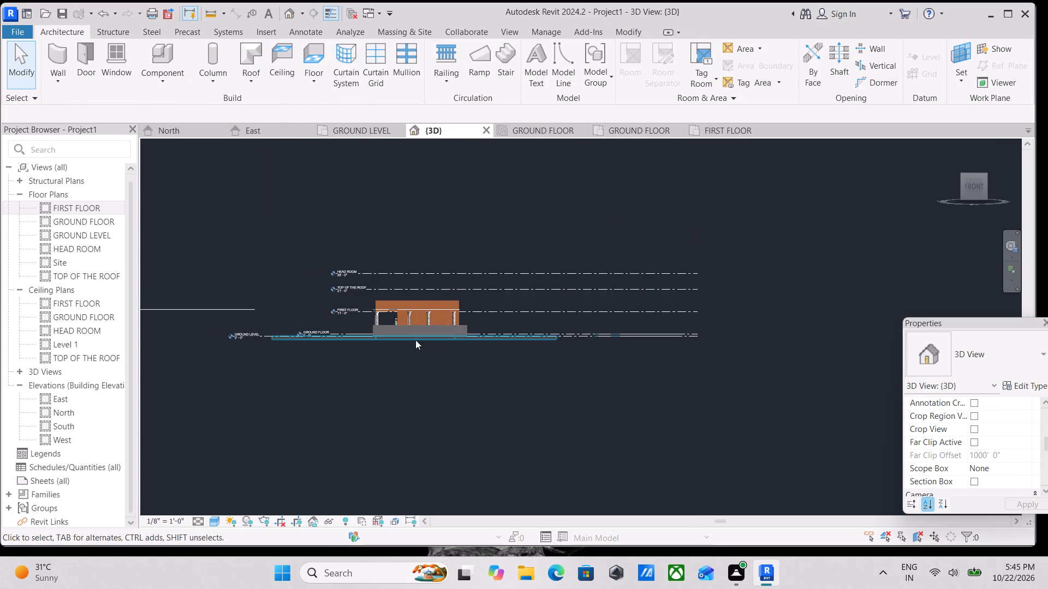
middle_click_drag(366, 311, 531, 323, "shift")
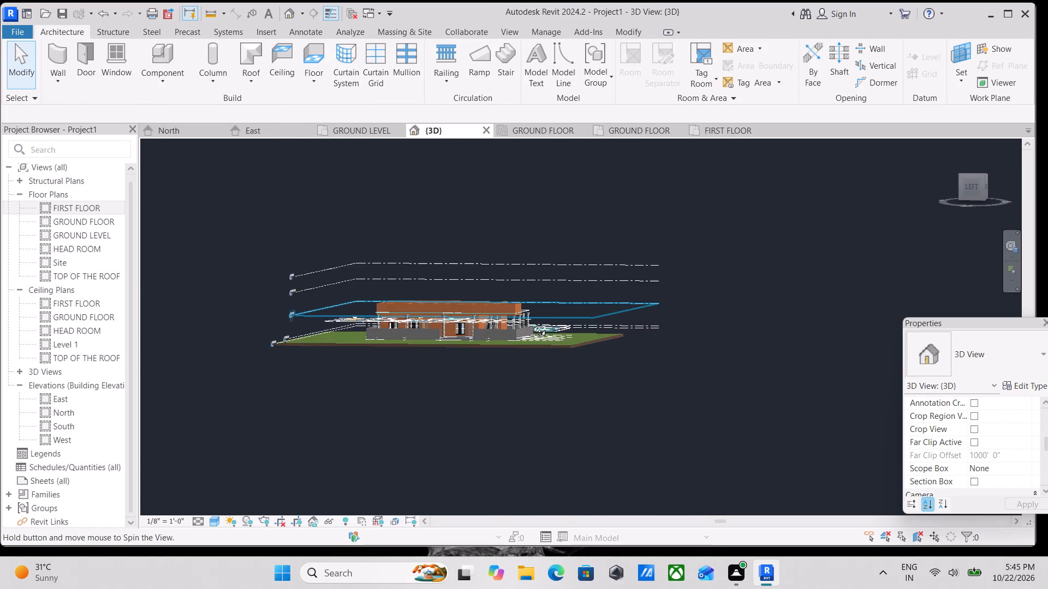
middle_click_drag(531, 323, 537, 314, "shift")
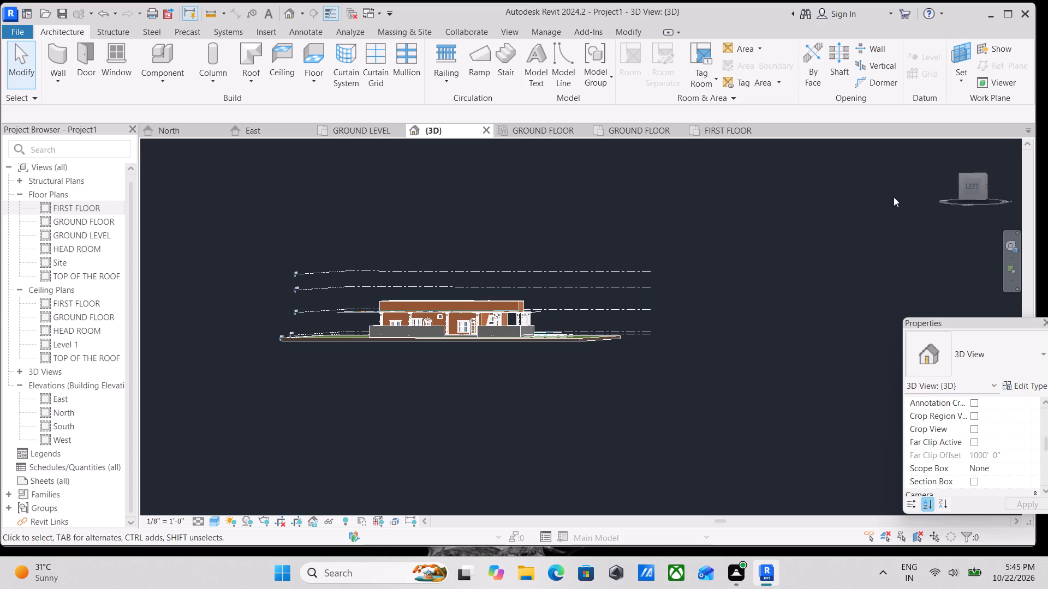
left_click(966, 188)
scroll(490, 365, "up", 9)
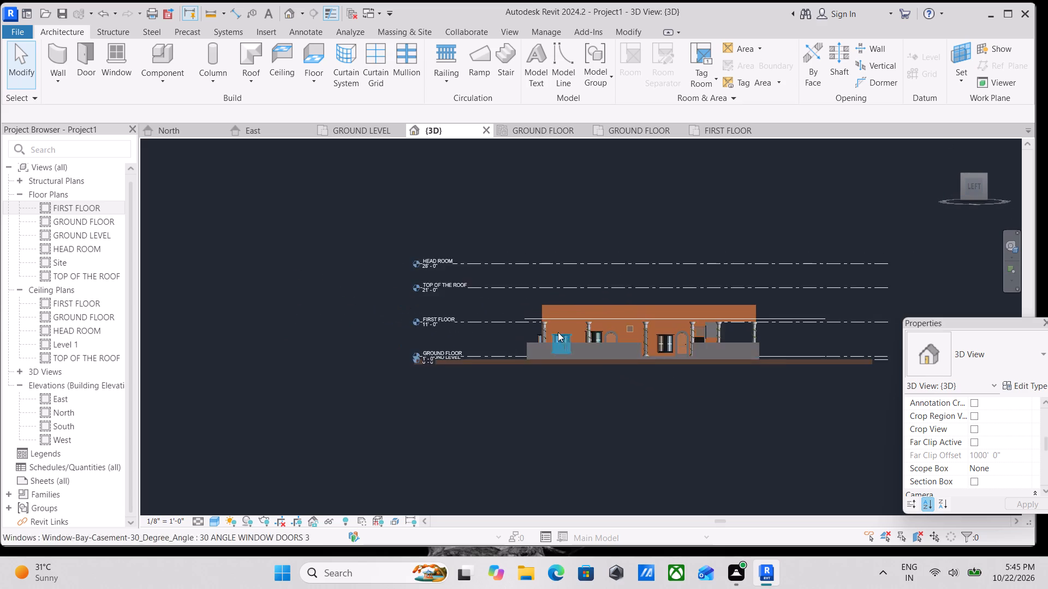
scroll(558, 332, "up", 2)
scroll(580, 302, "down", 3)
middle_click_drag(562, 306, 604, 402)
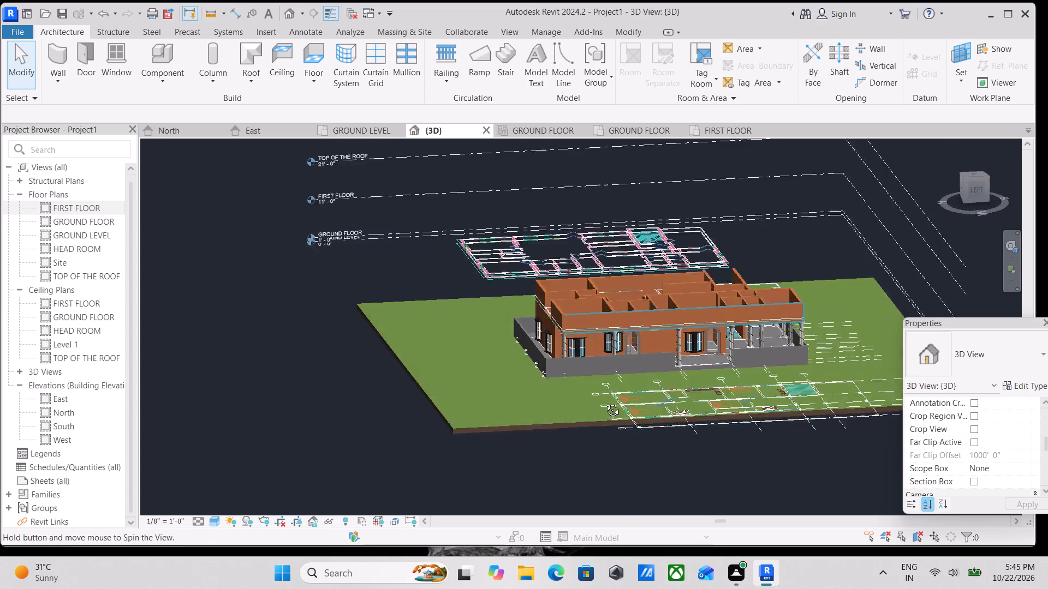
middle_click_drag(604, 402, 222, 413)
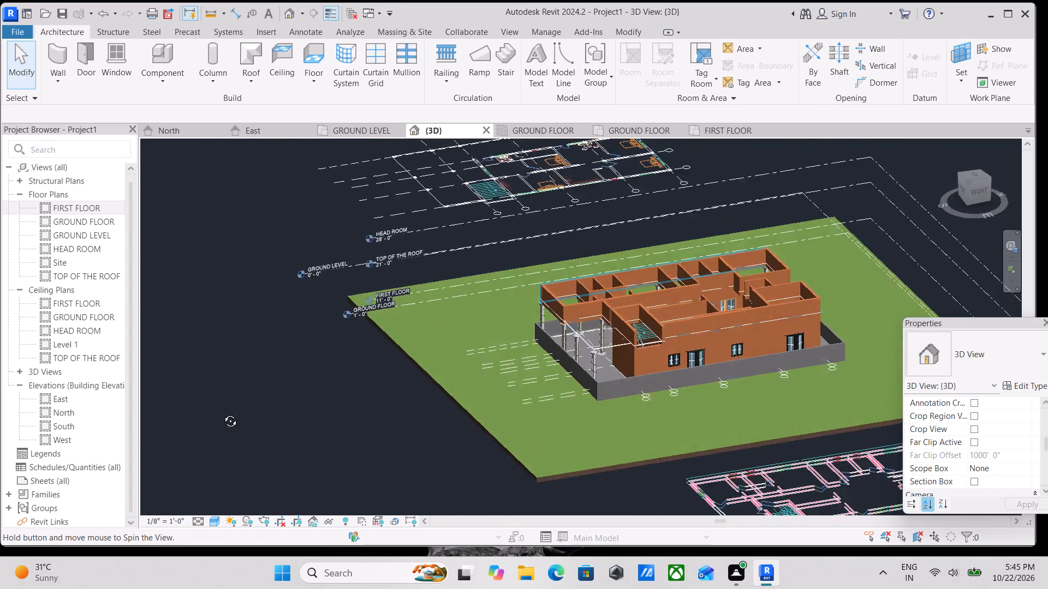
middle_click_drag(222, 413, 247, 545)
scroll(472, 422, "up", 4)
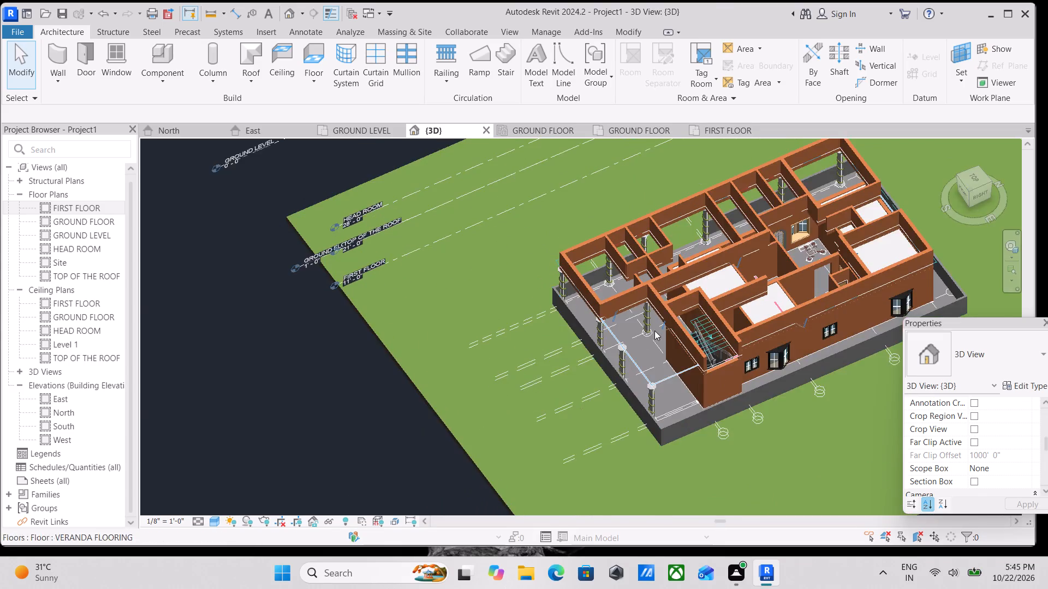
scroll(654, 330, "up", 2)
scroll(644, 238, "up", 3)
scroll(551, 241, "down", 4)
scroll(521, 289, "down", 2)
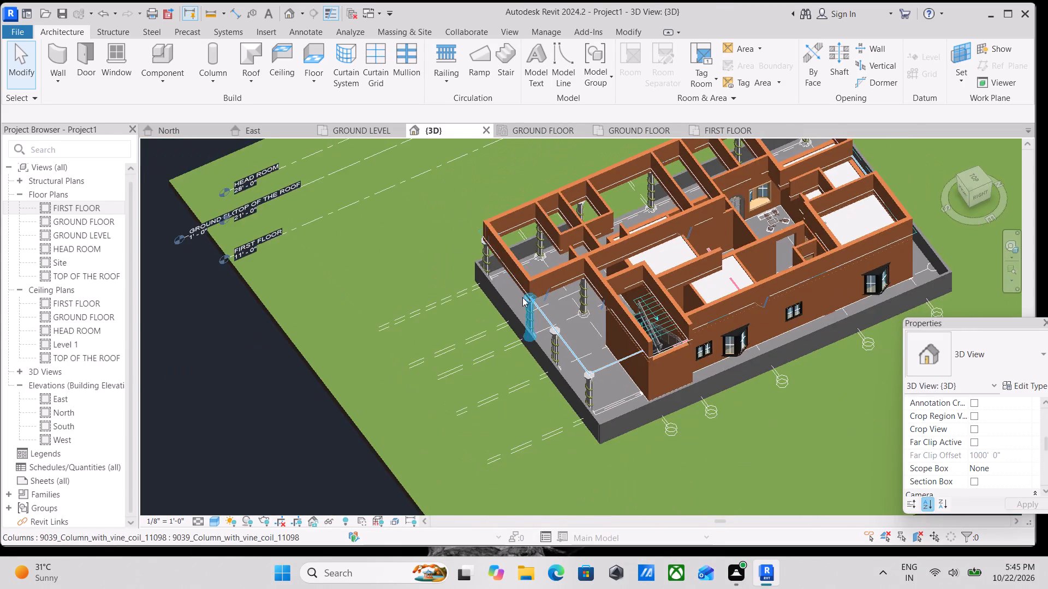
scroll(524, 316, "down", 5)
scroll(522, 336, "up", 6)
middle_click_drag(528, 262, 492, 269)
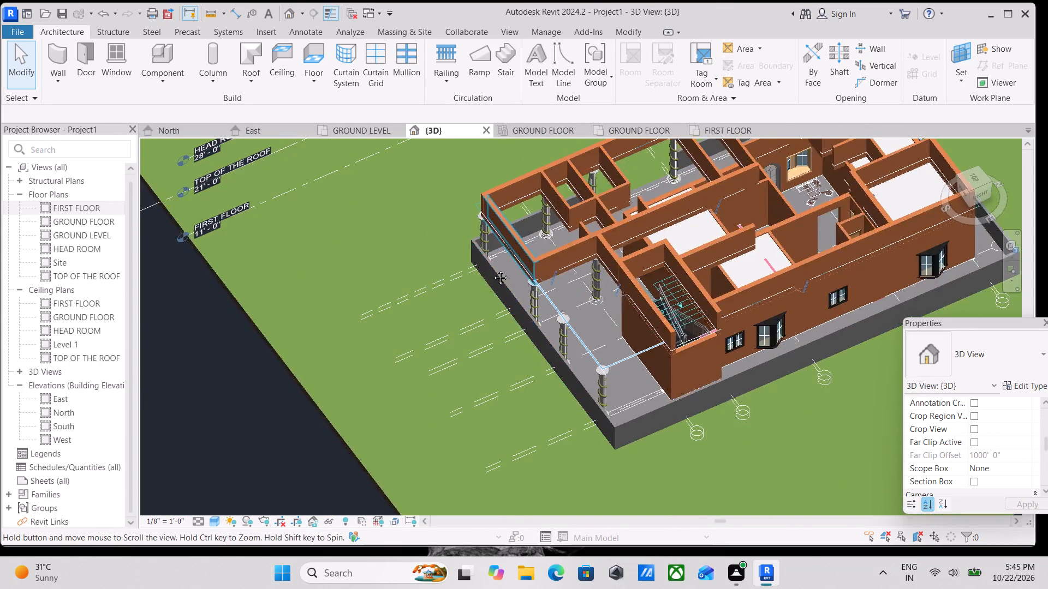
middle_click_drag(492, 269, 301, 323)
scroll(501, 431, "up", 3)
scroll(473, 348, "up", 3)
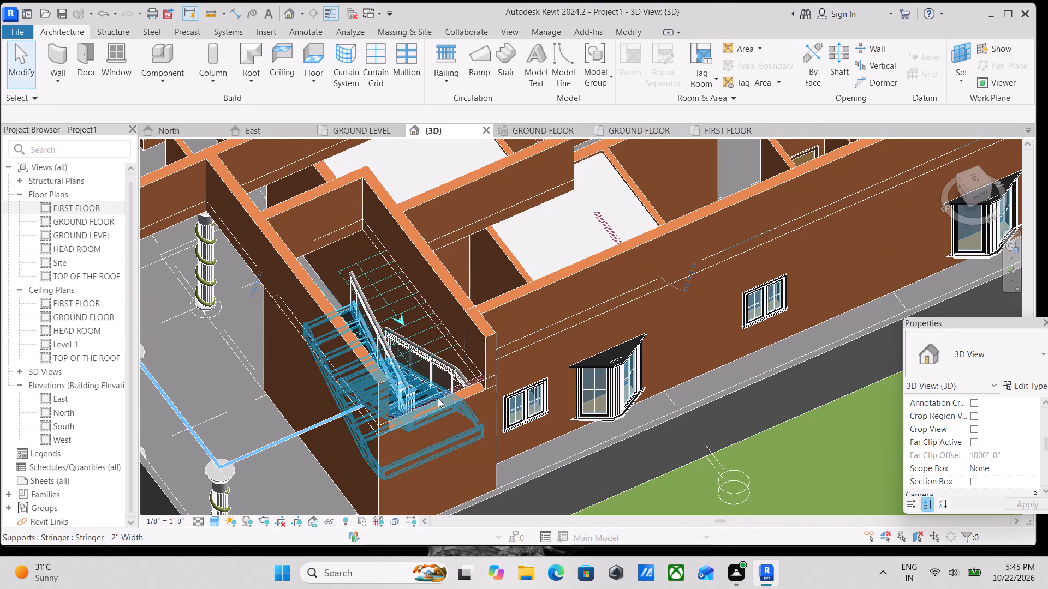
scroll(438, 398, "down", 3)
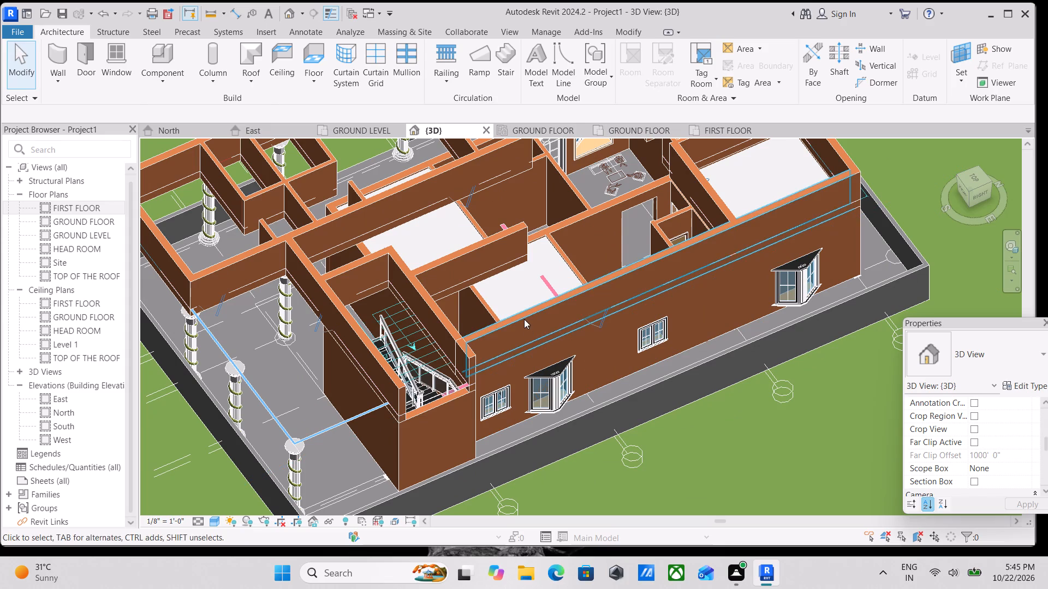
Inspect the constraint properties of the first floor's long 9" east outer wall, north of the staircase.
left_click(524, 319)
scroll(969, 425, "down", 3)
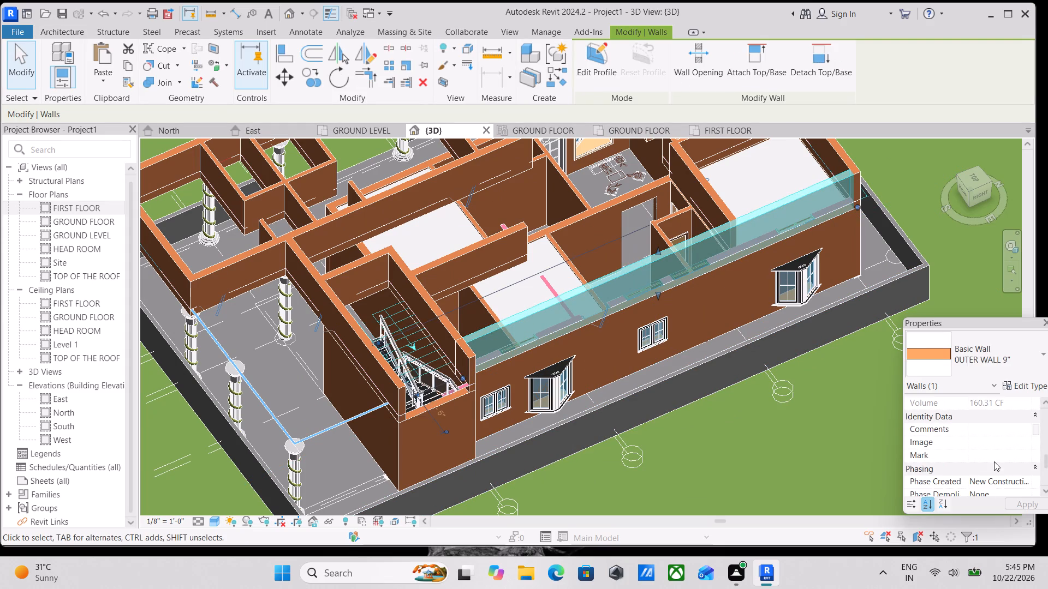
scroll(994, 461, "down", 3)
scroll(994, 461, "up", 9)
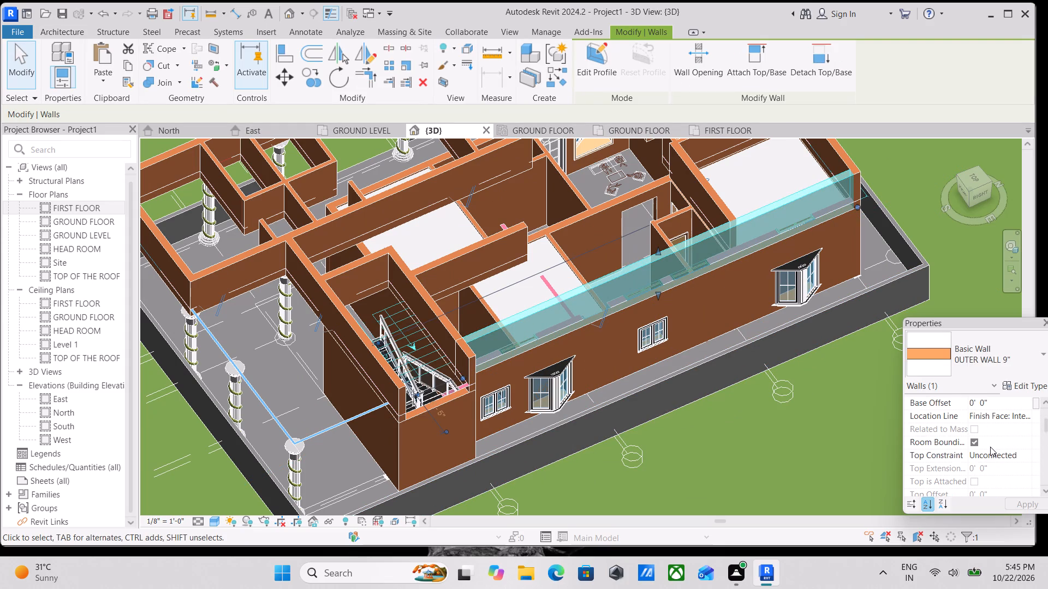
scroll(990, 446, "down", 2)
scroll(990, 446, "up", 2)
scroll(766, 397, "down", 1)
Examine the first-floor walls in 3D from above and from the opposite side of the house.
middle_click_drag(758, 397, 739, 421)
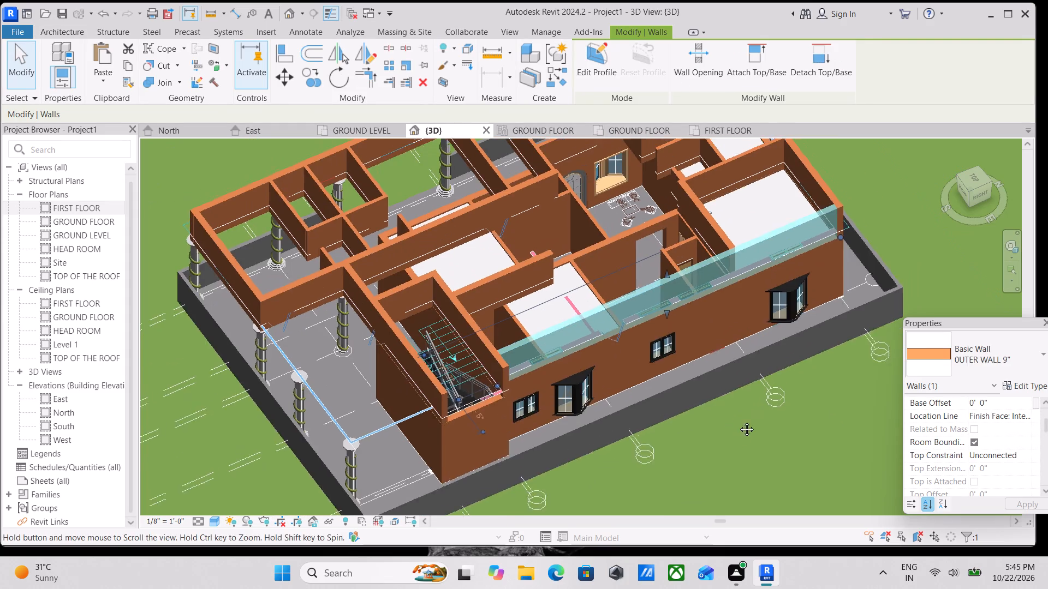
middle_click_drag(739, 421, 700, 466)
scroll(574, 352, "down", 2)
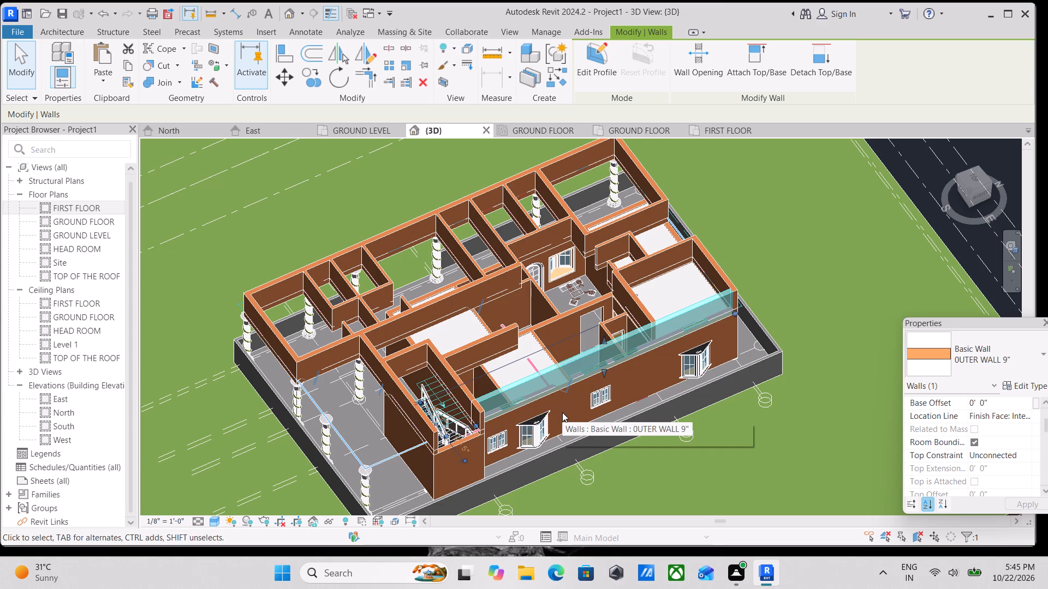
scroll(562, 412, "down", 2)
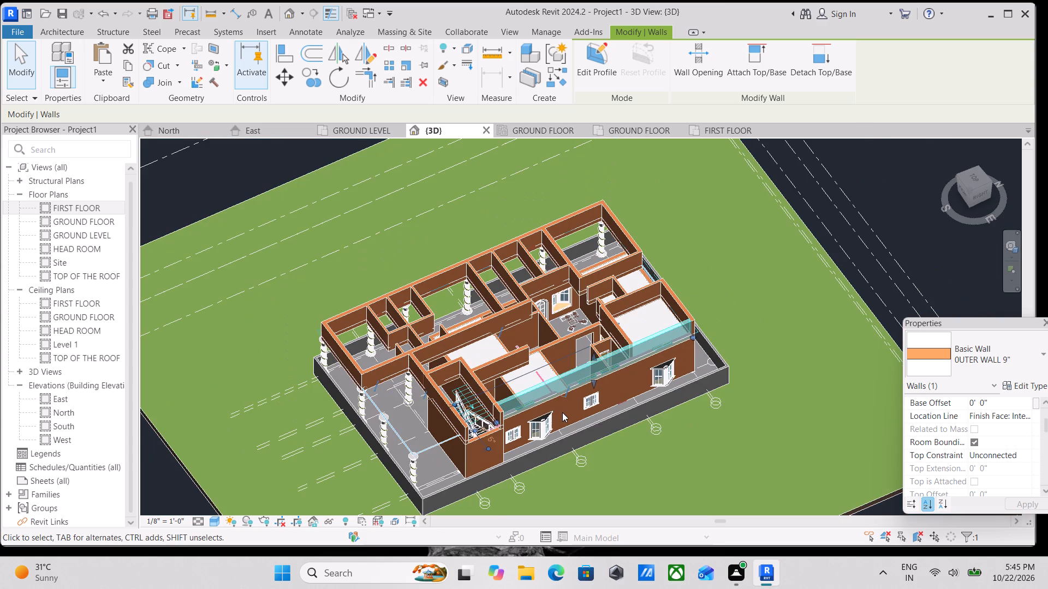
scroll(670, 306, "up", 3)
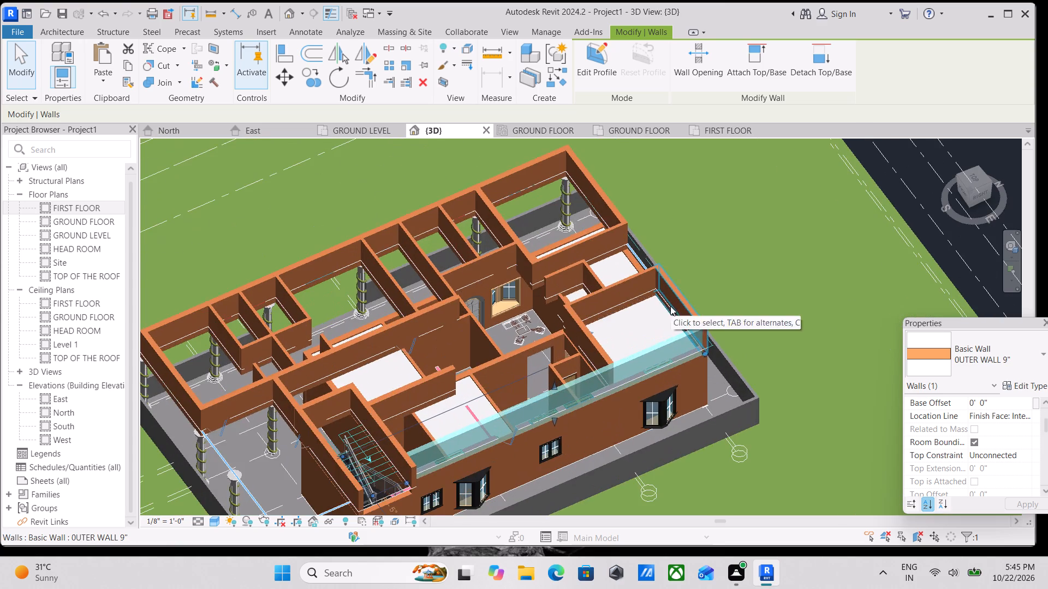
scroll(461, 388, "down", 2)
middle_click_drag(450, 388, 465, 442)
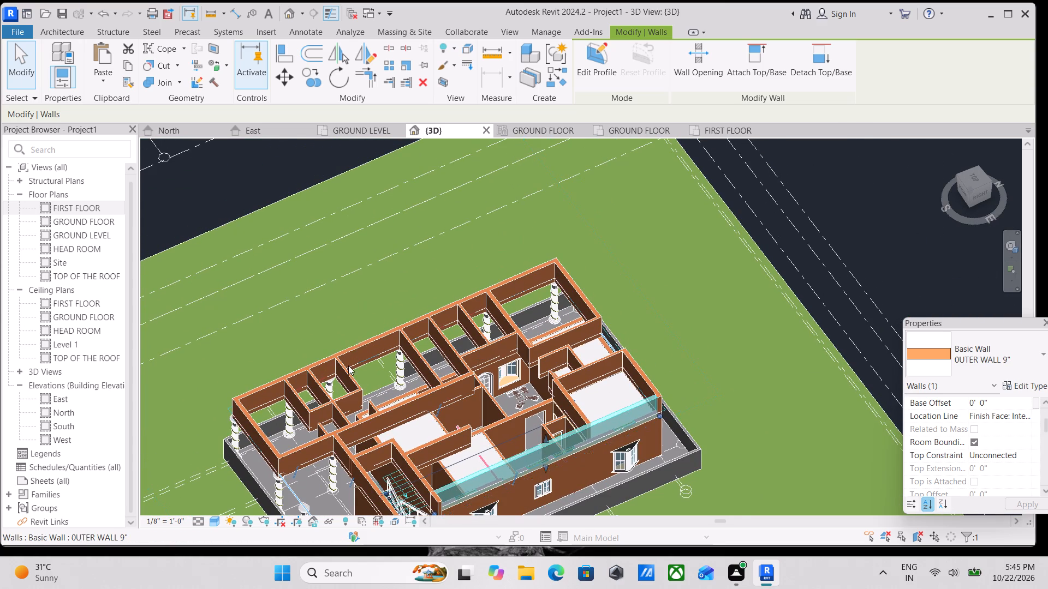
scroll(348, 369, "down", 4)
scroll(334, 412, "down", 2)
middle_click_drag(331, 412, 515, 201, "shift")
middle_click_drag(391, 422, 517, 588, "shift")
scroll(377, 424, "up", 2)
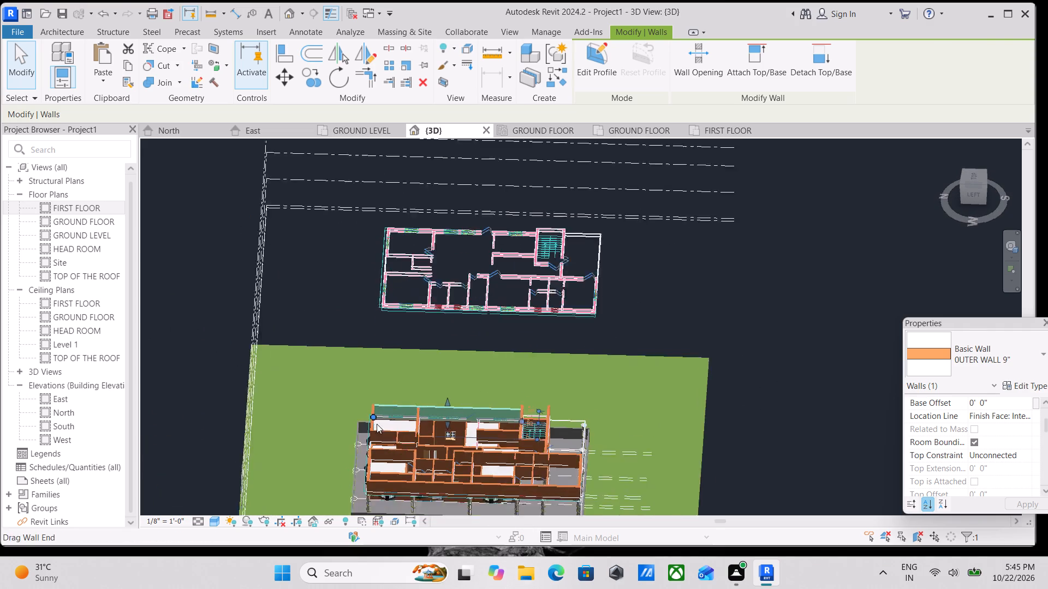
scroll(377, 424, "up", 1)
left_click(972, 185)
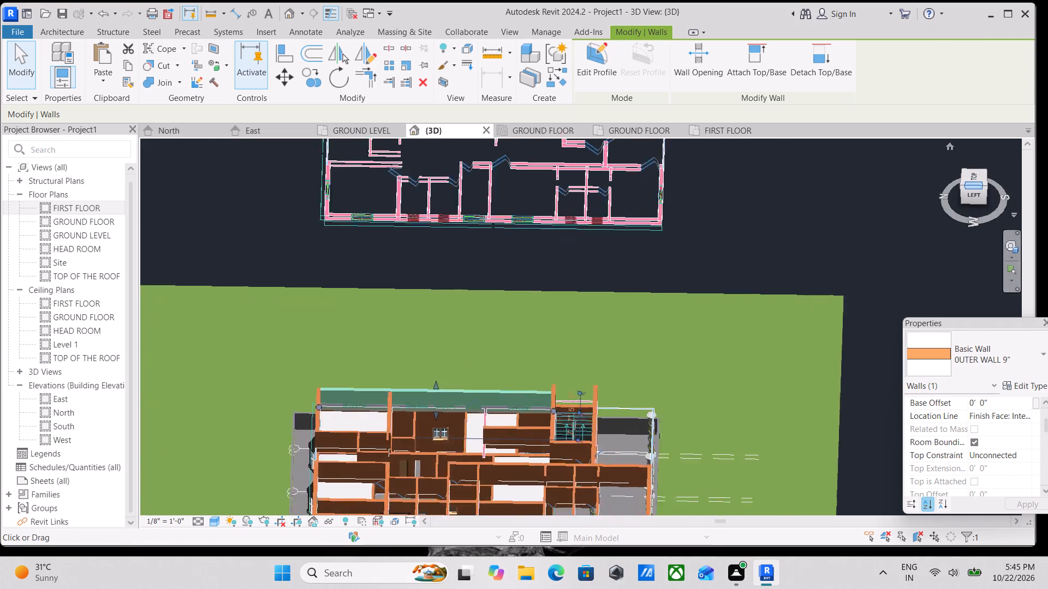
left_click(987, 185)
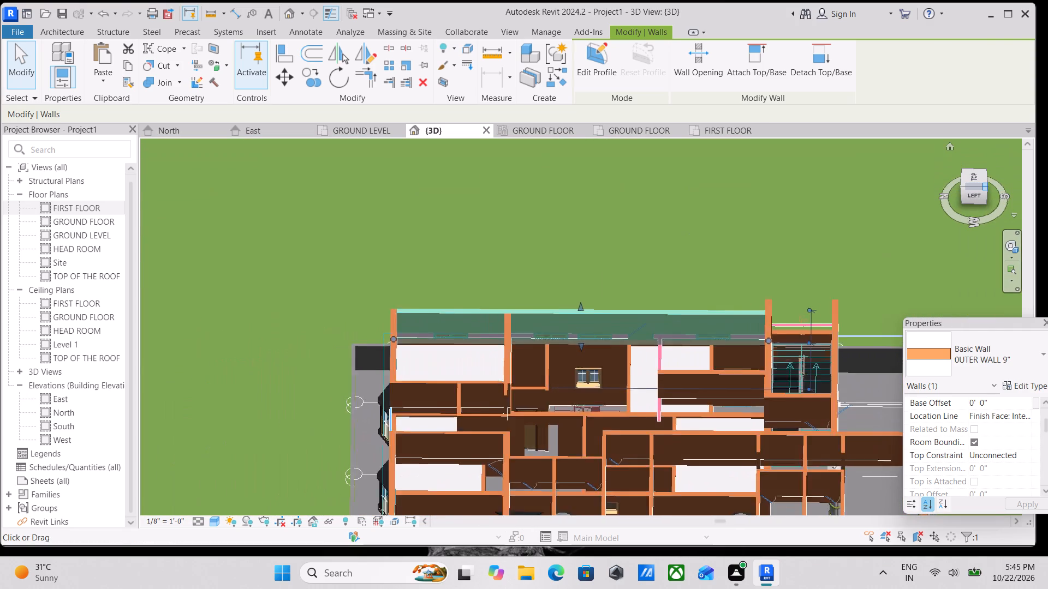
scroll(696, 381, "down", 4)
scroll(514, 318, "up", 3)
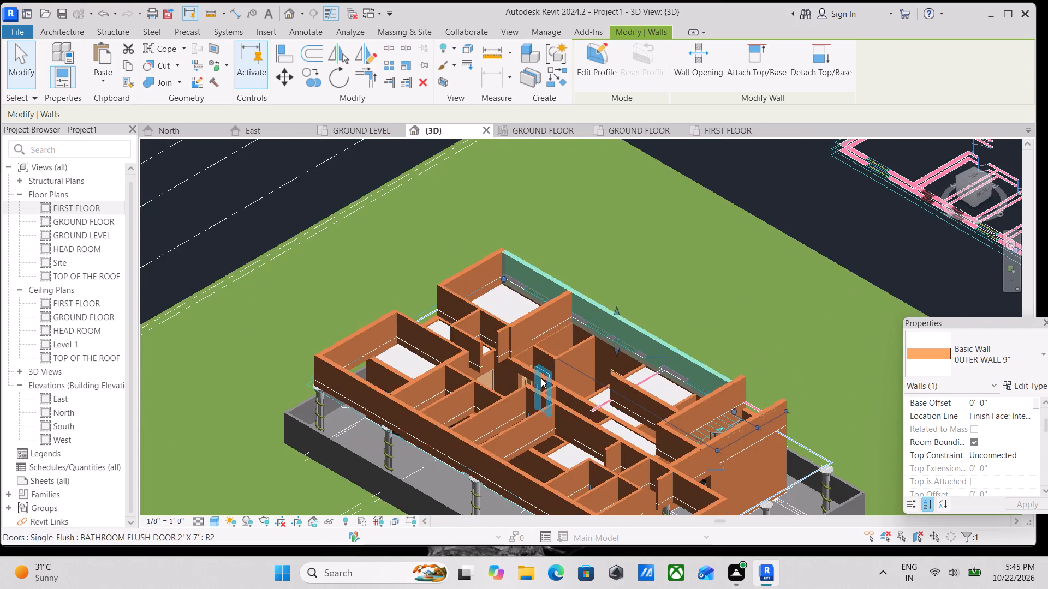
scroll(545, 382, "up", 3)
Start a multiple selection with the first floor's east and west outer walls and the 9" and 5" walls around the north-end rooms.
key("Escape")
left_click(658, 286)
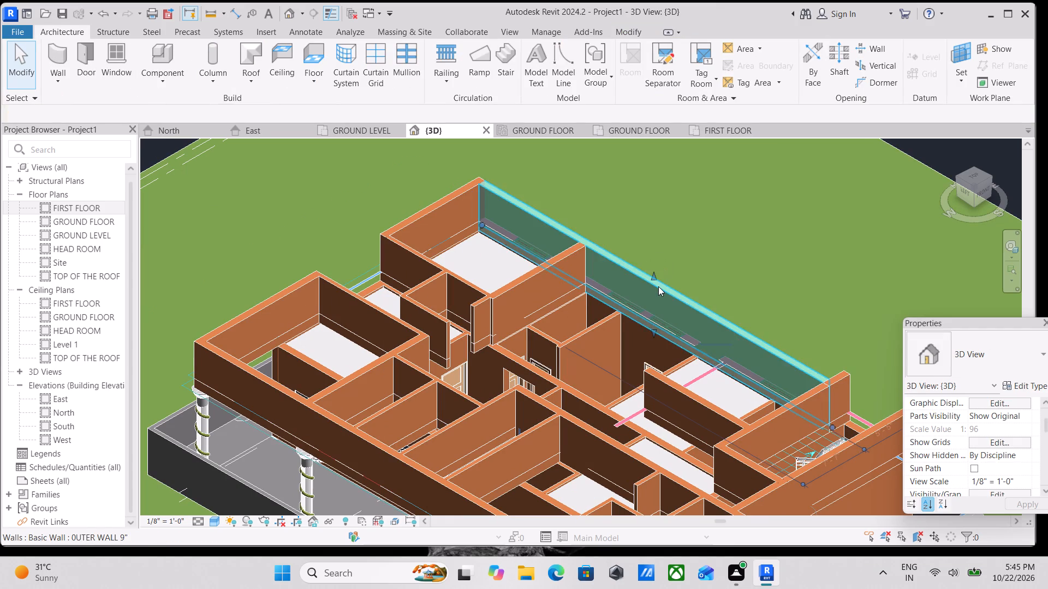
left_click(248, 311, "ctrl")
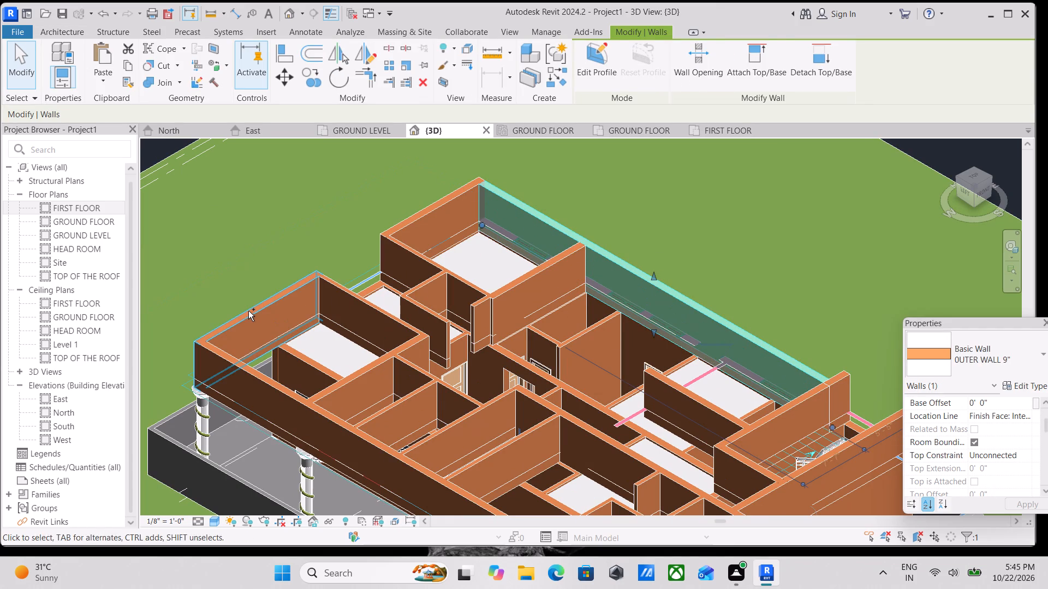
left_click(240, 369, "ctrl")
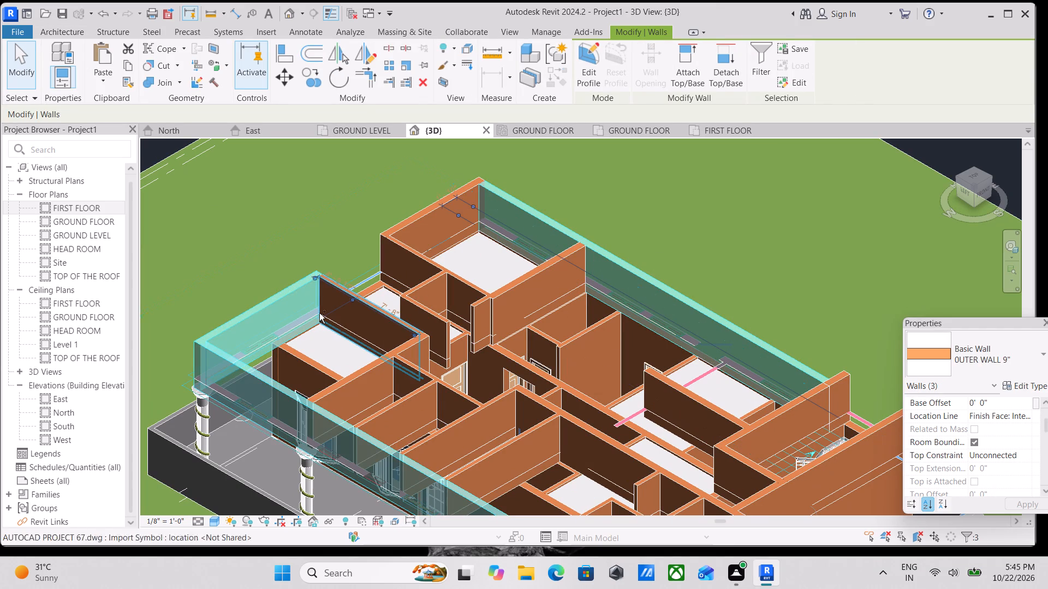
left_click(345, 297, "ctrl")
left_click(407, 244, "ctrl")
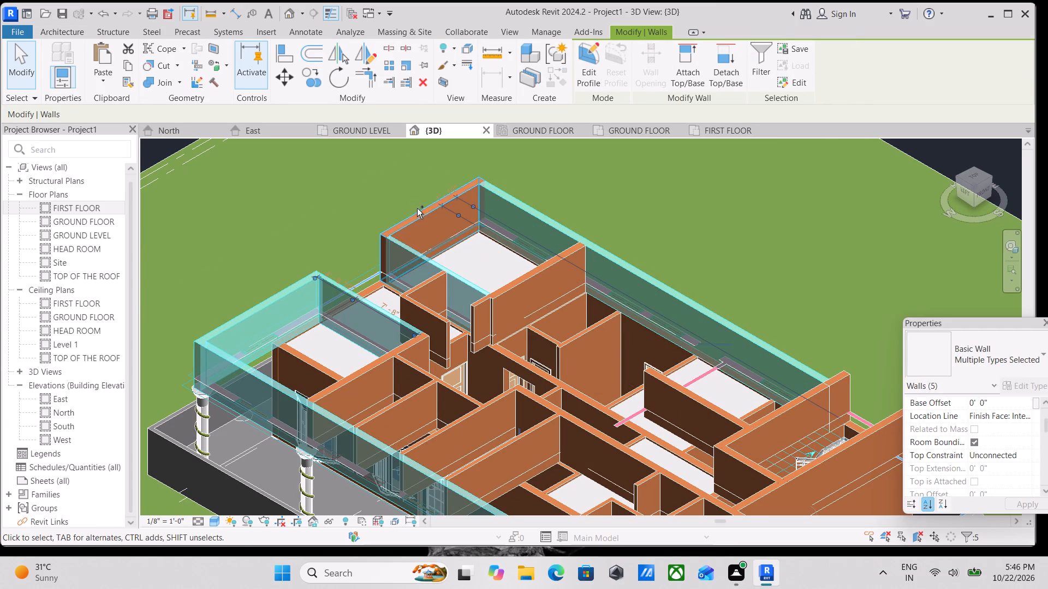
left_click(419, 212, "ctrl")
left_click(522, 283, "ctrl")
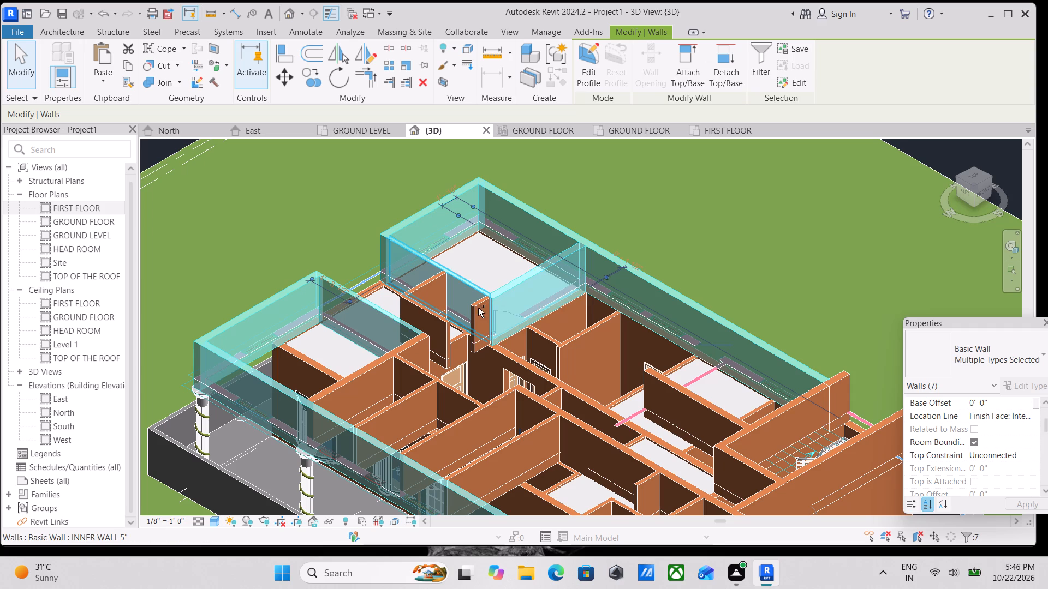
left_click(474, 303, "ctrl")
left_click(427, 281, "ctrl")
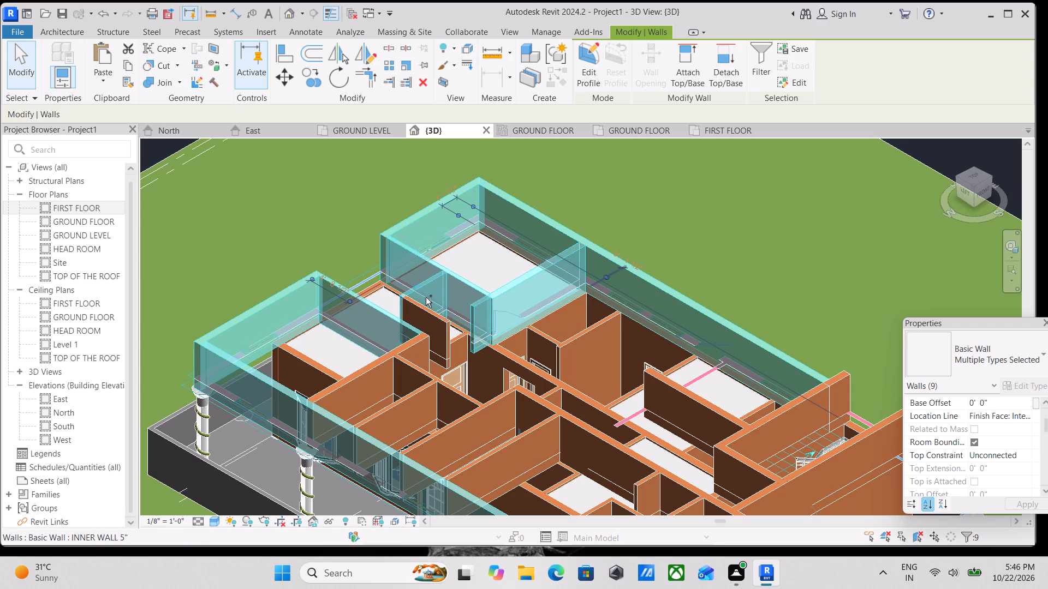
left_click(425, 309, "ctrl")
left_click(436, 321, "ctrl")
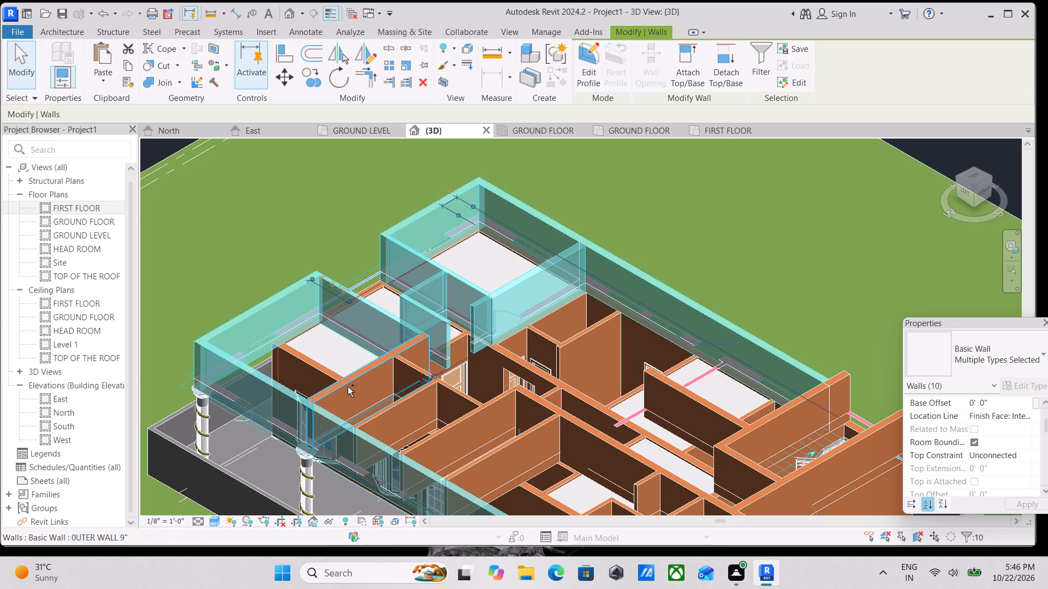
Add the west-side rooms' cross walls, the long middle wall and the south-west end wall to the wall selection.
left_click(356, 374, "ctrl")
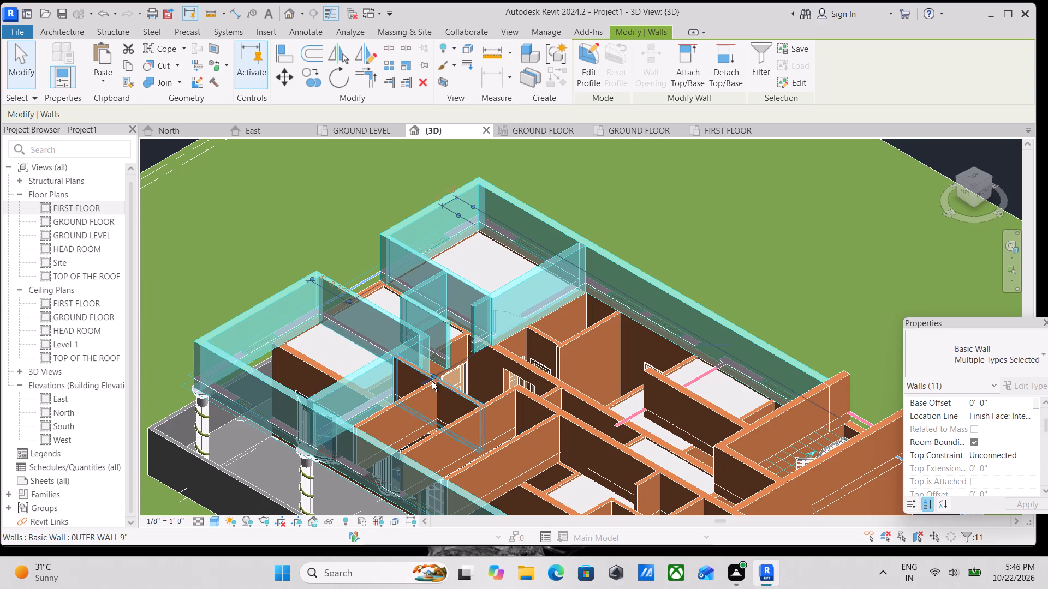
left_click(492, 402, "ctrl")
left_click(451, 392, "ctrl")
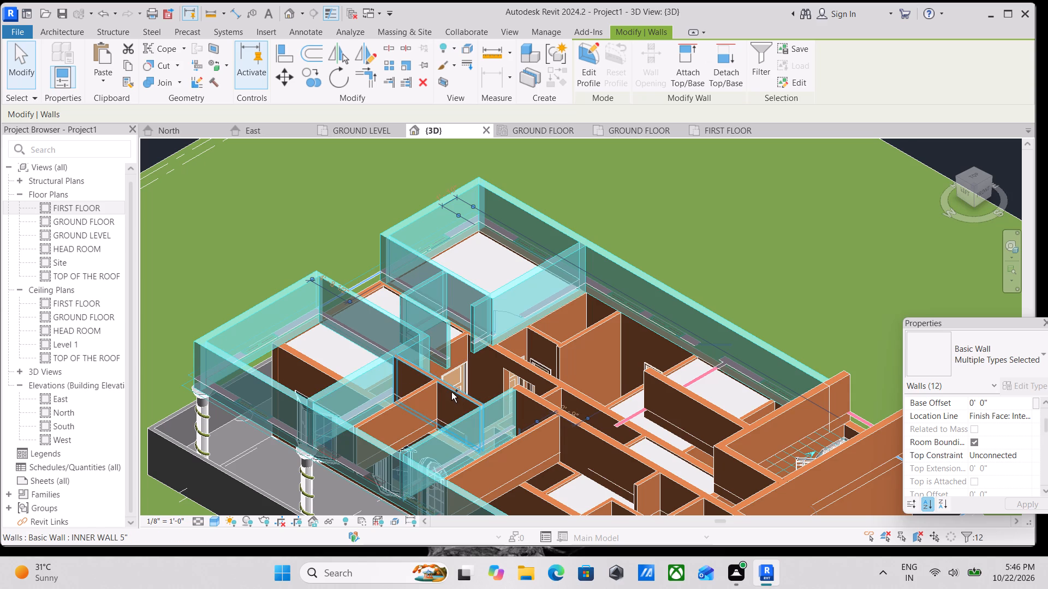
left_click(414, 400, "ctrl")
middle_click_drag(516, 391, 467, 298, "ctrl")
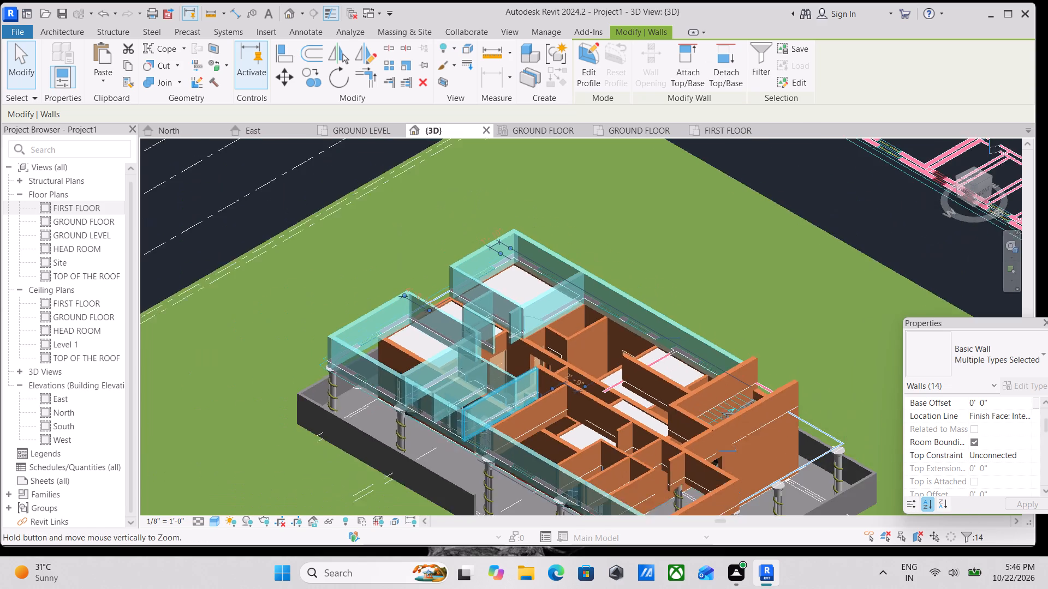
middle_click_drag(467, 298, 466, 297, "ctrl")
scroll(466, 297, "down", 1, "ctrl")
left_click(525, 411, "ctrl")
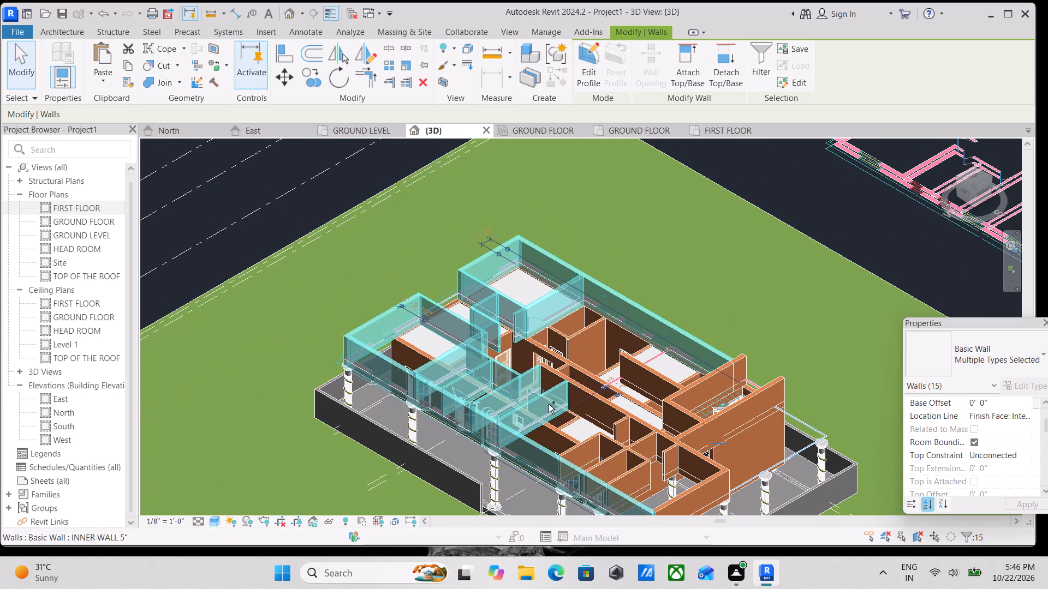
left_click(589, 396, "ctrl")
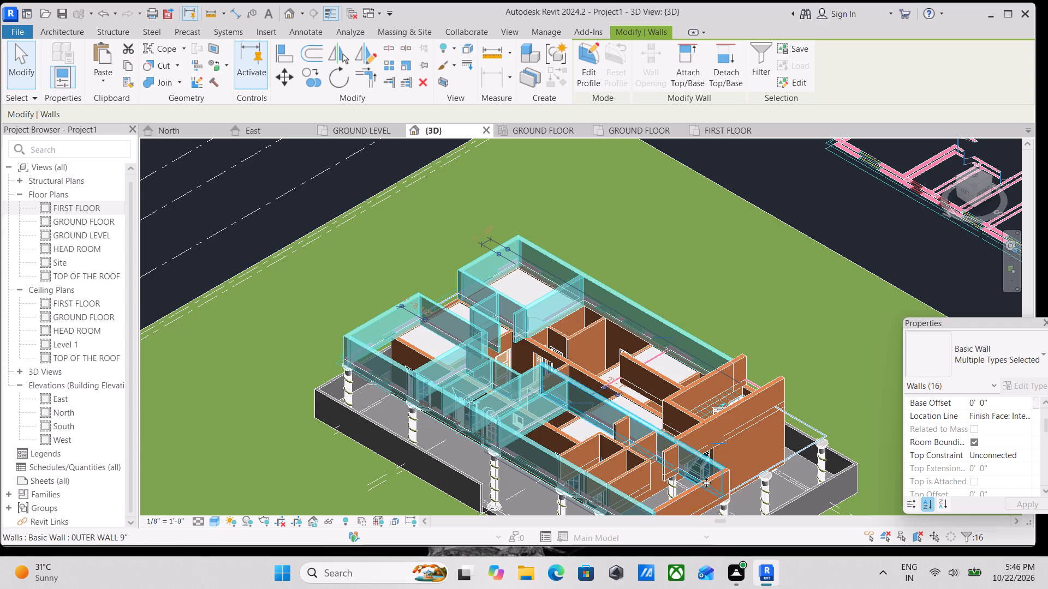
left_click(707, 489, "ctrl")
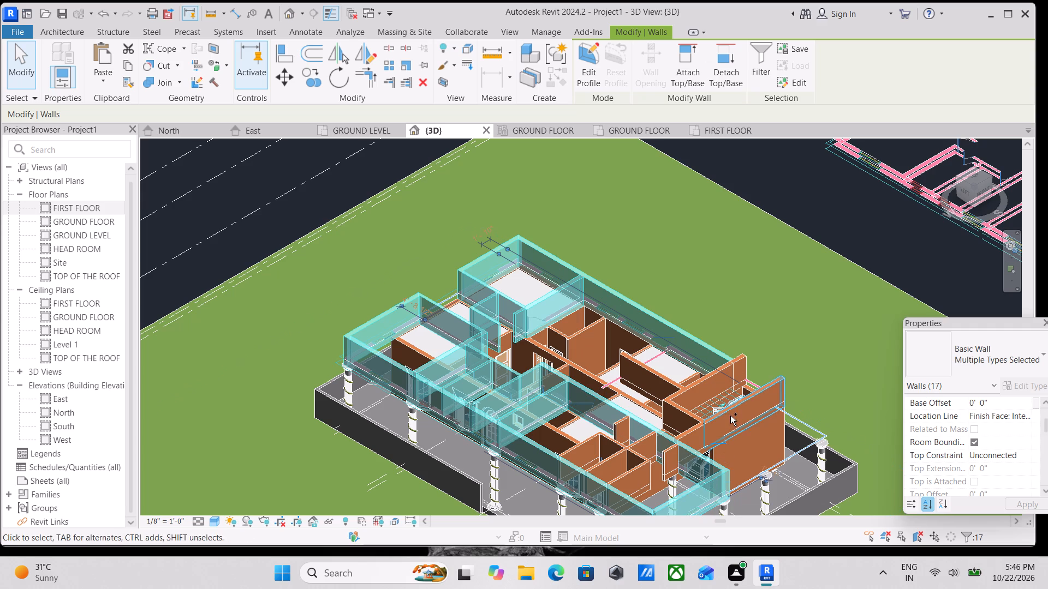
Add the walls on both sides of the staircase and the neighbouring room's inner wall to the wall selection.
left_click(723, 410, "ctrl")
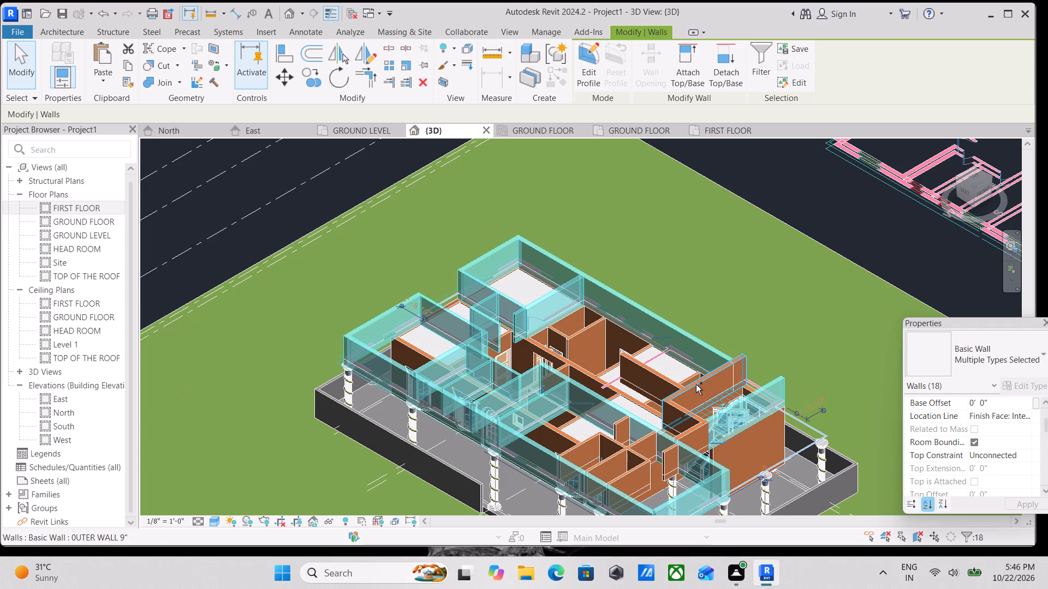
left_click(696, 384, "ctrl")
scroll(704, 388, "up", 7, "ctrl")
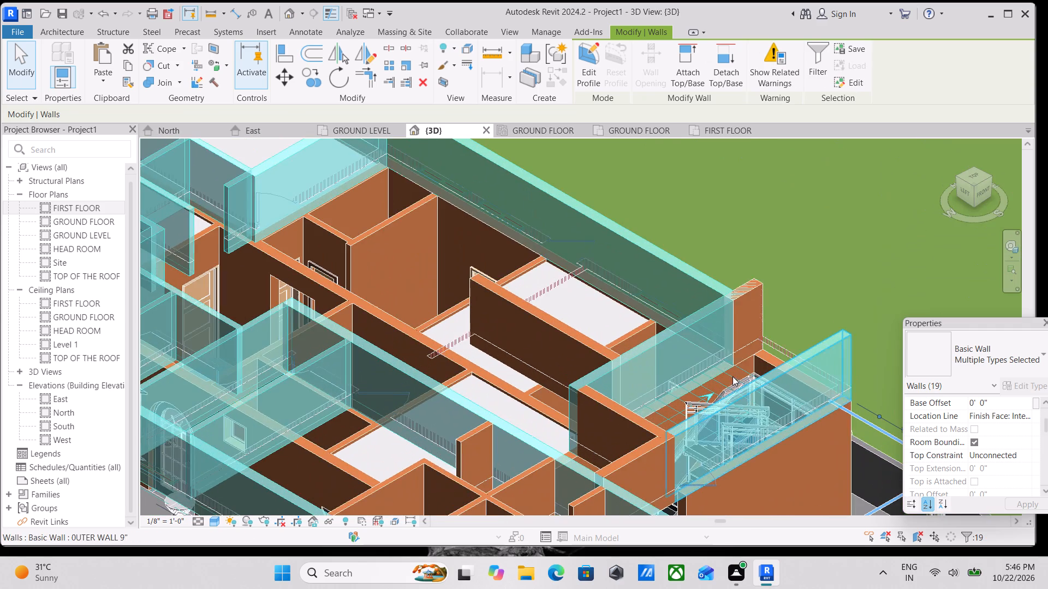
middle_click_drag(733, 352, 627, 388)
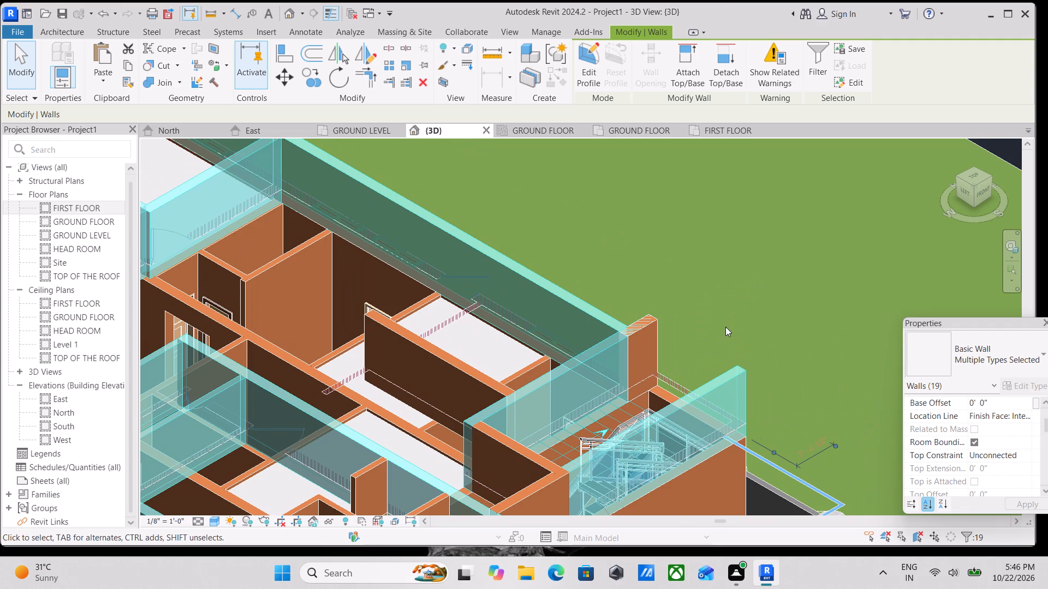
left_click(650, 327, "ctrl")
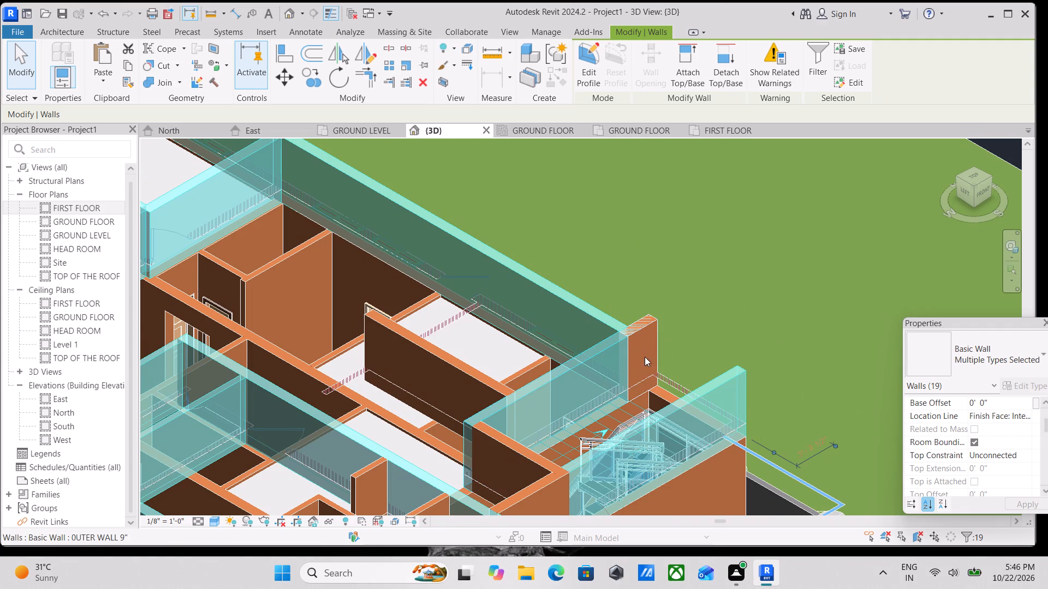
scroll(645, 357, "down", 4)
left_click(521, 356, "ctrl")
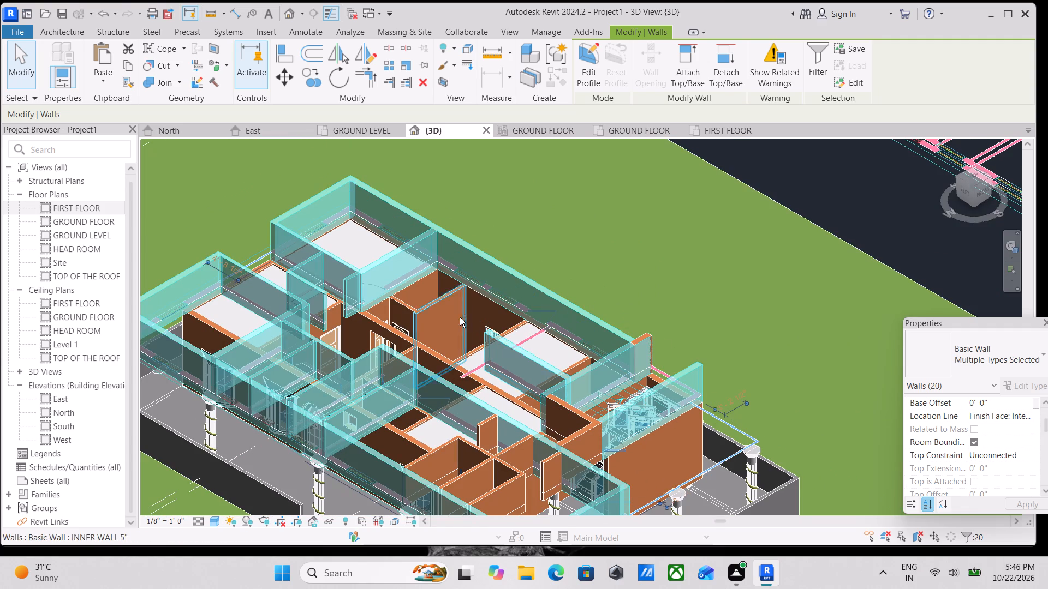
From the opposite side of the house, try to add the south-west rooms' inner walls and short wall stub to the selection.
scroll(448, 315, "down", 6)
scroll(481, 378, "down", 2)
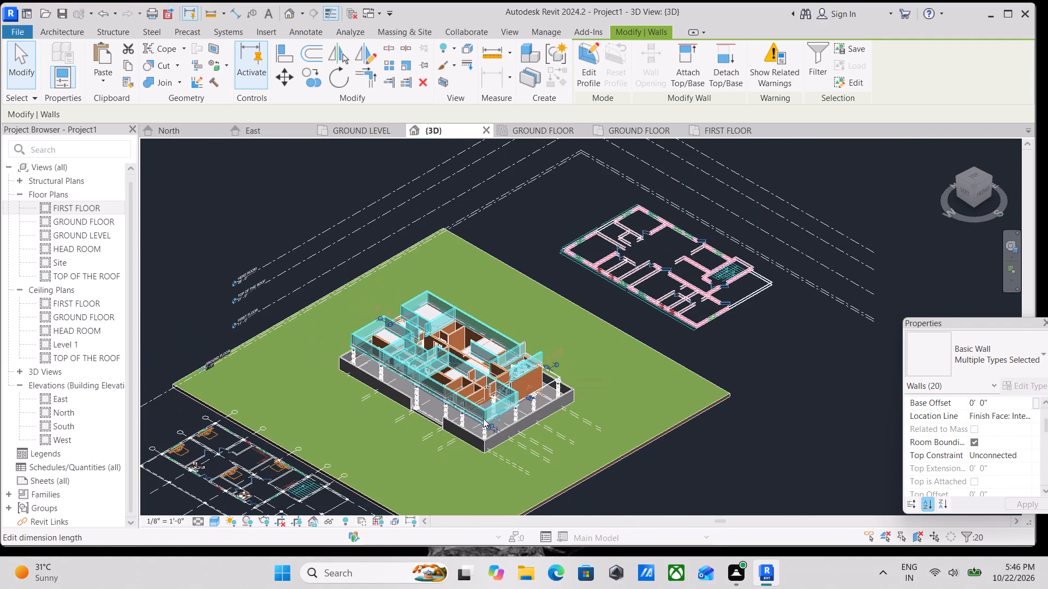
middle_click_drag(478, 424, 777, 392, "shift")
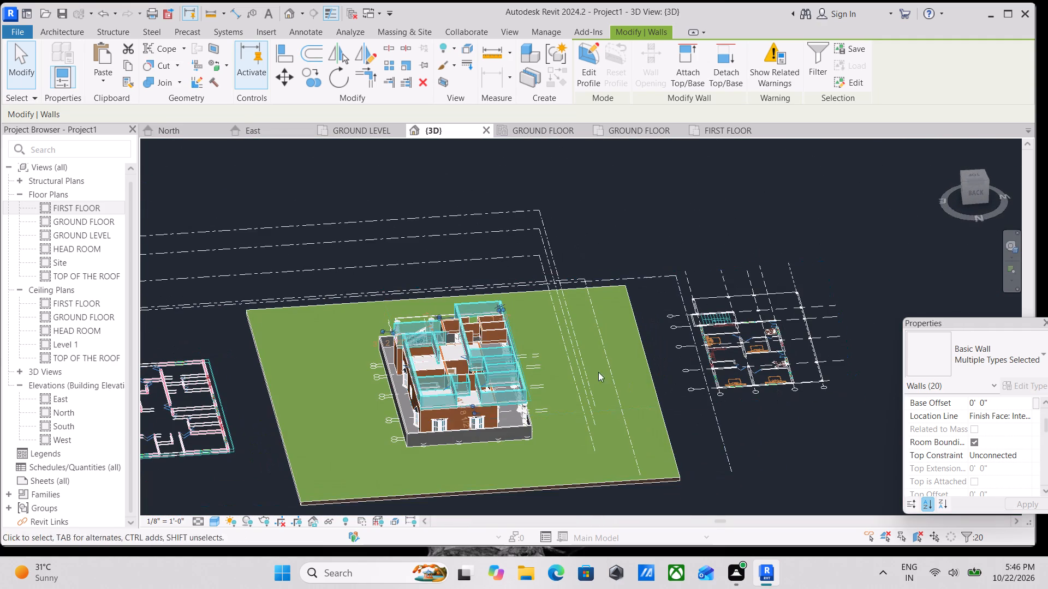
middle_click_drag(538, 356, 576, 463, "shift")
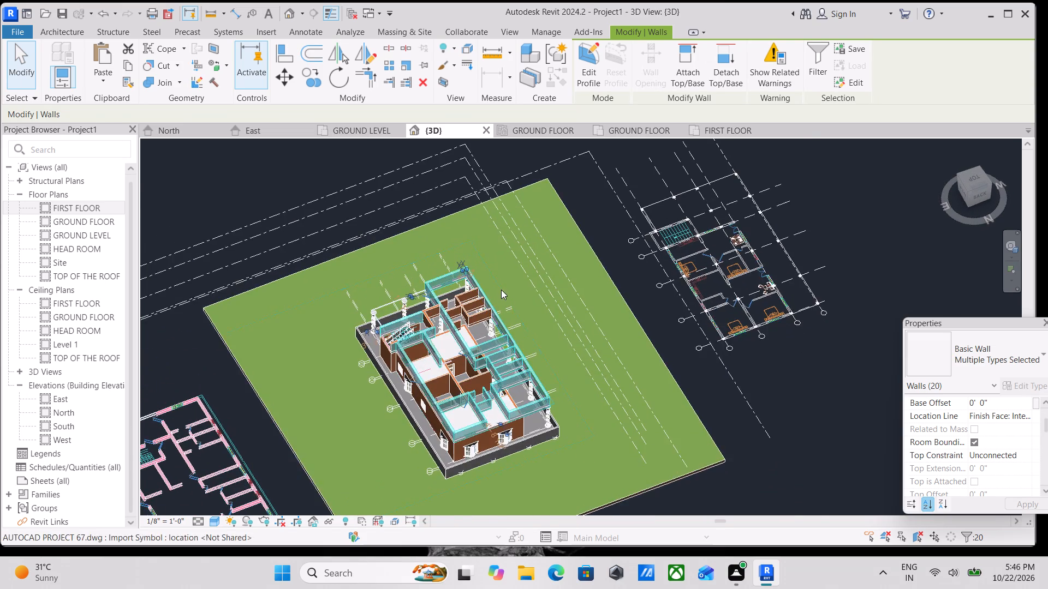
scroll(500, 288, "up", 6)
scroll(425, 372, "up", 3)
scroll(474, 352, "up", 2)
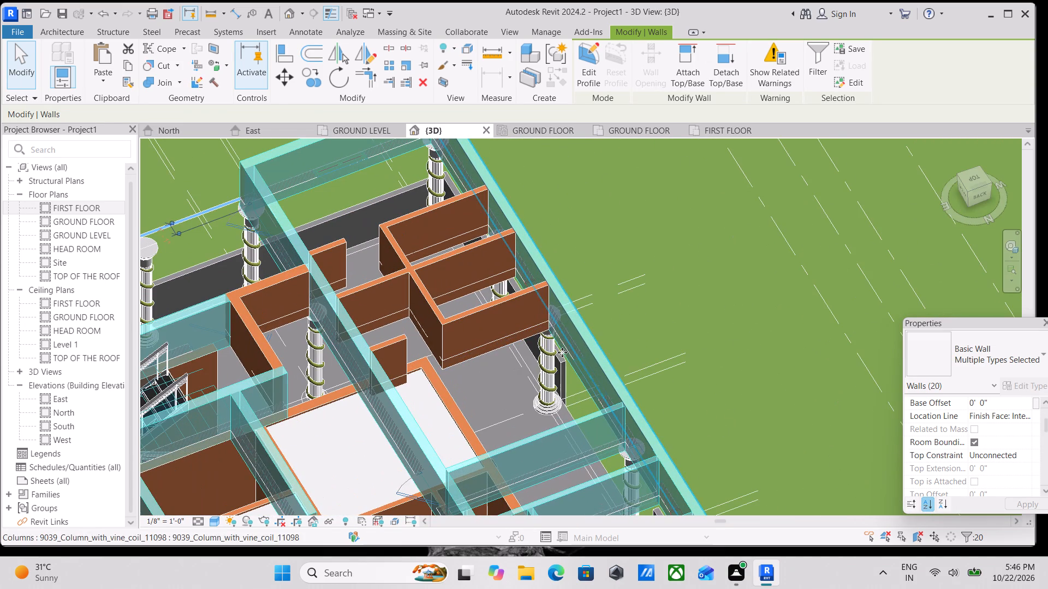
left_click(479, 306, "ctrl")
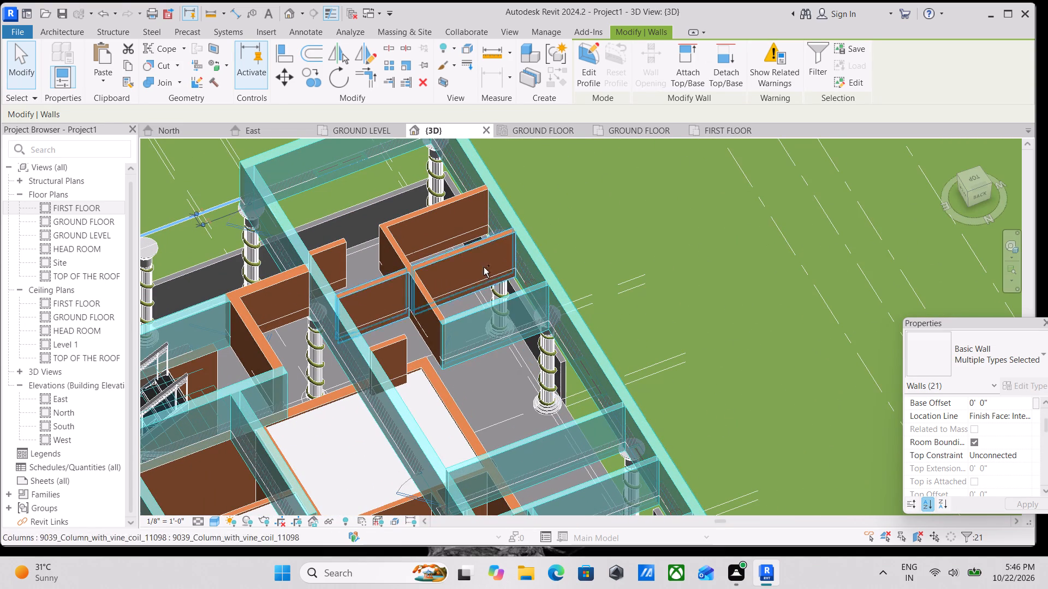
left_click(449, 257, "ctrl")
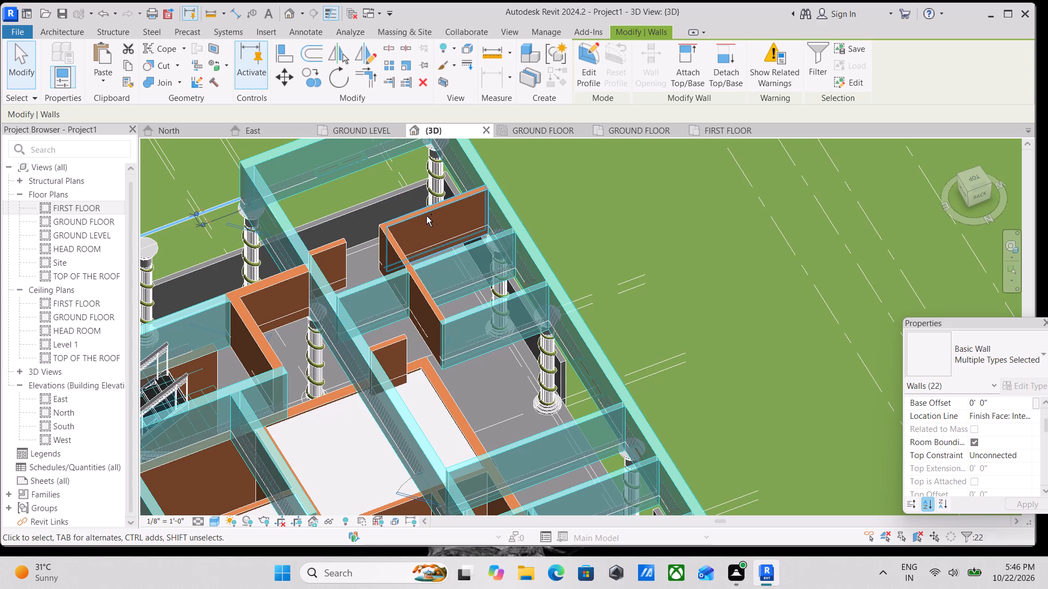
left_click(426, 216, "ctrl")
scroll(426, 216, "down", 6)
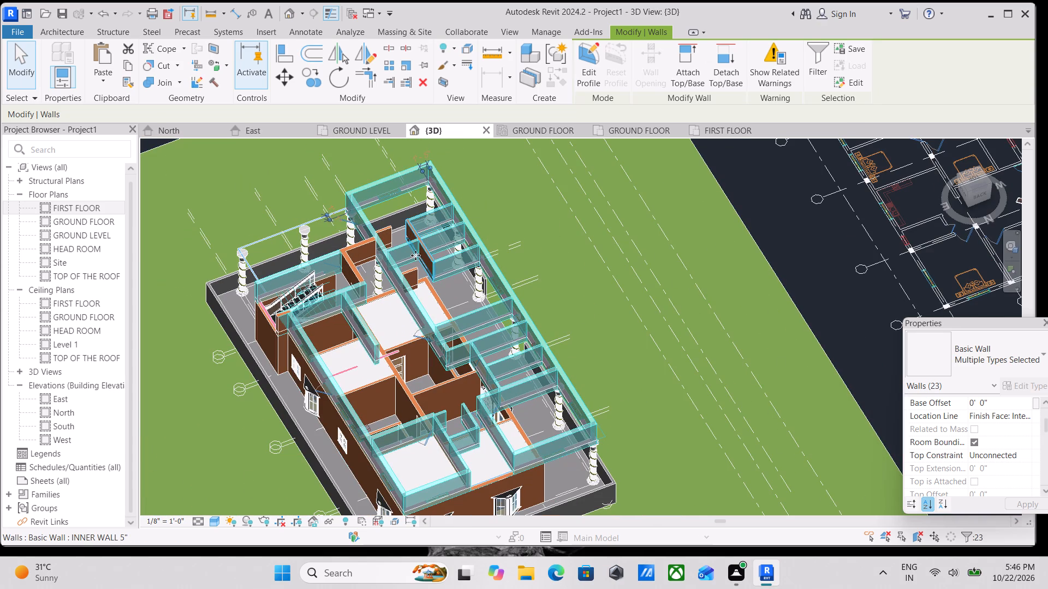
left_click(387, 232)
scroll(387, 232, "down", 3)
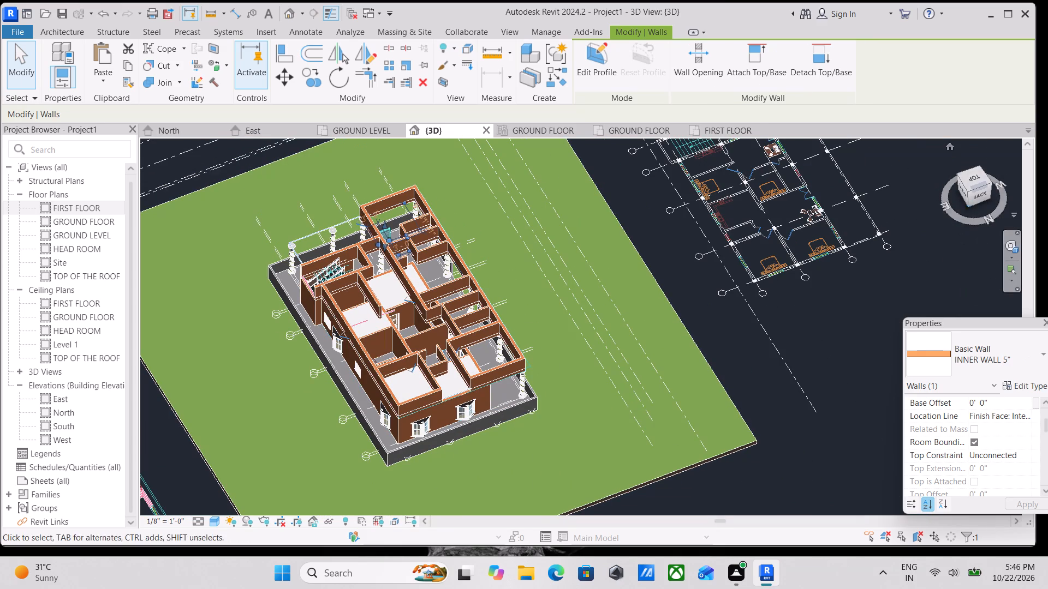
From the model's right side, select the first floor's long east OUTER WALL 9" together with all instances of its type.
left_click(961, 193)
scroll(807, 277, "down", 5)
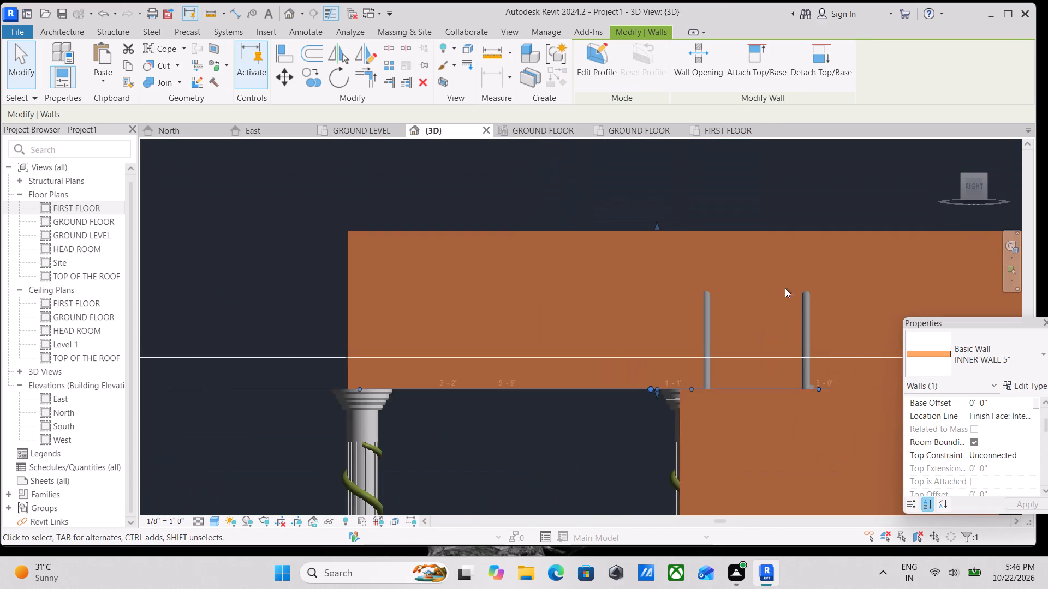
scroll(785, 288, "down", 4)
key("Escape")
scroll(768, 294, "down", 3)
middle_click_drag(768, 294, 659, 295)
scroll(701, 310, "down", 1)
middle_click_drag(701, 310, 518, 310)
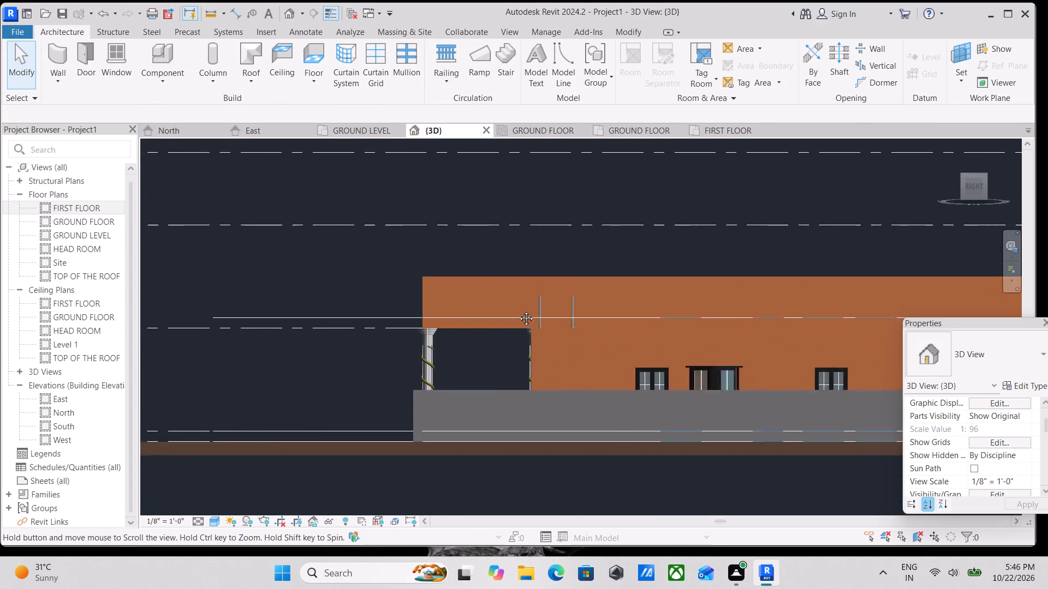
middle_click_drag(518, 310, 439, 315)
left_click(542, 281)
key("Escape")
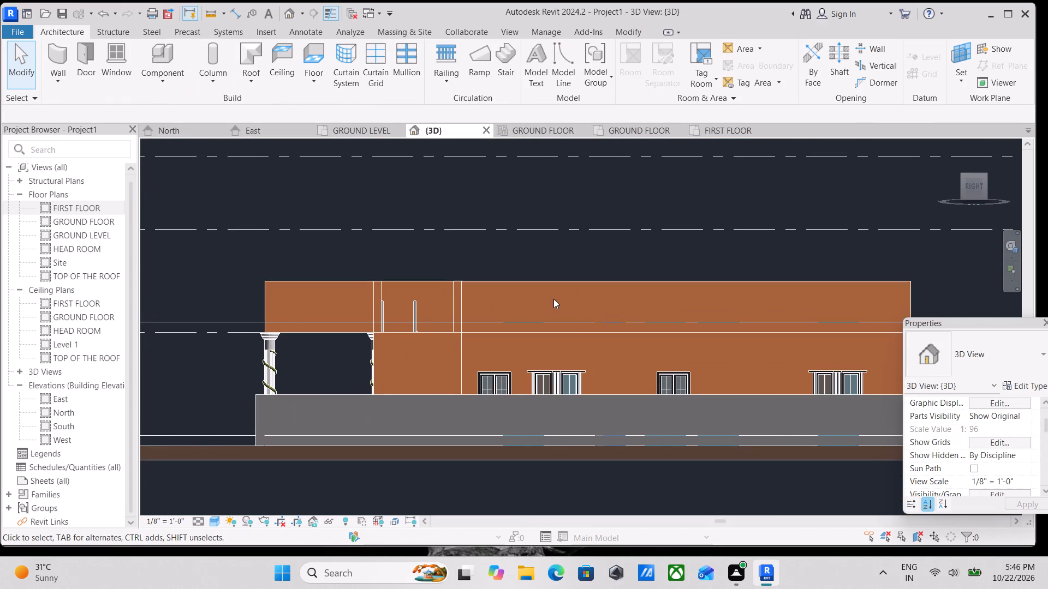
left_click(564, 283)
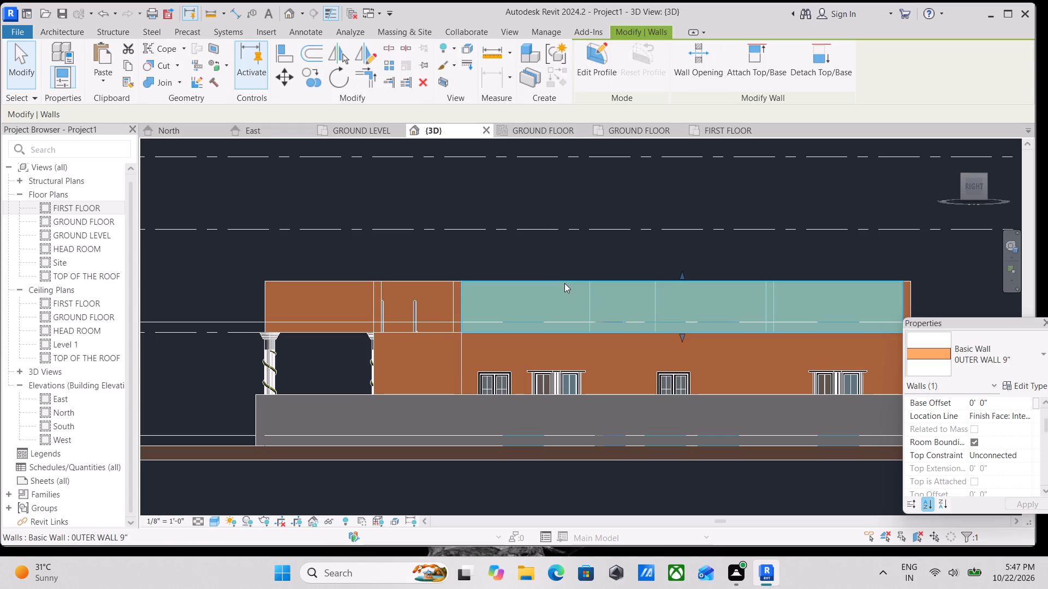
type("sa")
Examine which walls the selection covers against the level lines and inspect its categories in the Filter dialog.
scroll(564, 283, "down", 2)
middle_click_drag(564, 283, 531, 256)
scroll(824, 319, "up", 2)
scroll(720, 295, "down", 1)
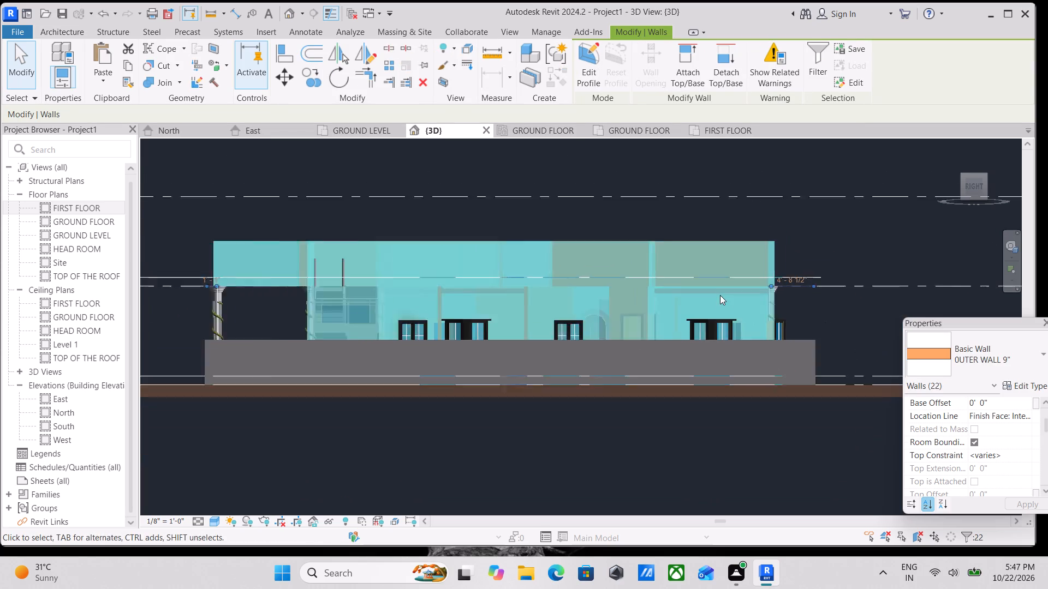
scroll(720, 295, "down", 1)
middle_click_drag(720, 295, 733, 285)
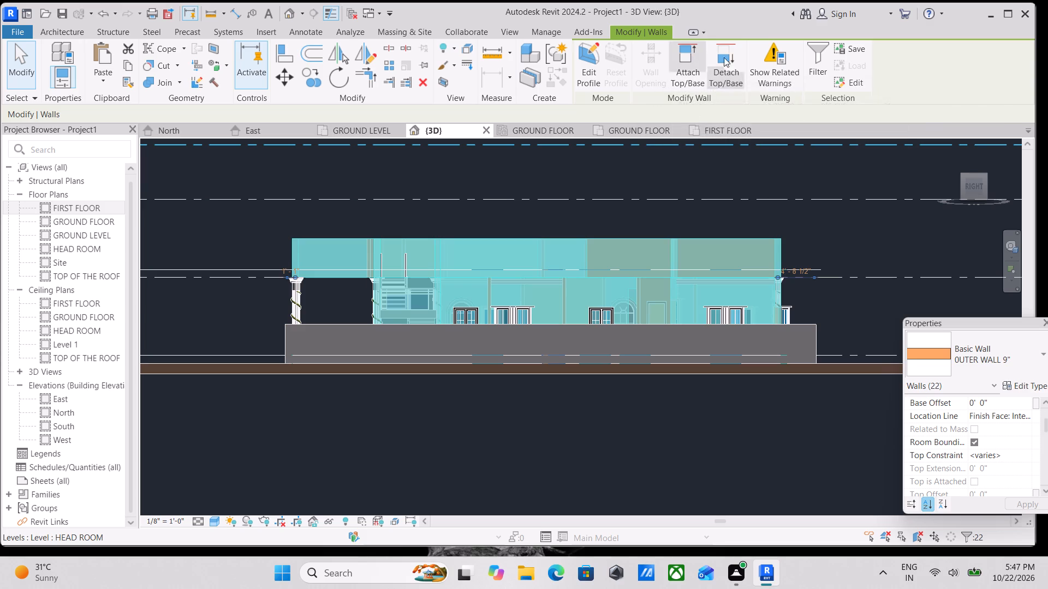
left_click(814, 74)
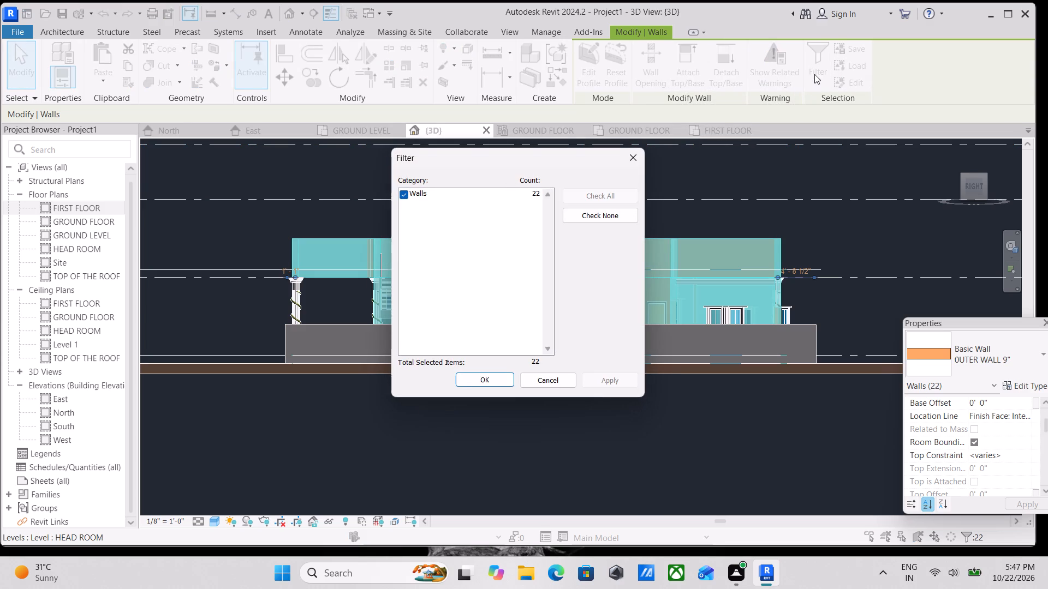
left_click(633, 154)
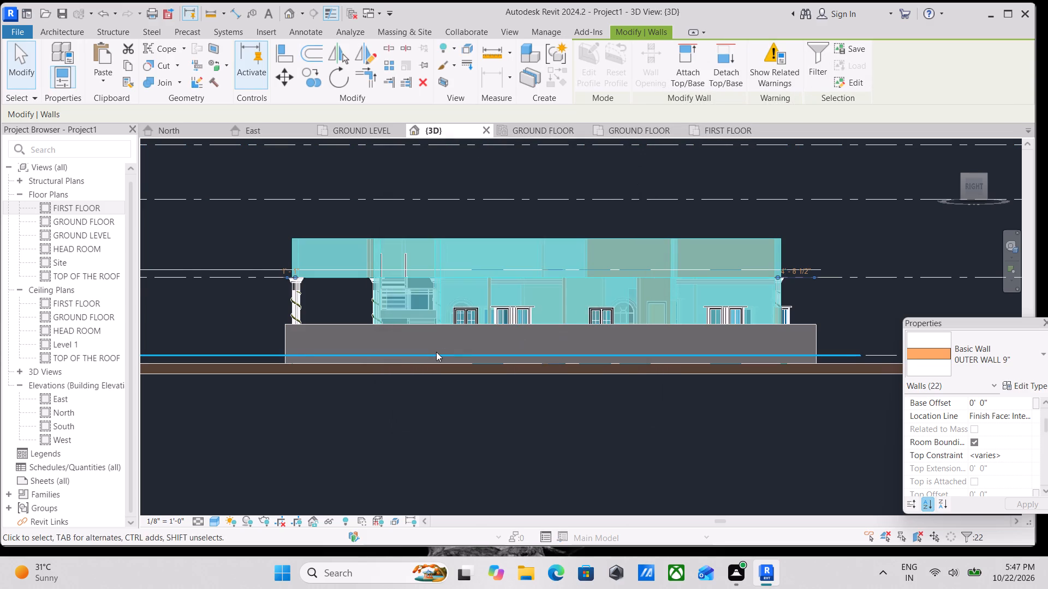
scroll(436, 352, "down", 3)
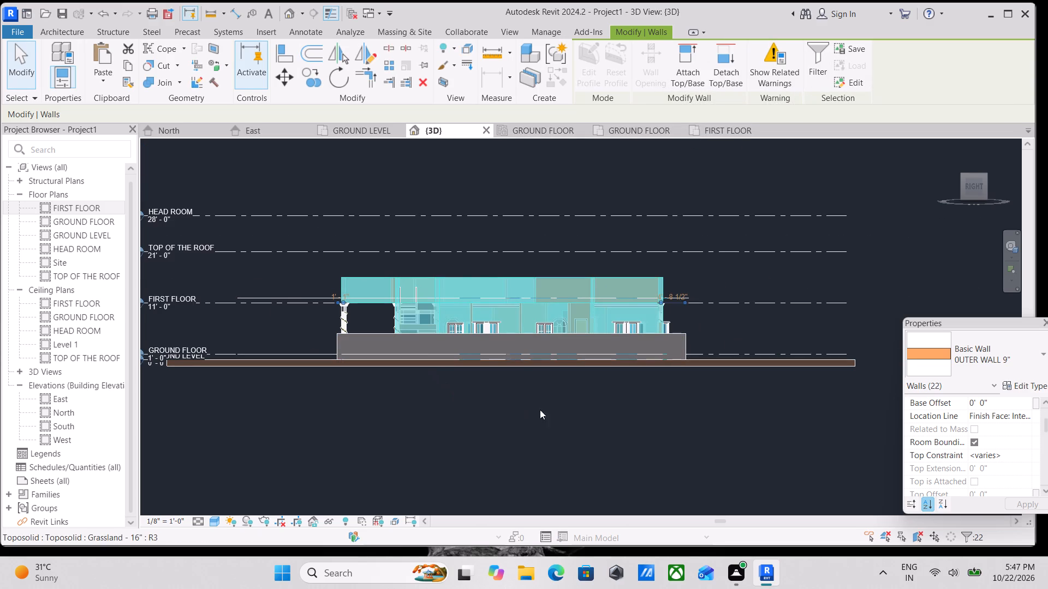
Remove the ground-floor walls from the selection and delete the first-floor OUTER WALL 9" walls left in it.
left_click_drag(719, 419, 470, 308, "shift")
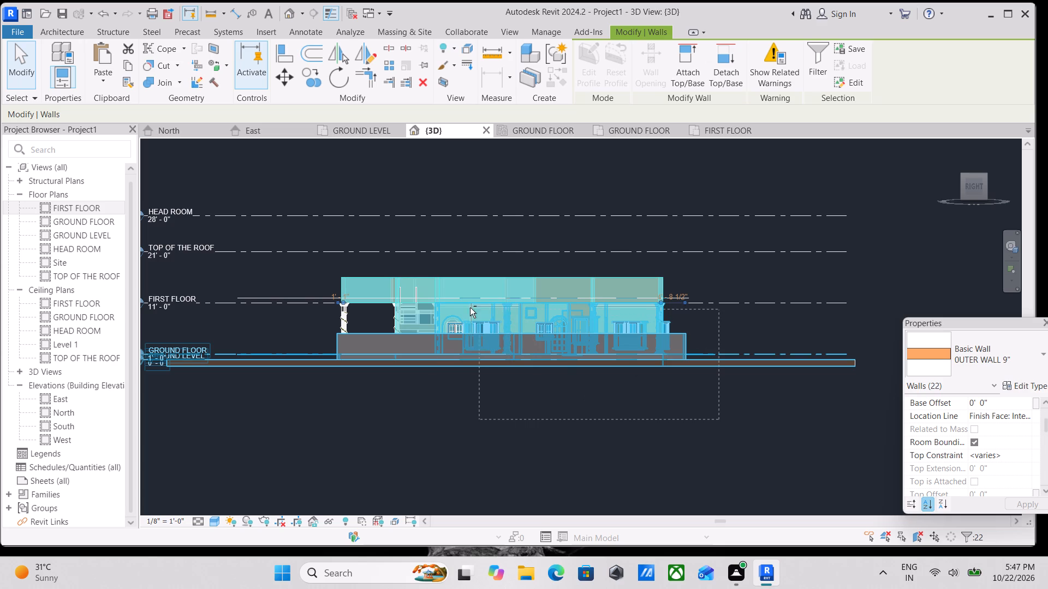
left_click_drag(470, 308, 299, 304, "shift")
scroll(541, 300, "up", 3)
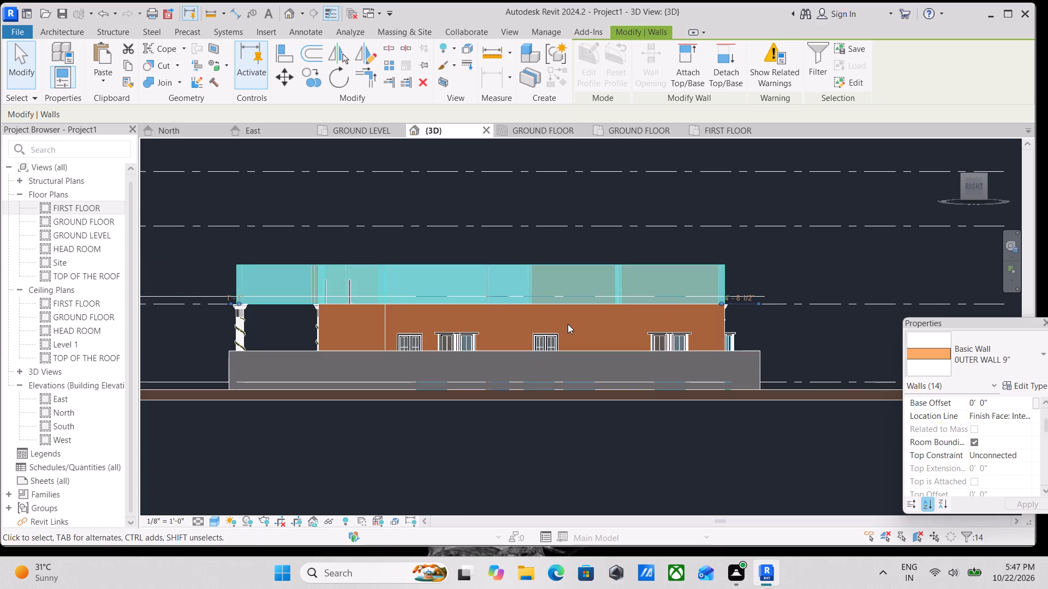
scroll(568, 328, "down", 4)
middle_click_drag(579, 335, 564, 341, "shift")
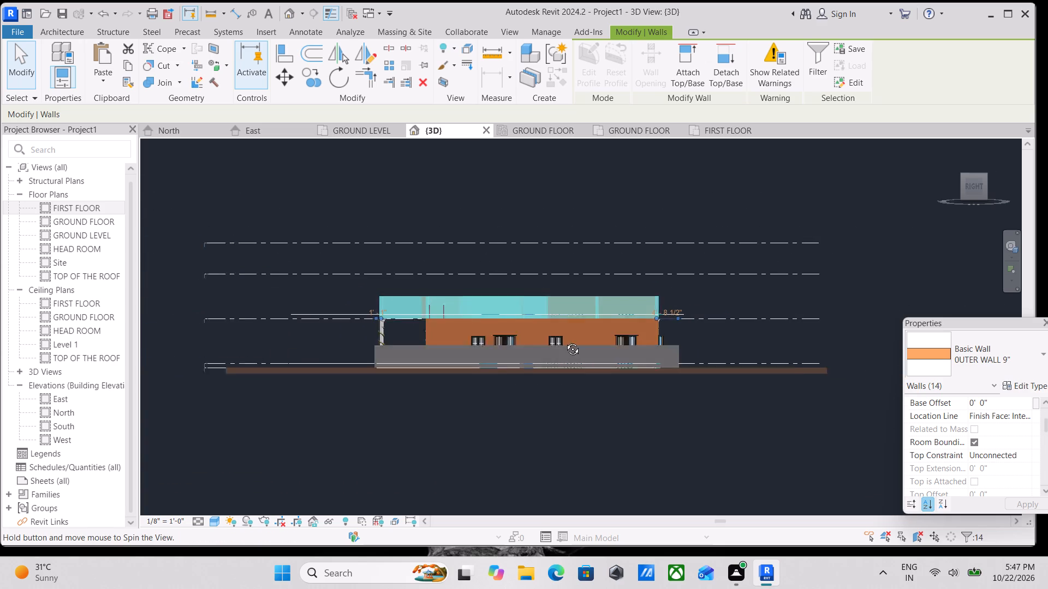
middle_click_drag(564, 341, 266, 457, "shift")
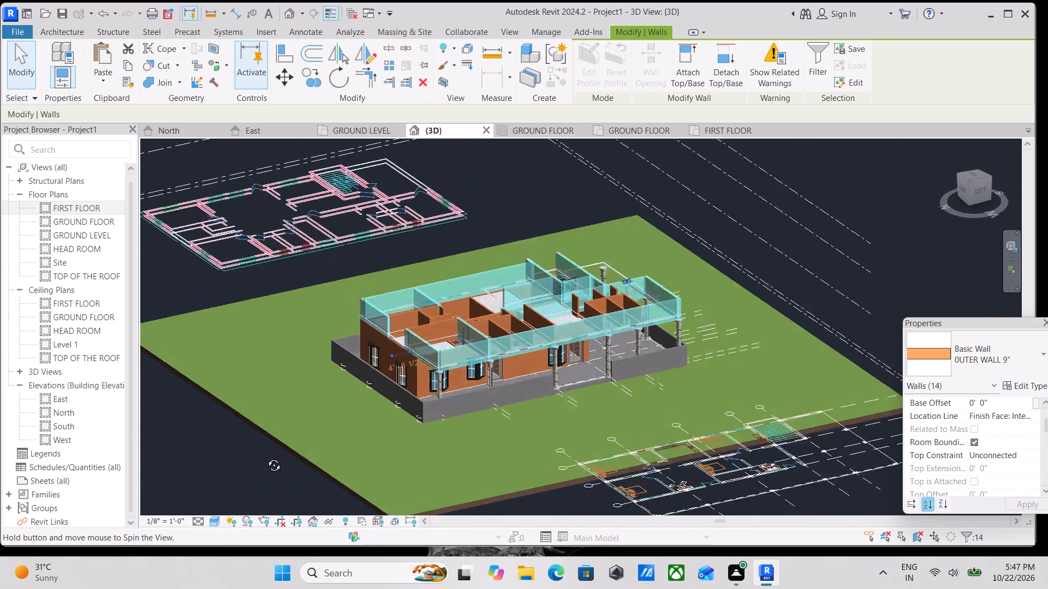
middle_click_drag(266, 457, 397, 425, "shift")
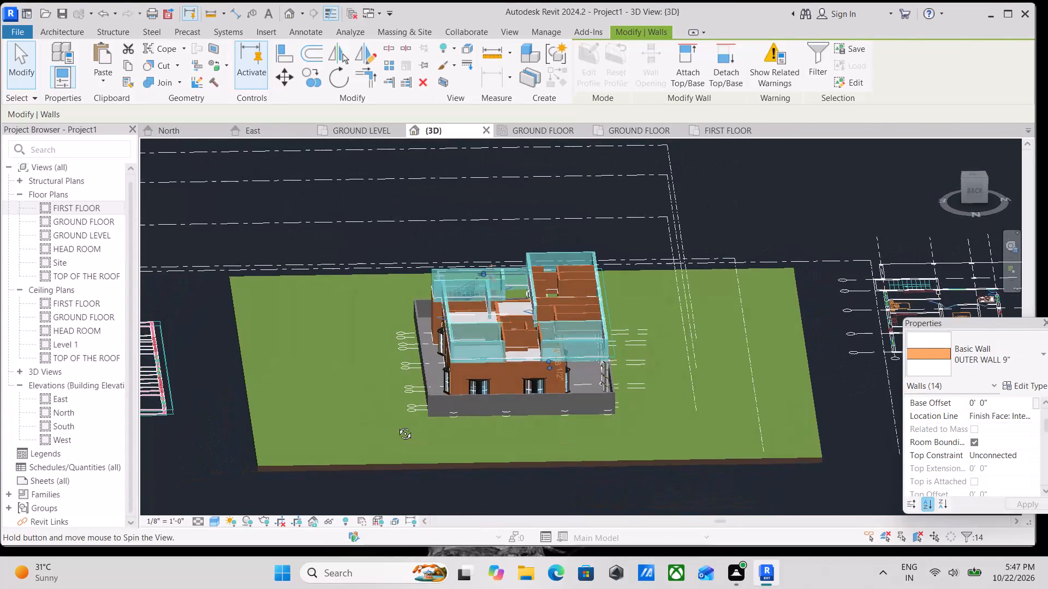
middle_click_drag(397, 425, 397, 434, "shift")
right_click(397, 434)
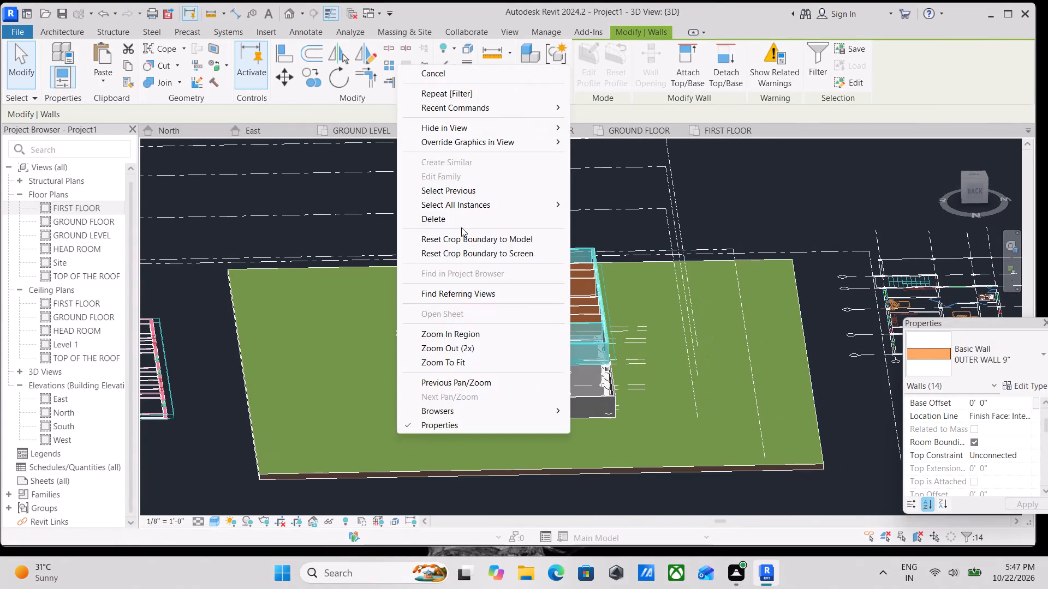
left_click(455, 218)
From the model's left side, select all elements above the FIRST FLOOR level, filter out Ceilings, and delete the selected walls.
scroll(512, 358, "up", 5)
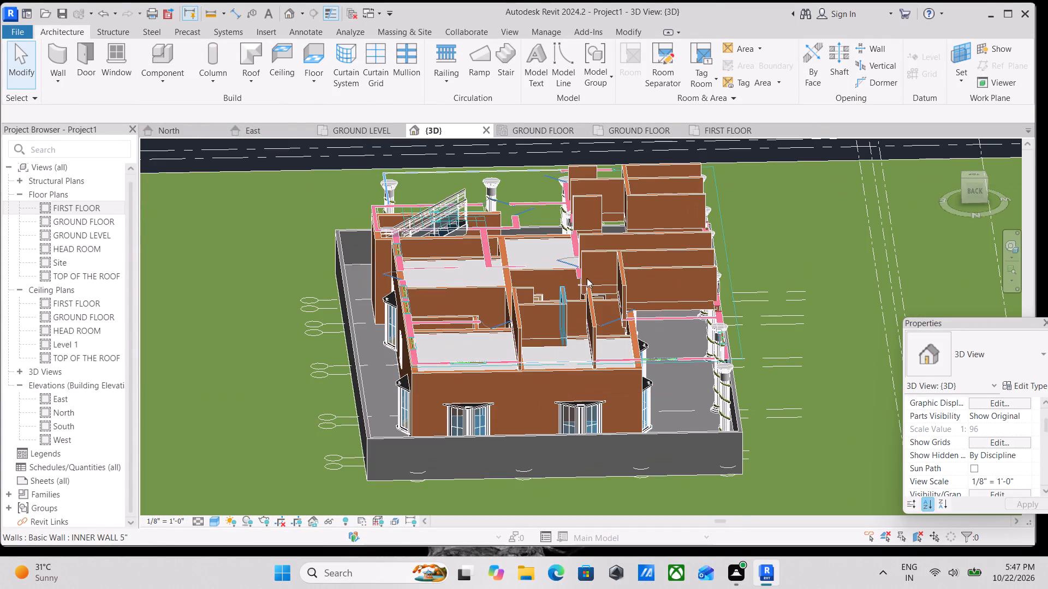
scroll(661, 271, "down", 3)
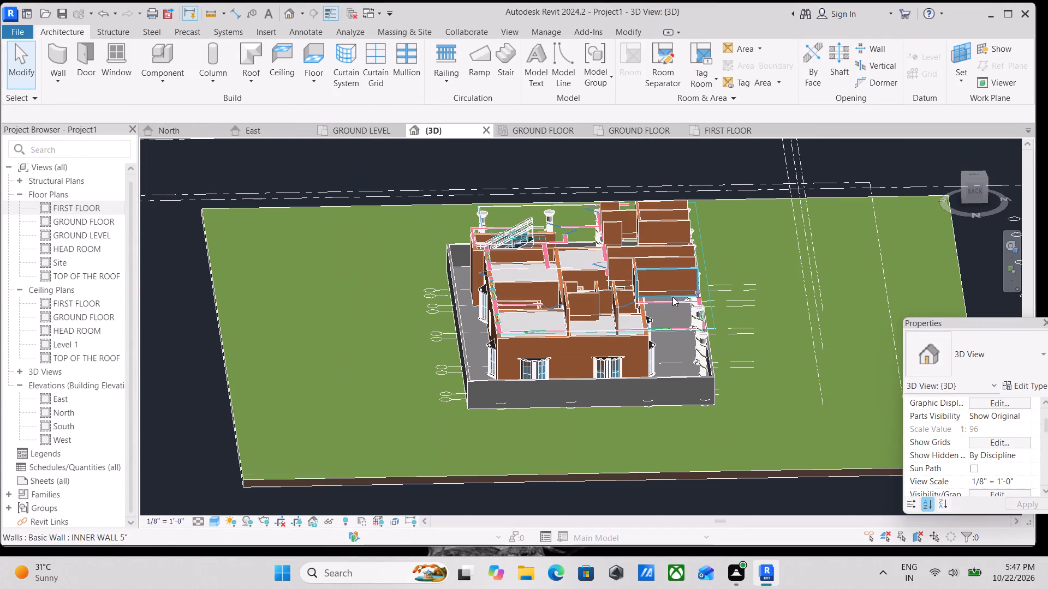
left_click(986, 189)
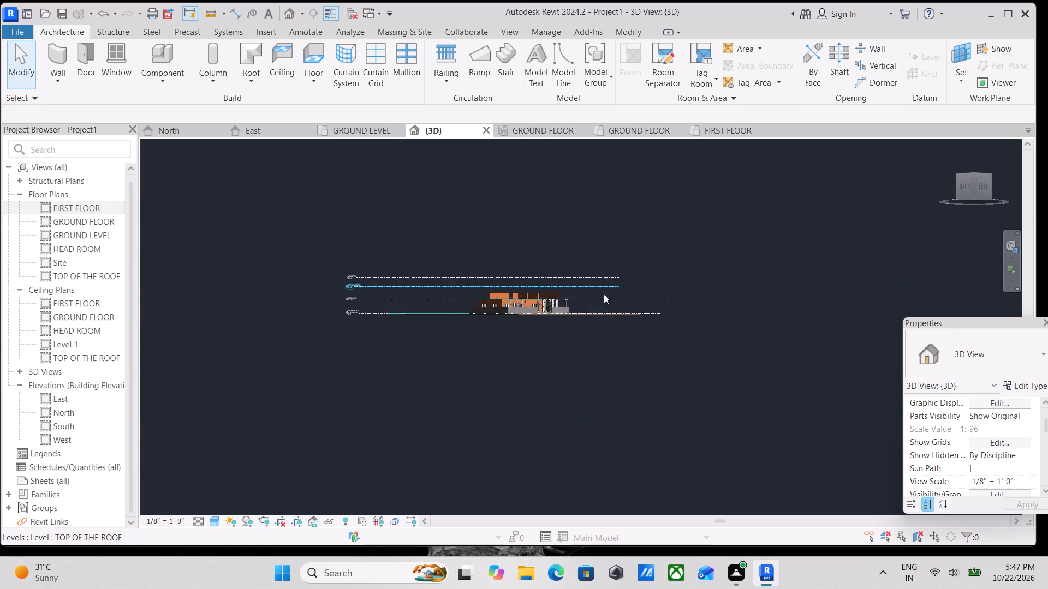
scroll(602, 296, "up", 7)
left_click(982, 182)
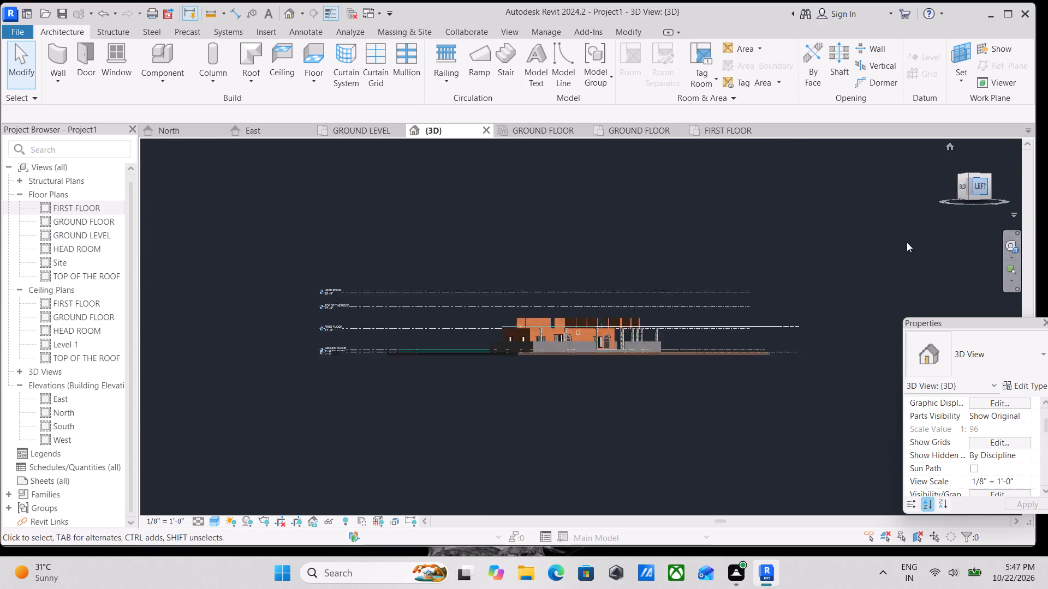
scroll(632, 343, "up", 10)
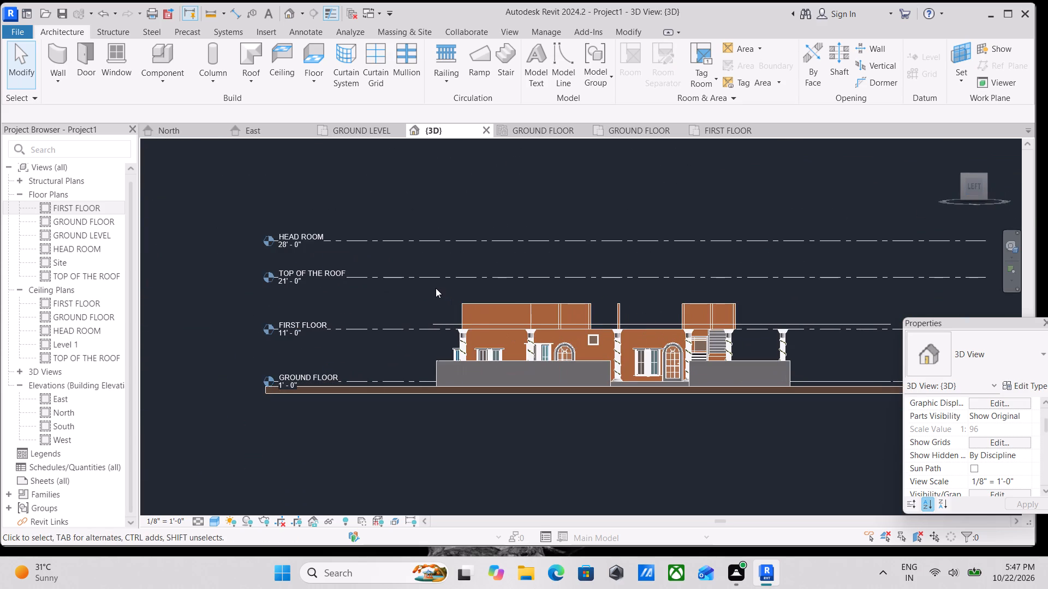
left_click_drag(436, 288, 737, 332)
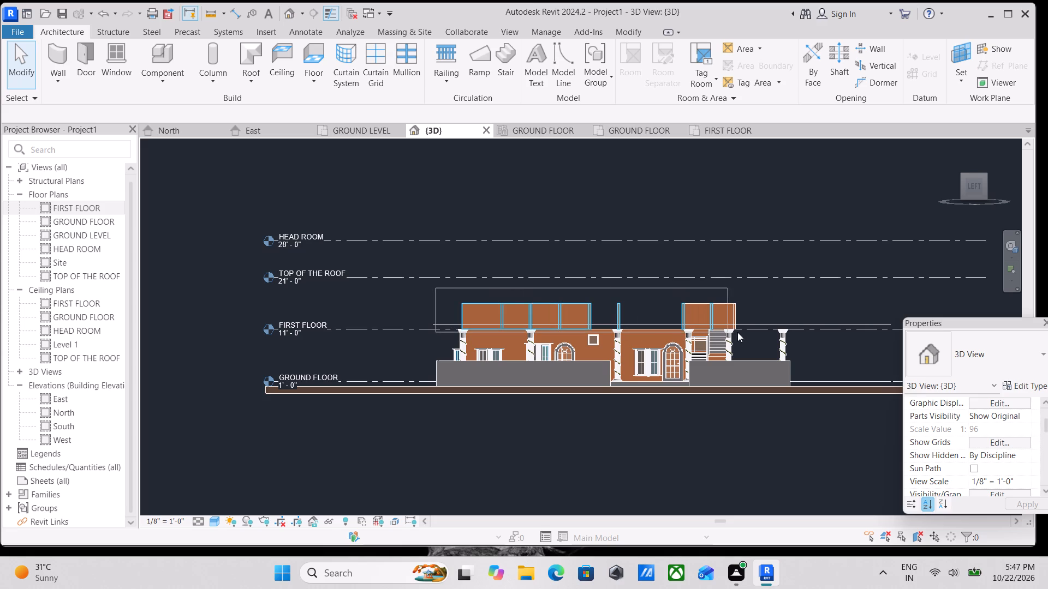
left_click_drag(737, 332, 778, 332)
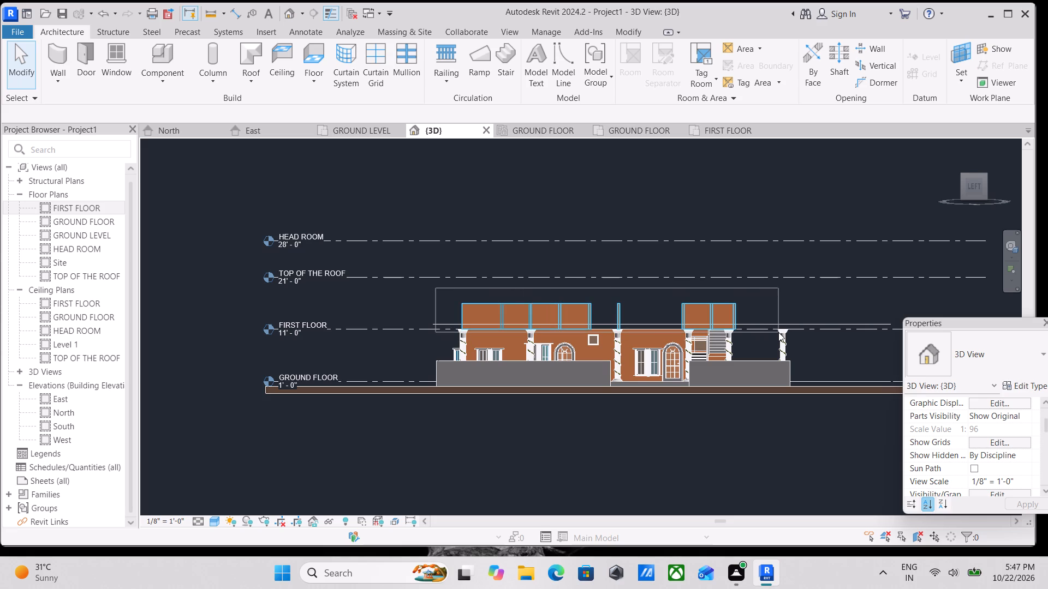
left_click_drag(778, 332, 779, 334)
left_click(588, 57)
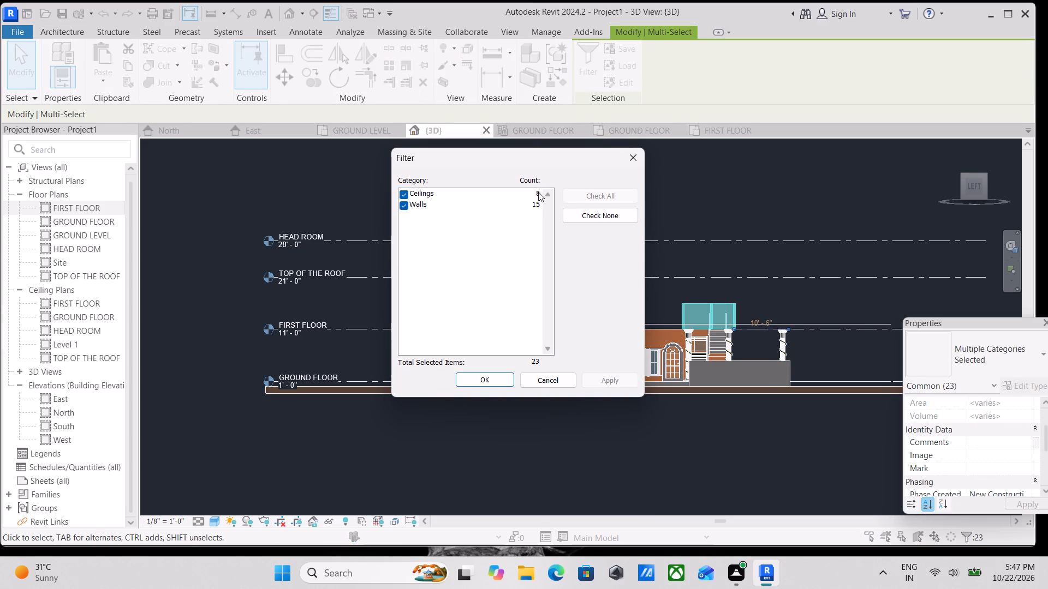
left_click(406, 193)
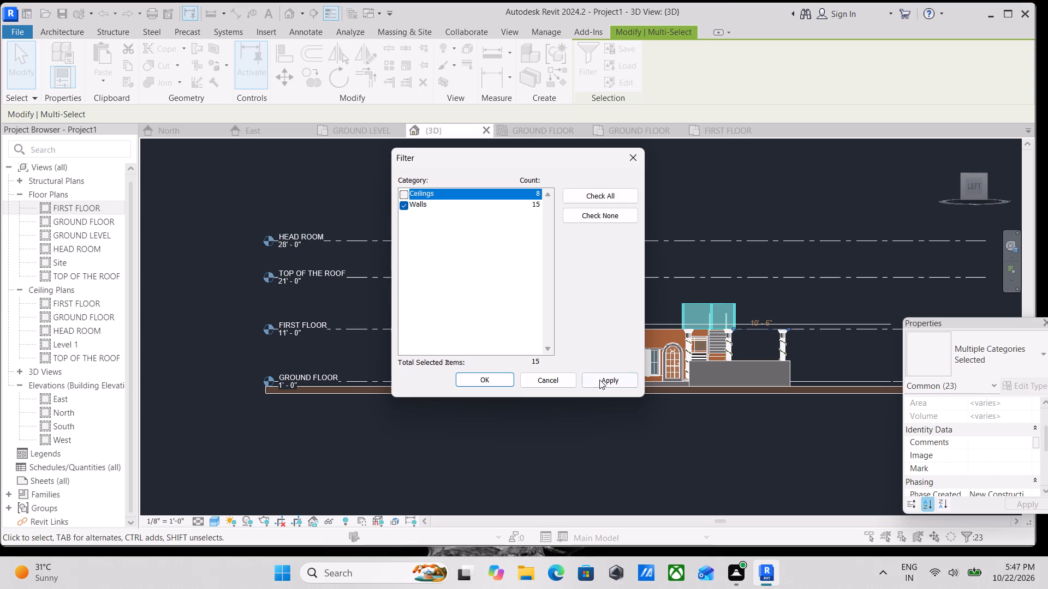
left_click(602, 378)
left_click(495, 381)
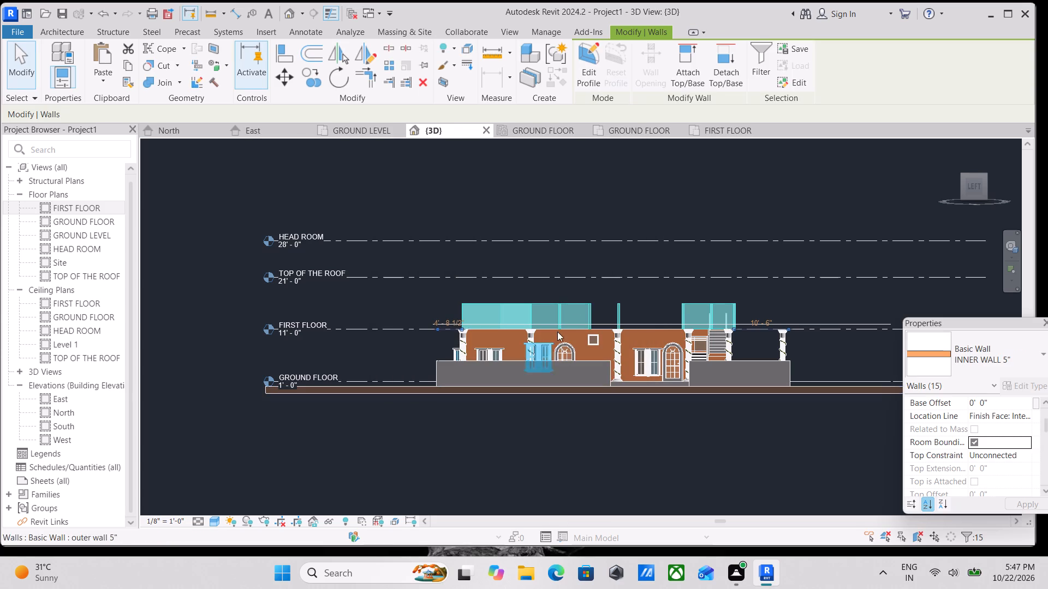
right_click(557, 204)
left_click(601, 341)
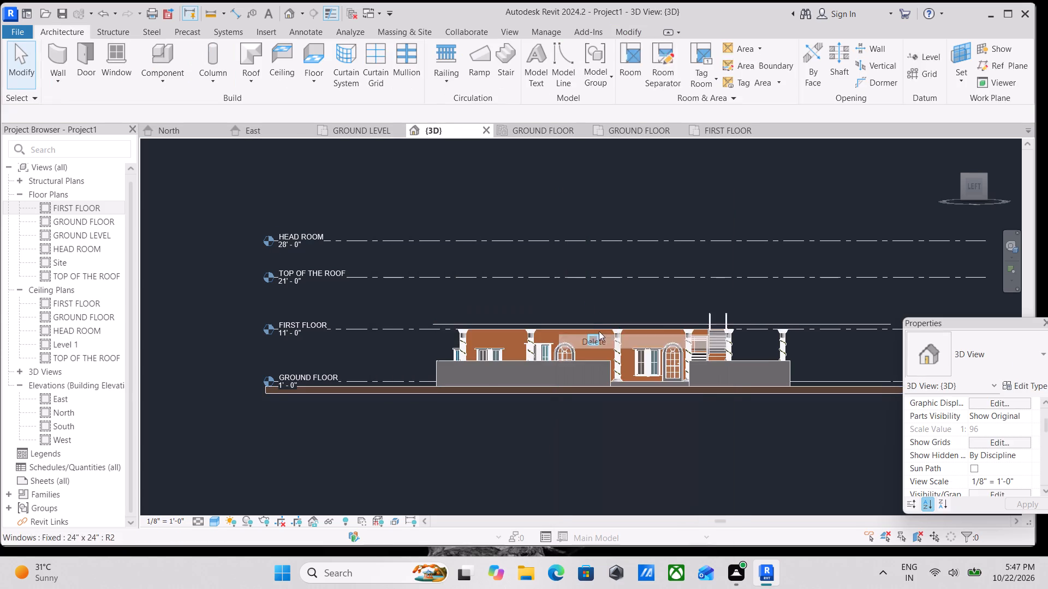
Examine the model from several sides and from above for leftover first-floor walls.
scroll(581, 305, "down", 4)
middle_click_drag(574, 306, 733, 494)
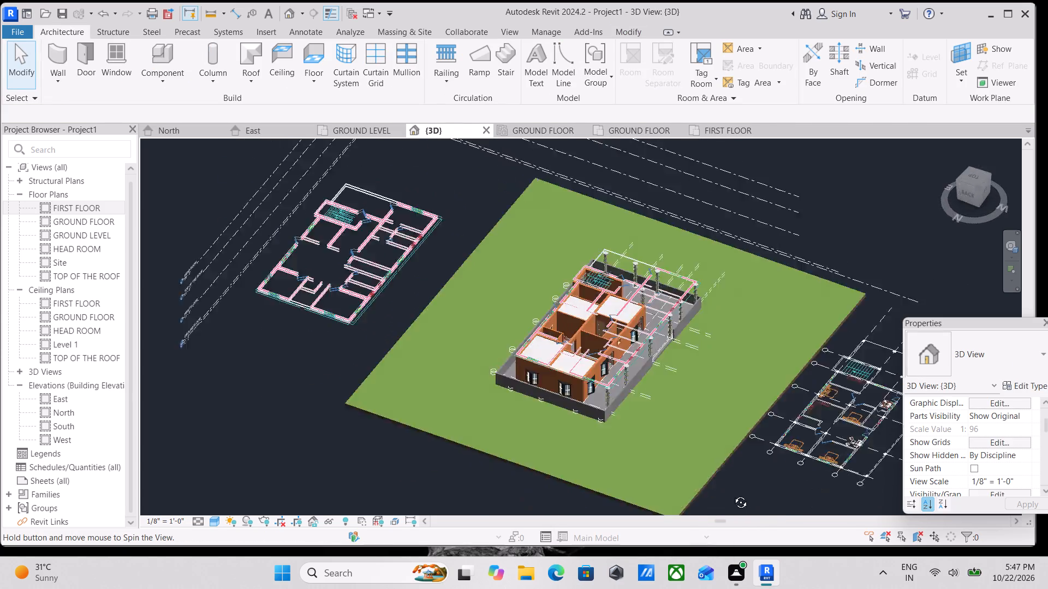
middle_click_drag(733, 494, 531, 400)
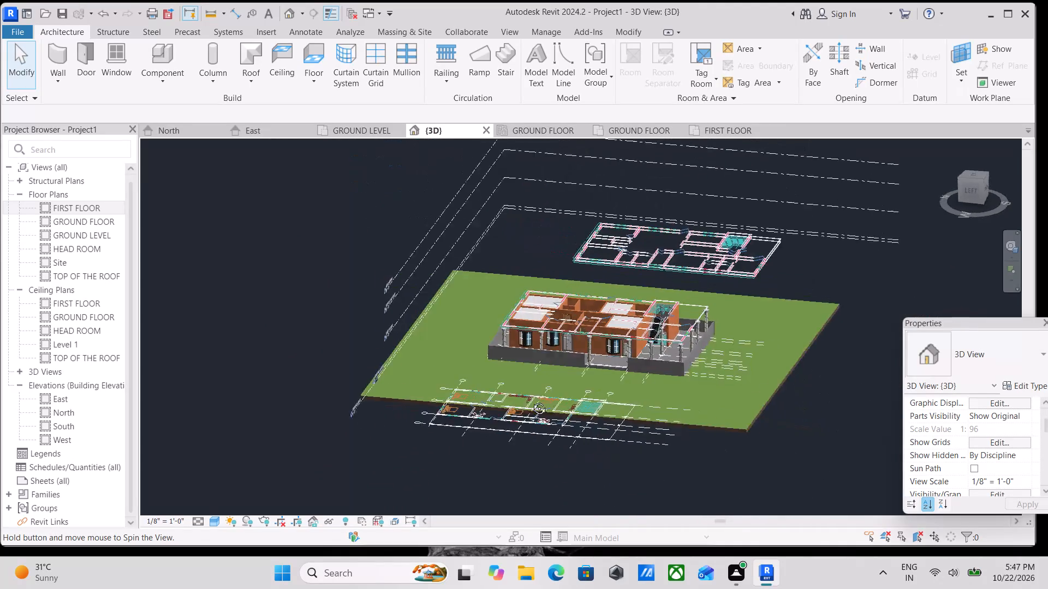
middle_click_drag(531, 400, 373, 500)
middle_click_drag(551, 330, 561, 402, "shift")
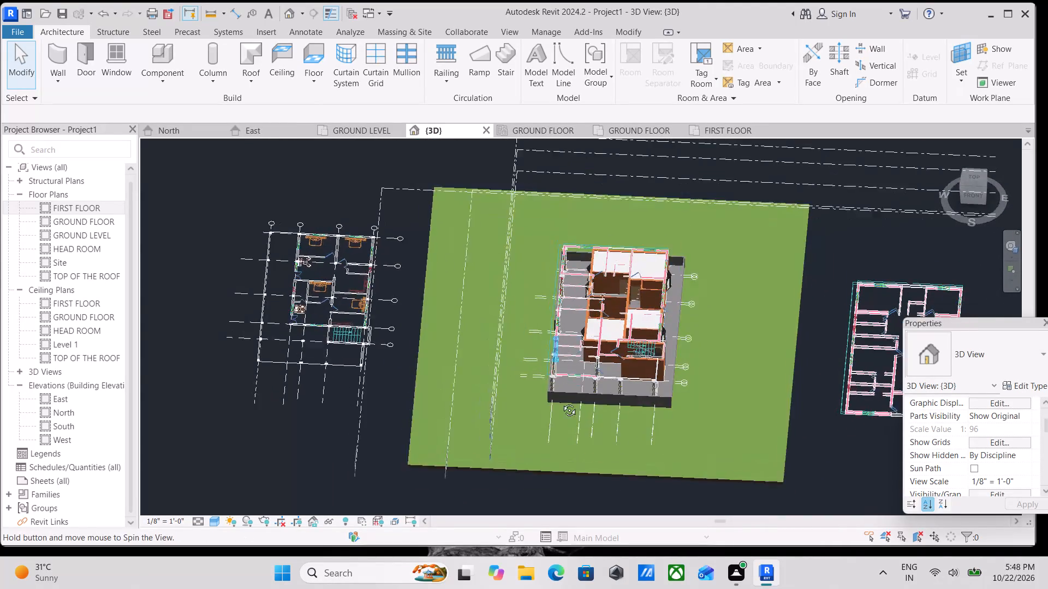
middle_click_drag(561, 402, 577, 503, "shift")
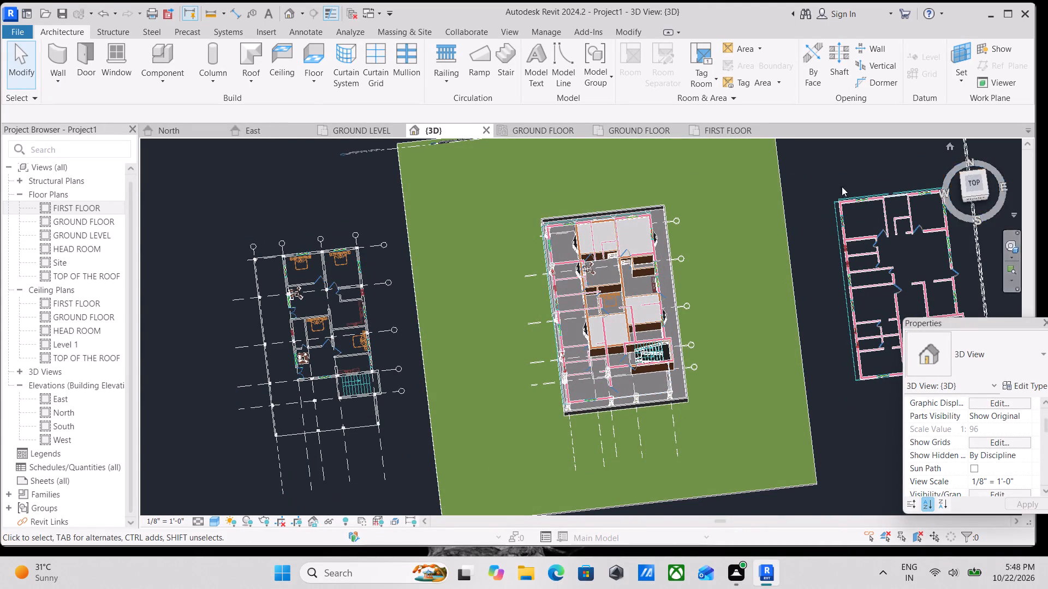
In the FIRST FLOOR plan, start the Wall tool and set the new walls' top constraint to Up to level: TOP OF THE ROOF.
left_click(701, 128)
scroll(591, 285, "down", 4)
middle_click_drag(445, 256, 442, 365)
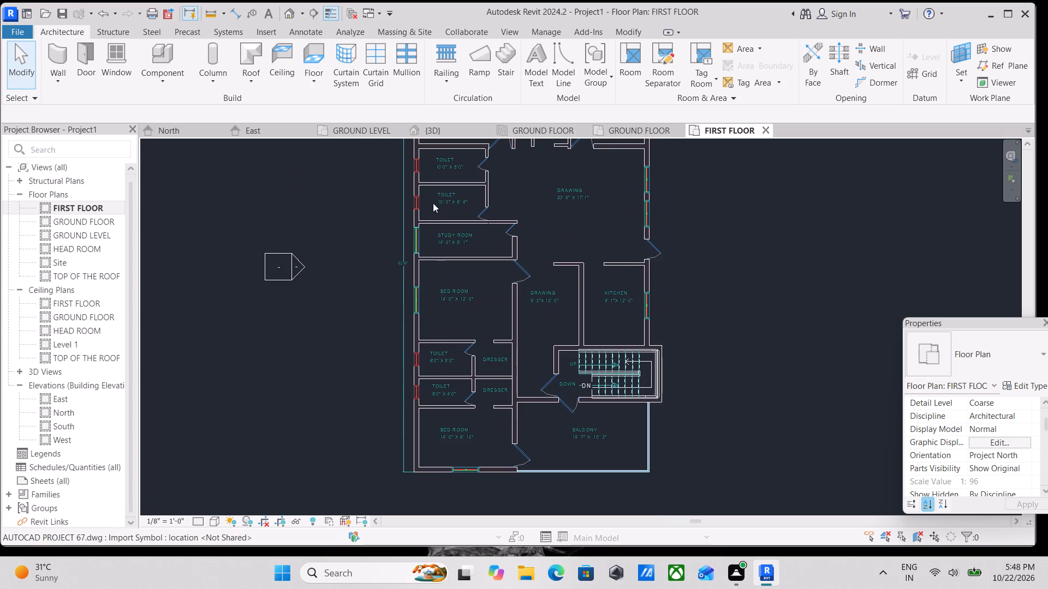
middle_click_drag(433, 203, 434, 350)
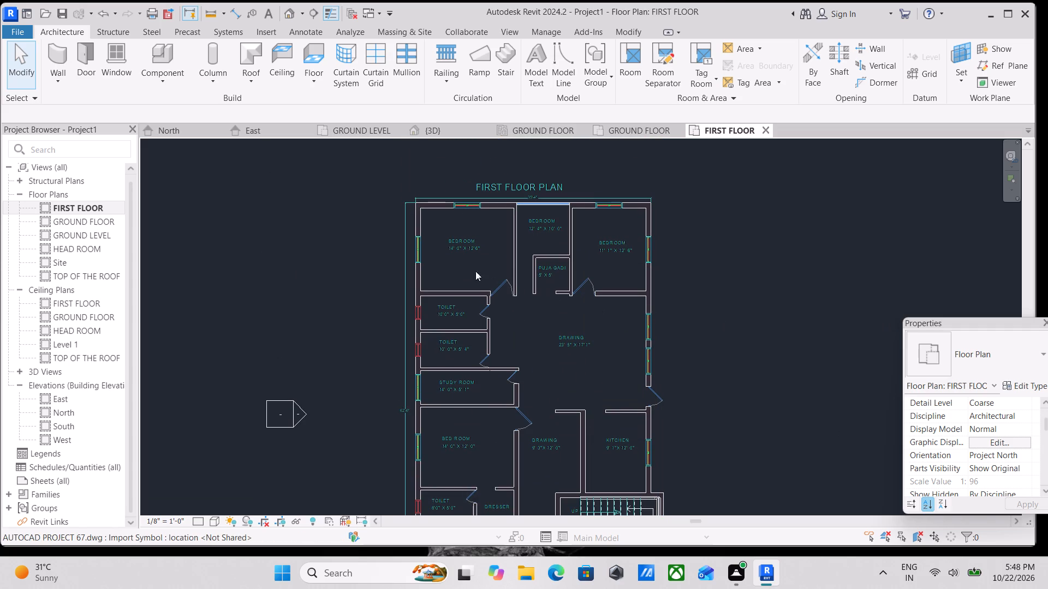
type("wa")
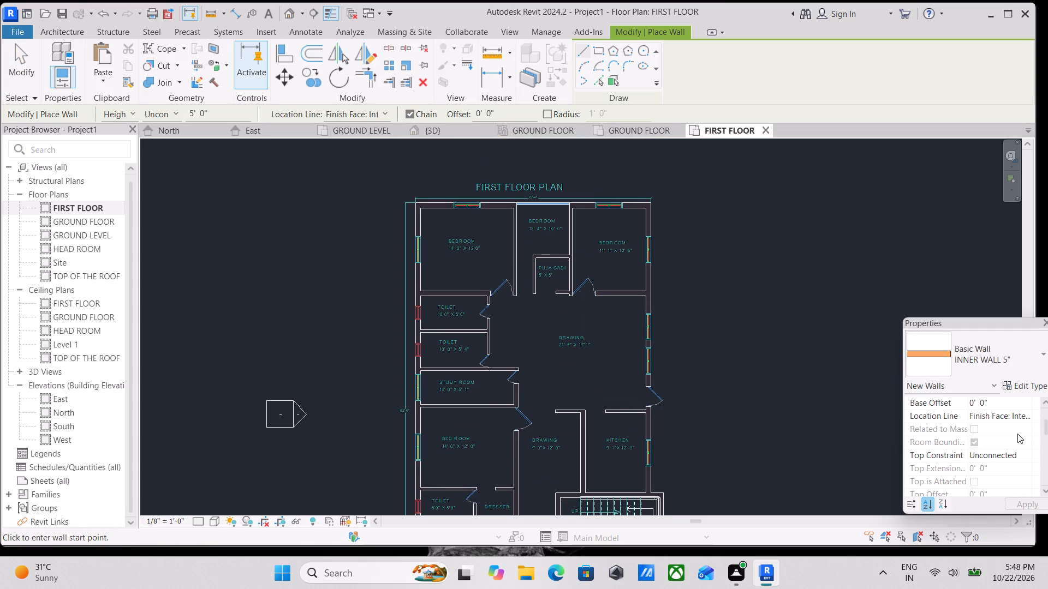
scroll(991, 437, "down", 1)
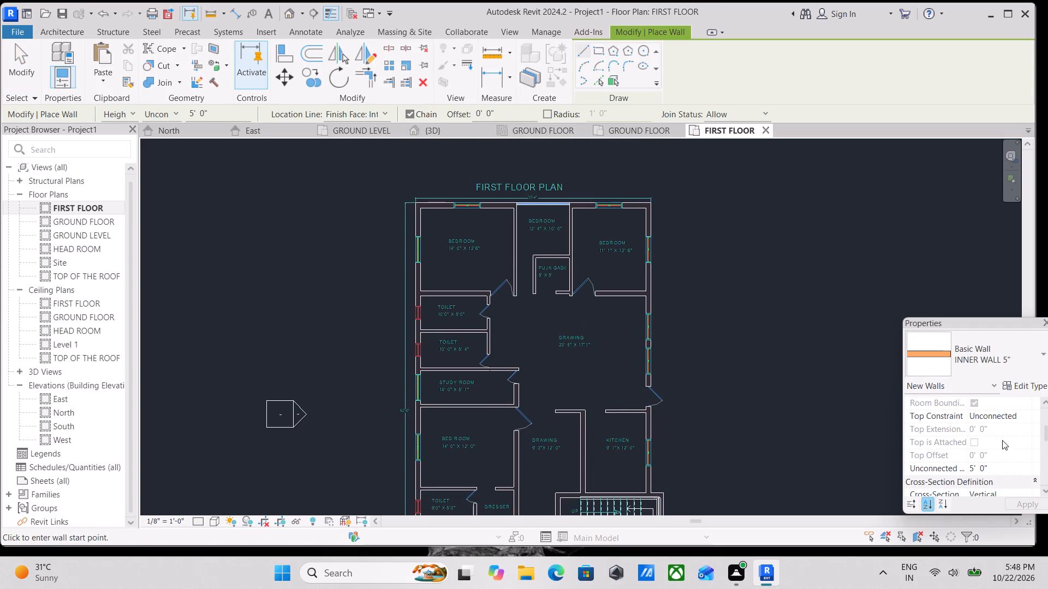
left_click(1015, 416)
left_click(1024, 417)
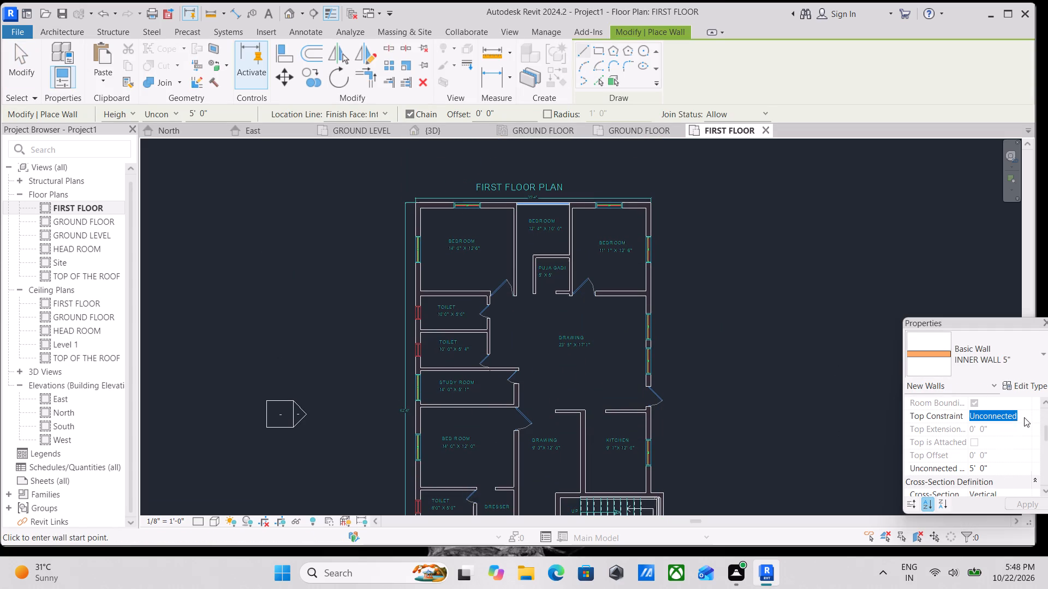
left_click(1024, 417)
left_click(1024, 417)
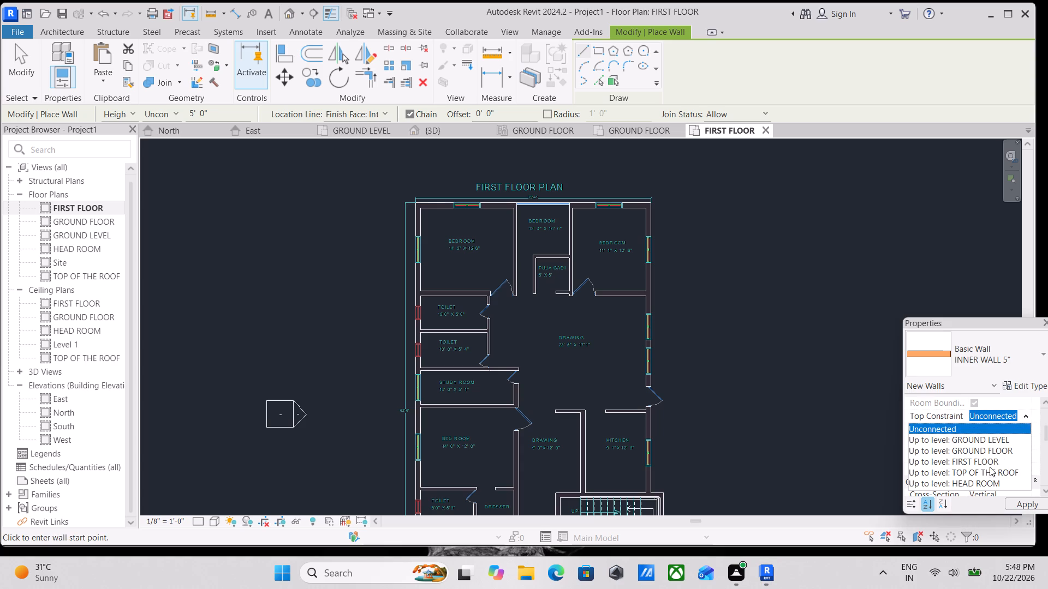
left_click(989, 468)
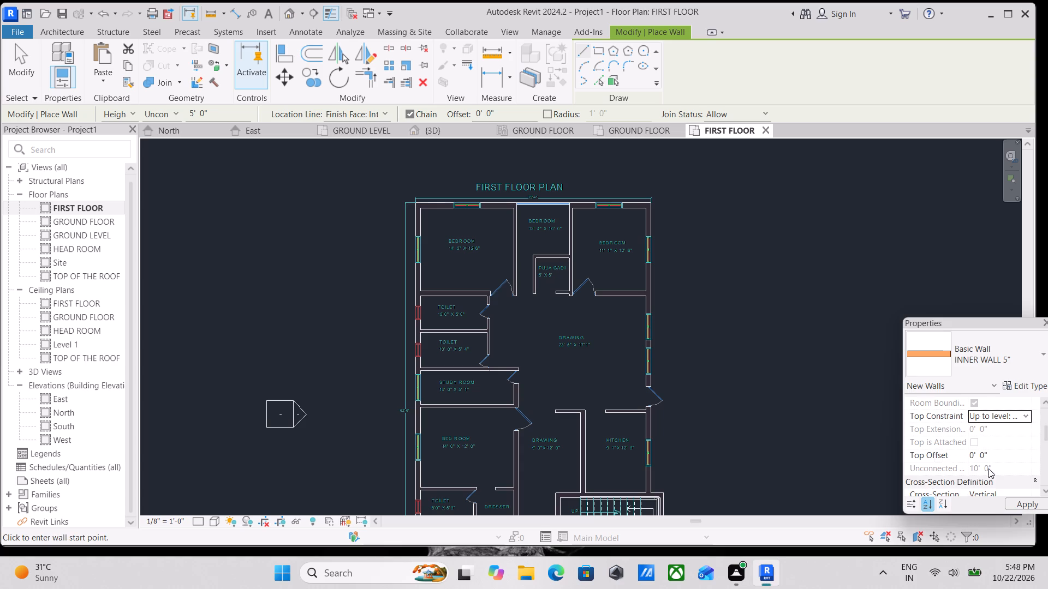
scroll(993, 408, "up", 2)
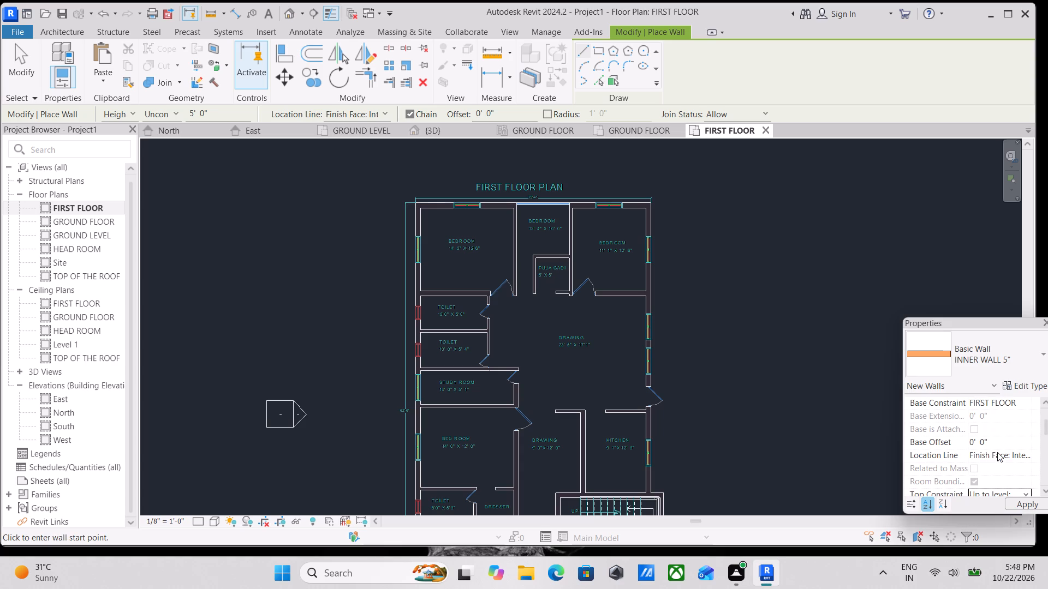
scroll(997, 452, "up", 2)
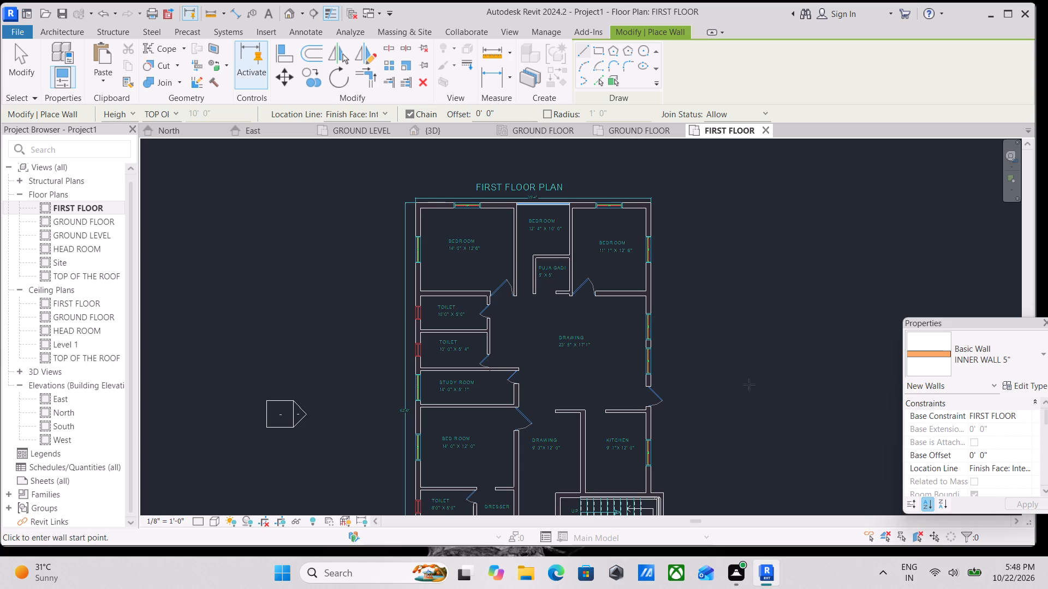
scroll(912, 406, "down", 4)
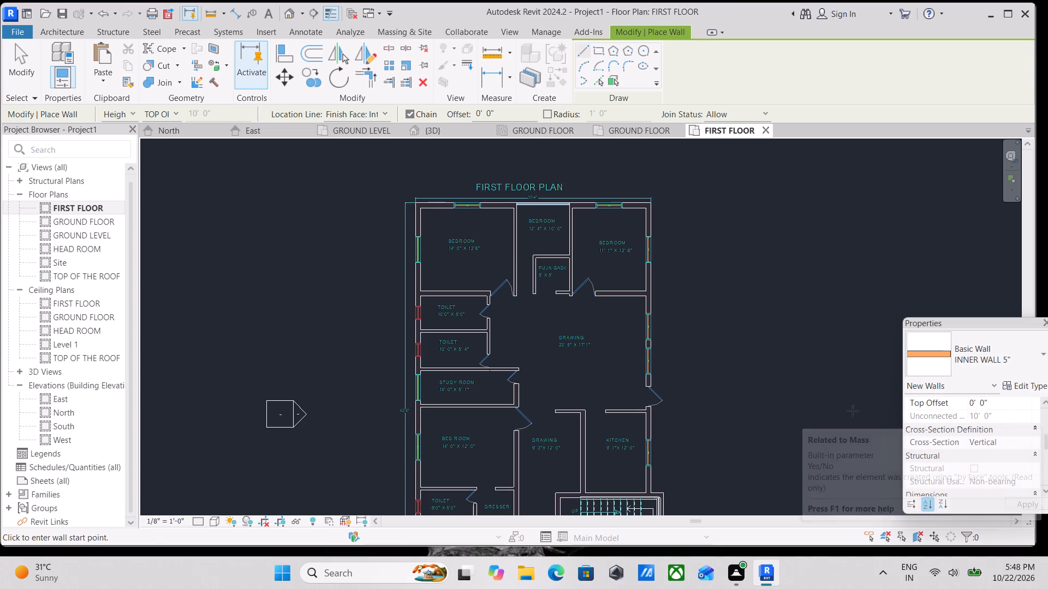
Switch the wall type to OUTER WALL 9" for the new first-floor walls.
scroll(485, 262, "up", 2)
middle_click_drag(416, 241, 434, 330)
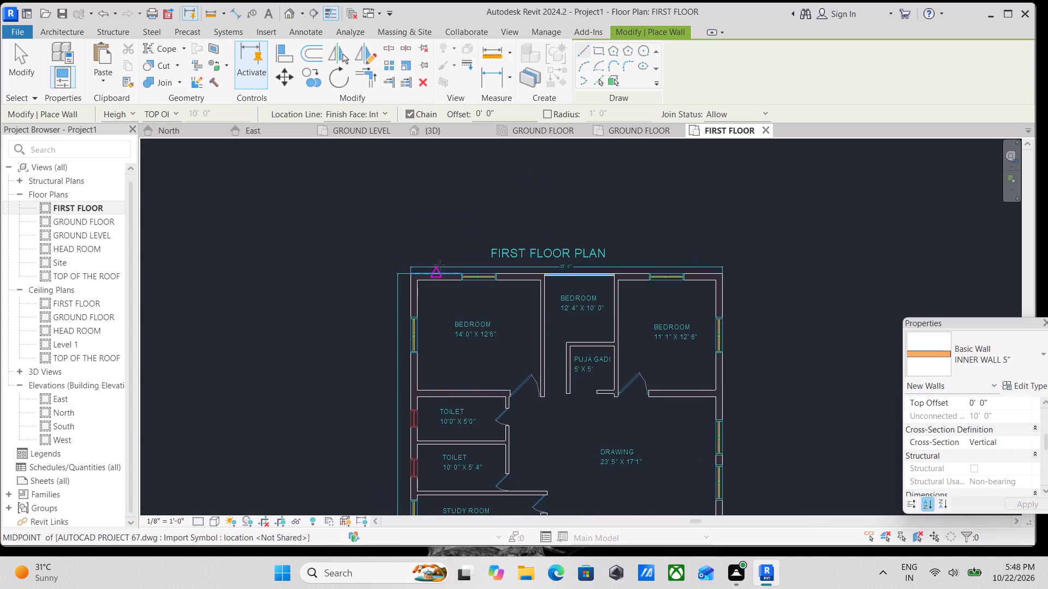
left_click(1016, 360)
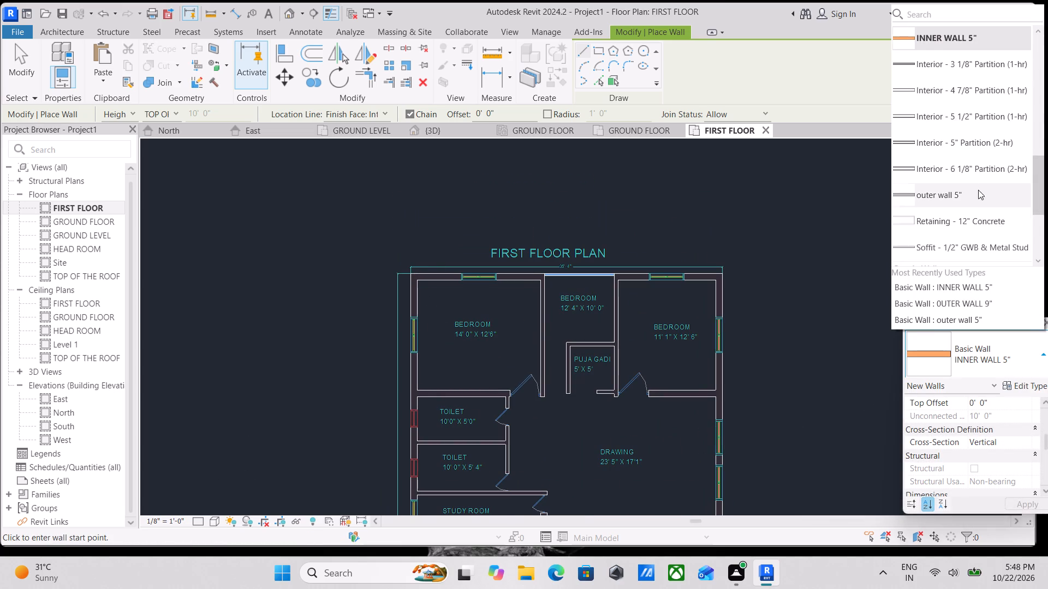
scroll(962, 225, "down", 1)
left_click(962, 298)
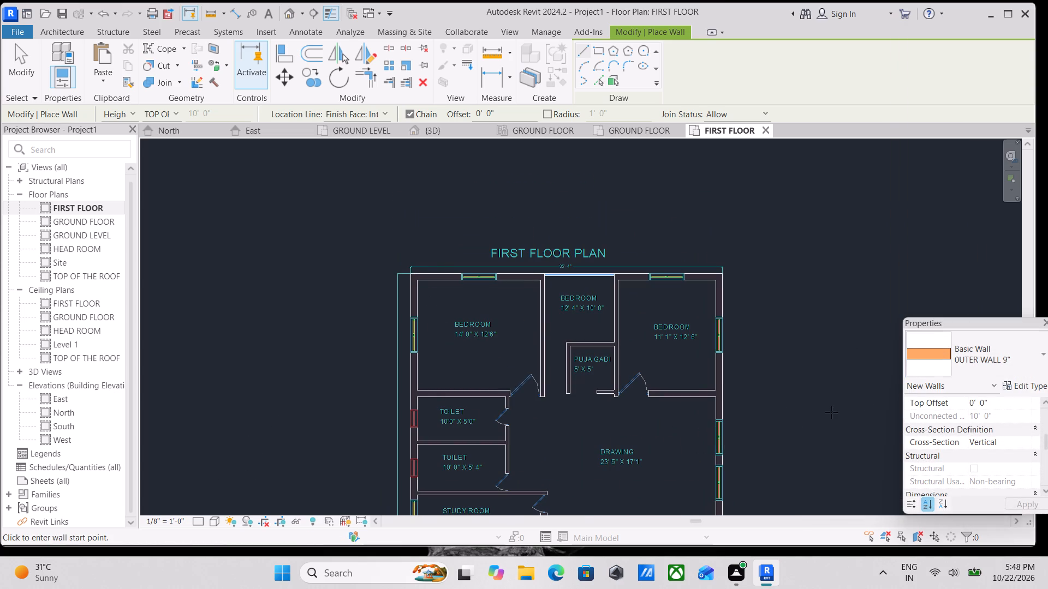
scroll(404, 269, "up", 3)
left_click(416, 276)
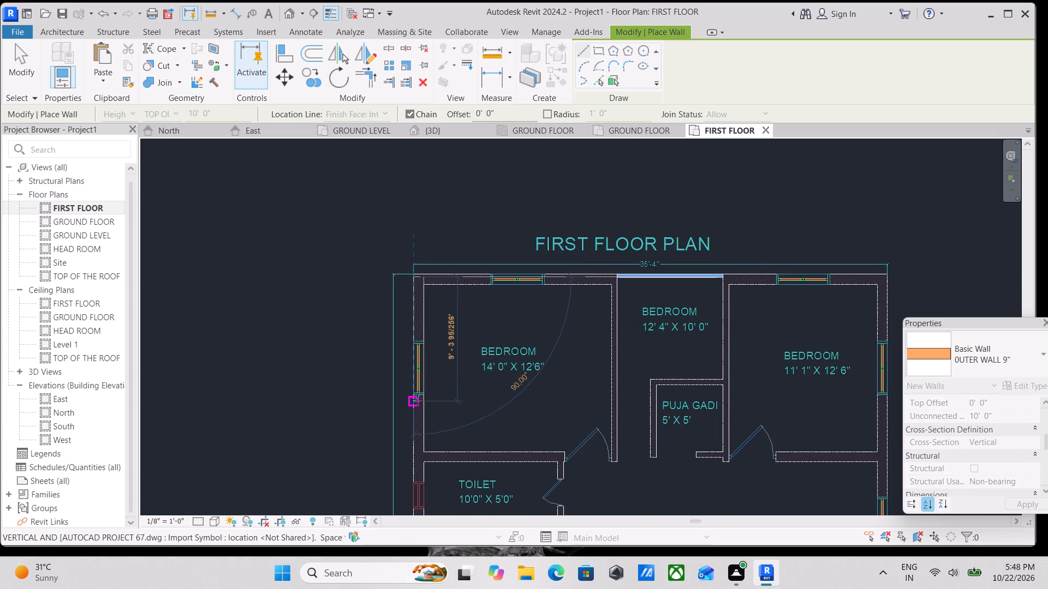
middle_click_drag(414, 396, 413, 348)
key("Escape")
Draw an OUTER WALL 9" along the plan's full left side, from the upper bedroom's outer corner to the lower bedroom's outer corner.
scroll(413, 221, "up", 2)
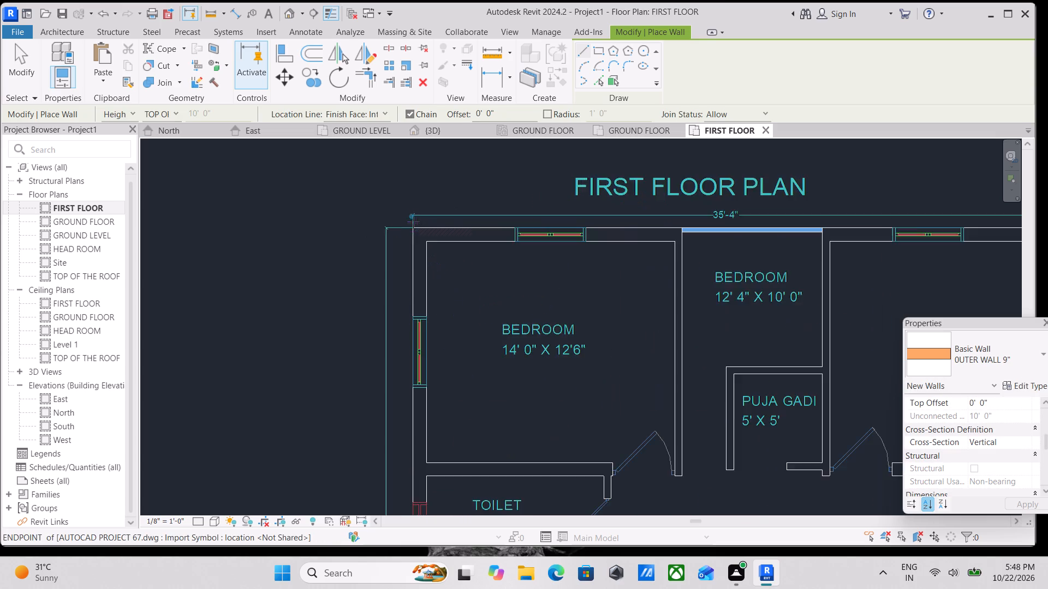
scroll(413, 222, "up", 11)
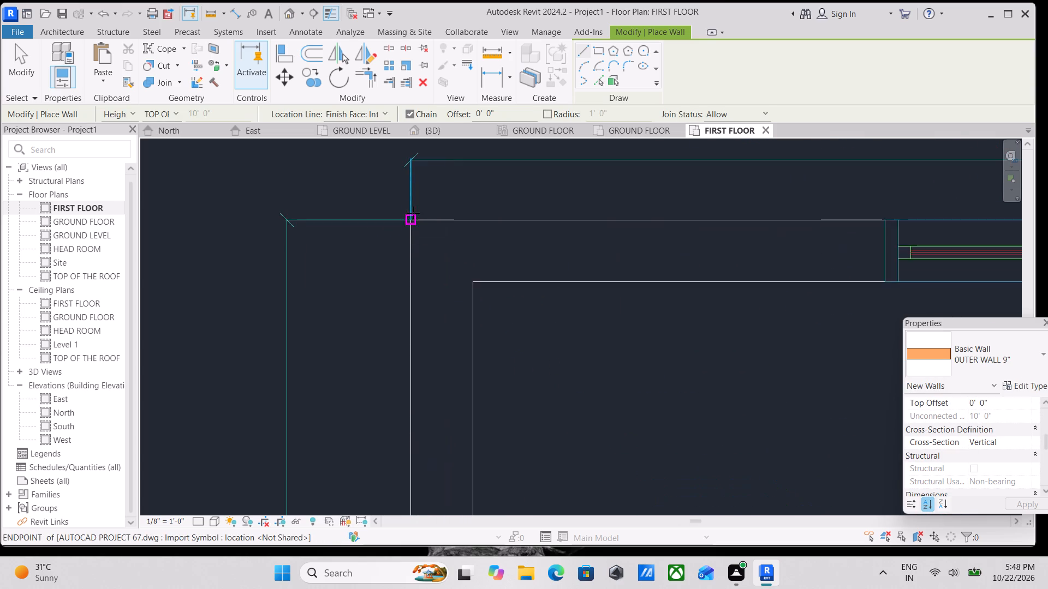
scroll(413, 213, "up", 2)
left_click(411, 226)
scroll(398, 402, "down", 2)
middle_click_drag(399, 400, 438, 201)
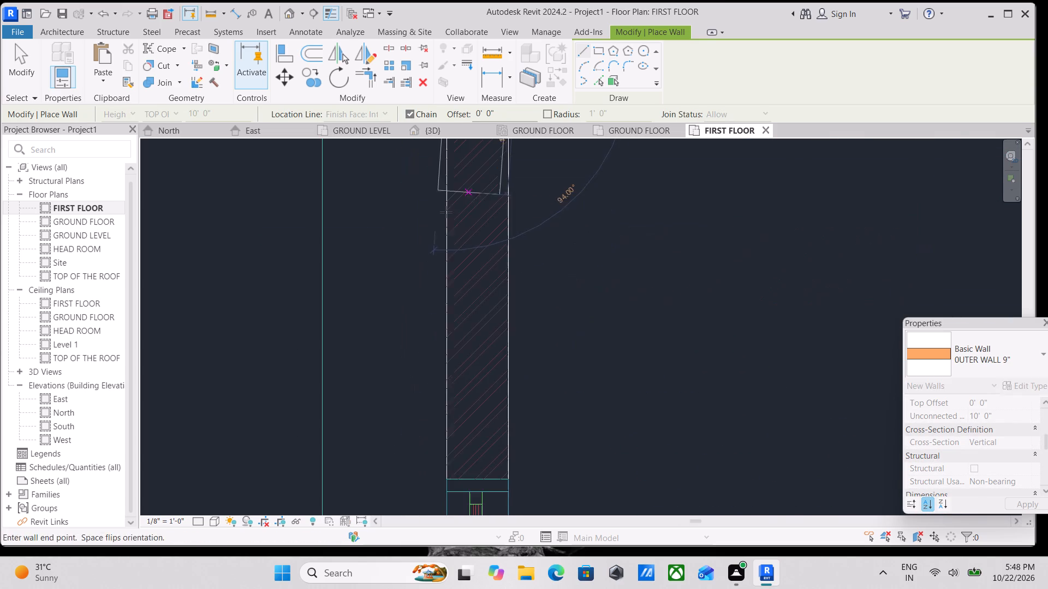
scroll(445, 424, "down", 3)
middle_click_drag(448, 418, 474, 199)
scroll(482, 455, "down", 3)
middle_click_drag(482, 455, 489, 229)
scroll(487, 297, "down", 7)
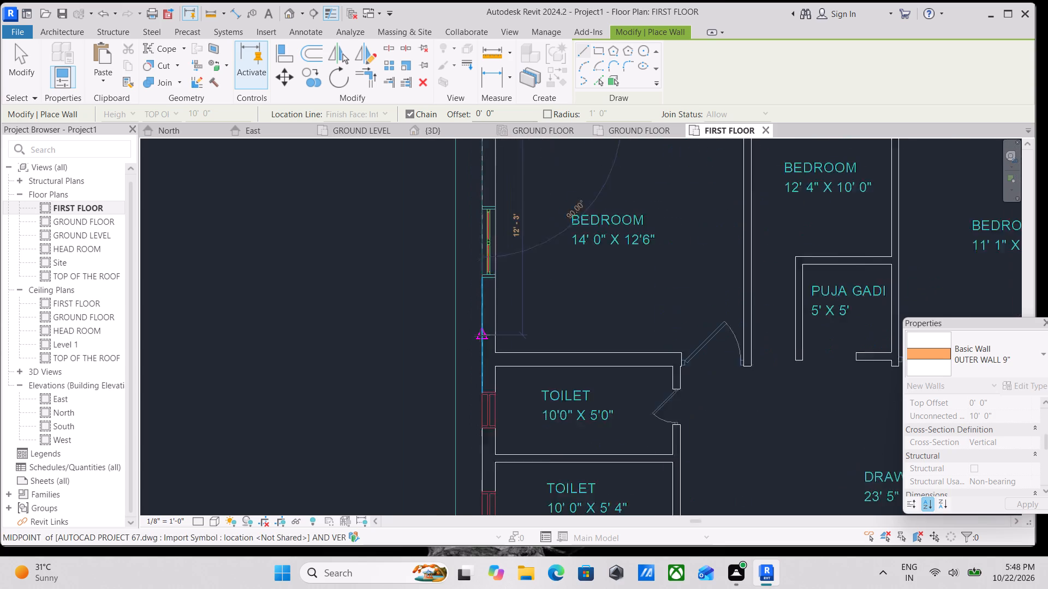
middle_click_drag(480, 335, 499, 160)
middle_click_drag(503, 407, 545, 214)
scroll(562, 440, "down", 3)
middle_click_drag(561, 435, 556, 215)
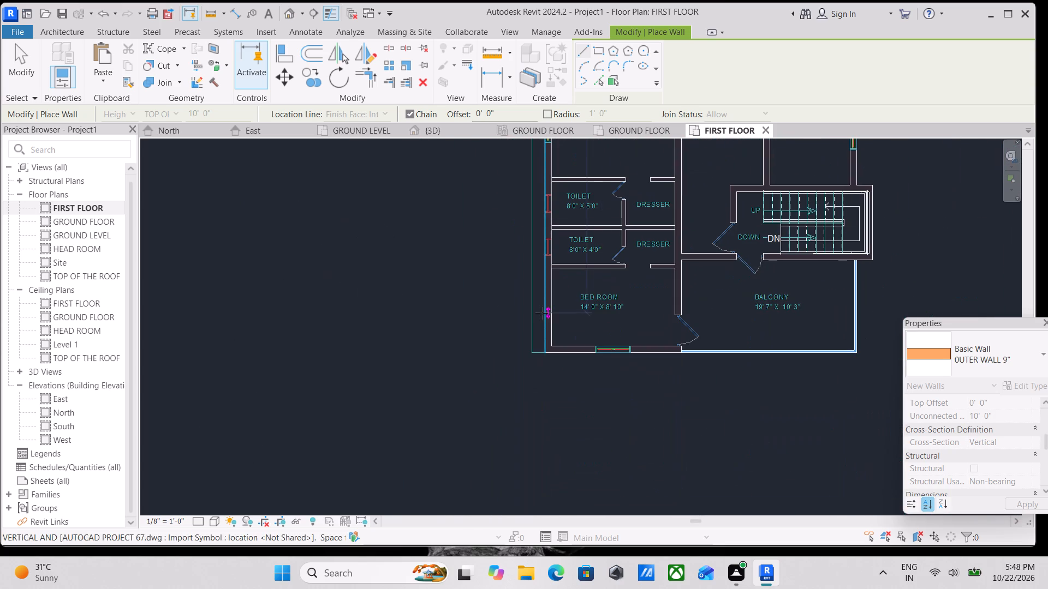
scroll(543, 345, "up", 6)
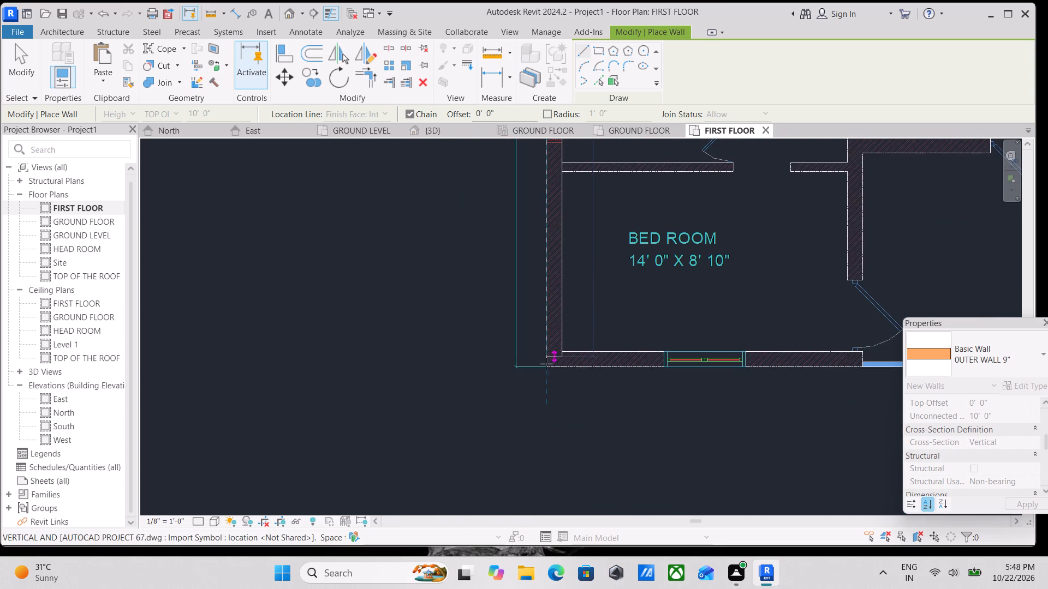
scroll(547, 364, "up", 3)
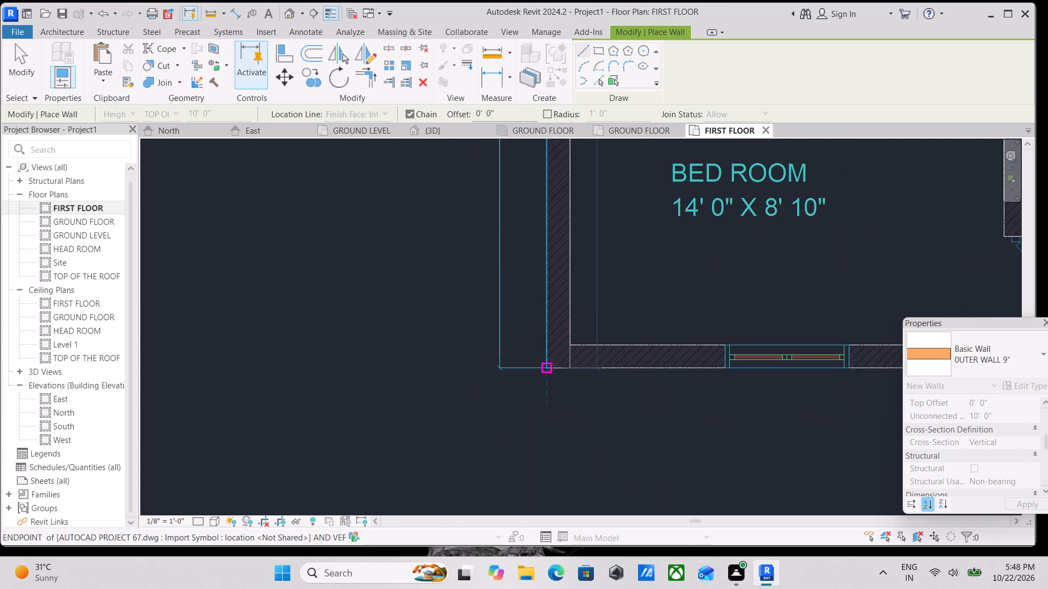
left_click(552, 364)
key("Escape")
Draw the 9" outer wall along the lower edge of the 14'0" x 8'10" bedroom, from the outer corner to the balcony edge.
left_click(551, 365)
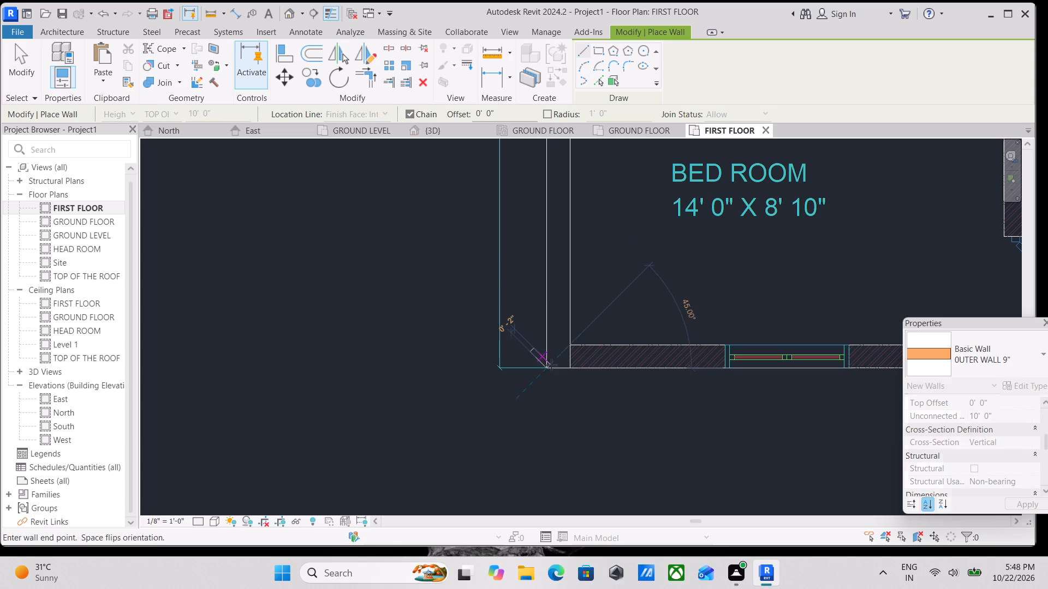
middle_click_drag(693, 368, 290, 337)
scroll(625, 308, "down", 1)
middle_click_drag(625, 308, 506, 326)
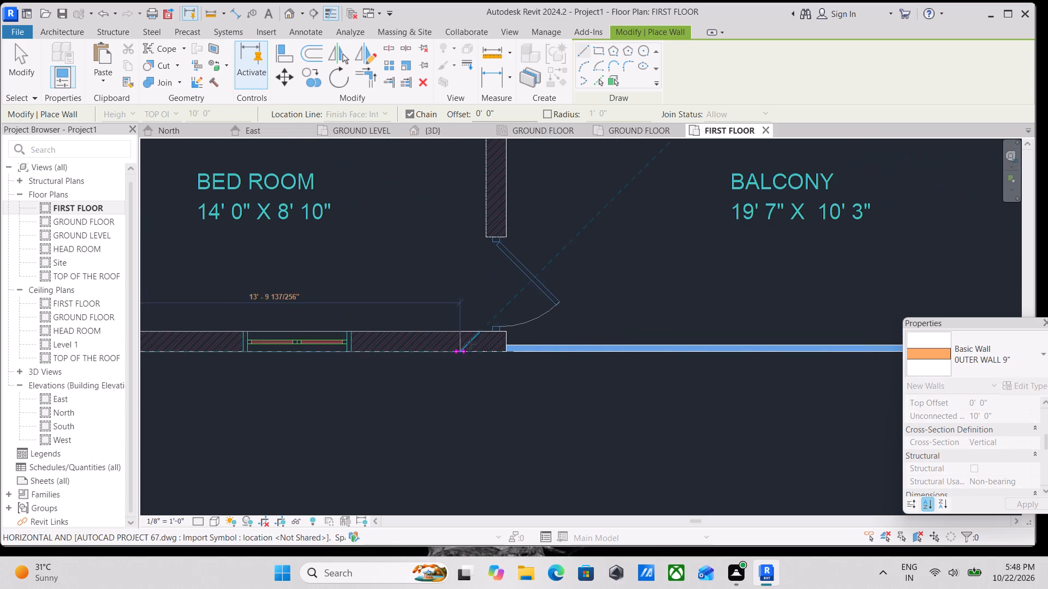
left_click(505, 353)
key("Escape")
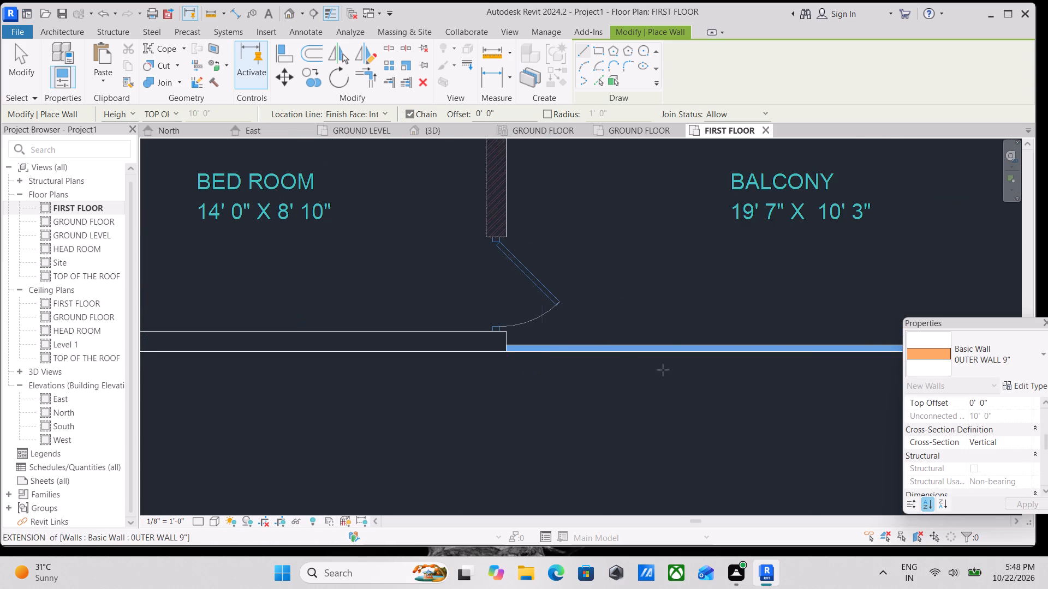
Draw a 9" wall about 27'-7" long between the bedrooms and the balcony and drawing area, ending at the 14'0" x 12'0" bedroom's door.
scroll(668, 371, "down", 4)
middle_click_drag(668, 371, 367, 372)
middle_click_drag(584, 327, 629, 396)
scroll(584, 327, "down", 1)
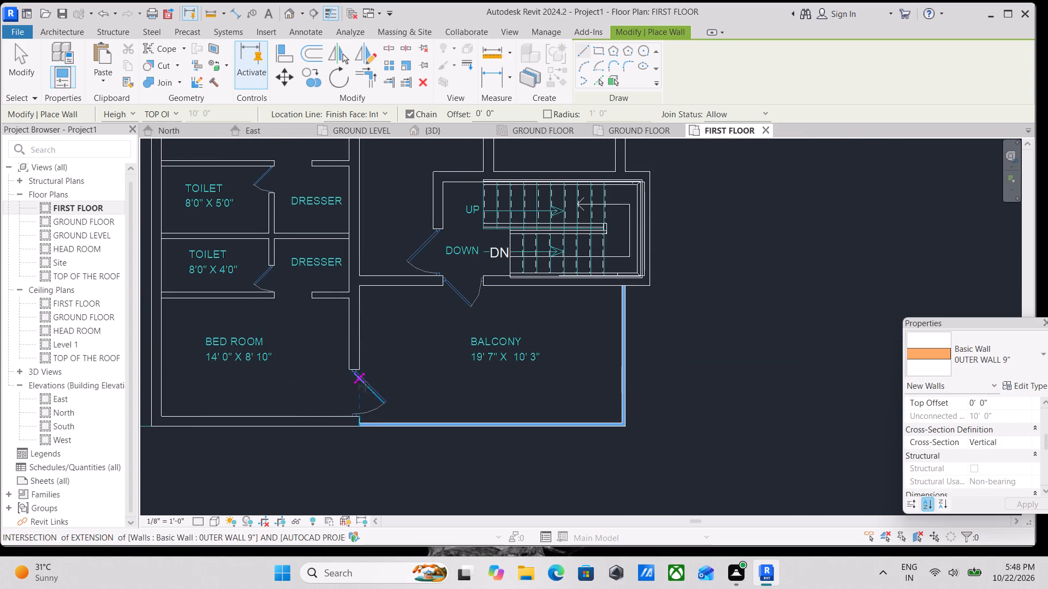
left_click(356, 417)
middle_click_drag(347, 262, 379, 306)
middle_click_drag(391, 272, 392, 411)
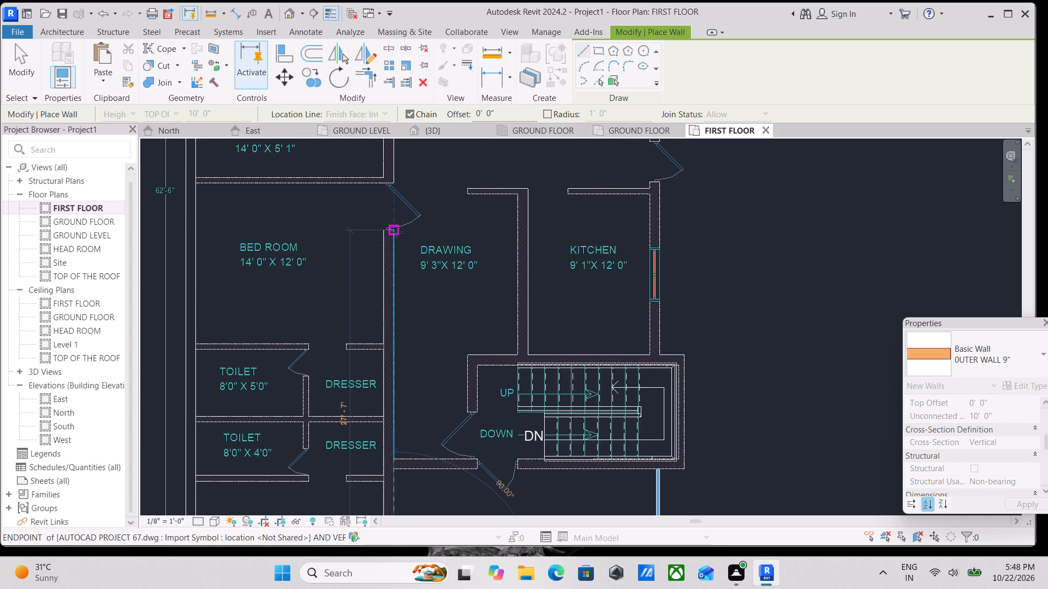
left_click(396, 230)
left_click_drag(396, 230, 396, 239)
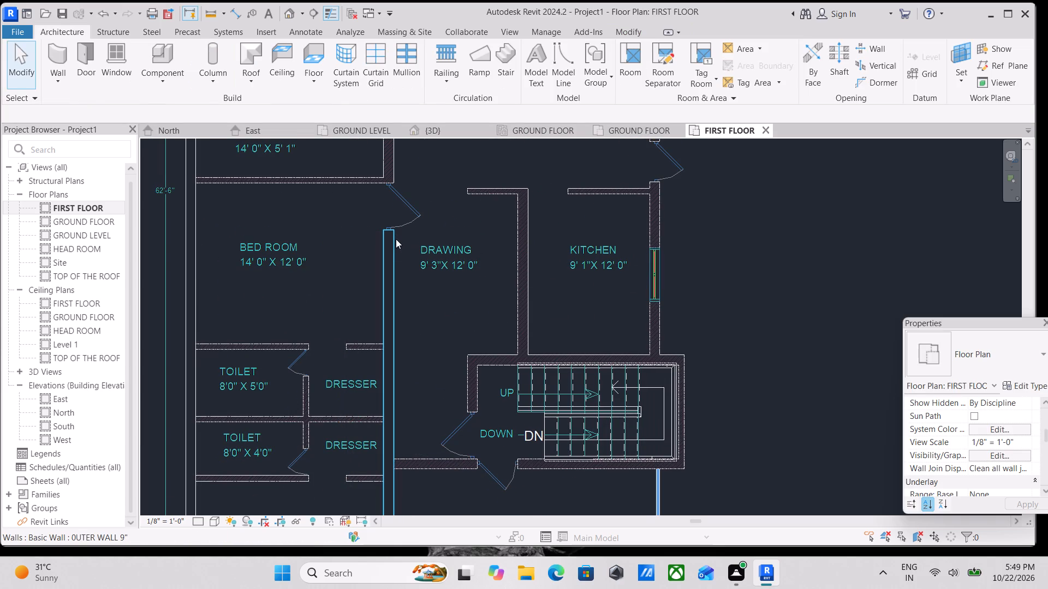
scroll(390, 226, "up", 2)
key("Escape")
key("Escape")
Extend the upper end of that wall past the bedroom door to the study room's upper wall.
scroll(397, 233, "down", 4)
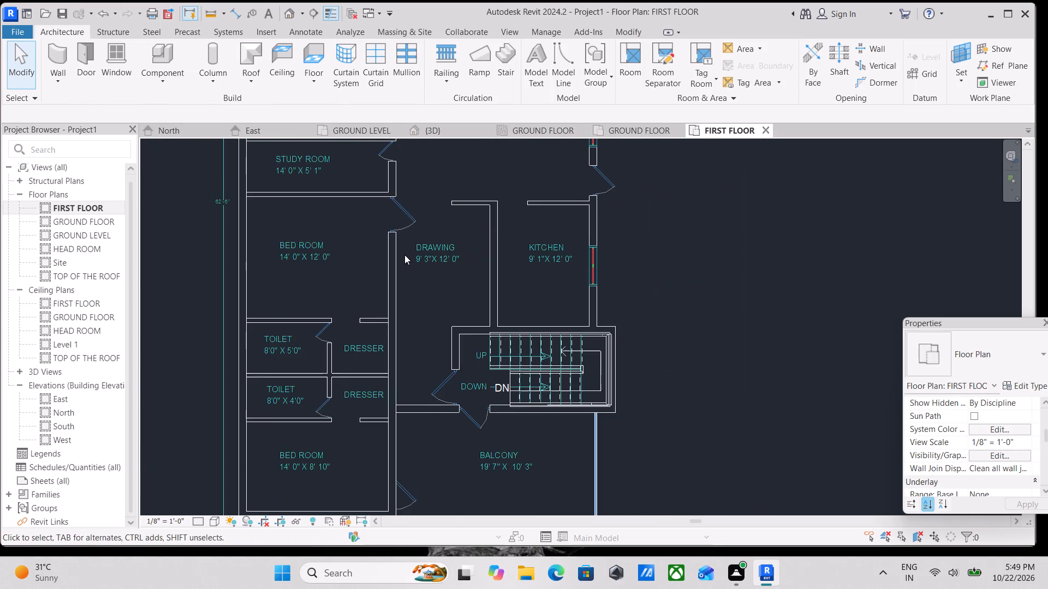
left_click(400, 251)
middle_click_drag(400, 255, 403, 376)
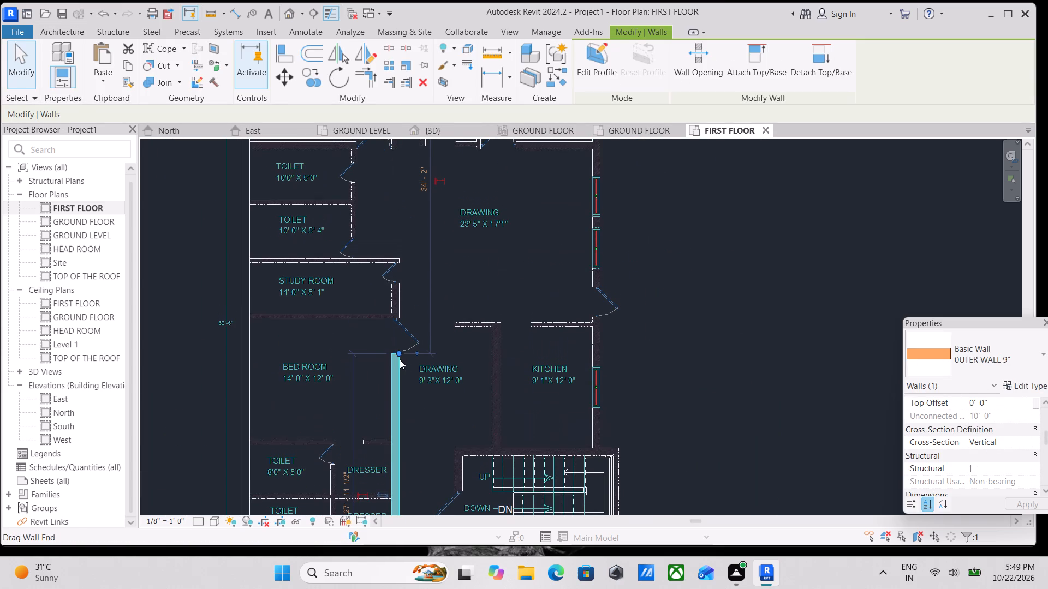
left_click_drag(400, 352, 396, 267)
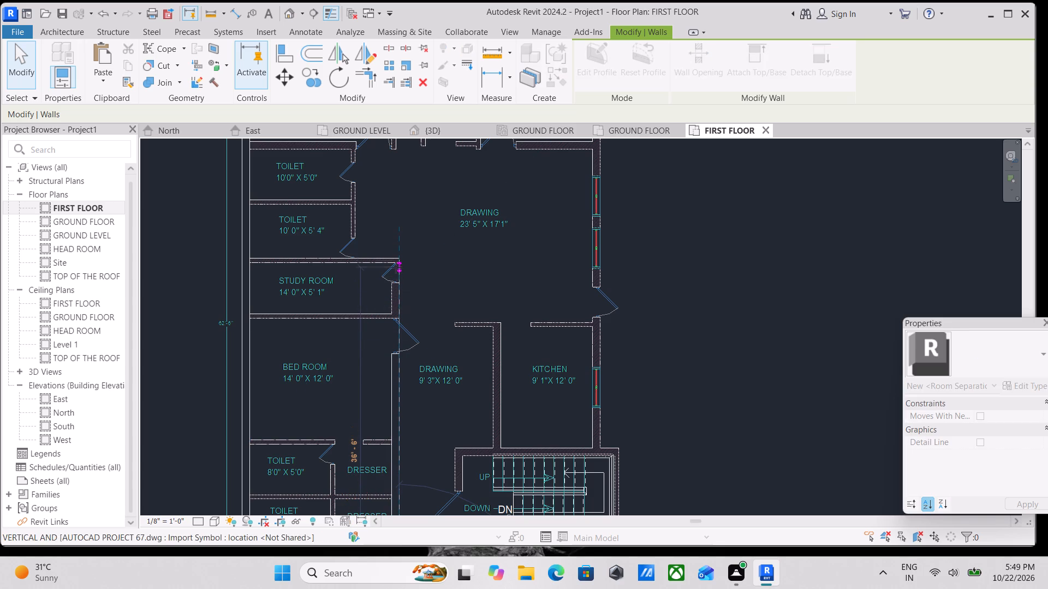
left_click_drag(396, 267, 396, 261)
key("Escape")
Set the FIRST FLOOR plan's visual style to Shaded.
scroll(410, 297, "down", 2)
middle_click_drag(410, 297, 437, 224)
scroll(409, 351, "up", 3)
middle_click_drag(378, 312, 424, 322)
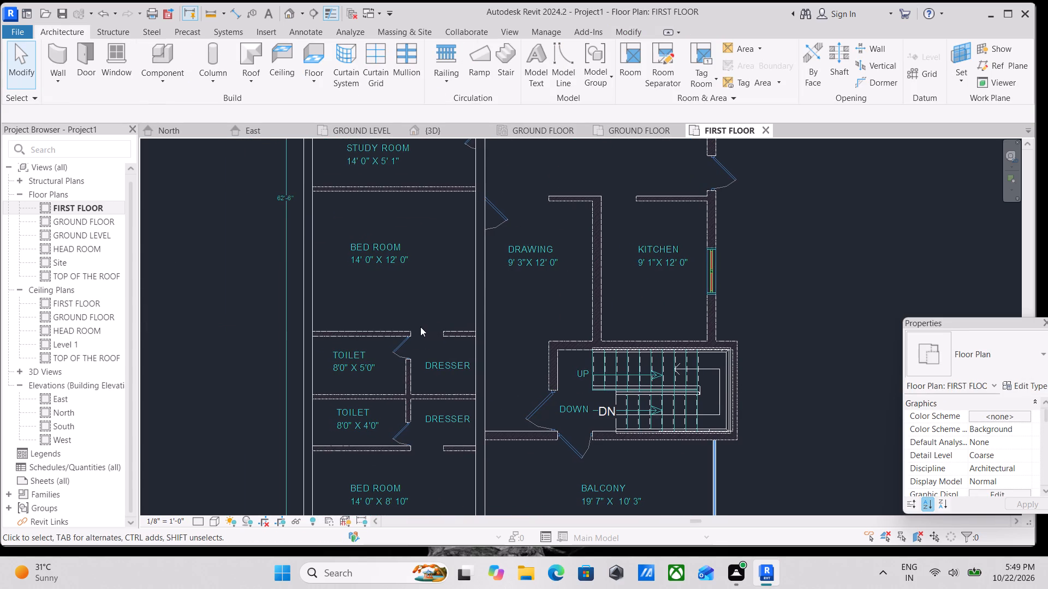
left_click(209, 523)
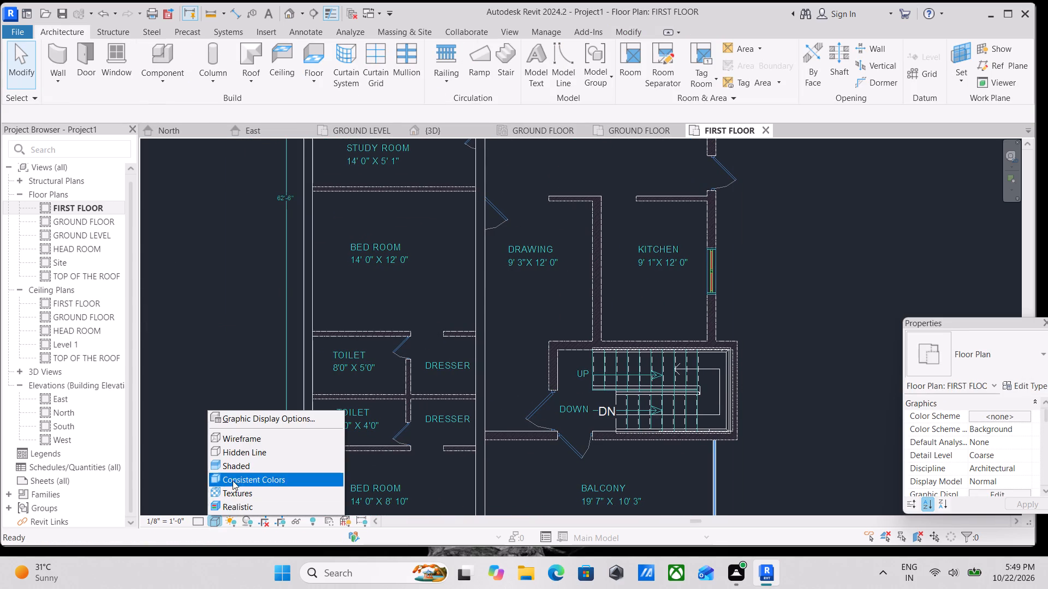
left_click(237, 468)
Draw a 9" wall about 10'-10 1/2" long between the 14'0" x 12'6" bedroom and the toilet, flipped onto the CAD lines.
scroll(424, 368, "down", 1)
middle_click_drag(424, 368, 462, 414)
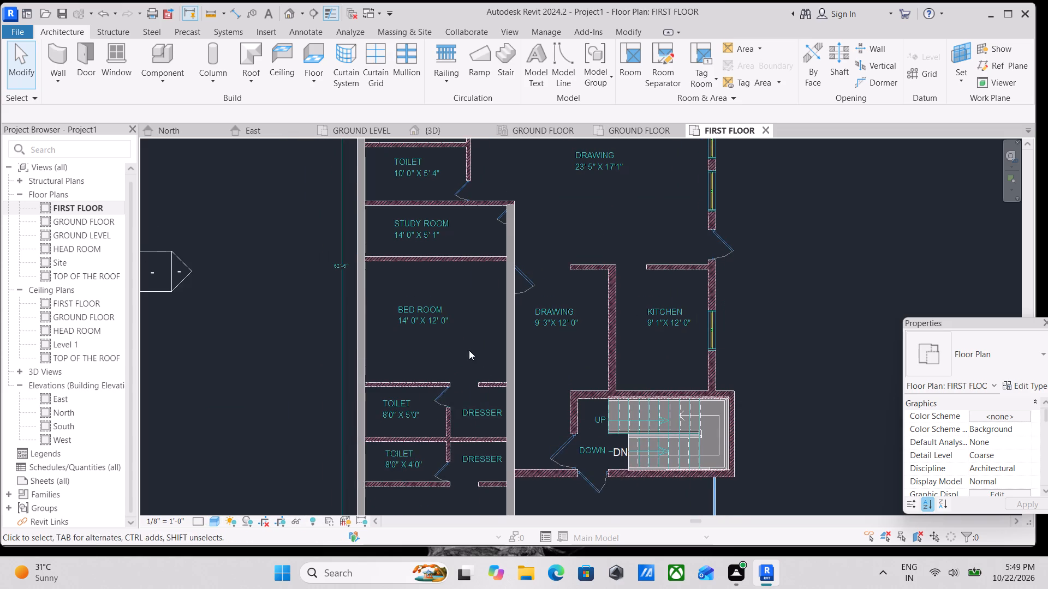
middle_click_drag(469, 350, 475, 429)
middle_click_drag(442, 371, 451, 420)
type("wa")
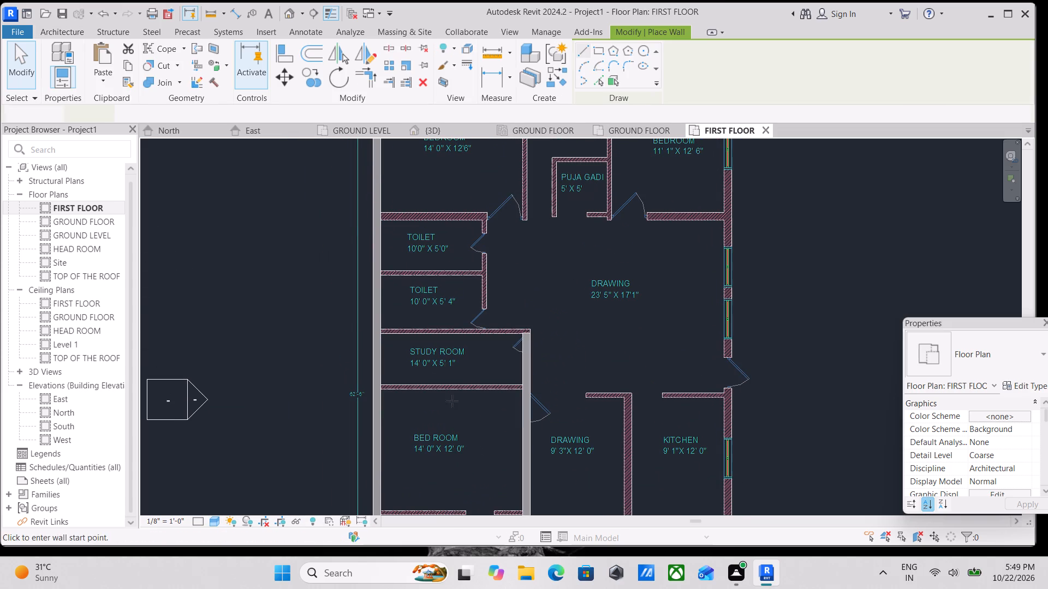
scroll(385, 226, "up", 5)
left_click(377, 205)
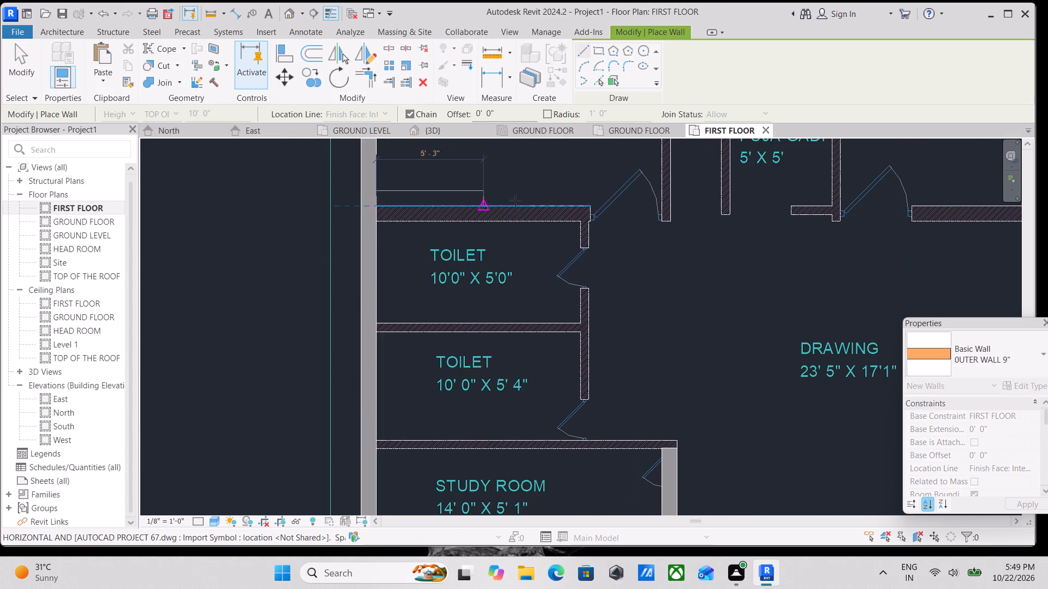
key("space")
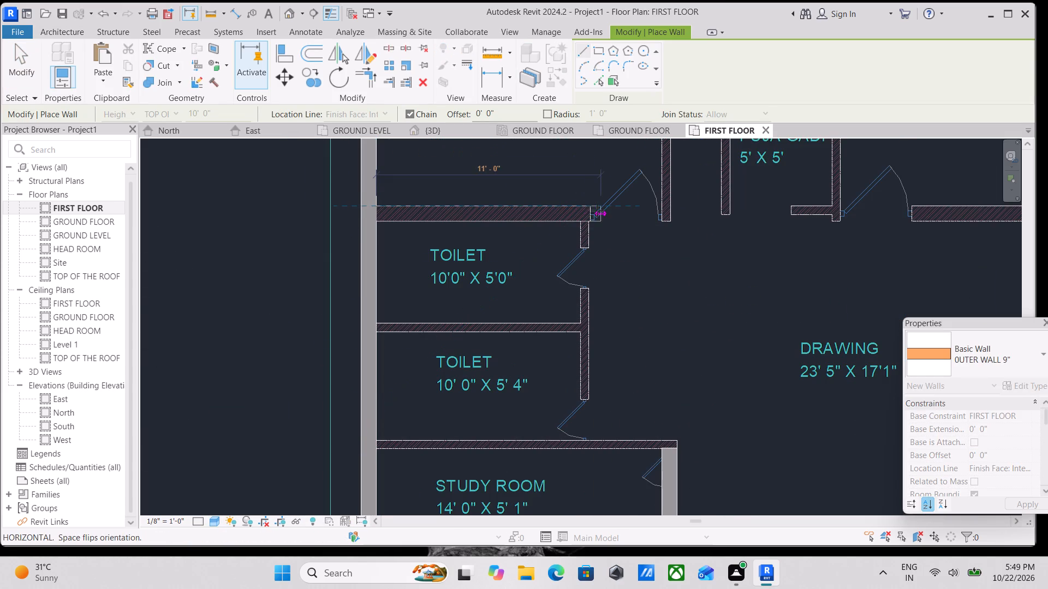
left_click(589, 210)
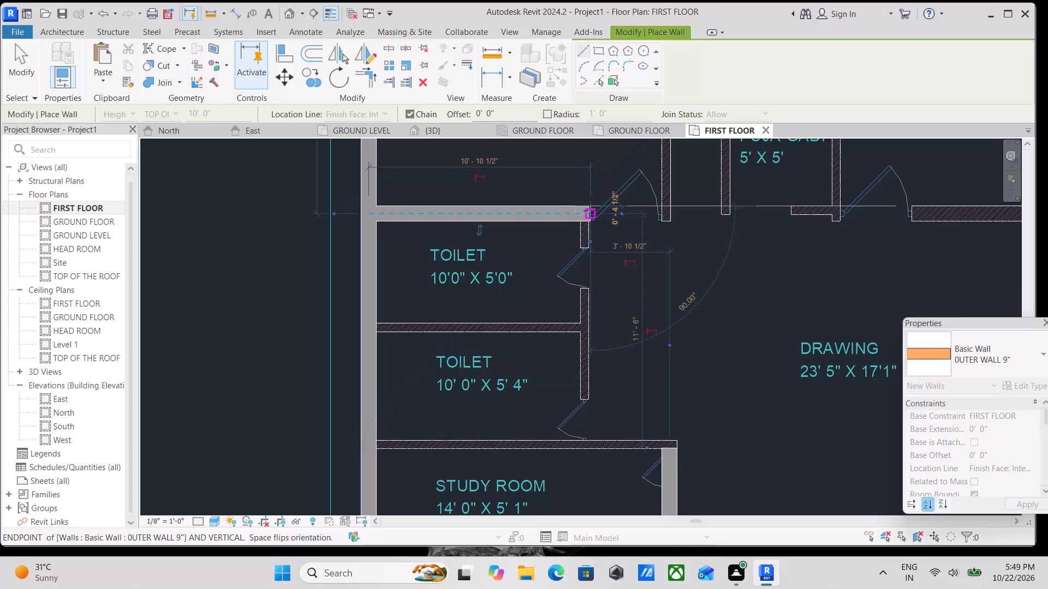
key("Escape")
Draw the 9" outer wall, about 14'-5" long, along the upper edge of the 14'0" x 12'6" bedroom, flipped onto the CAD lines.
scroll(683, 256, "down", 3)
middle_click_drag(679, 256, 447, 308)
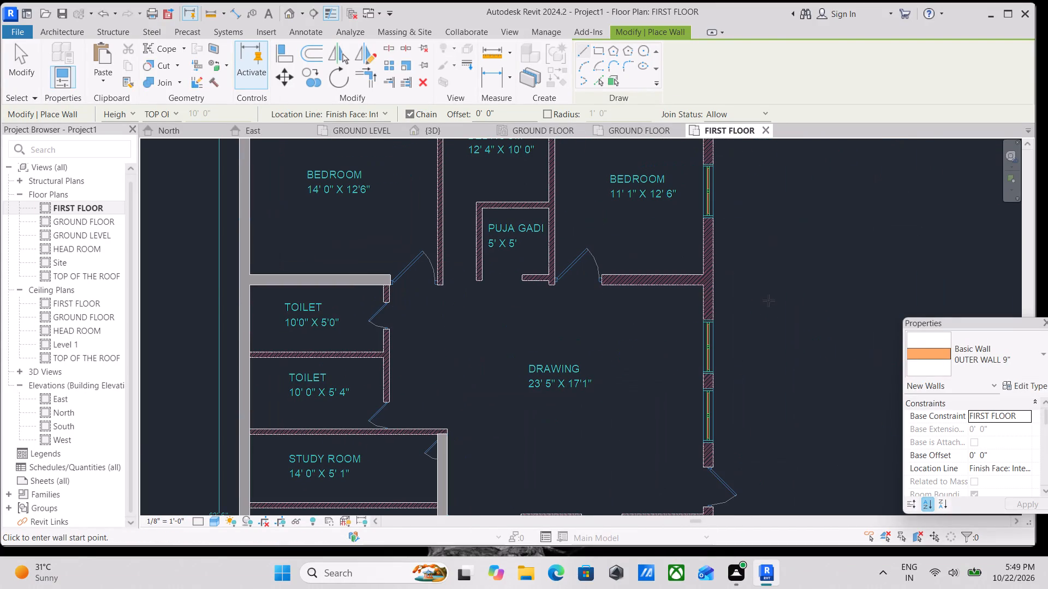
scroll(740, 269, "down", 5)
middle_click_drag(740, 269, 706, 343)
scroll(468, 265, "up", 8)
left_click(450, 256)
middle_click_drag(678, 246, 671, 246)
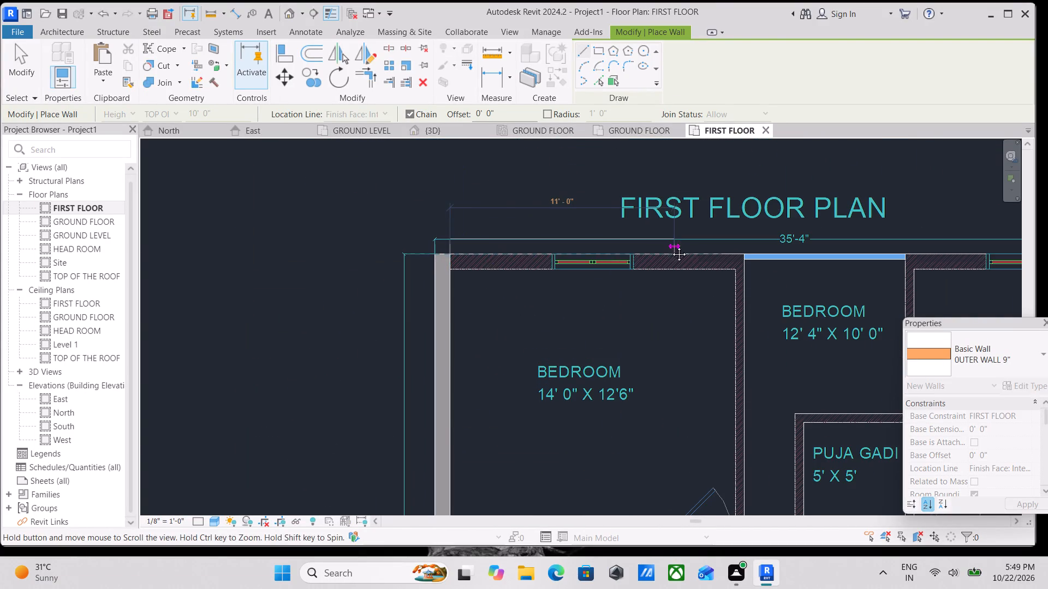
middle_click_drag(671, 246, 490, 251)
key("space")
middle_click_drag(735, 277, 667, 292)
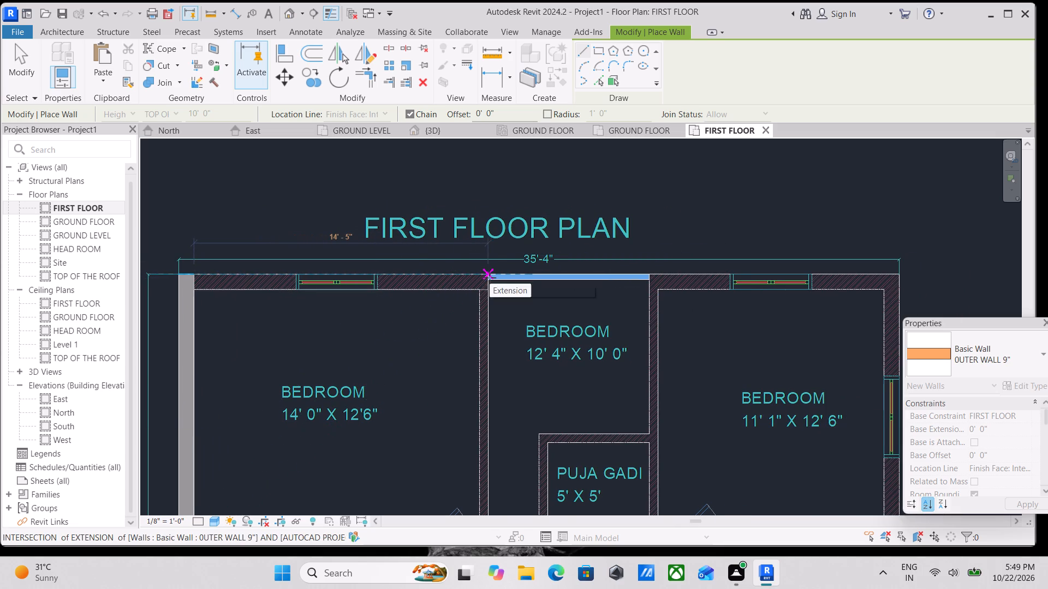
scroll(485, 279, "up", 6)
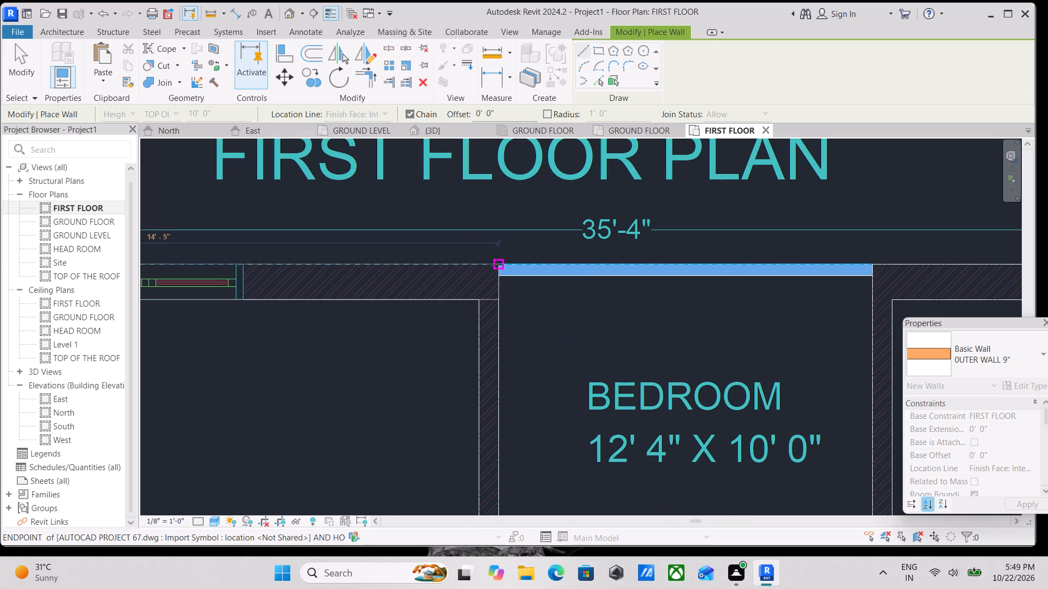
left_click(497, 265)
key("Escape")
Draw the 9" outer wall, about 12'-3" long, along the upper edge of the 11'1" x 12'6" bedroom to the plan's outer corner.
scroll(657, 312, "down", 4)
middle_click_drag(657, 312, 381, 345)
scroll(505, 324, "up", 5)
left_click(504, 310)
middle_click_drag(669, 297, 636, 302)
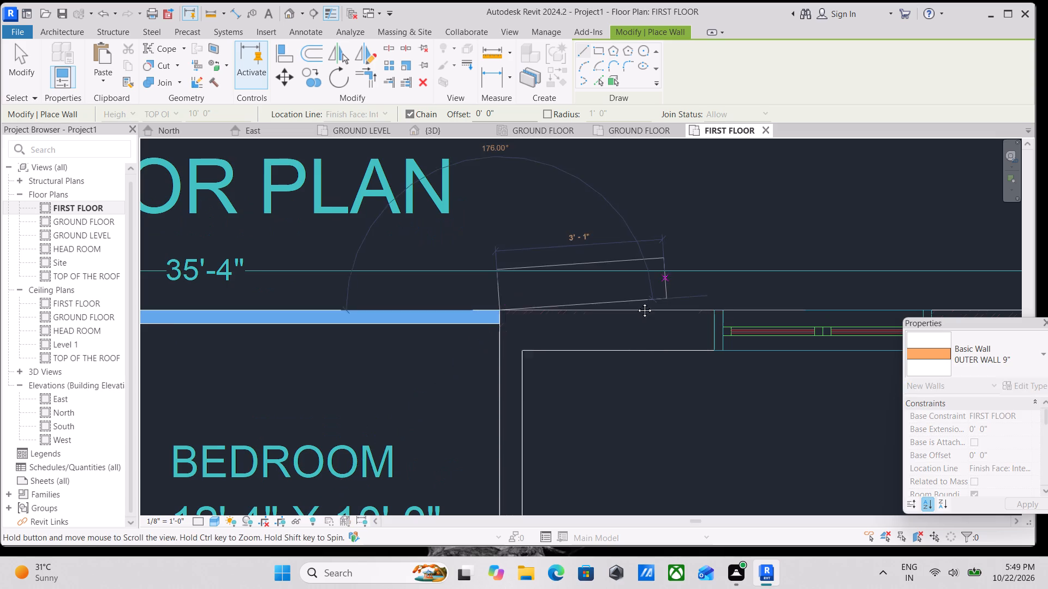
middle_click_drag(636, 302, 454, 308)
key("space")
middle_click_drag(736, 327, 504, 327)
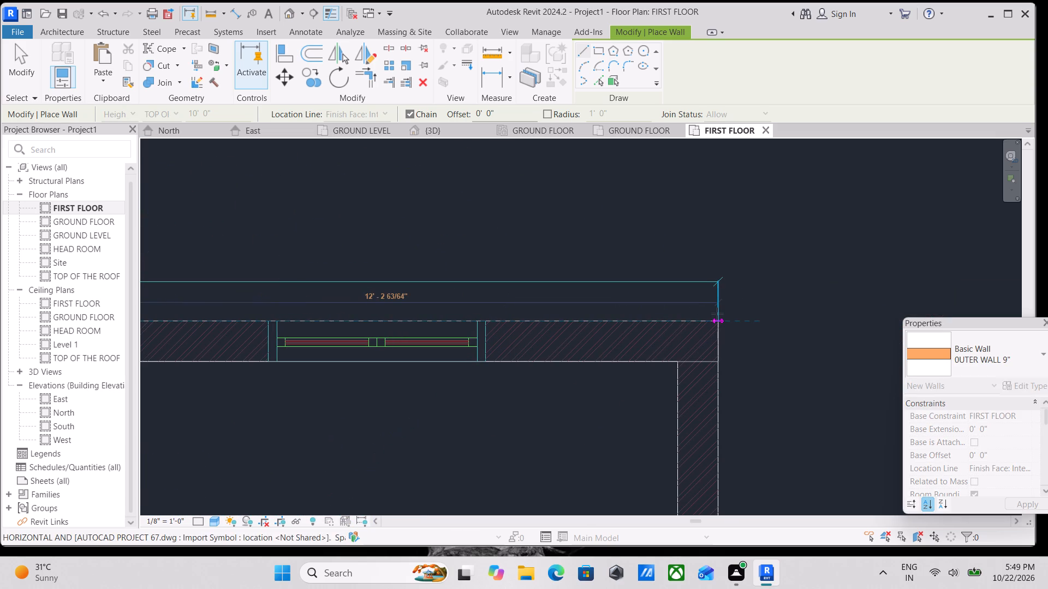
left_click(716, 322)
Draw the 9" outer wall from the 11'1" x 12'6" bedroom's outer corner down past the drawing room to the kitchen's lower outer corner.
scroll(715, 334, "down", 2)
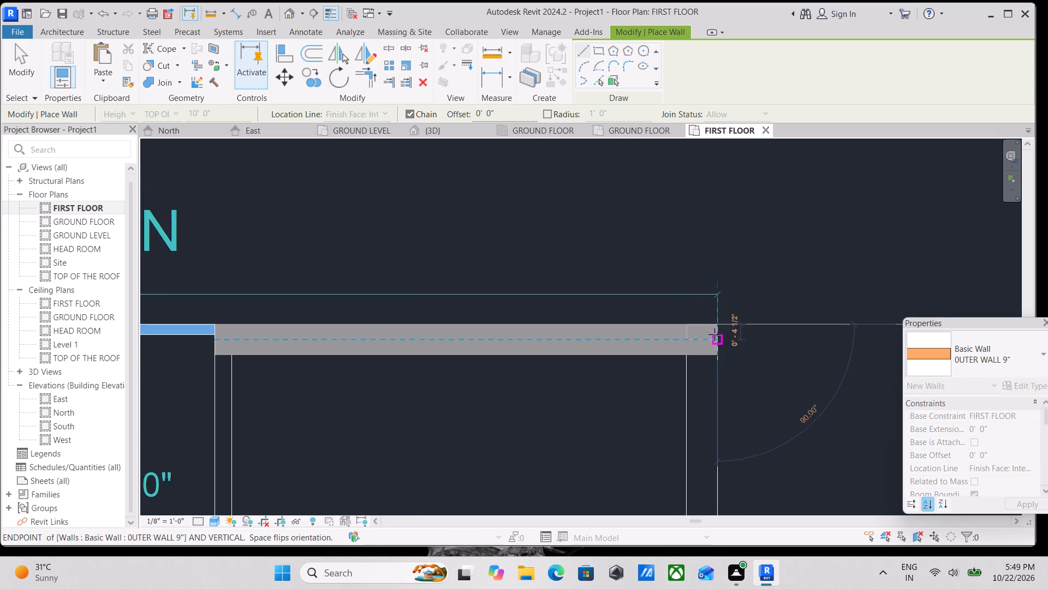
middle_click_drag(714, 334, 688, 206)
scroll(690, 402, "down", 3)
middle_click_drag(690, 402, 664, 183)
scroll(677, 350, "down", 3)
middle_click_drag(677, 350, 662, 157)
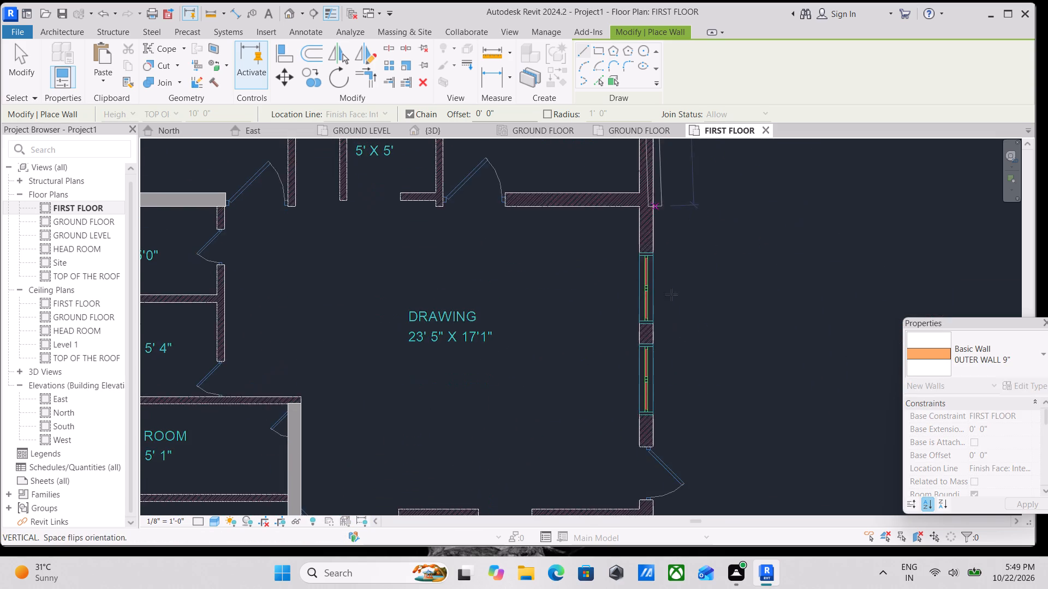
scroll(665, 325, "down", 3)
middle_click_drag(665, 326, 656, 204)
scroll(659, 374, "down", 1)
middle_click_drag(659, 374, 650, 241)
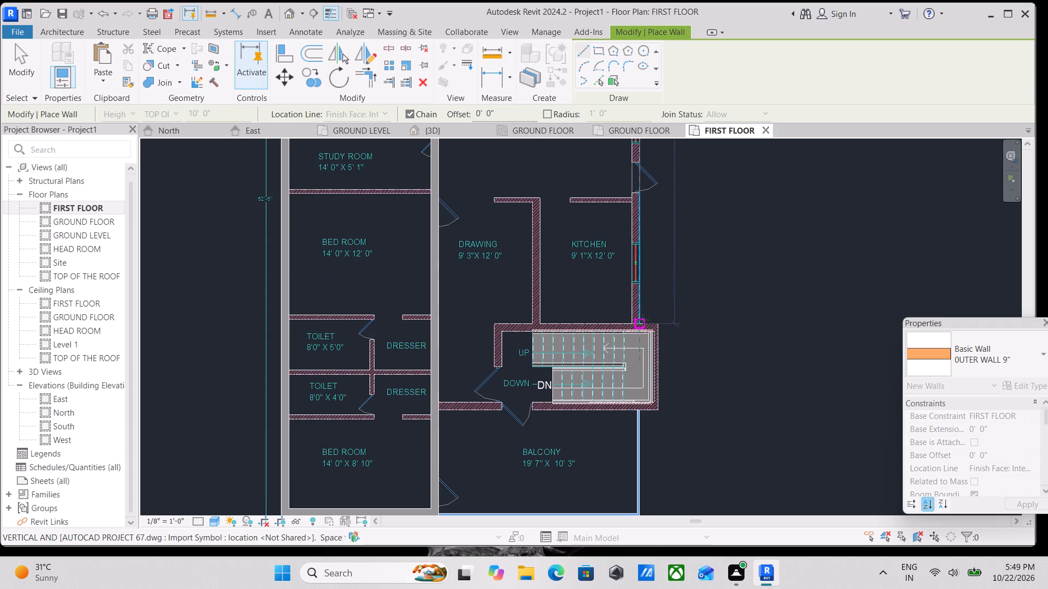
scroll(643, 321, "up", 3)
left_click(641, 327)
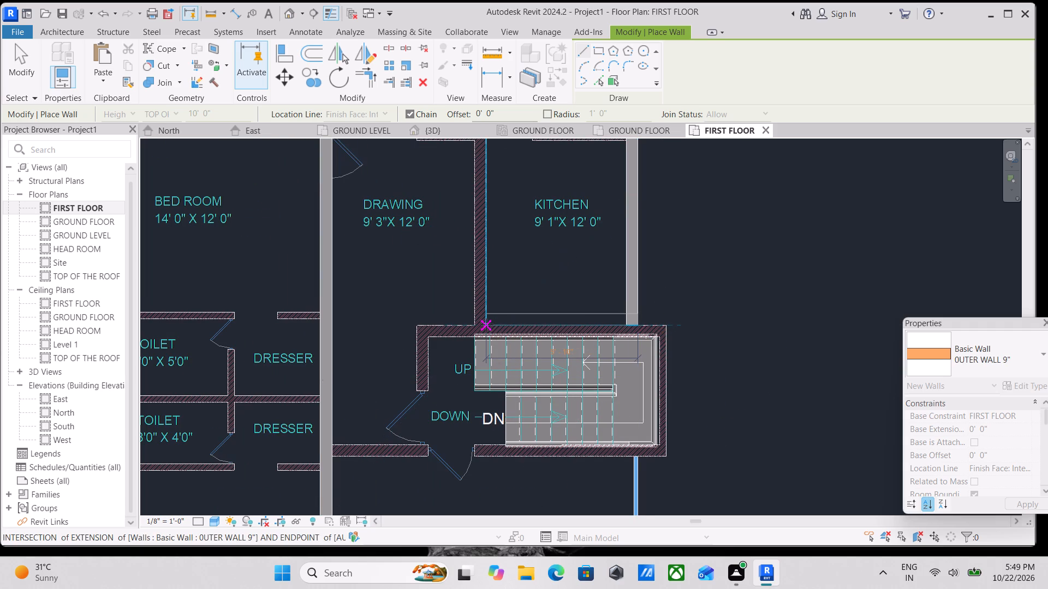
Continue the 9" wall along the upper edge of the staircase to its inner corner, flipped onto the CAD lines.
key("space")
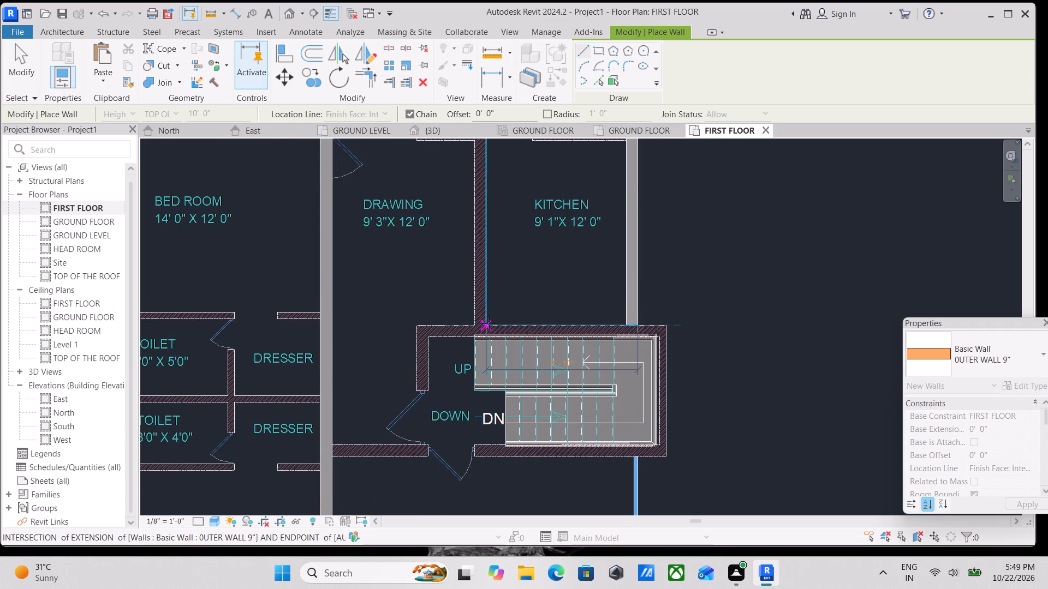
left_click(419, 325)
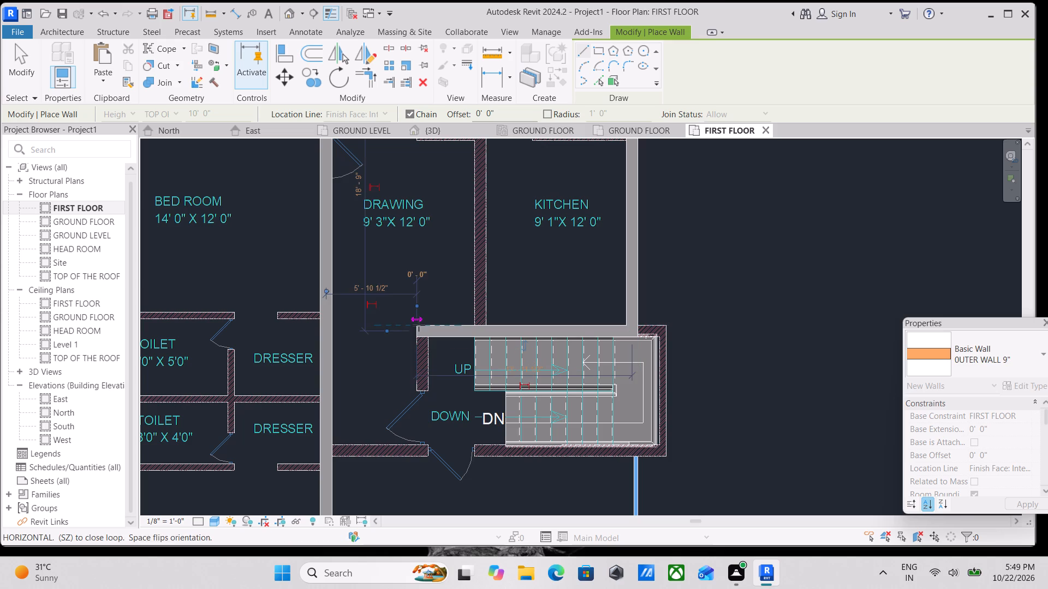
key("Escape")
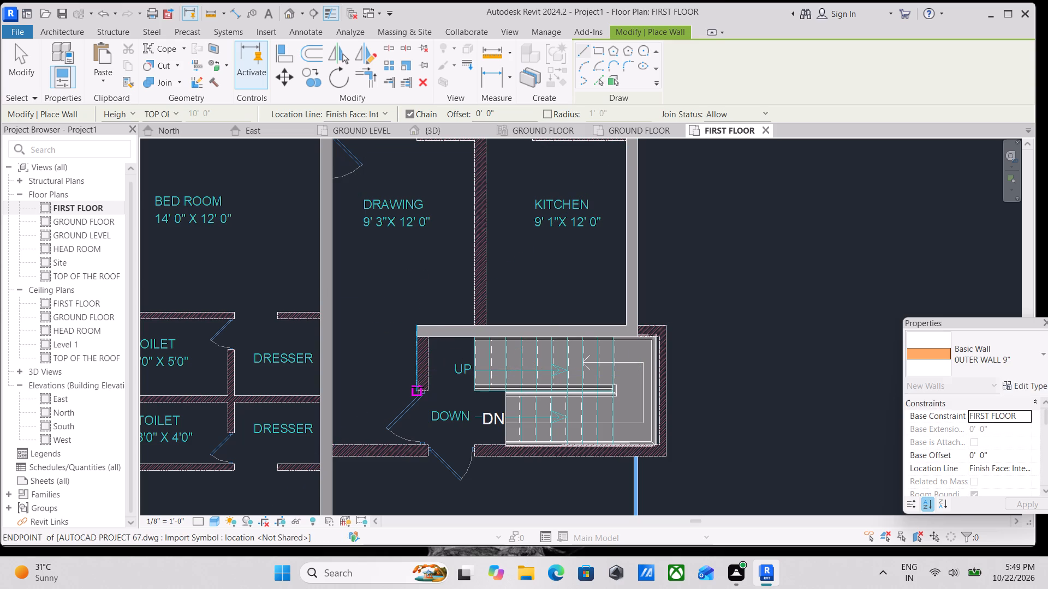
Draw the short 9" wall, about 3'-6" long, beside the stair landing up to the staircase's upper wall, flipped onto the CAD lines.
left_click(418, 387)
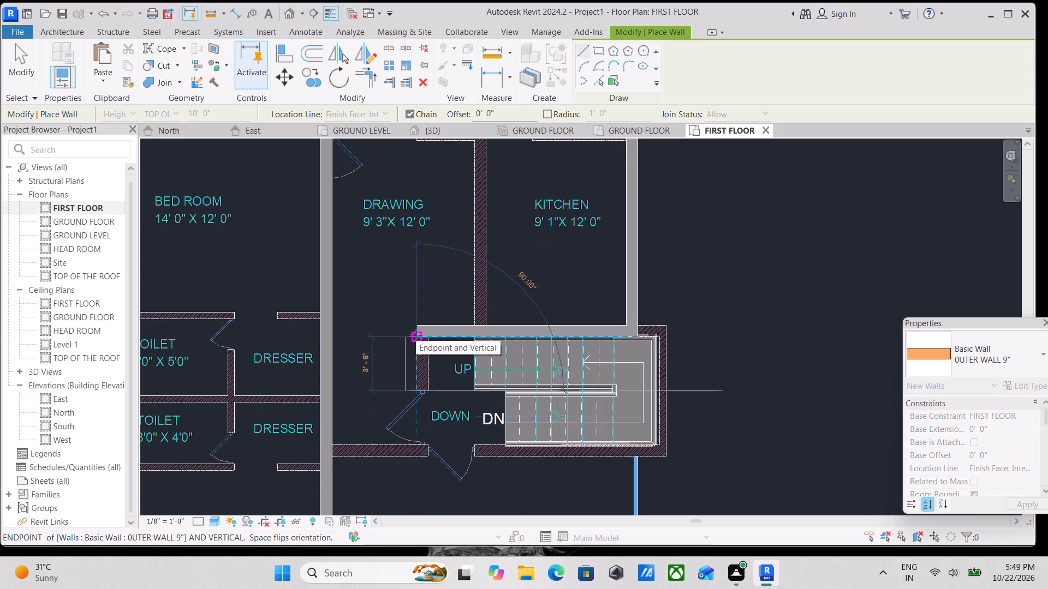
key("space")
left_click(416, 335)
key("Escape")
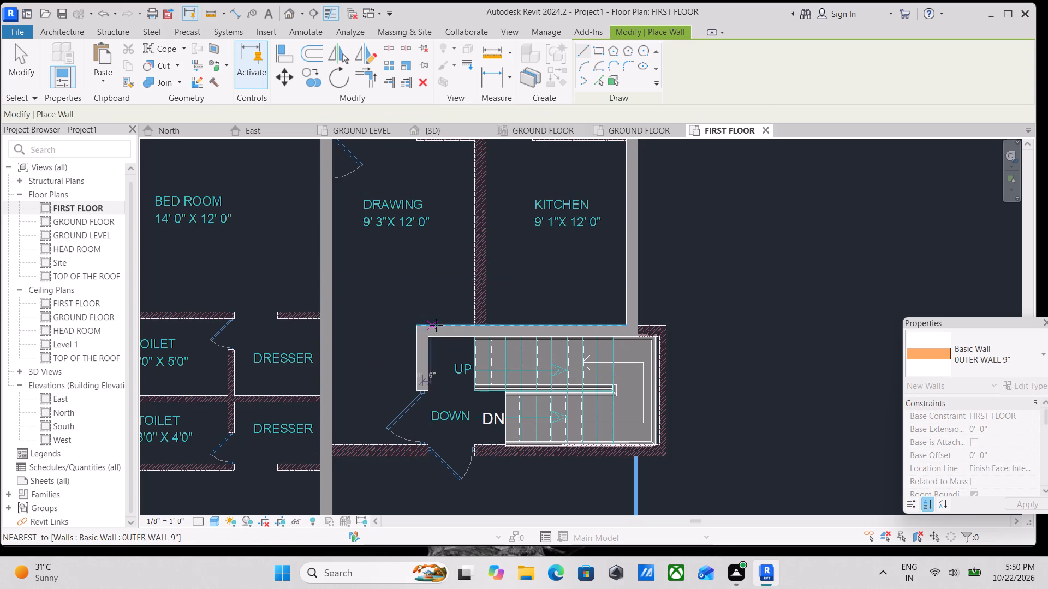
Draw the 9" wall between the 9'3" x 12'0" drawing room and the kitchen, from the staircase wall to the rooms' upper edge.
scroll(439, 323, "down", 3)
middle_click_drag(472, 260, 472, 304)
scroll(467, 364, "up", 4)
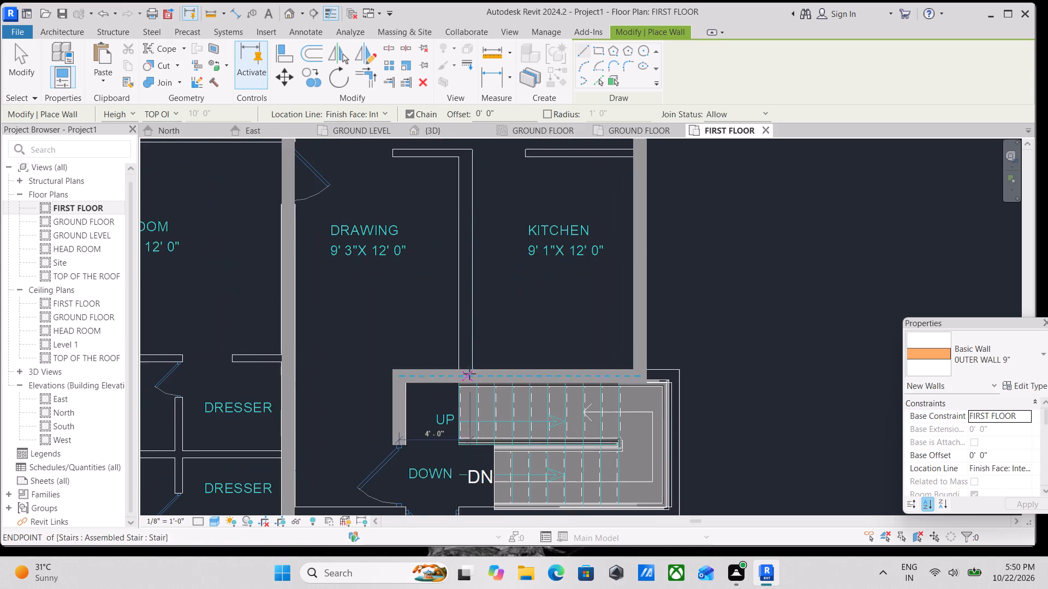
left_click(475, 368)
middle_click_drag(479, 192, 478, 296)
scroll(478, 296, "up", 1)
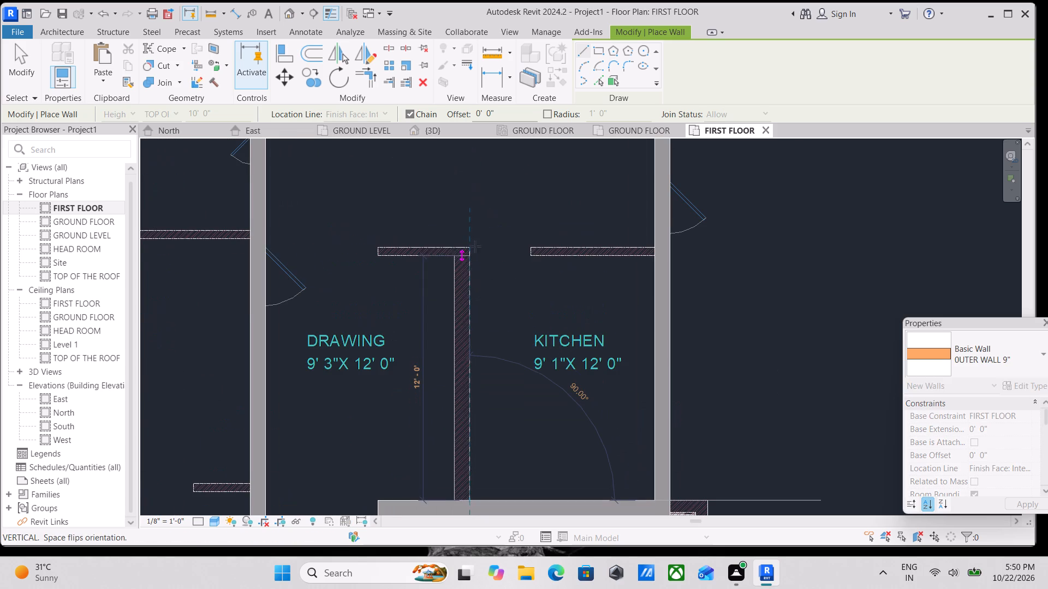
left_click(472, 245)
key("Escape")
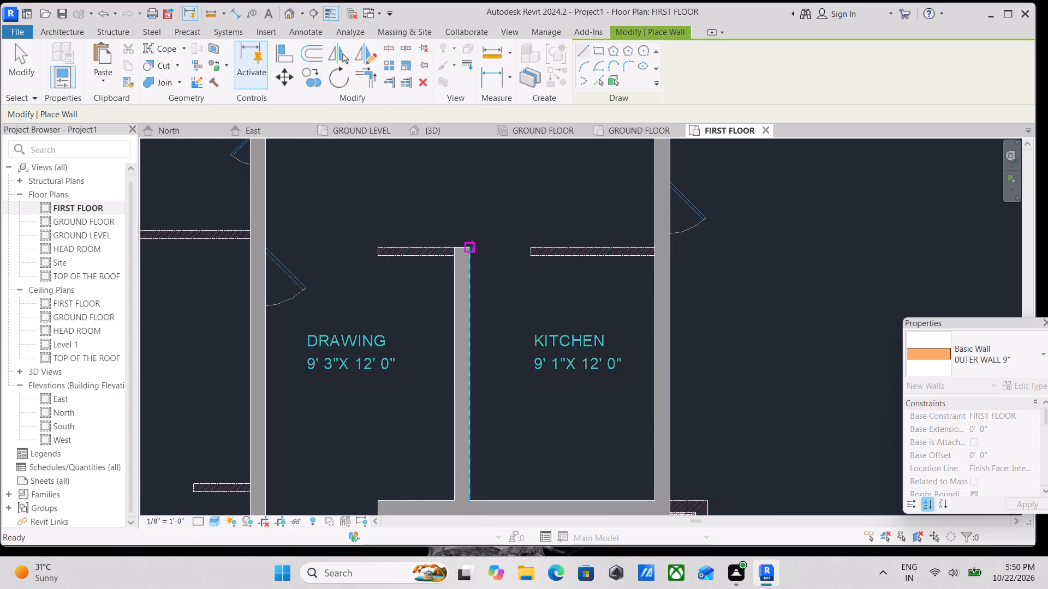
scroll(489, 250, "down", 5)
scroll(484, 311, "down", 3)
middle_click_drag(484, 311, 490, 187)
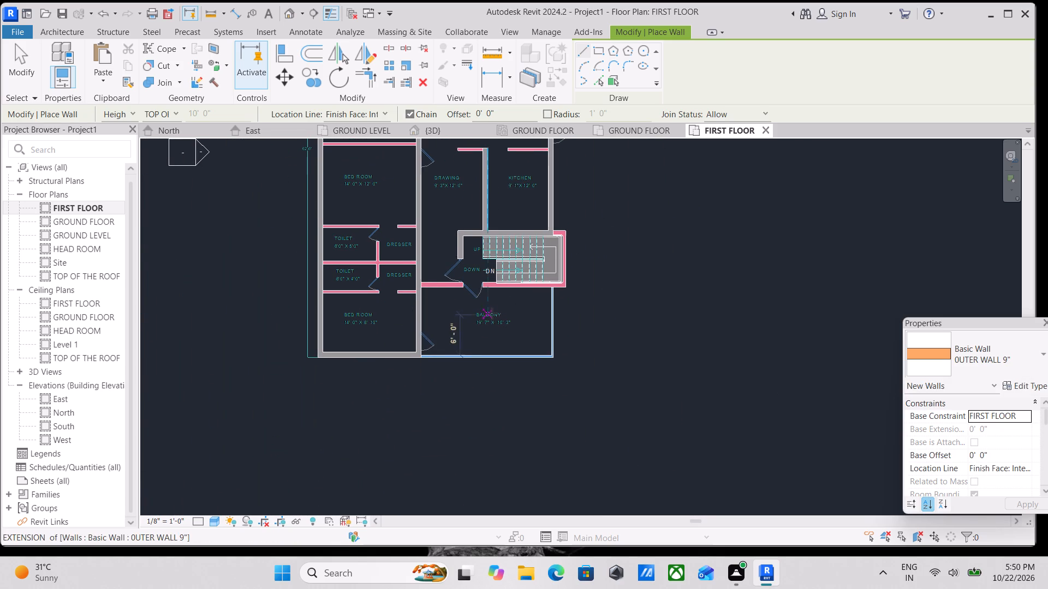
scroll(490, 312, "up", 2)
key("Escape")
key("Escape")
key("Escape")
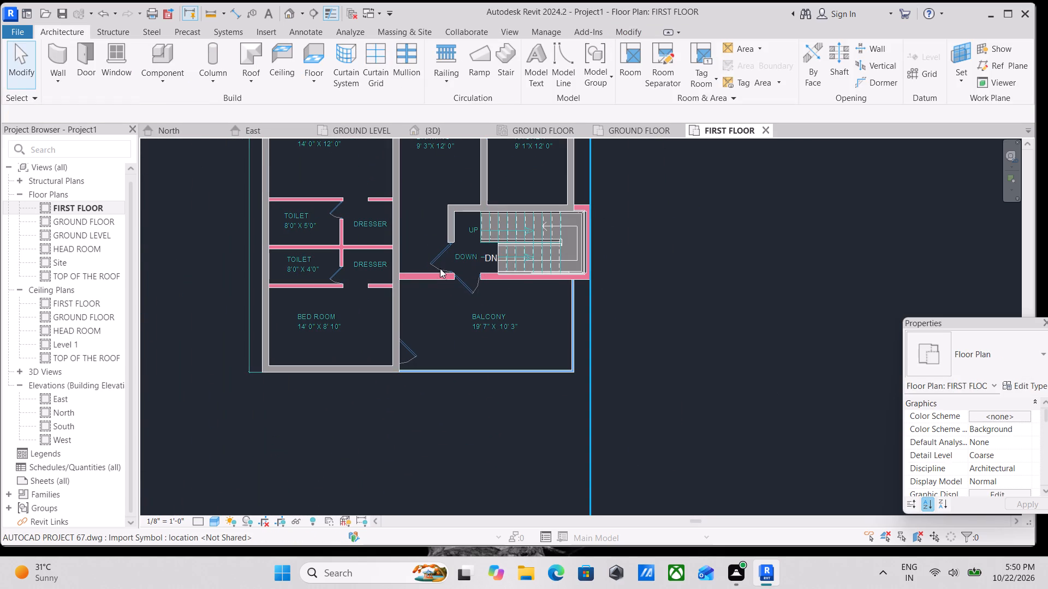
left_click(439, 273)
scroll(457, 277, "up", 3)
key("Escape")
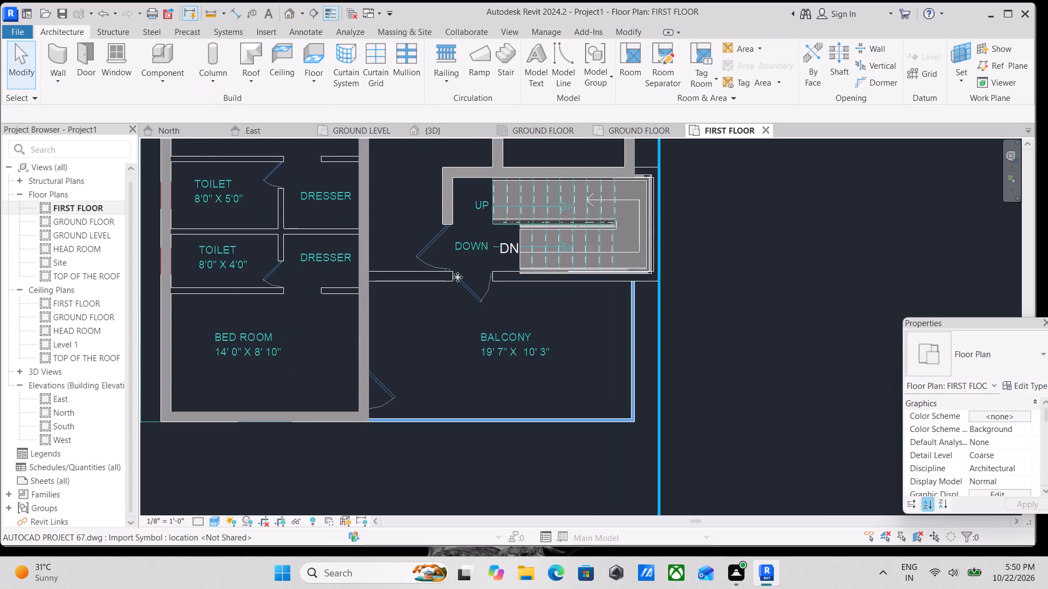
Draw the 9" wall, about 21' long, between the balcony and the staircase up to the stair's outer corner, flipped onto the CAD lines.
scroll(457, 278, "up", 2)
scroll(395, 284, "down", 1)
middle_click_drag(397, 289, 415, 324)
type("wa")
left_click(367, 308)
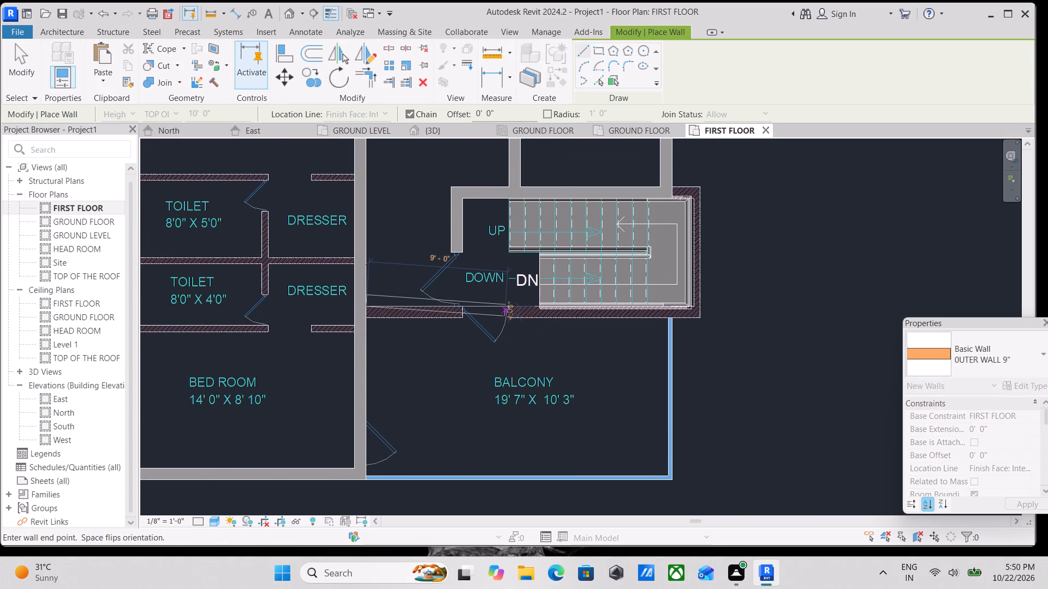
key("space")
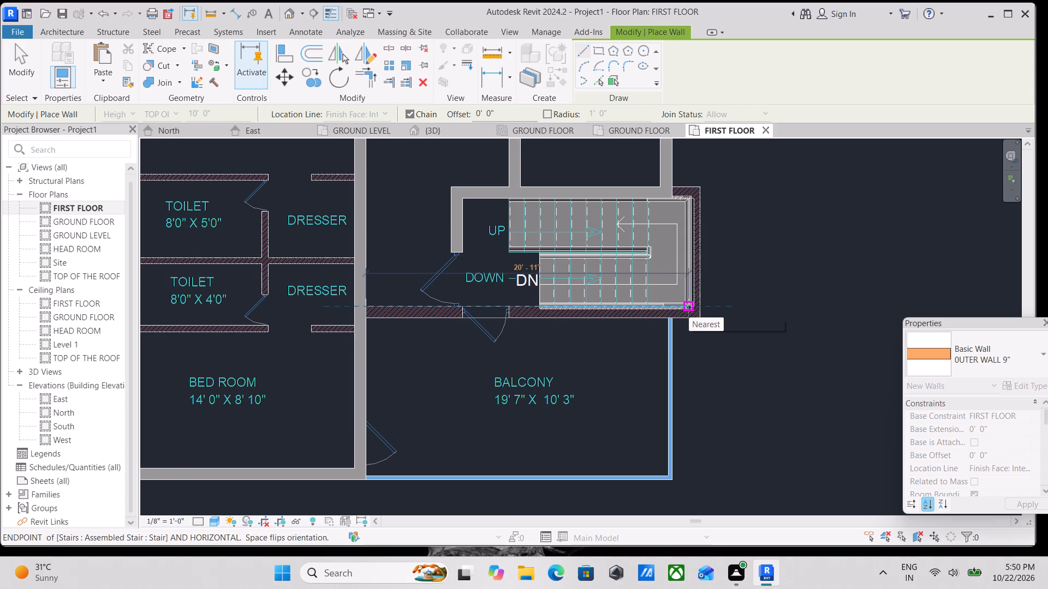
scroll(689, 311, "up", 2)
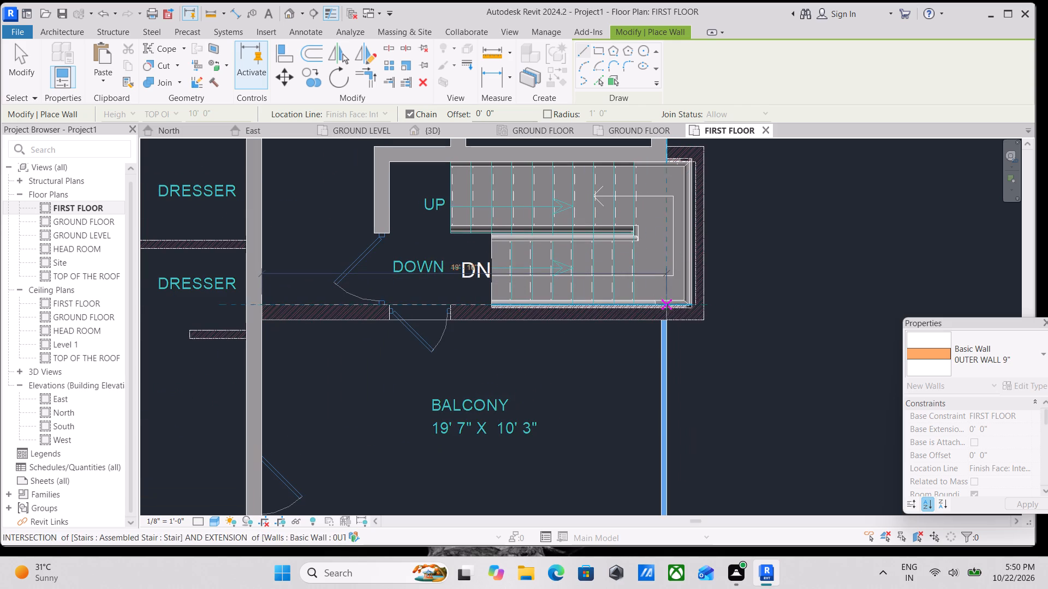
scroll(696, 309, "up", 3)
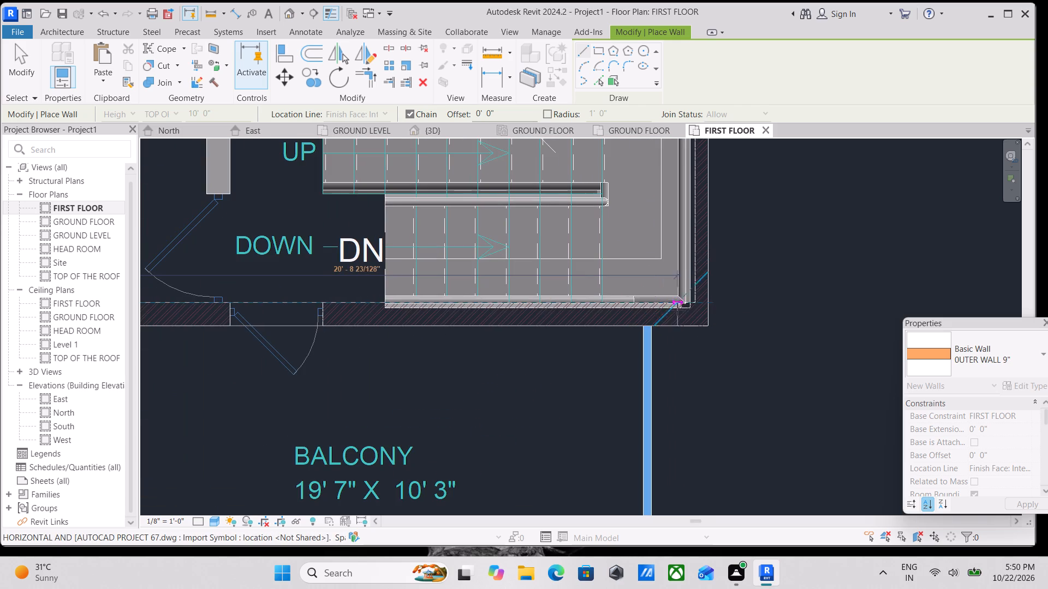
left_click(690, 309)
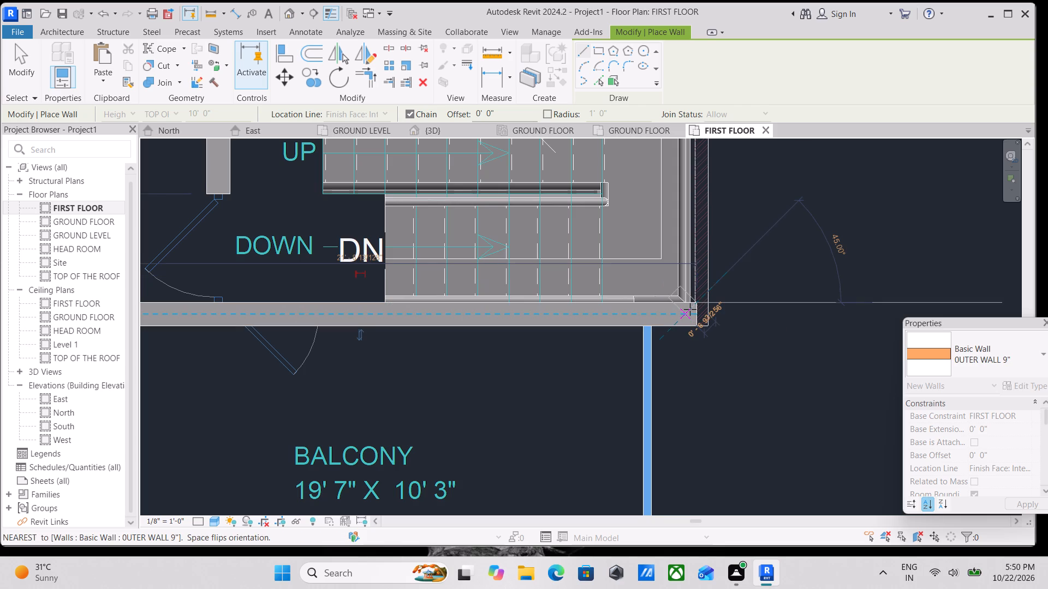
scroll(690, 309, "down", 2)
key("Escape")
middle_click_drag(689, 309, 590, 341)
scroll(628, 284, "down", 2)
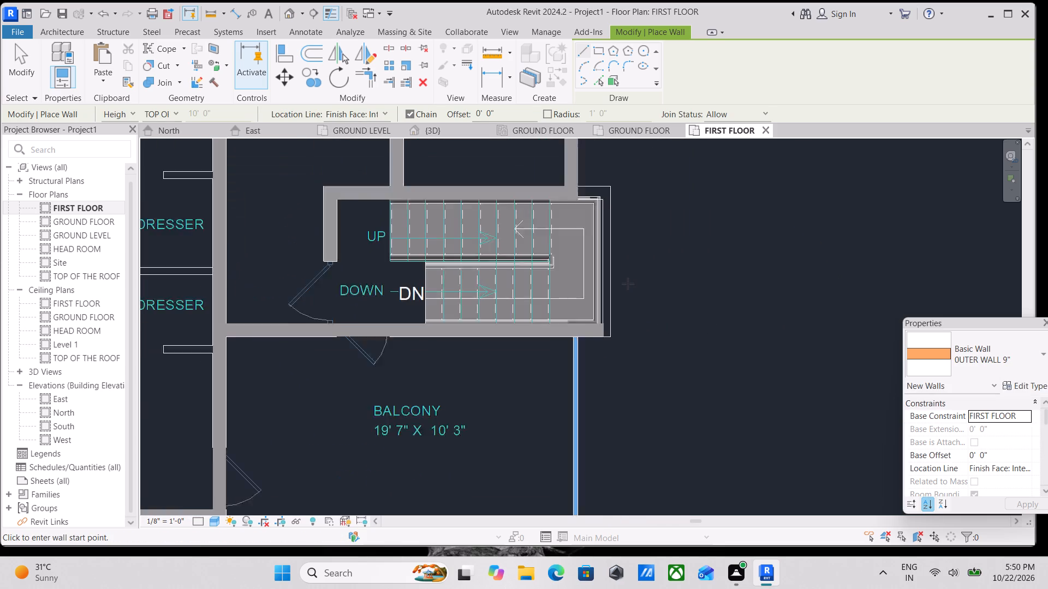
Extend the short wall beside the stair landing across the door opening to the wall along the balcony.
scroll(628, 284, "down", 1)
middle_click_drag(625, 284, 653, 323)
scroll(516, 376, "up", 2)
scroll(396, 287, "down", 2)
middle_click_drag(396, 287, 603, 334)
scroll(532, 298, "down", 3)
key("grave")
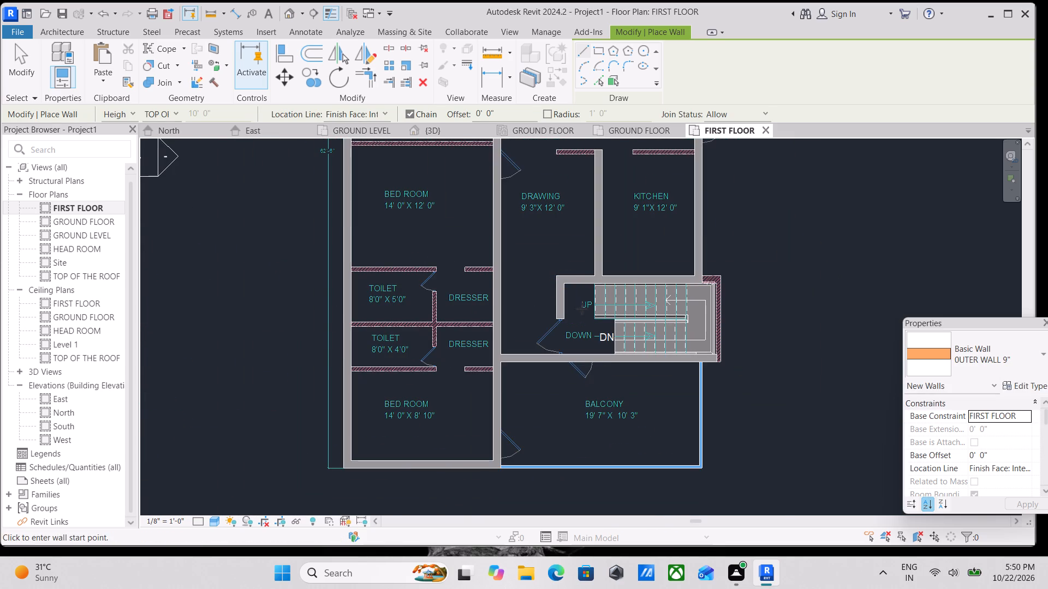
key("Escape")
scroll(584, 306, "up", 2)
key("Escape")
left_click(551, 311)
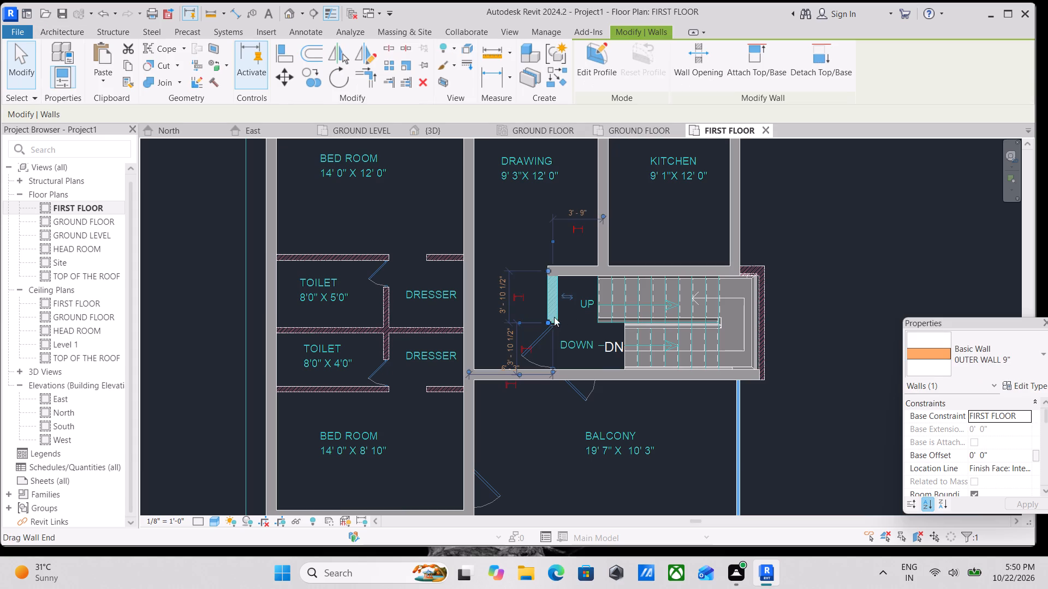
left_click_drag(548, 320, 544, 359)
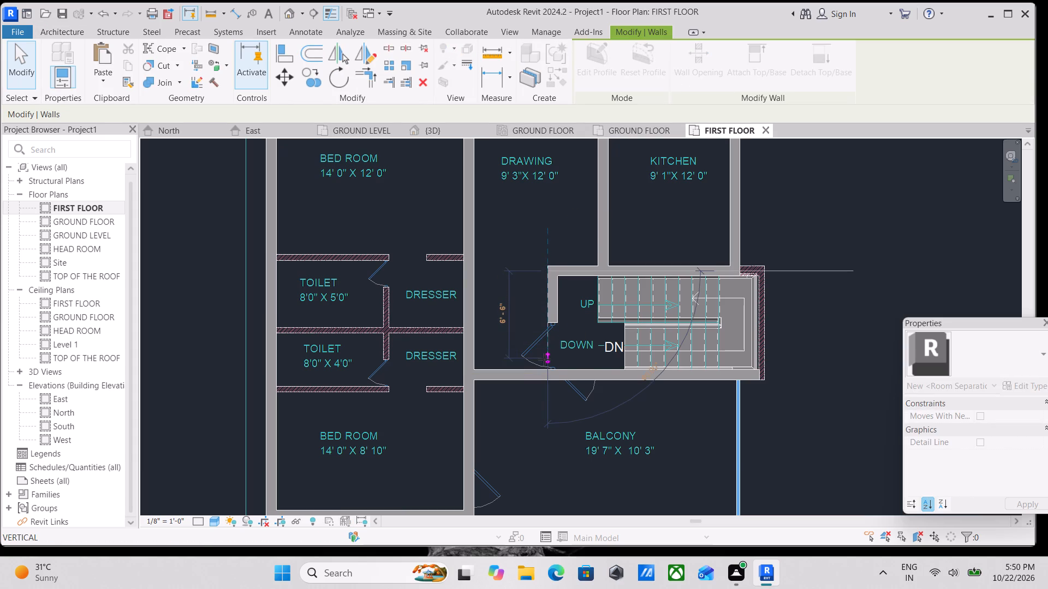
left_click_drag(544, 359, 545, 370)
key("Escape")
Look over the FIRST FLOOR plan from the balcony to the upper bedrooms for CAD walls that are still not modelled.
scroll(550, 360, "down", 6)
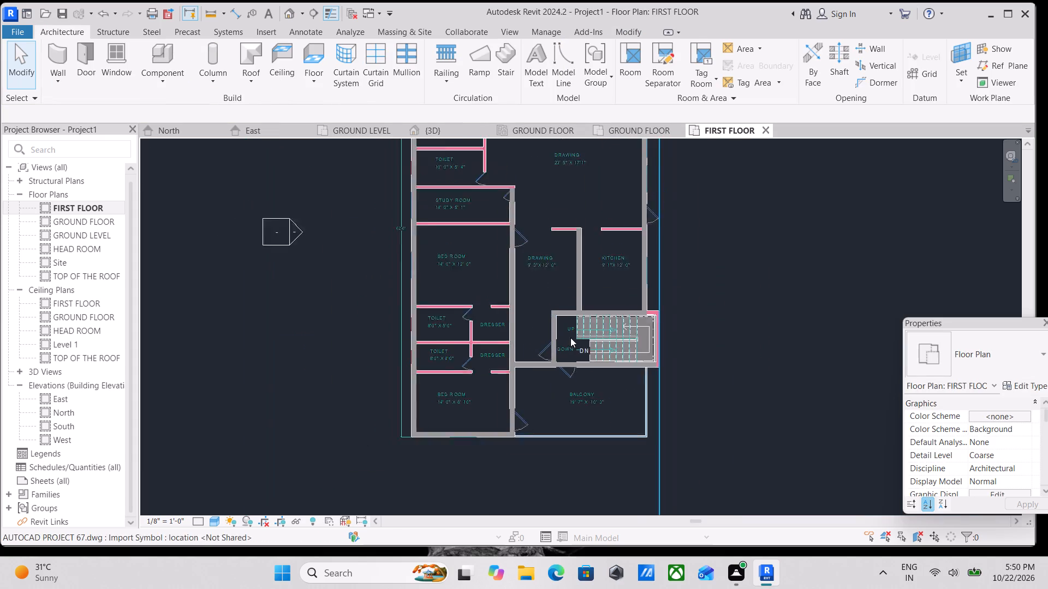
middle_click_drag(570, 338, 567, 358)
scroll(567, 393, "up", 3)
scroll(580, 404, "down", 2)
middle_click_drag(580, 404, 594, 349)
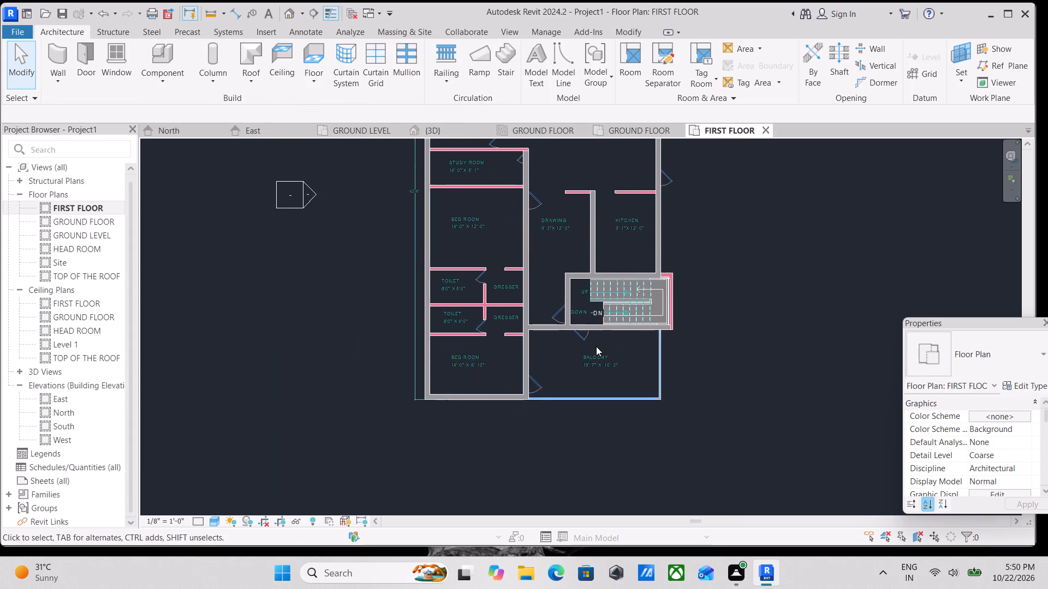
scroll(578, 355, "down", 1)
middle_click_drag(575, 356, 574, 386)
scroll(506, 294, "up", 2)
scroll(506, 294, "down", 1)
middle_click_drag(506, 294, 486, 387)
scroll(486, 387, "down", 1)
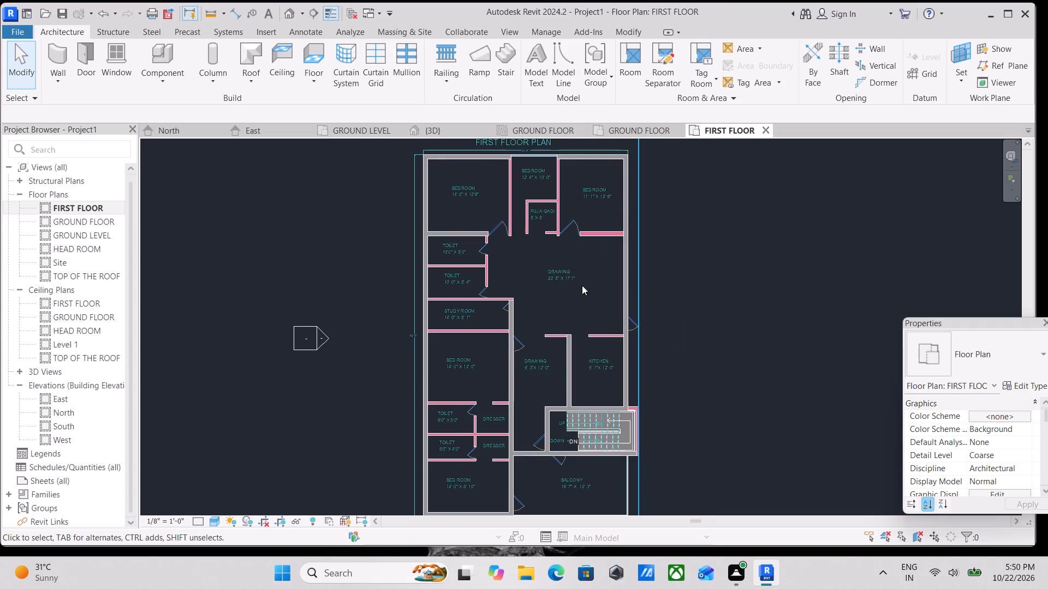
scroll(588, 312, "up", 3)
scroll(586, 315, "down", 1)
middle_click_drag(586, 352, 578, 429)
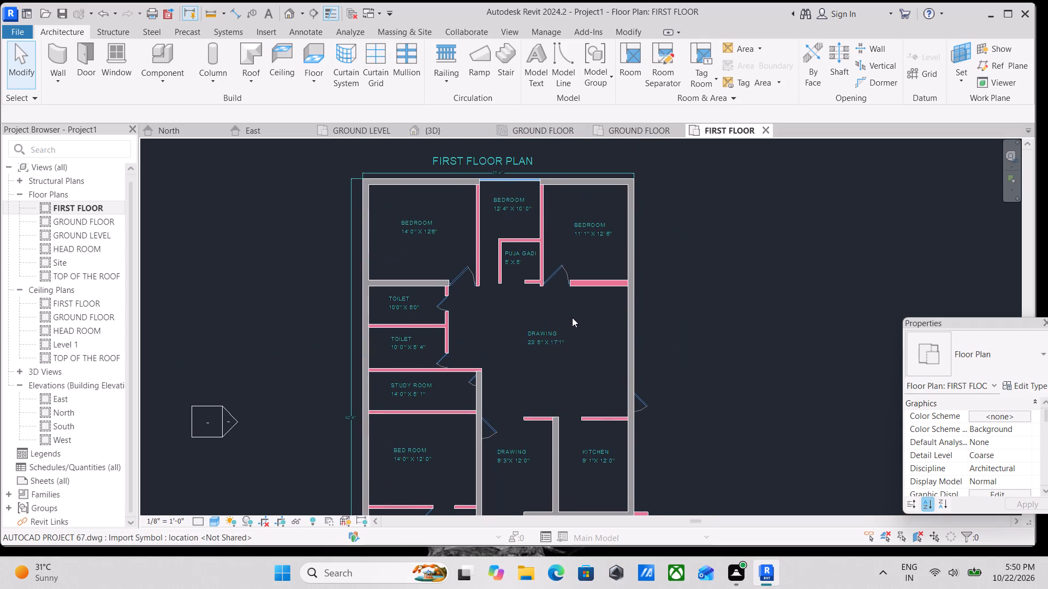
Draw the 9" wall between the 11'1" x 12'6" bedroom and the drawing room, from the outer wall across the door opening to the puja gadi wall.
type("wa")
scroll(628, 269, "up", 4)
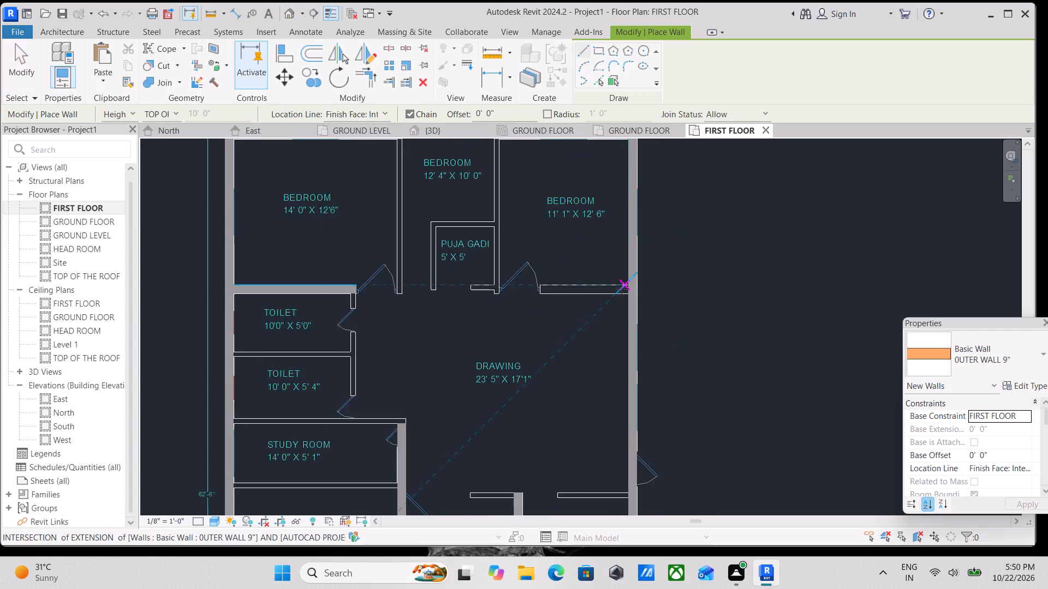
scroll(622, 289, "up", 5)
left_click(638, 279)
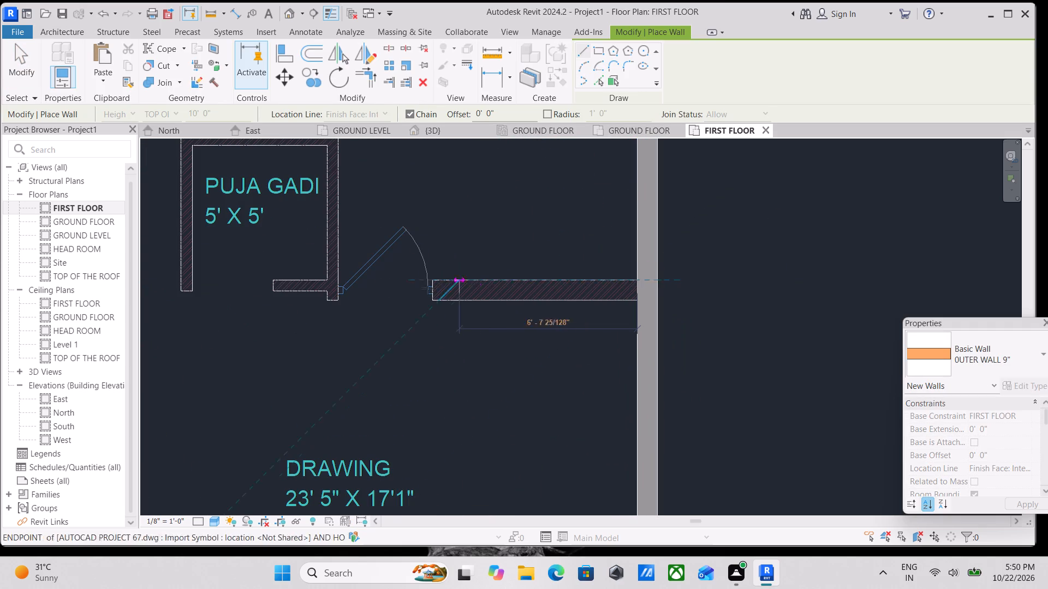
left_click(341, 281)
key("Escape")
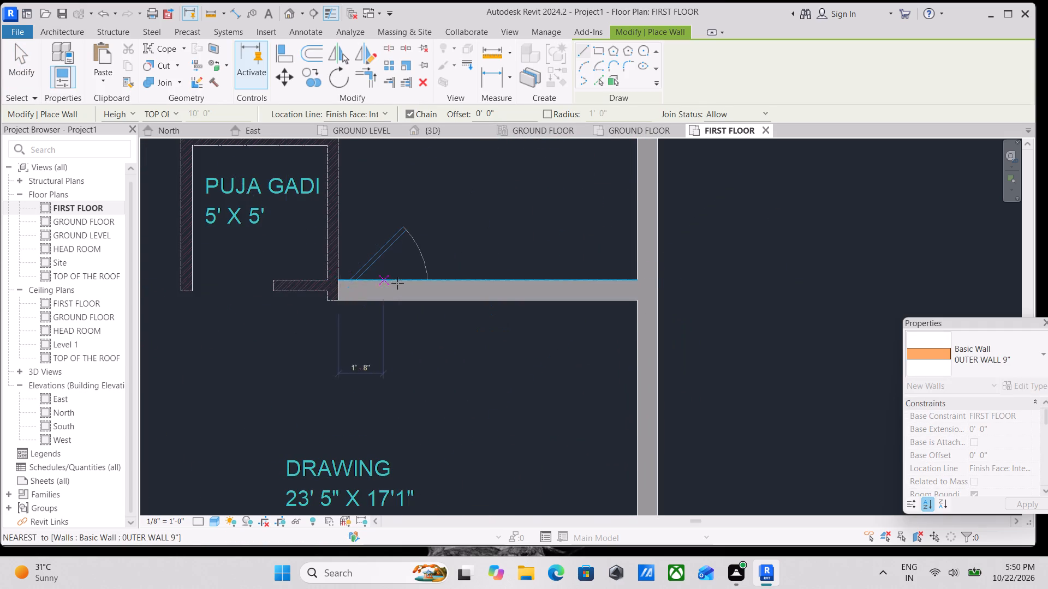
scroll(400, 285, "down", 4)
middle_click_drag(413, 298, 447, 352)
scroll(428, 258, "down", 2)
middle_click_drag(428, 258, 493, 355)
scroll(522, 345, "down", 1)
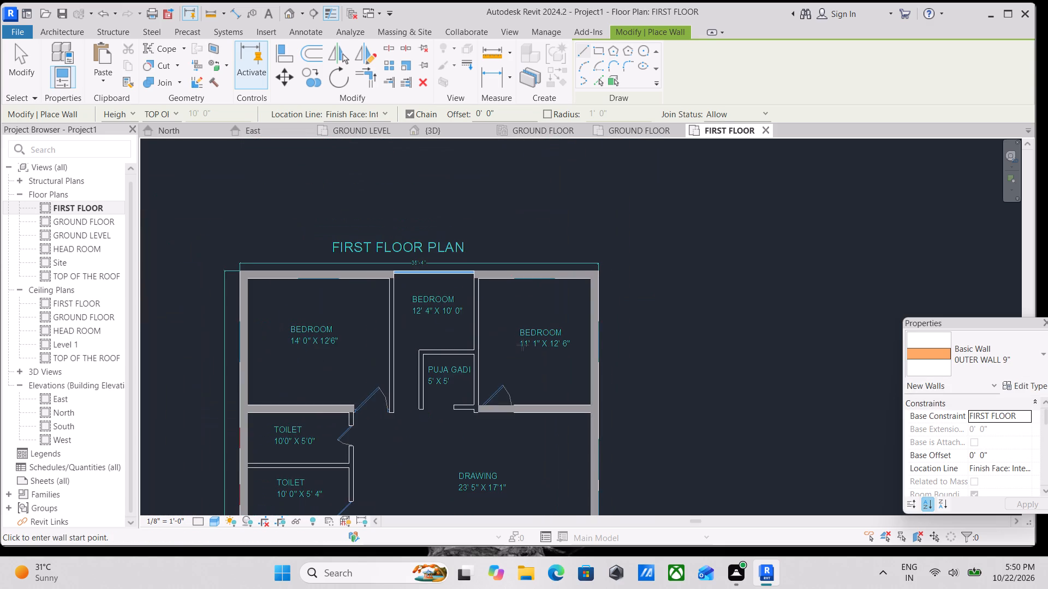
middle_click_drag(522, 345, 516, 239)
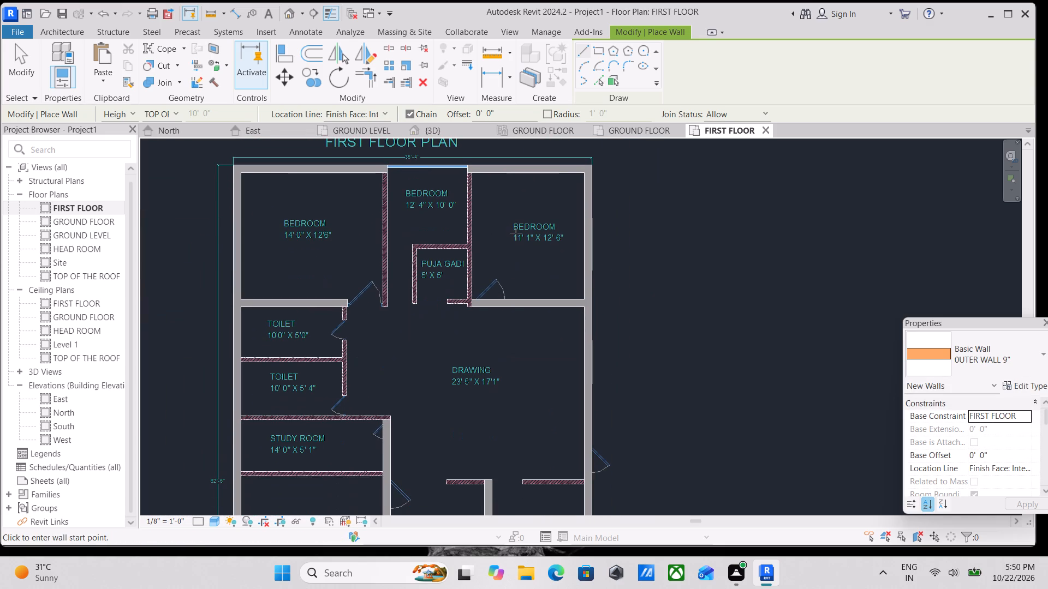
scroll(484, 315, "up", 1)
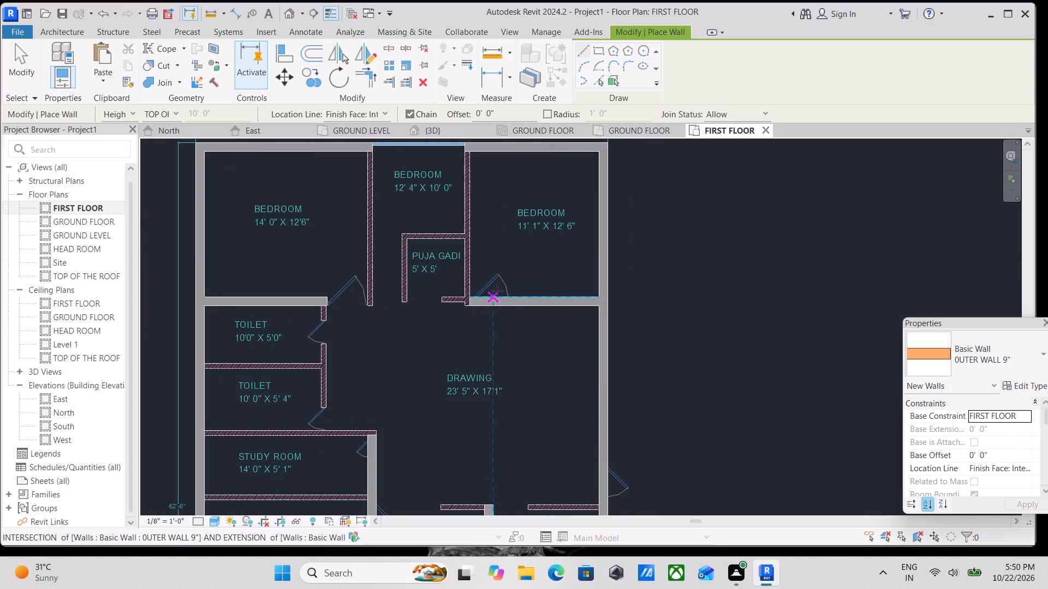